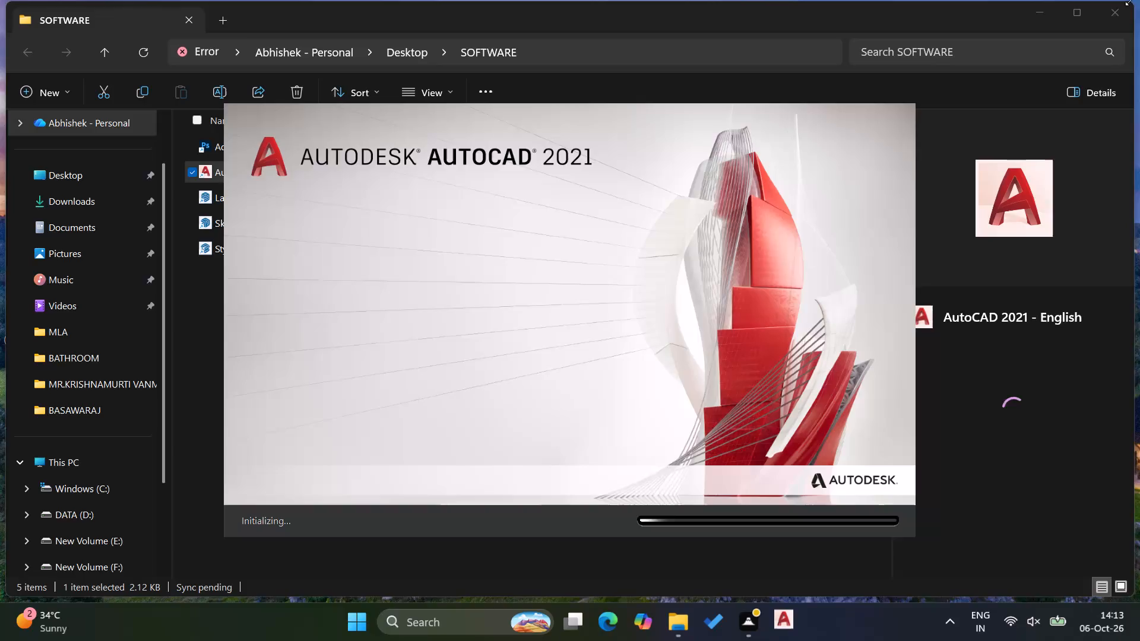
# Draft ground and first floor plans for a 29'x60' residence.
# Start a new blank drawing and turn off the grid display.
pyautogui.click(1111, 17)
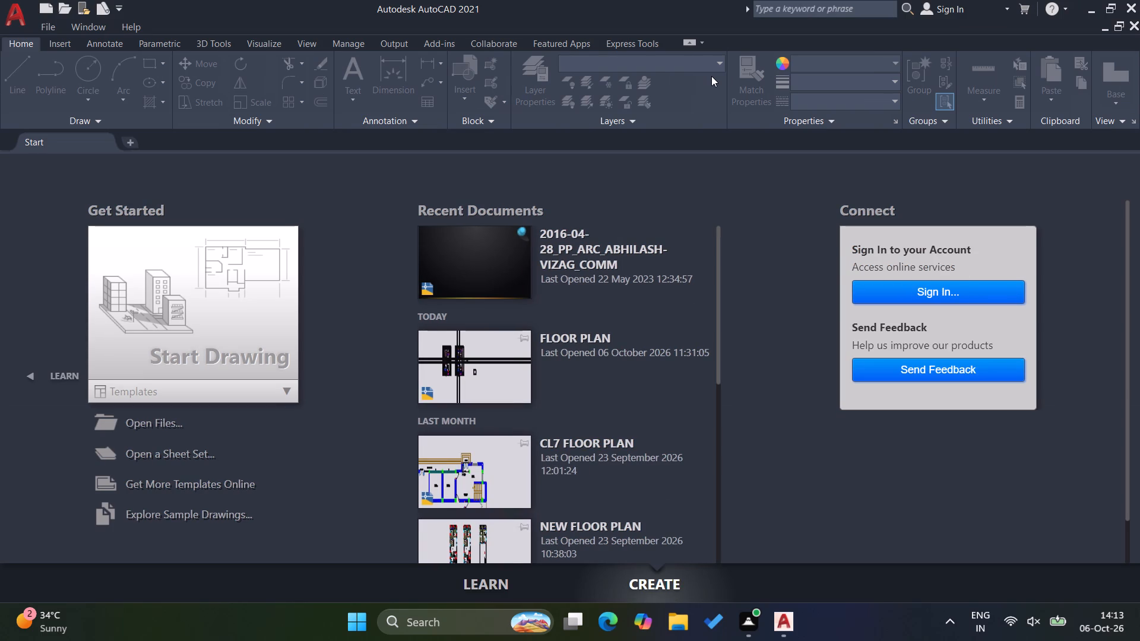
pyautogui.doubleClick(177, 269)
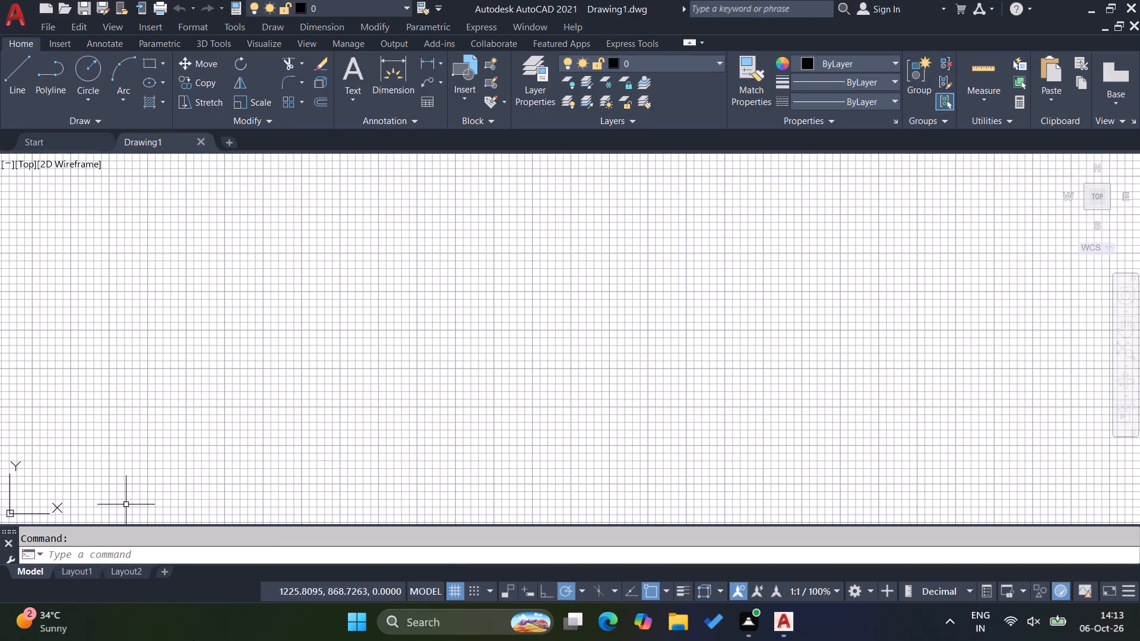
pyautogui.click(460, 591)
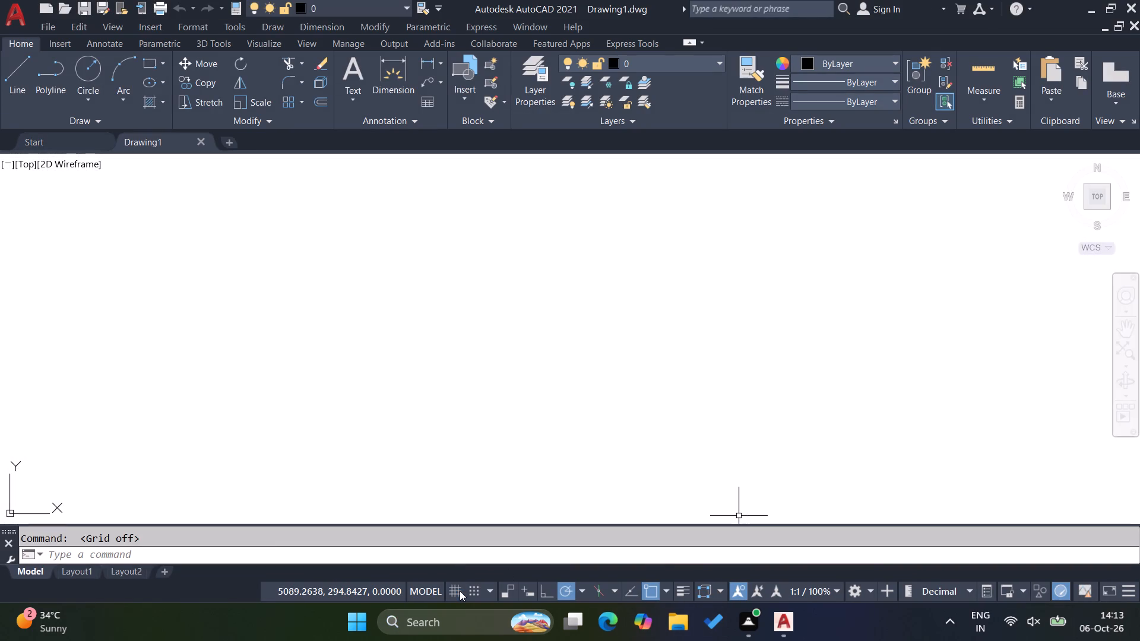
# Set the drawing units to Architectural length with 0'-0" precision and the insertion scale to Inches.
pyautogui.write('UN')
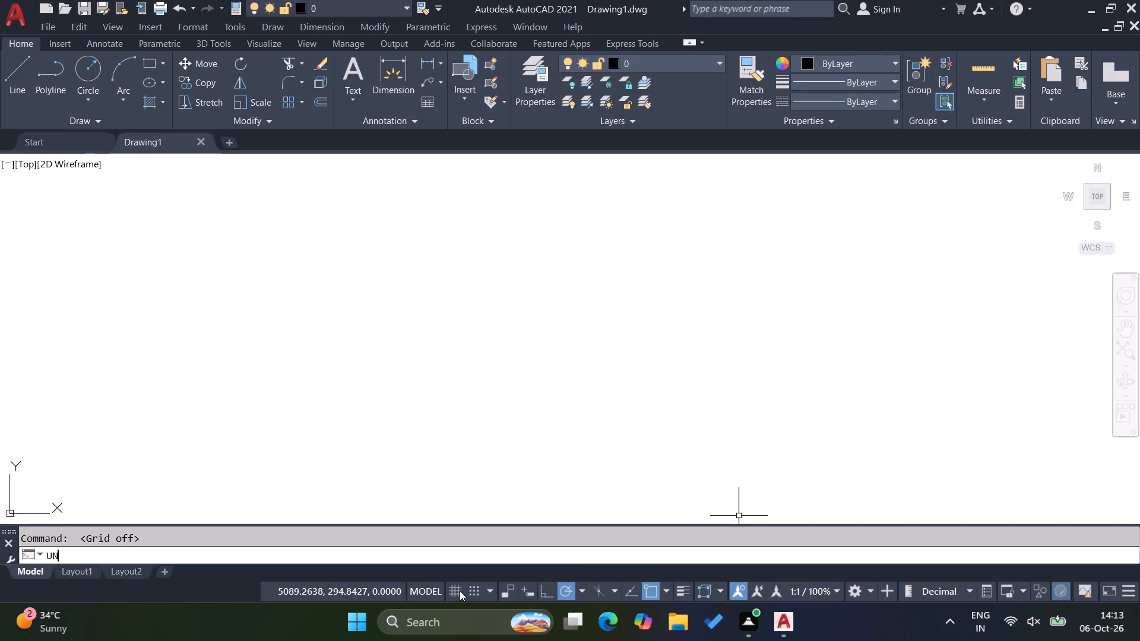
pyautogui.press('Return')
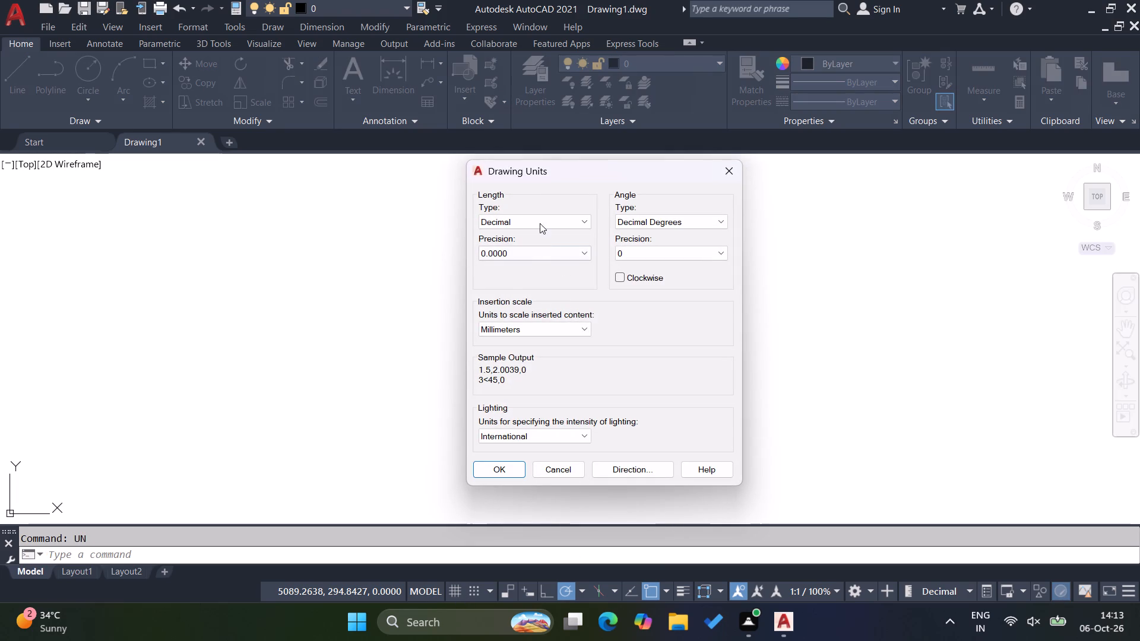
pyautogui.click(540, 223)
pyautogui.click(525, 231)
pyautogui.click(525, 248)
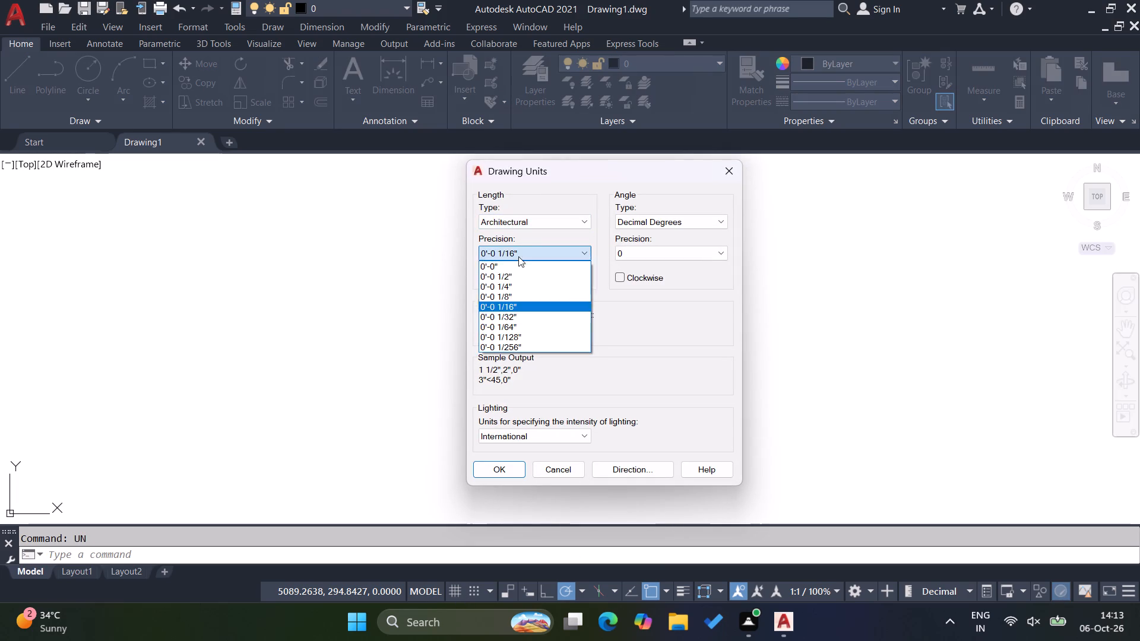
pyautogui.click(514, 266)
pyautogui.click(514, 331)
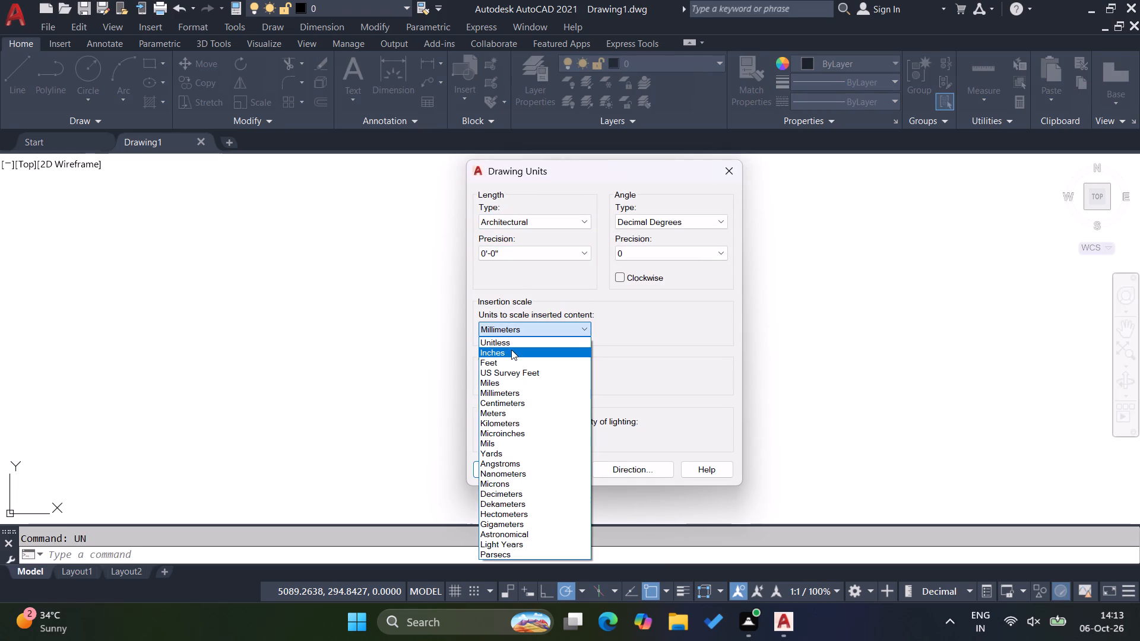
pyautogui.click(508, 356)
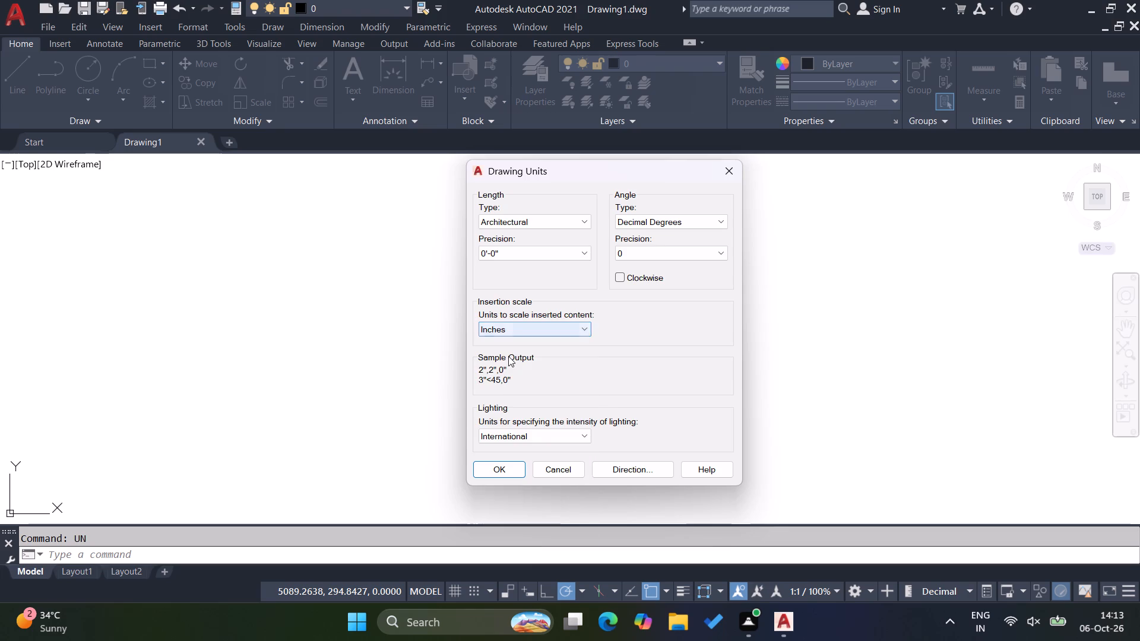
pyautogui.click(503, 473)
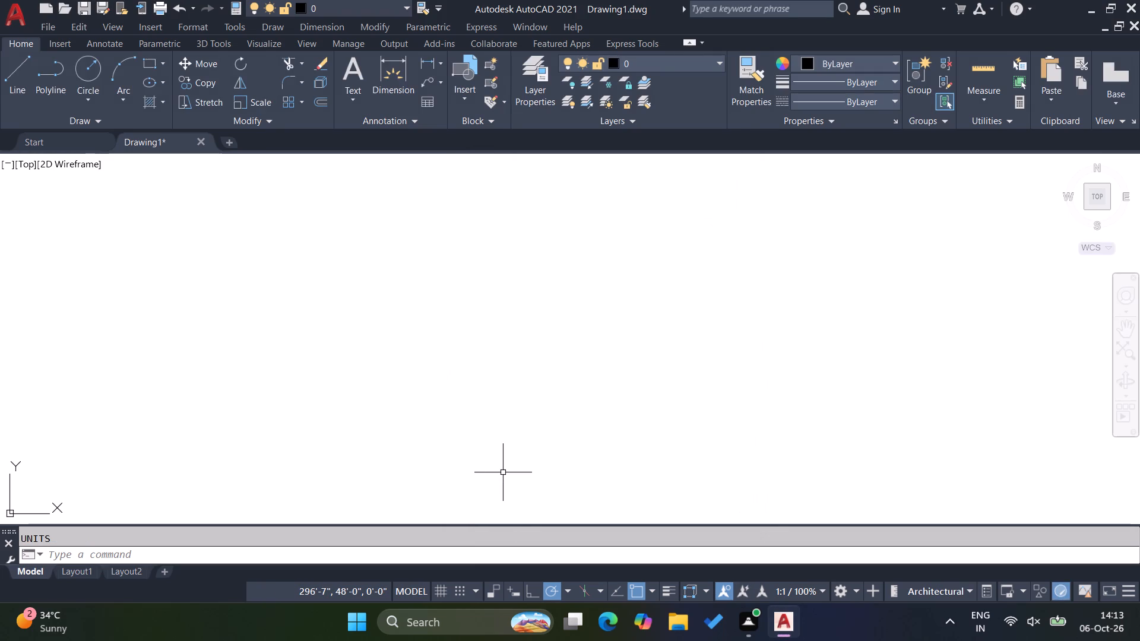
# Modify the ISO-25 dimension style to use Architectural tick for both arrowheads and the leader, with arrow size 4".
pyautogui.press('d')
pyautogui.press('Return')
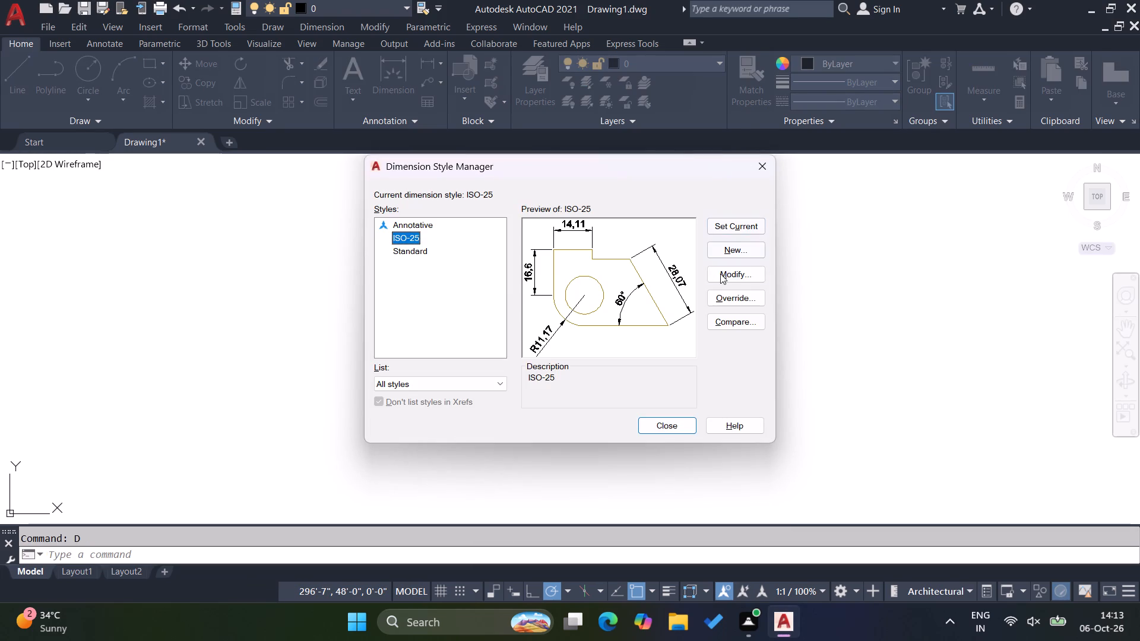
pyautogui.click(732, 282)
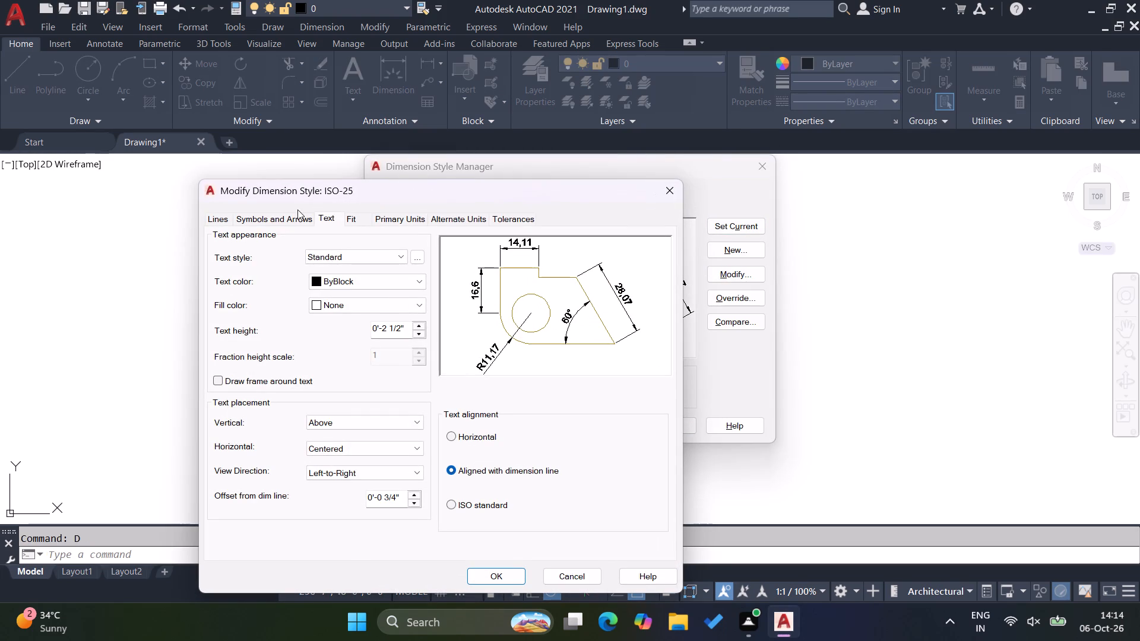
pyautogui.click(213, 221)
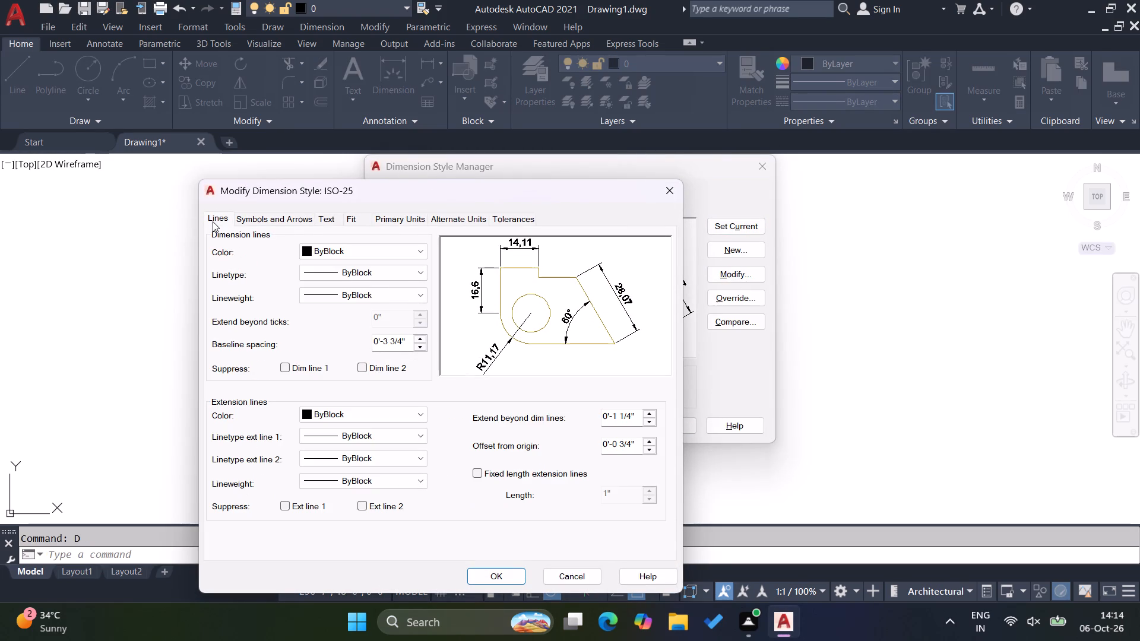
pyautogui.click(278, 220)
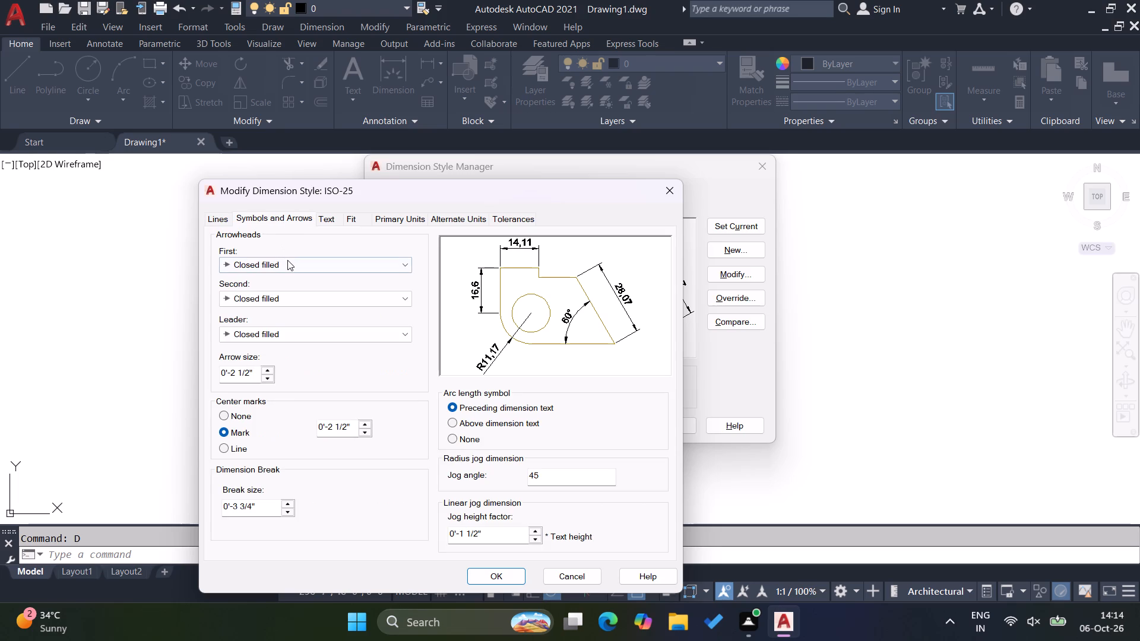
pyautogui.click(287, 260)
pyautogui.click(311, 331)
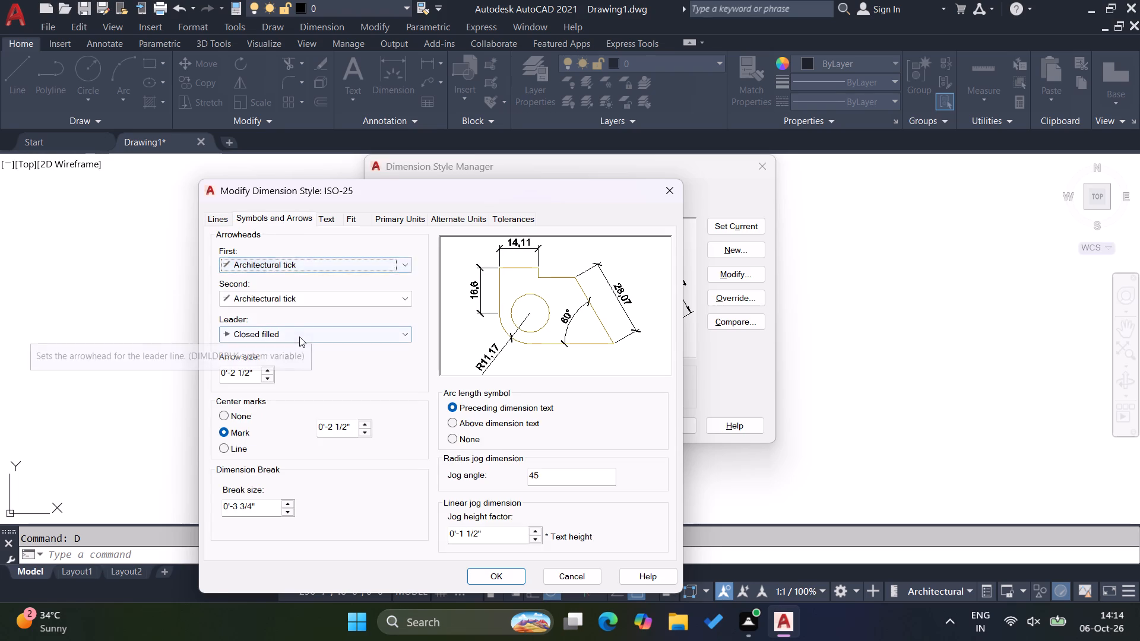
pyautogui.click(299, 337)
pyautogui.click(303, 405)
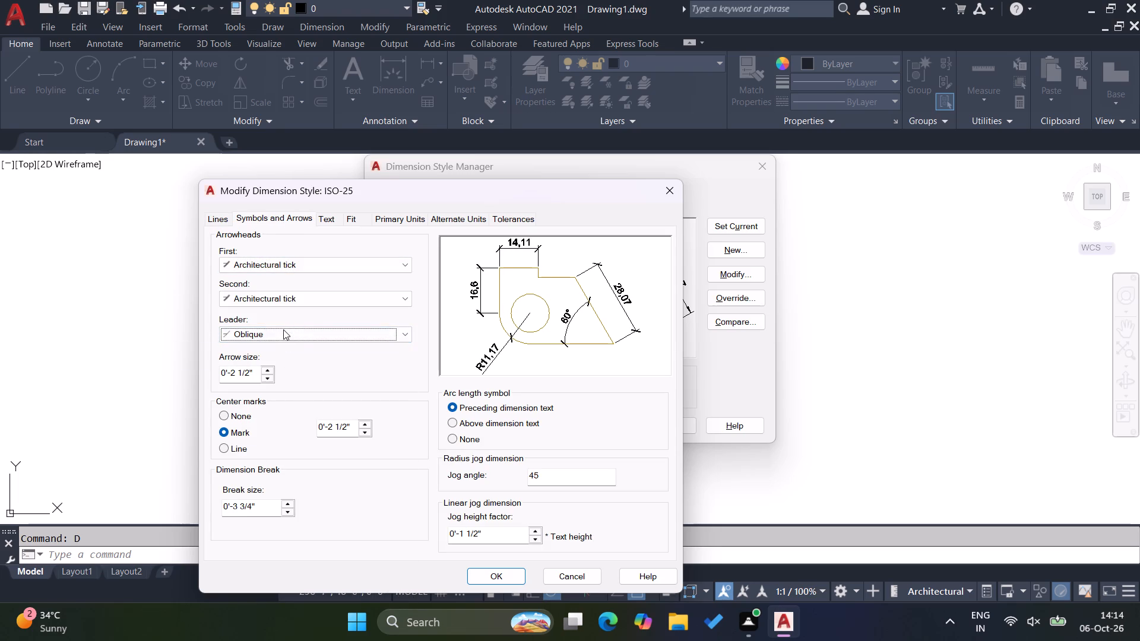
pyautogui.click(283, 329)
pyautogui.click(296, 402)
pyautogui.moveTo(256, 375); pyautogui.dragTo(183, 361)
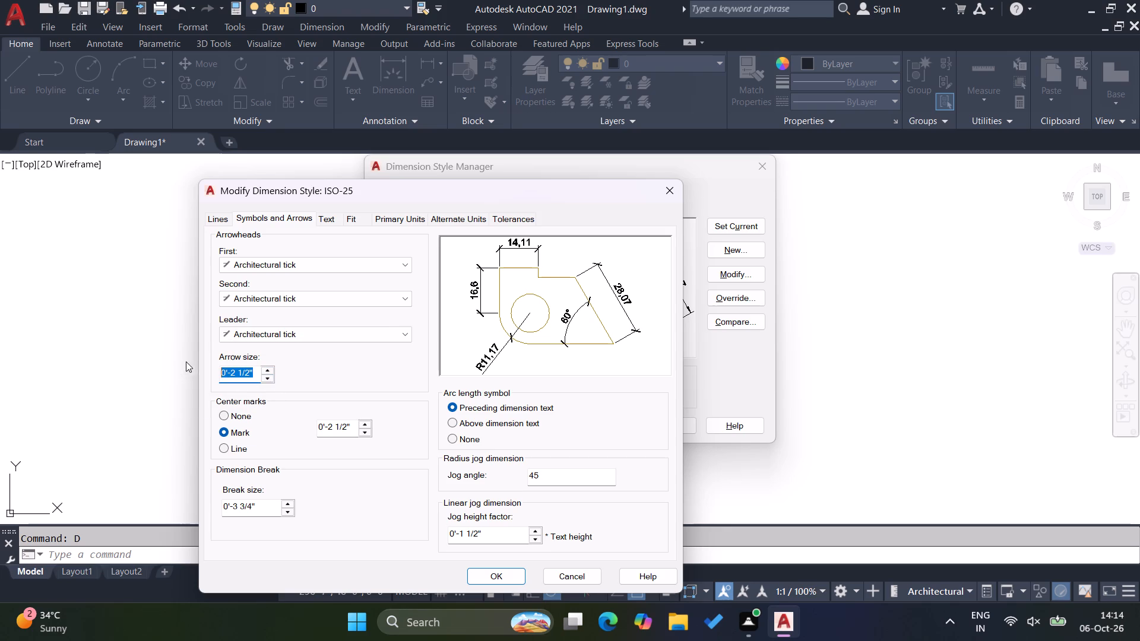
pyautogui.press('4')
pyautogui.press('Return')
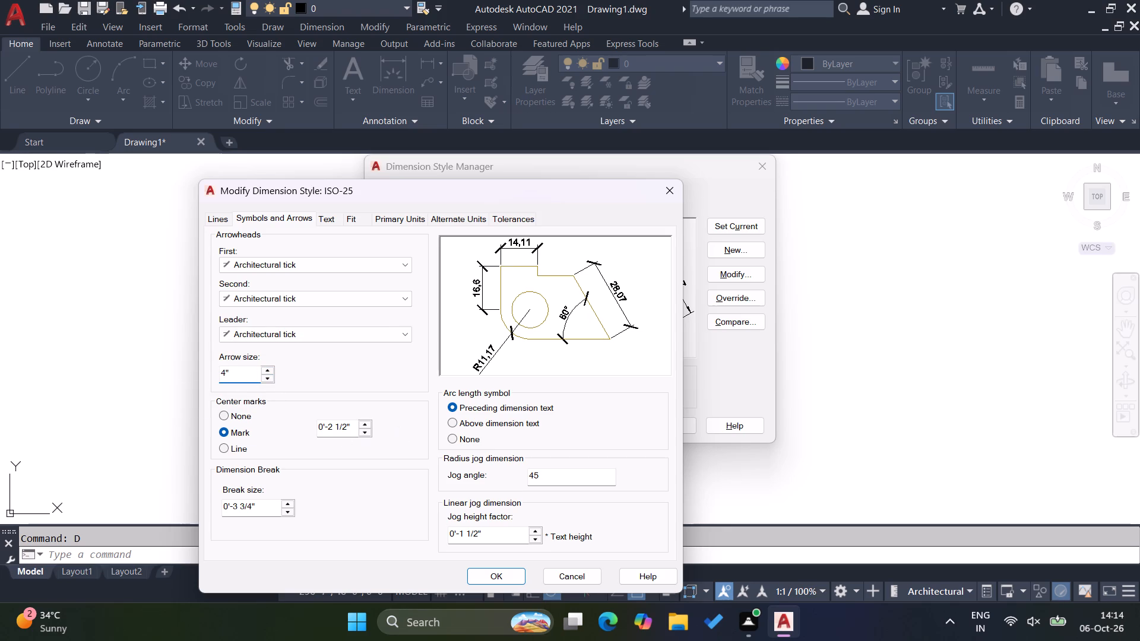
# Set the dimension style's text height to 8".
pyautogui.click(327, 222)
pyautogui.moveTo(410, 334); pyautogui.dragTo(408, 334)
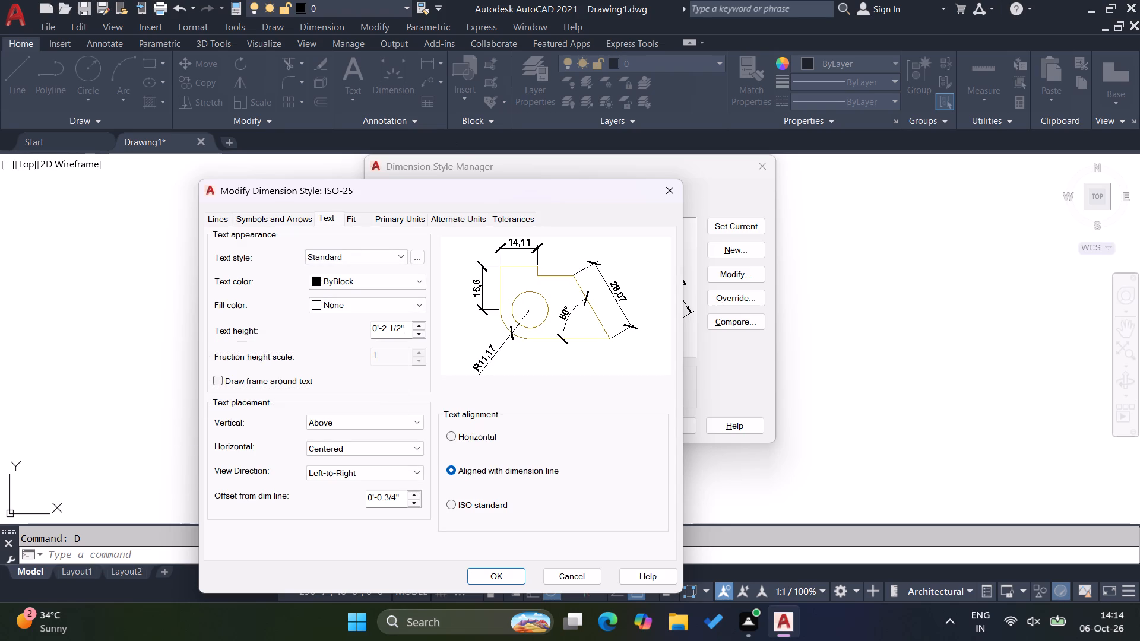
pyautogui.moveTo(408, 334); pyautogui.dragTo(346, 326)
pyautogui.press('8')
pyautogui.press('Return')
# Set the dimension style's primary units to Architectural format with 0'-0" precision.
pyautogui.click(380, 218)
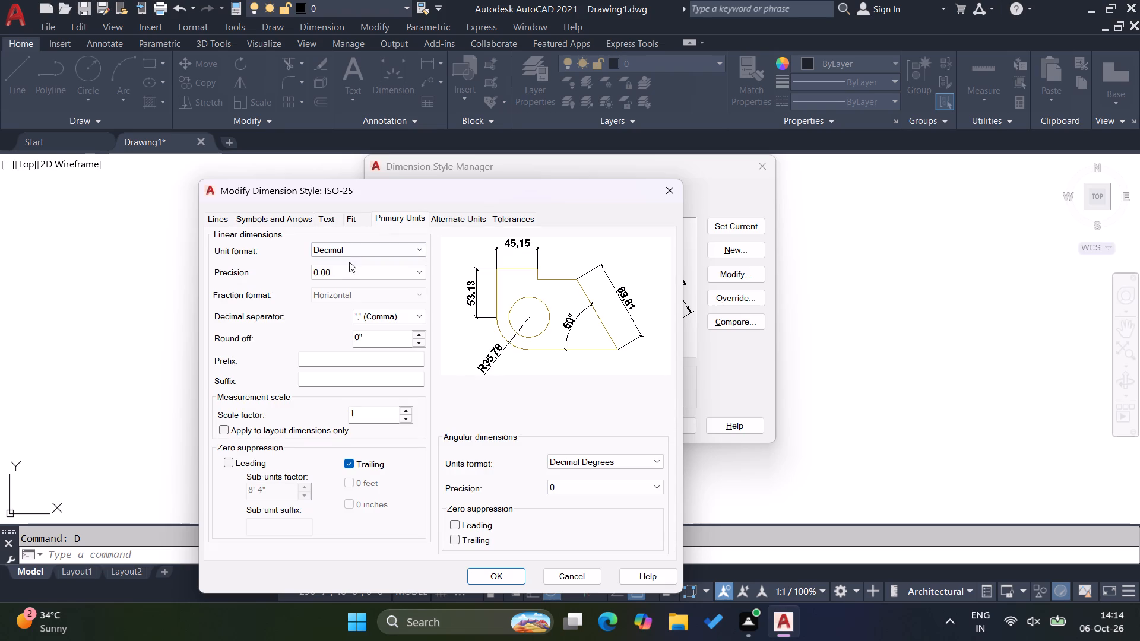
pyautogui.click(349, 246)
pyautogui.click(350, 291)
pyautogui.click(348, 273)
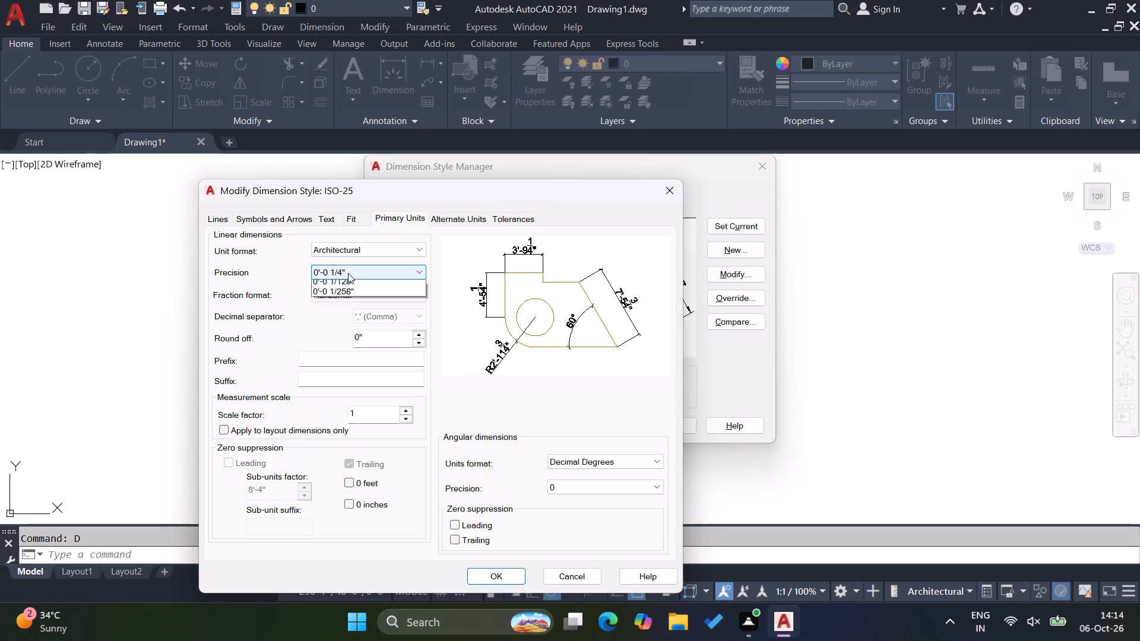
pyautogui.click(342, 284)
# Check the fit and text settings, save the dimension style changes and make ISO-25 the current style.
pyautogui.click(356, 218)
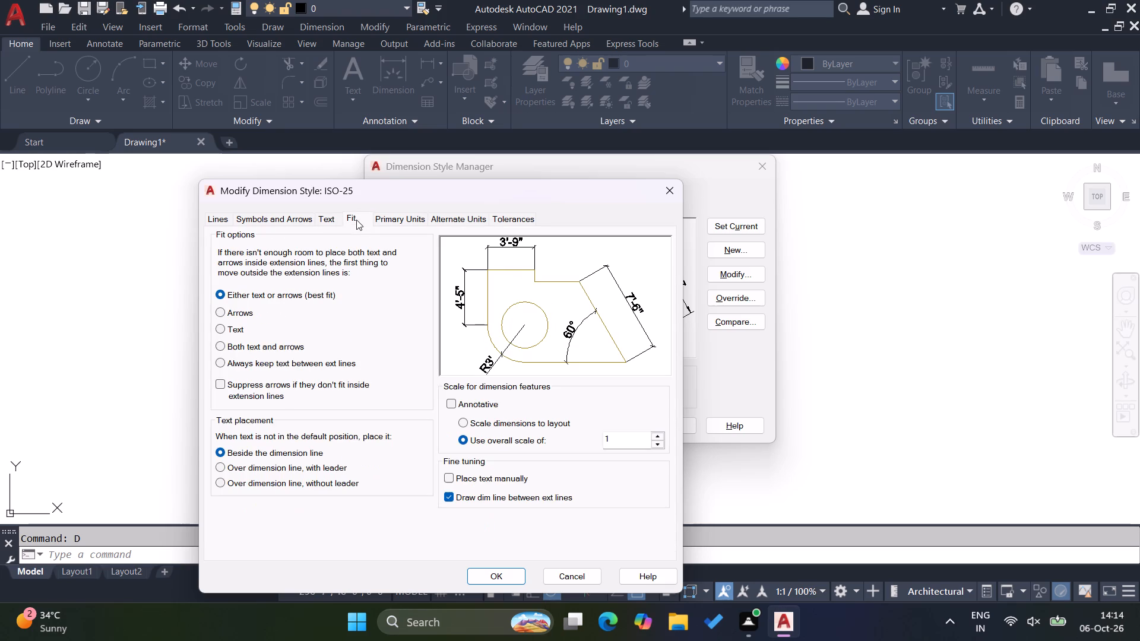
pyautogui.click(332, 220)
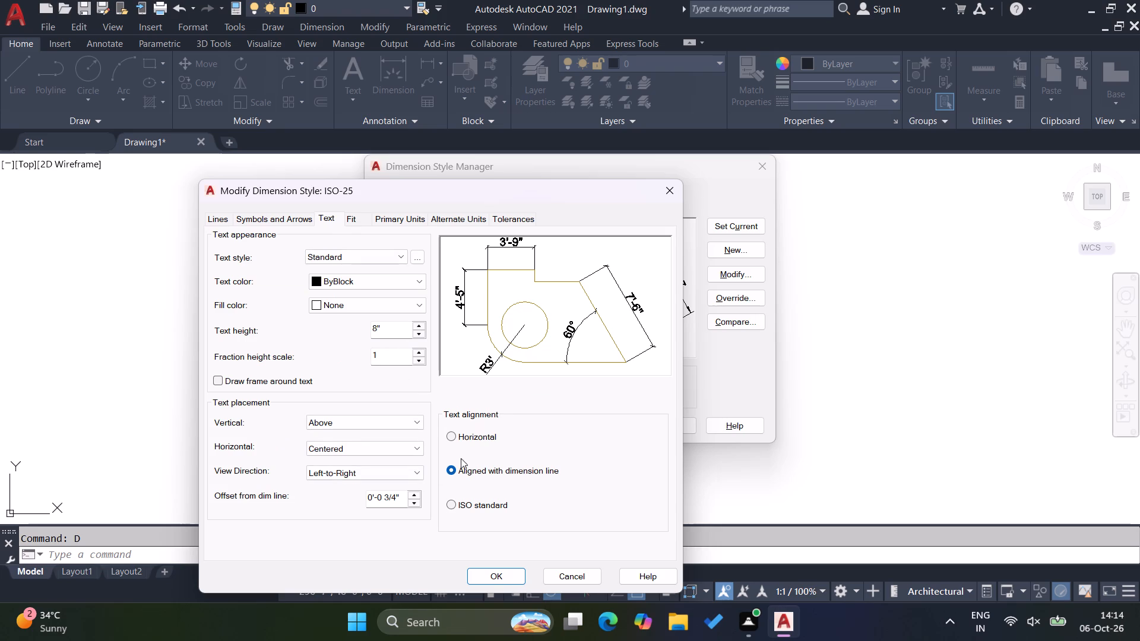
pyautogui.click(500, 581)
pyautogui.click(720, 230)
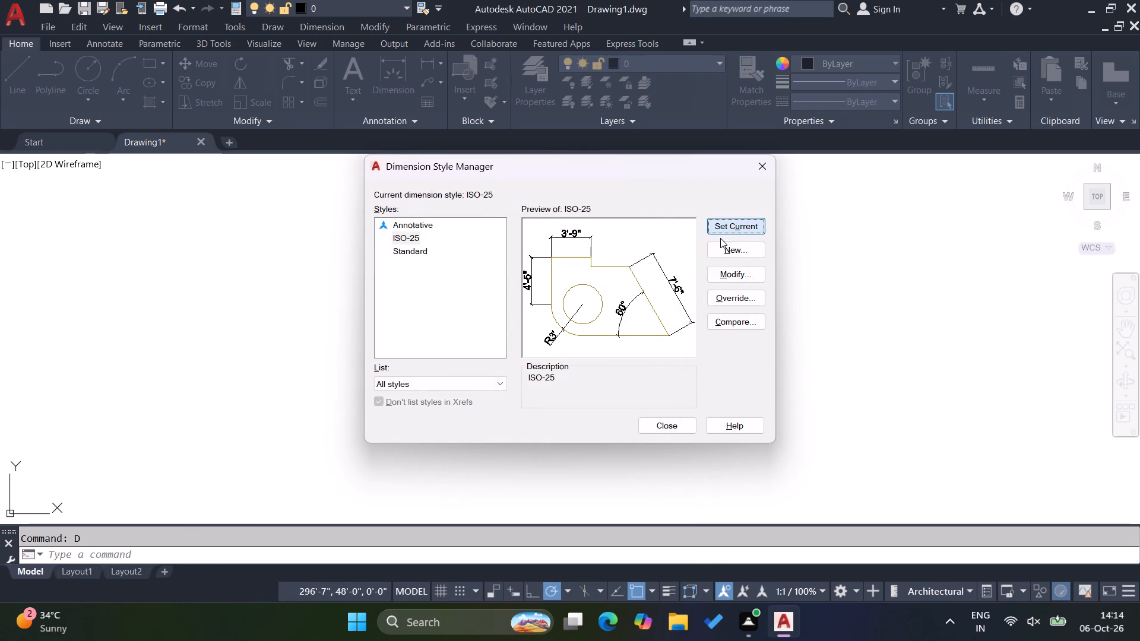
pyautogui.click(670, 431)
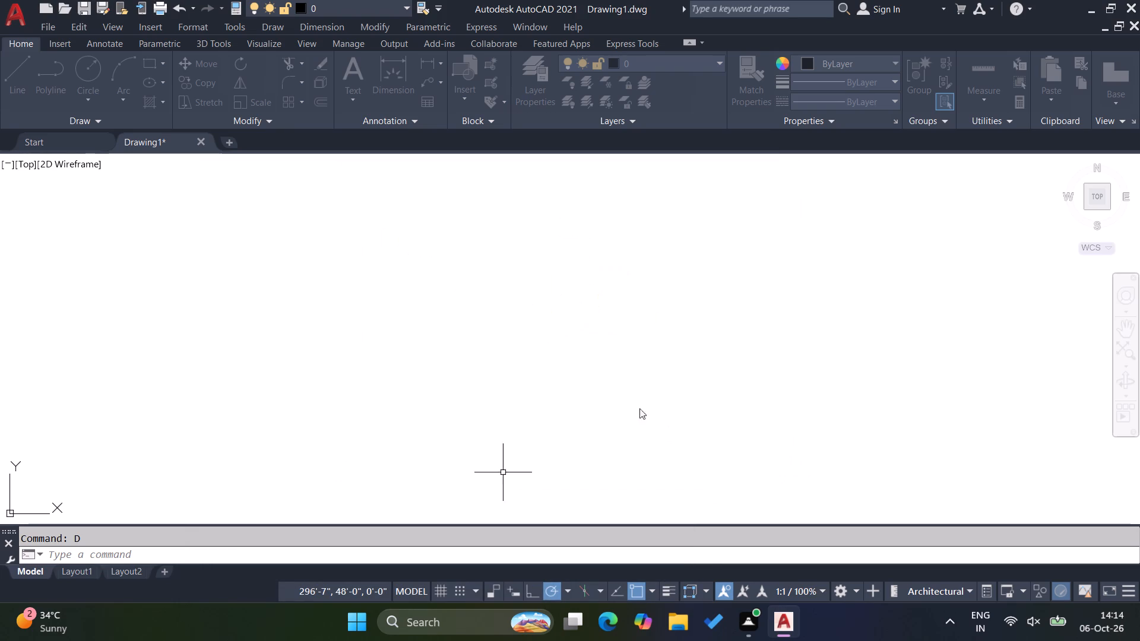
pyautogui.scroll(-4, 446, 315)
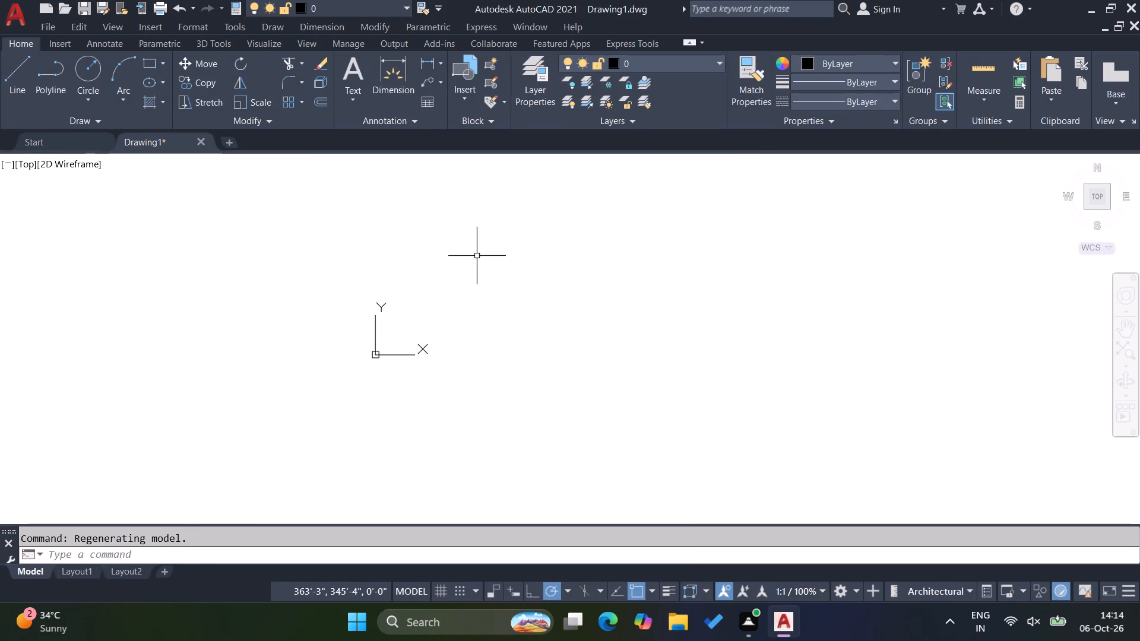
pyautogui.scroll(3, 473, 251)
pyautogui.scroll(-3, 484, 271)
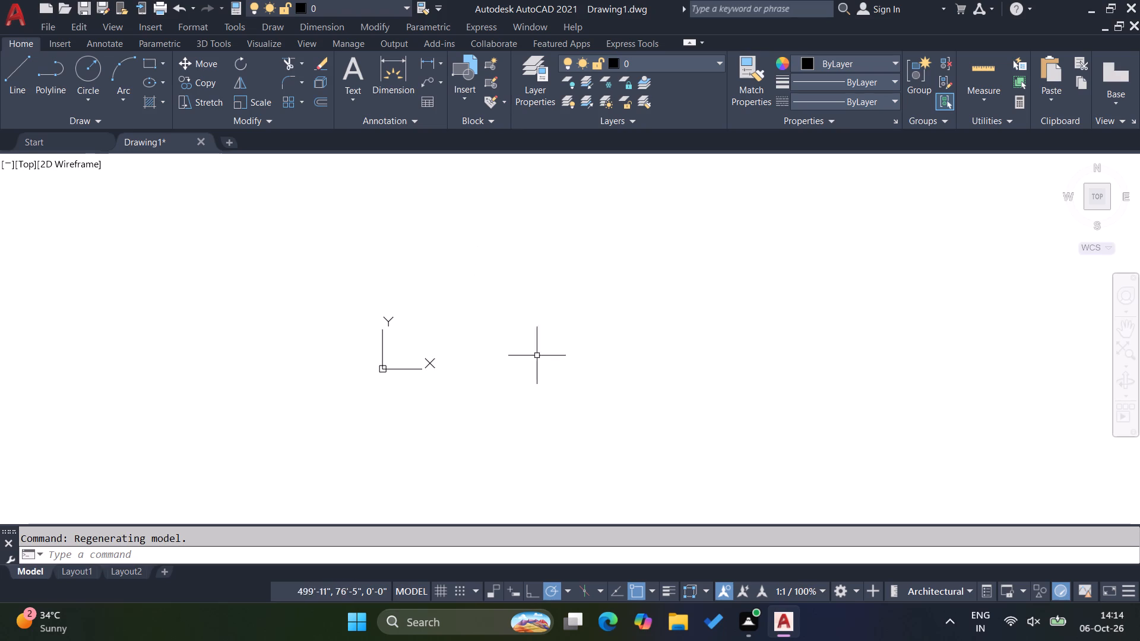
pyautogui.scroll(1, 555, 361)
# Open the recent drawing FLOOR PLAN.dwg.
pyautogui.click(14, 19)
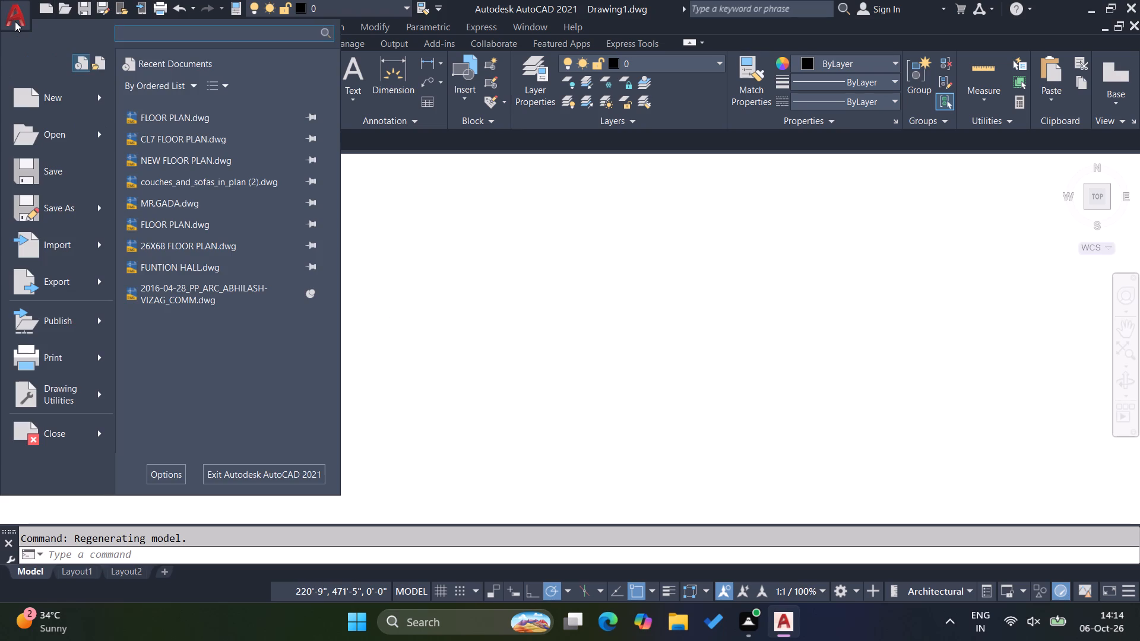
pyautogui.click(191, 119)
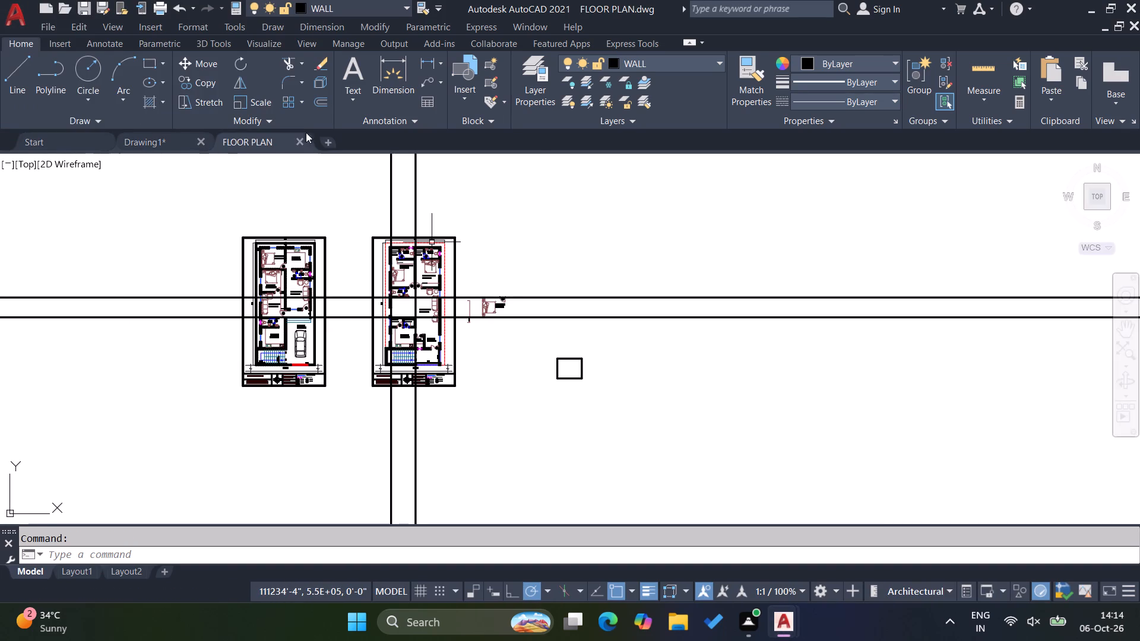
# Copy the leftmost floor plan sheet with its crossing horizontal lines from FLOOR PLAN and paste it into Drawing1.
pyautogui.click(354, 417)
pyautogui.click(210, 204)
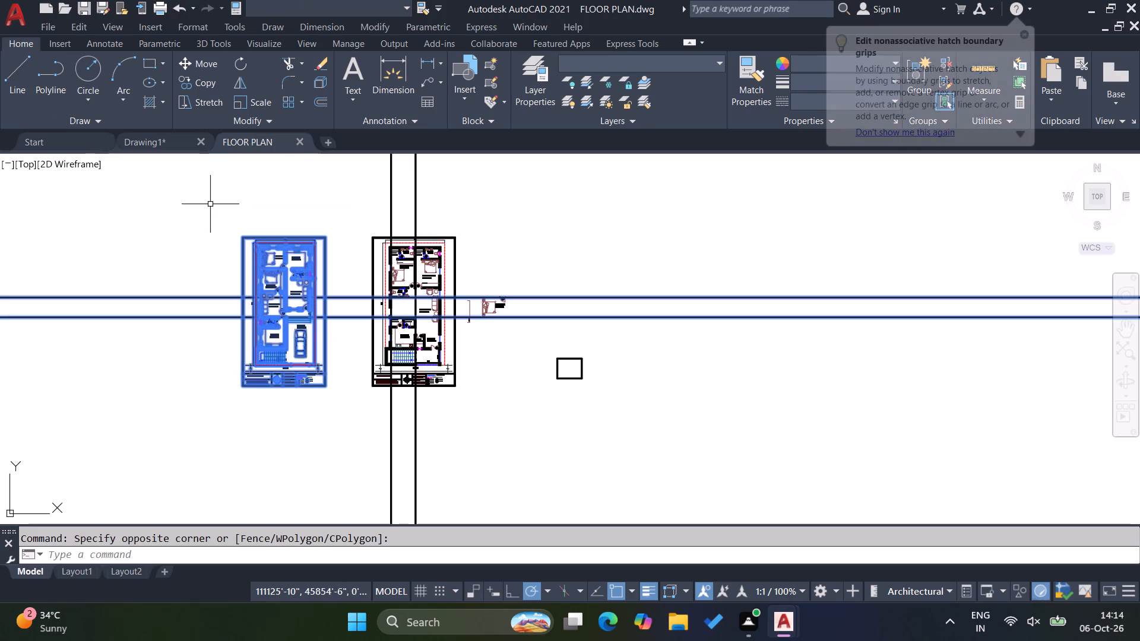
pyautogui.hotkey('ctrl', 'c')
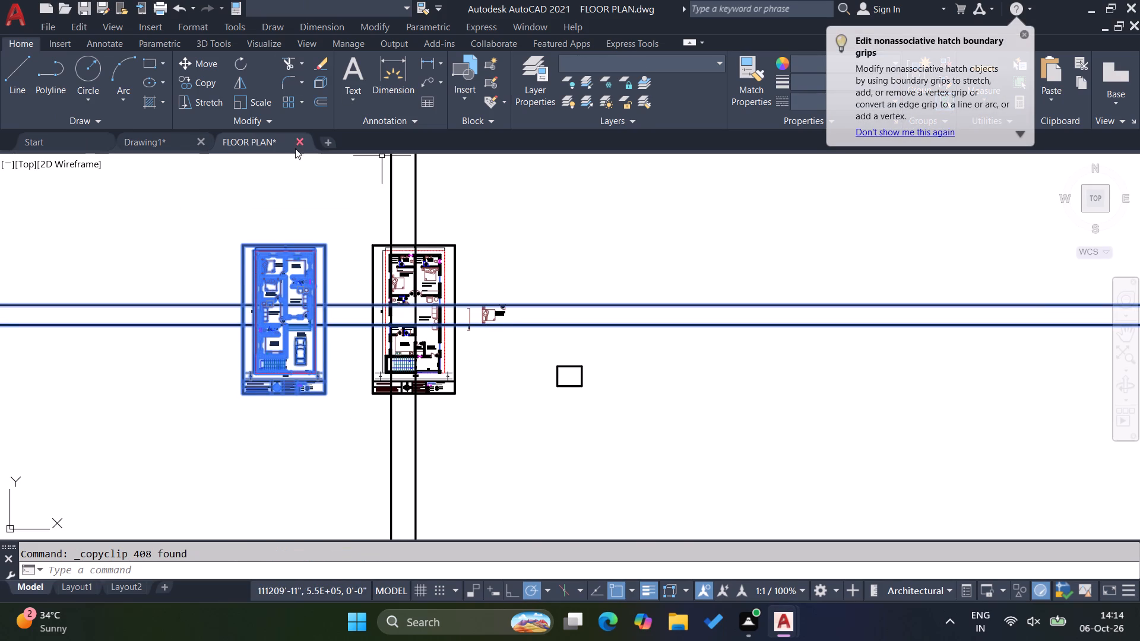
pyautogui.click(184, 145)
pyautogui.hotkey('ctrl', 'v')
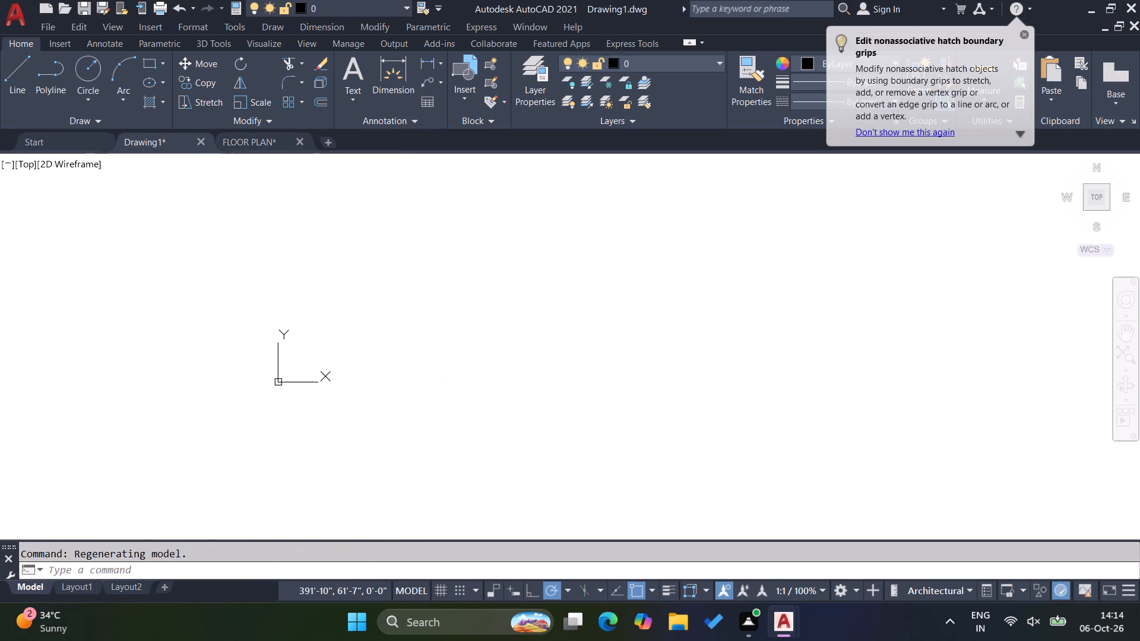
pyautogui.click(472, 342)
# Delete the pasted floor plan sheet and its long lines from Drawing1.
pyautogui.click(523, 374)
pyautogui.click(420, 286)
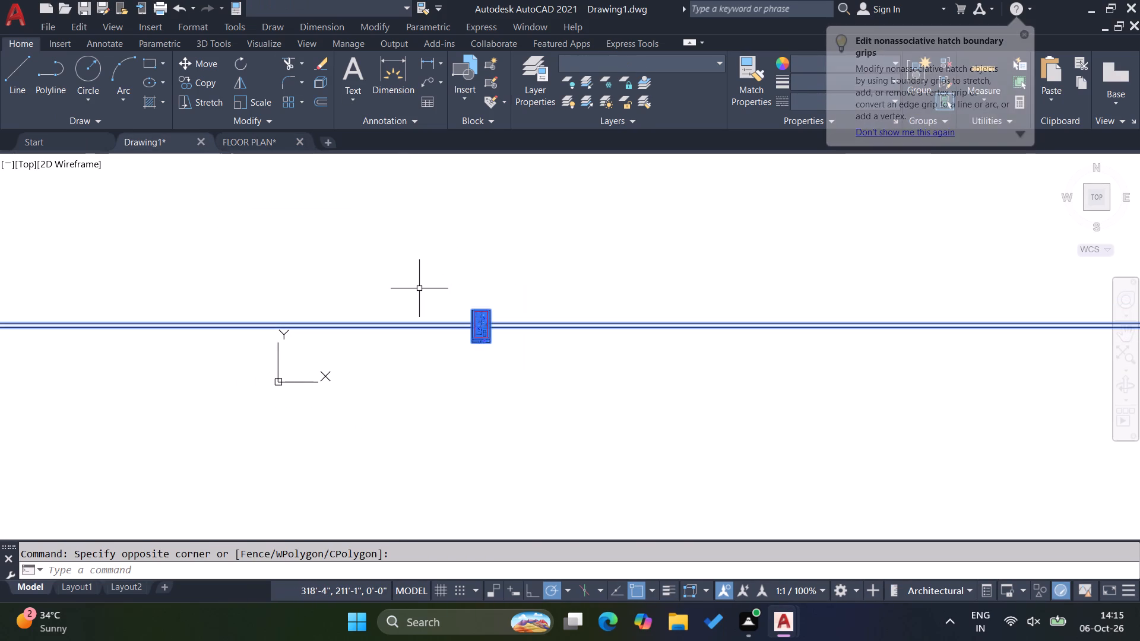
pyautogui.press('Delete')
# Close the FLOOR PLAN drawing, leaving only Drawing1 open for work.
pyautogui.click(296, 141)
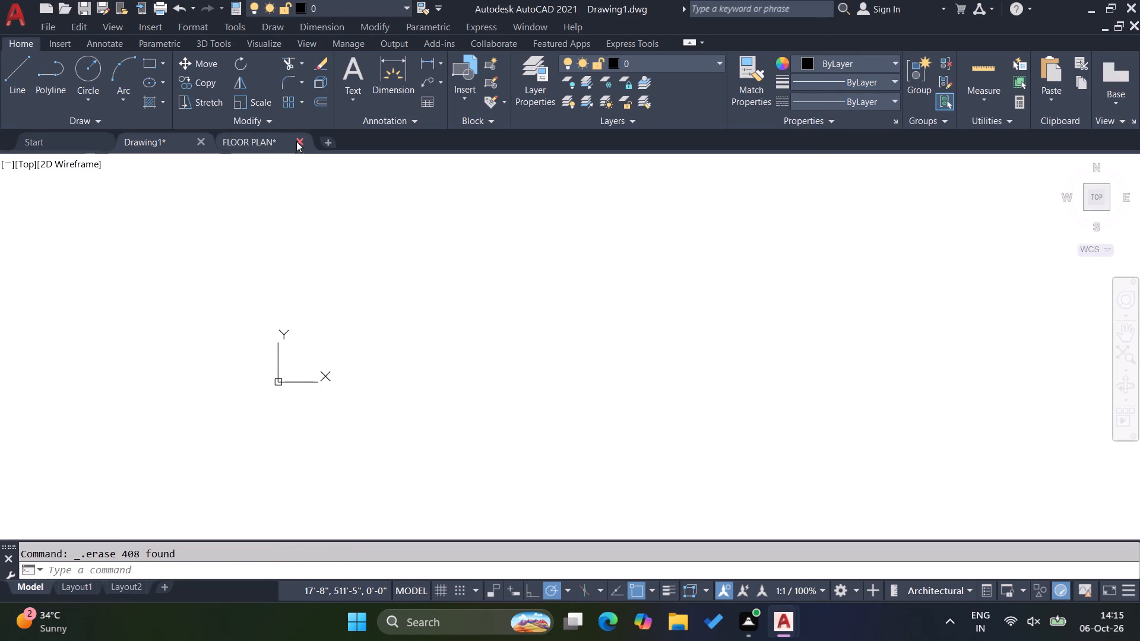
pyautogui.click(611, 346)
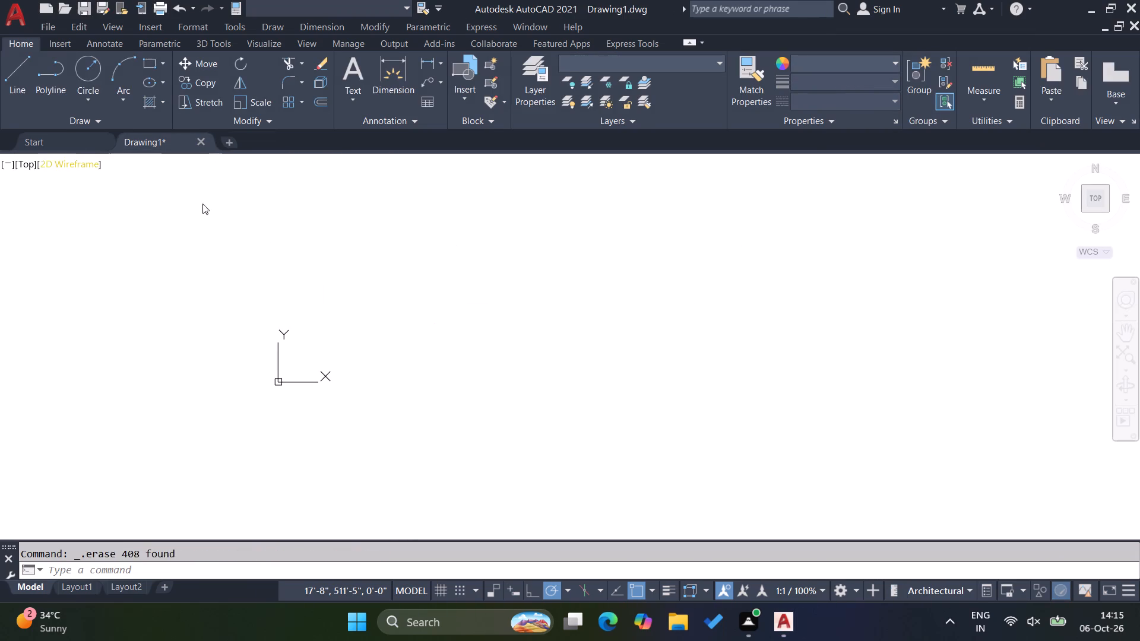
# Make site the current layer in Drawing1.
pyautogui.scroll(3, 280, 352)
pyautogui.scroll(4, 305, 451)
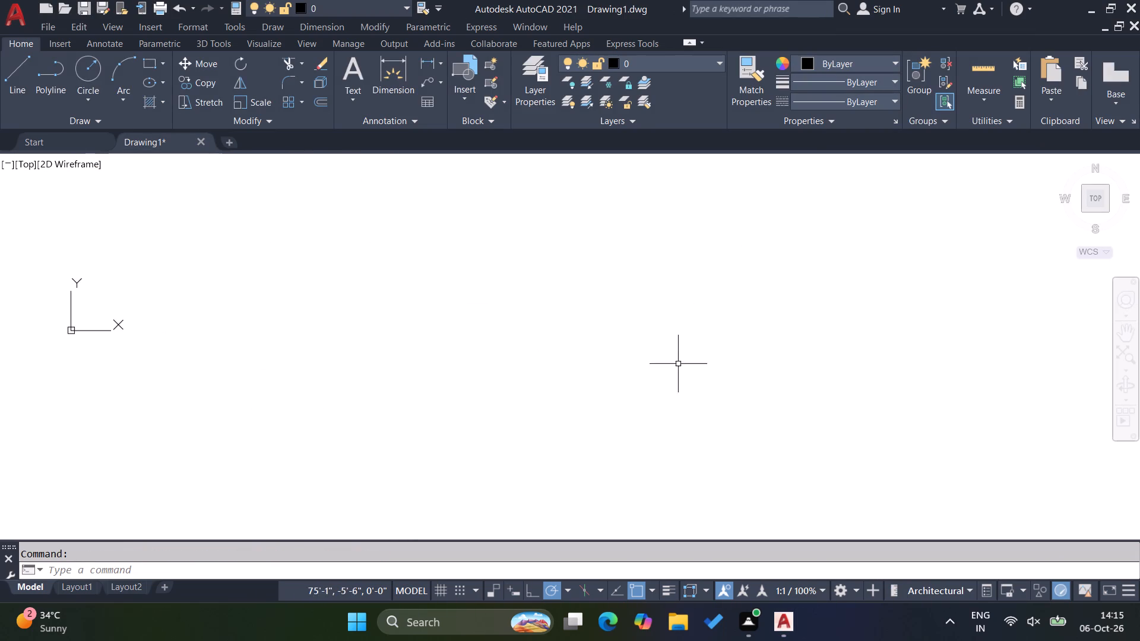
pyautogui.scroll(-2, 704, 363)
pyautogui.scroll(1, 415, 326)
pyautogui.scroll(2, 484, 344)
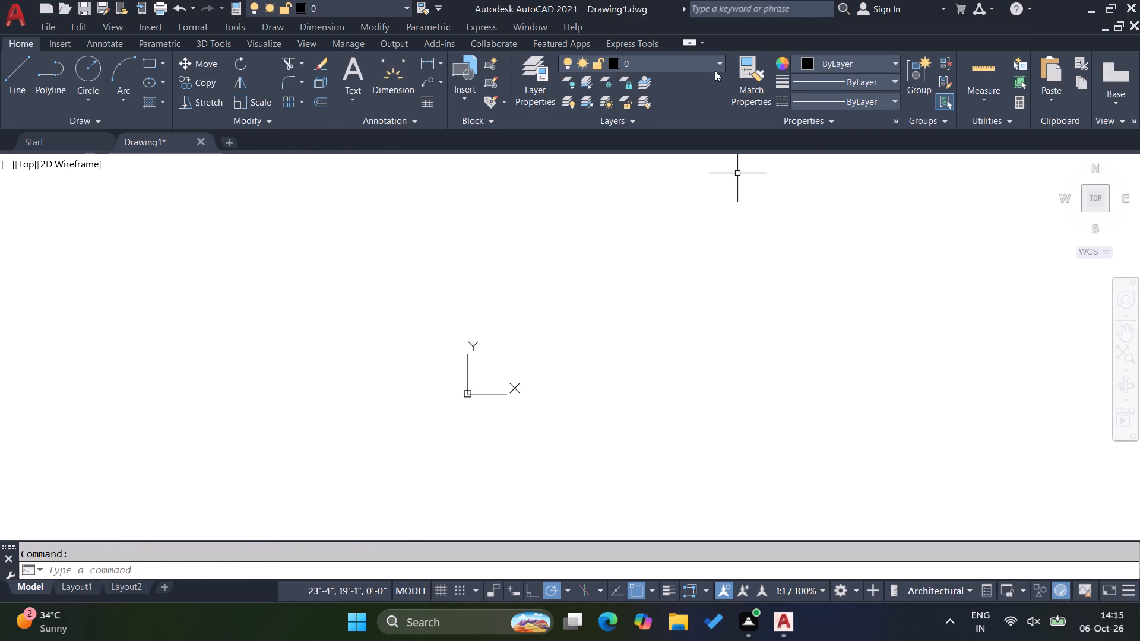
pyautogui.click(700, 63)
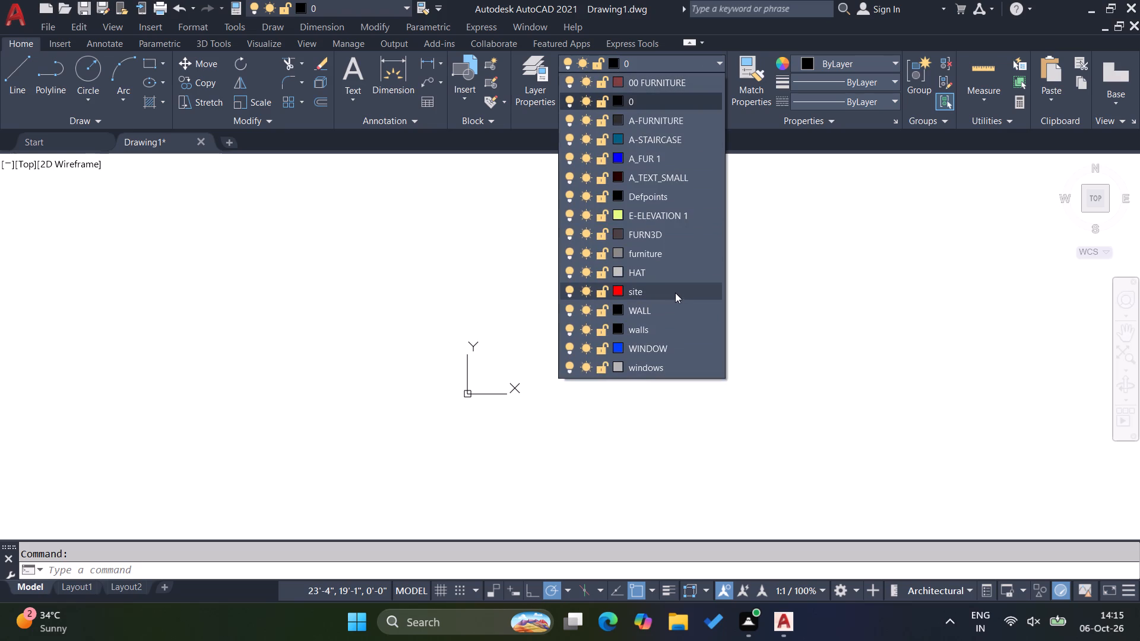
pyautogui.click(674, 293)
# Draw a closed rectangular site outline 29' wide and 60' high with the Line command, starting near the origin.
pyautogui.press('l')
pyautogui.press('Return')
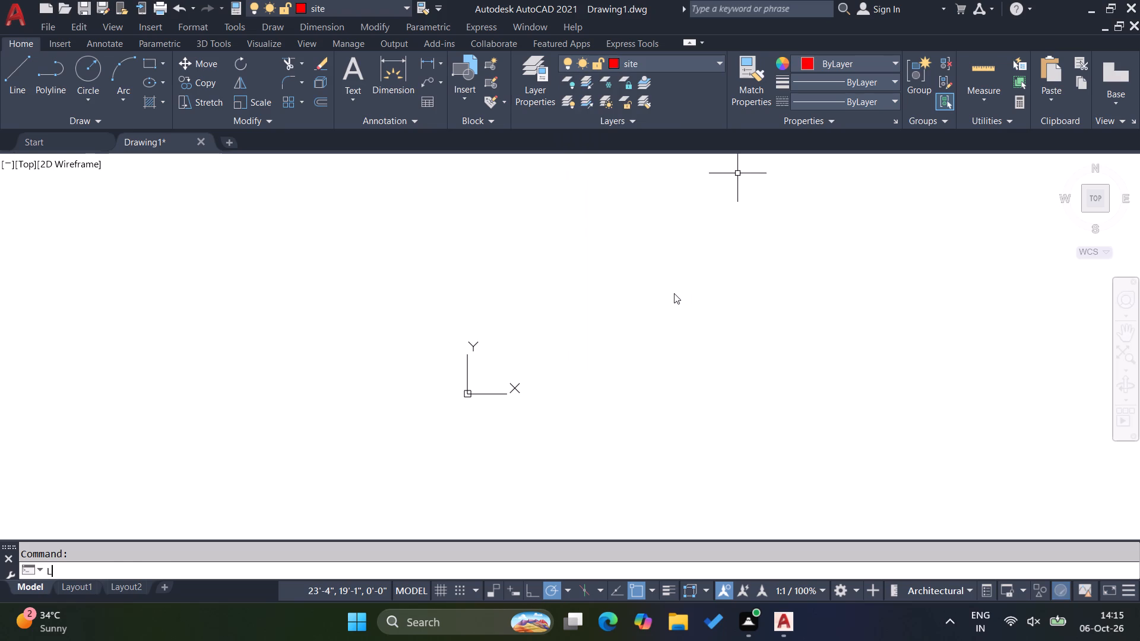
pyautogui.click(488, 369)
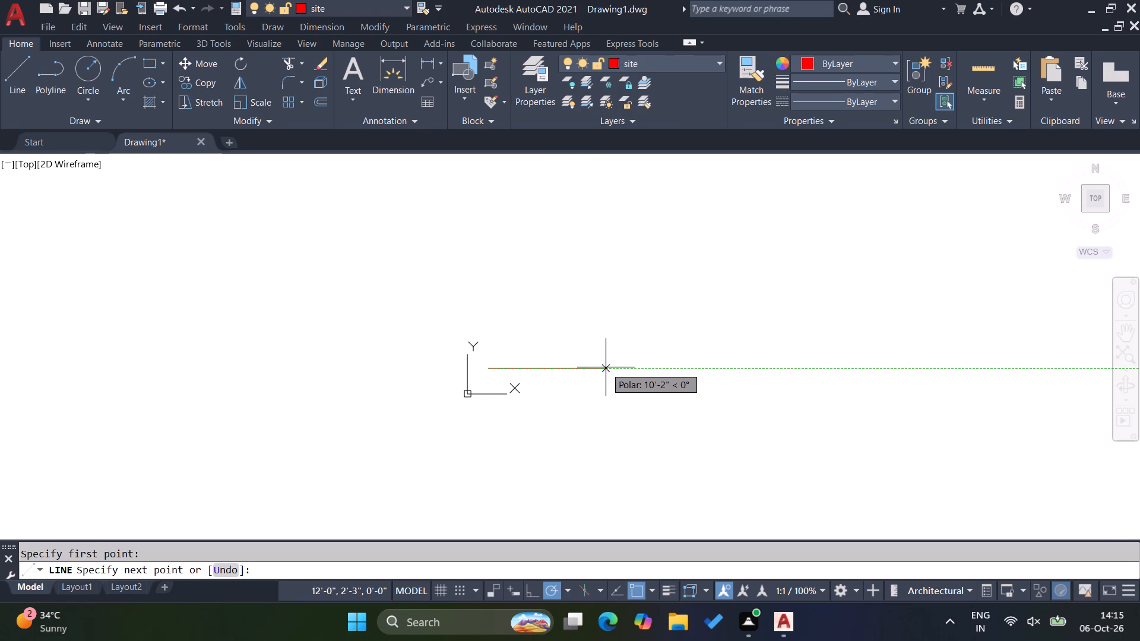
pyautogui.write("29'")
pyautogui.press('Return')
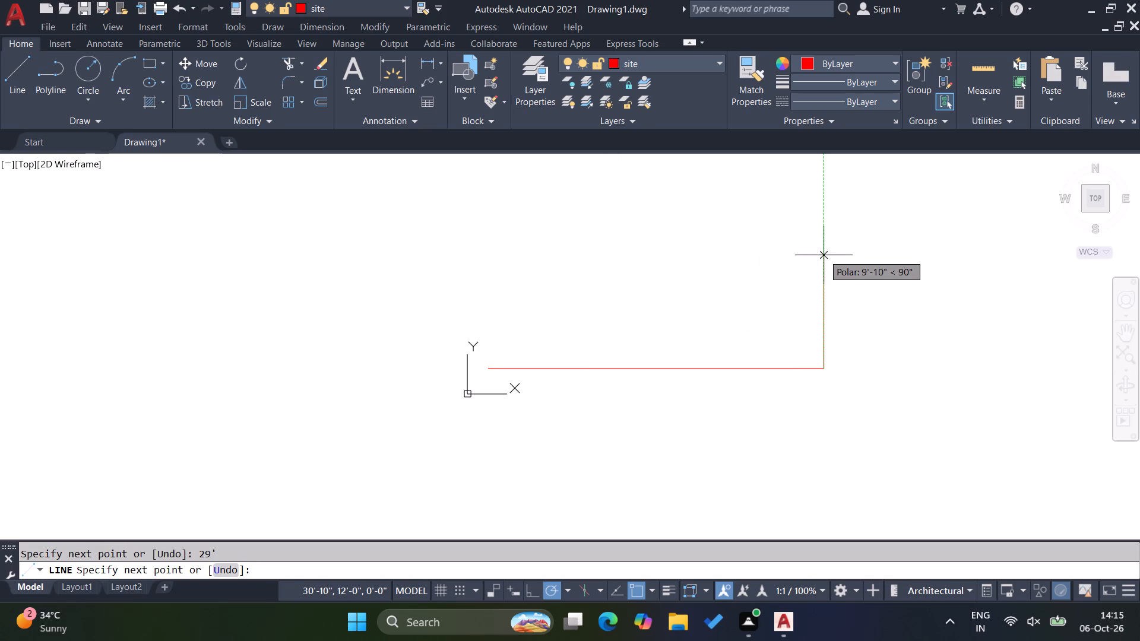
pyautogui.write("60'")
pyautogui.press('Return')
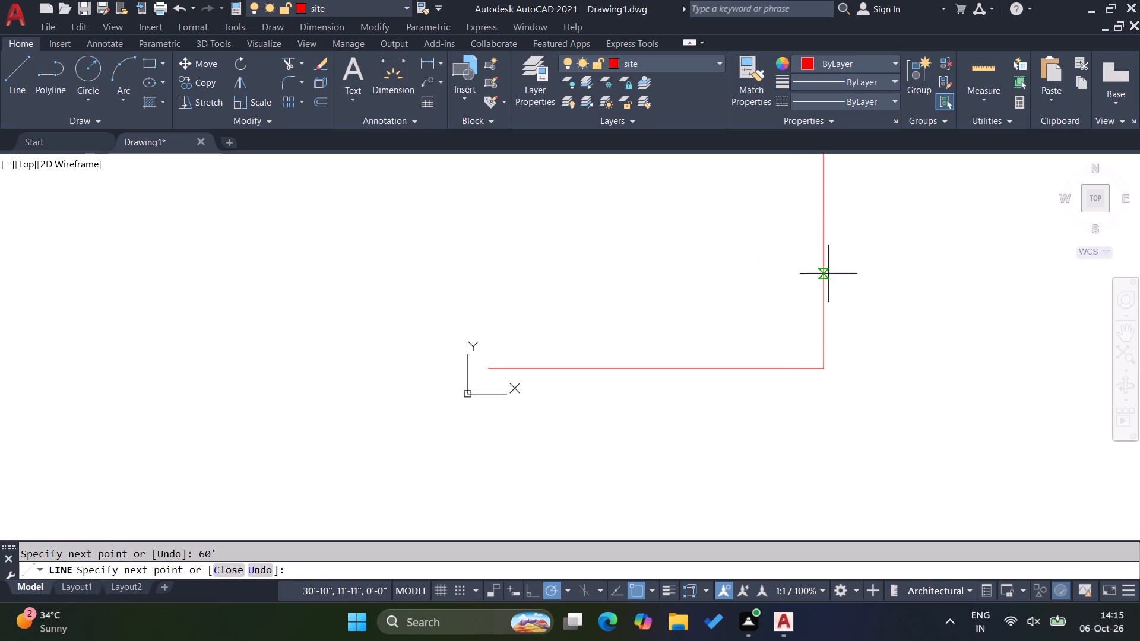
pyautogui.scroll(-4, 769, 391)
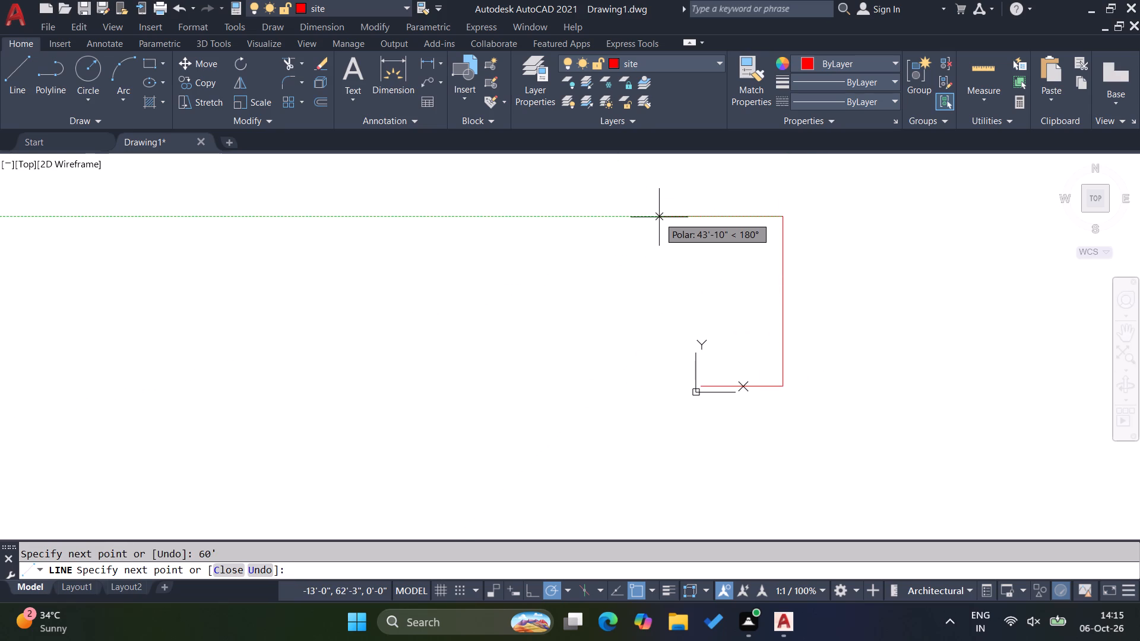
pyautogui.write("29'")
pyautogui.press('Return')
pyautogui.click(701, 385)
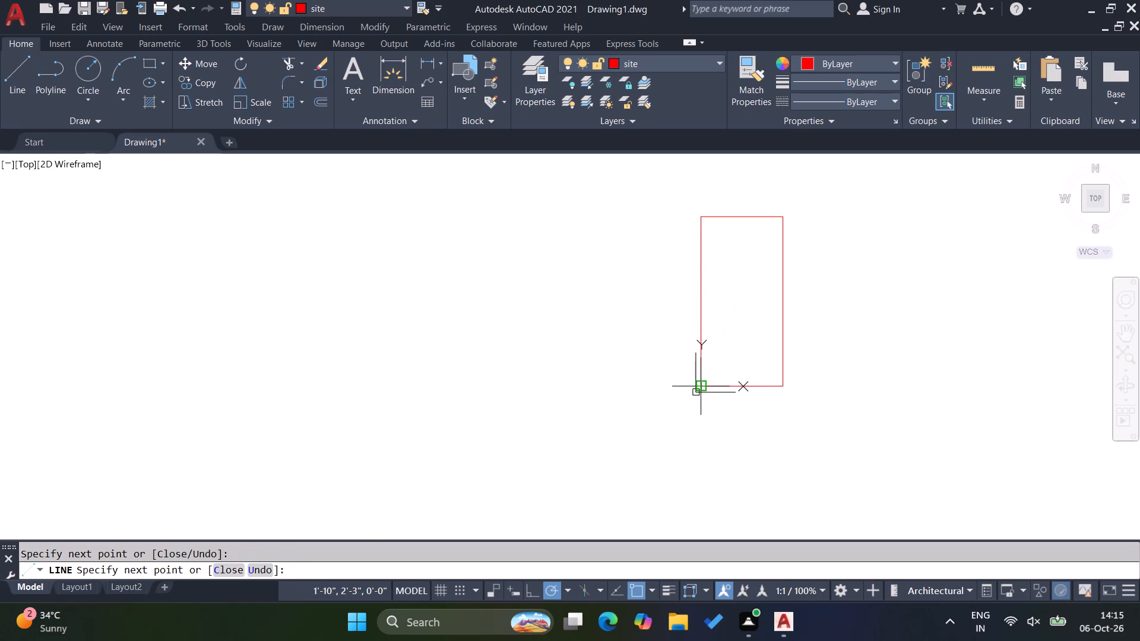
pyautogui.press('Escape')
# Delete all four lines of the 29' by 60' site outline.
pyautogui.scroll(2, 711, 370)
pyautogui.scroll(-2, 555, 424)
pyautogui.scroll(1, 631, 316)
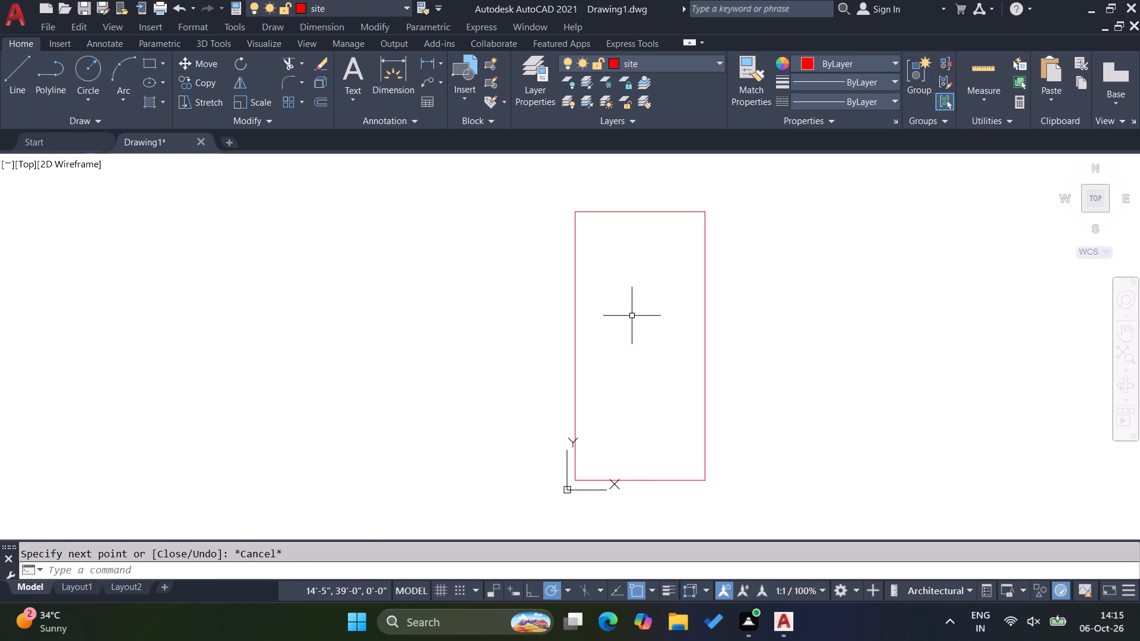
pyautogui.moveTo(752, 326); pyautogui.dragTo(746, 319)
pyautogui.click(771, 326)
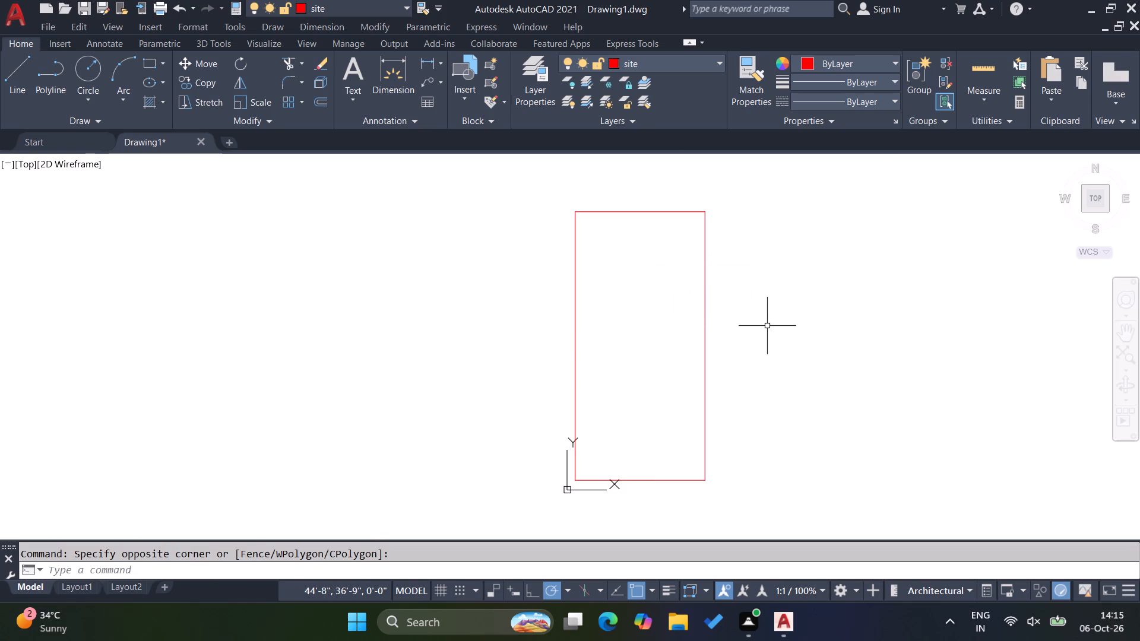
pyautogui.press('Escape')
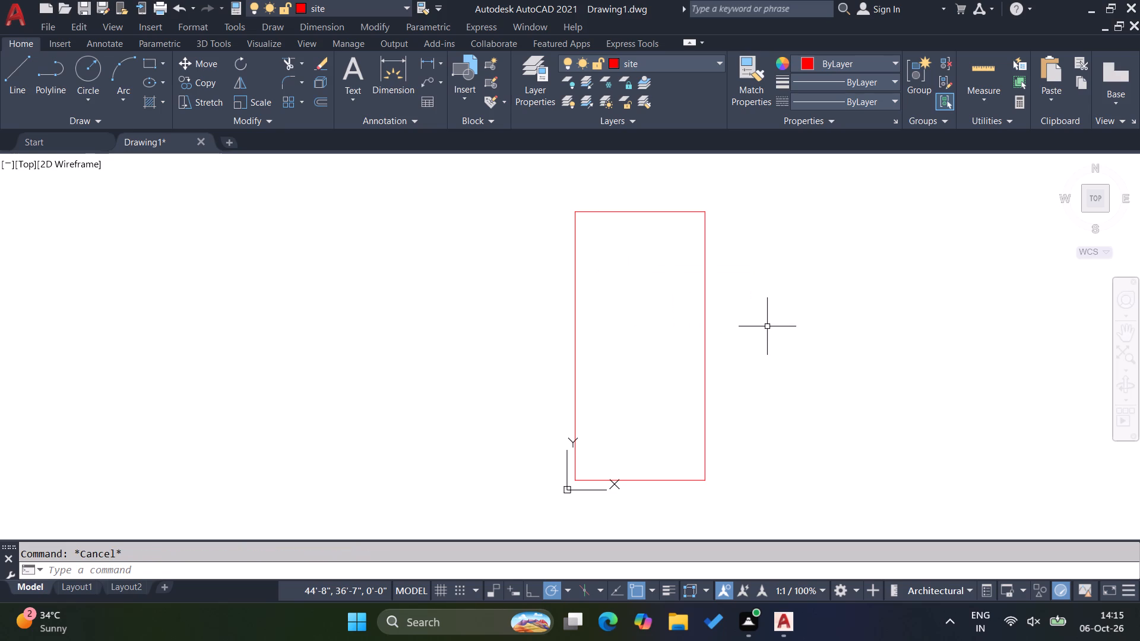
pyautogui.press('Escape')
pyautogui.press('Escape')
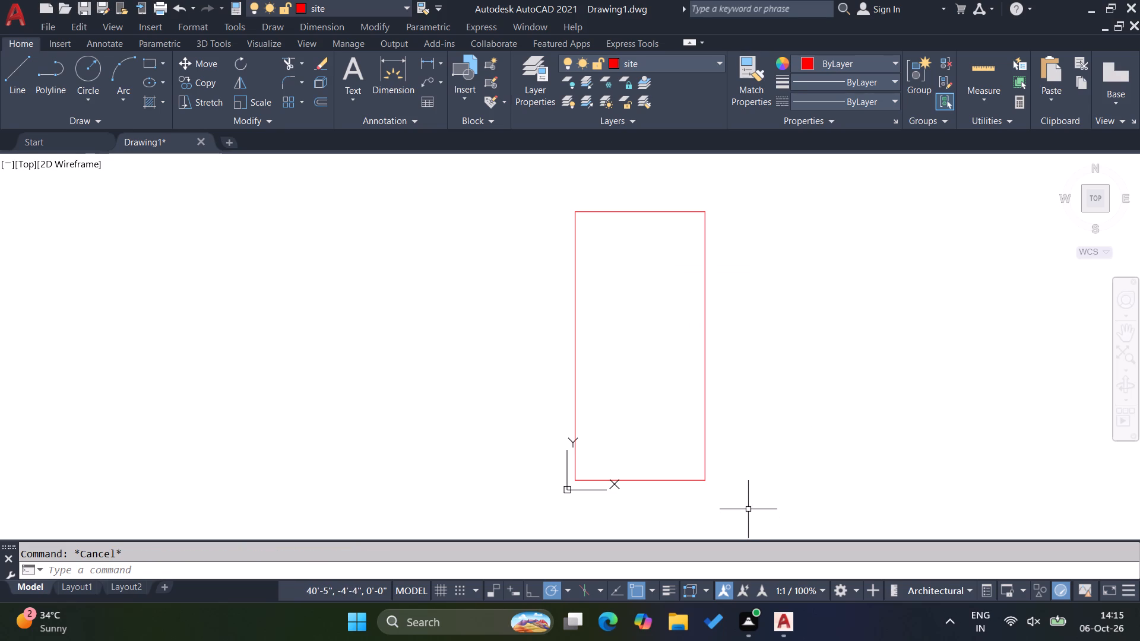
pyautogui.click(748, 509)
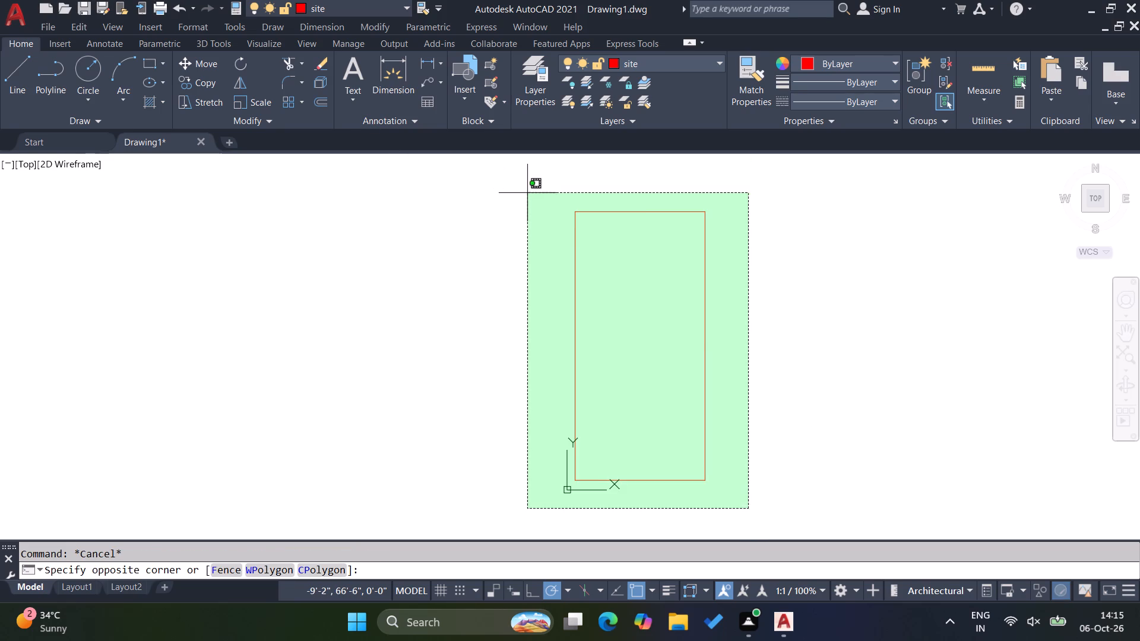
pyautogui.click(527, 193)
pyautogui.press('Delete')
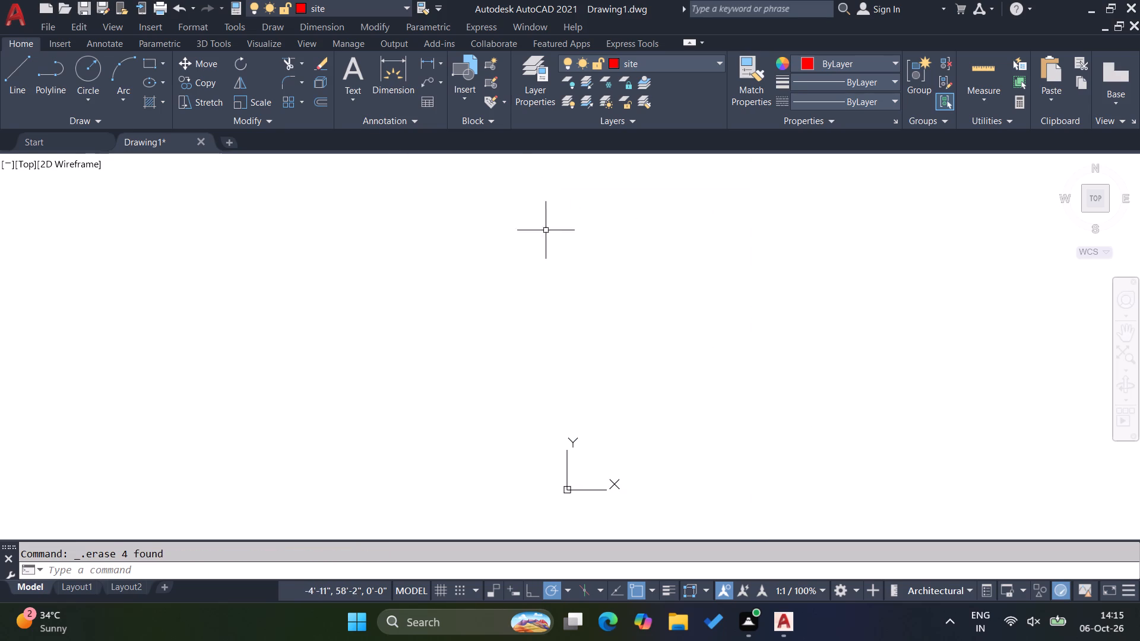
# Turn on command history logging with LOGFILEON.
pyautogui.scroll(-2, 546, 206)
pyautogui.scroll(2, 537, 220)
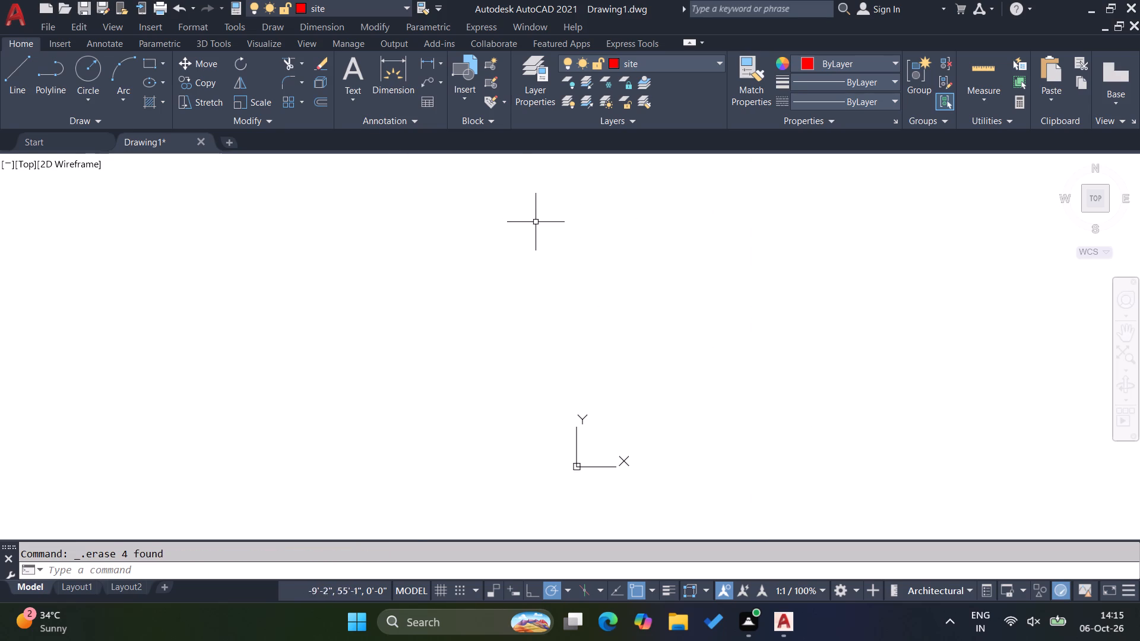
pyautogui.click(176, 567)
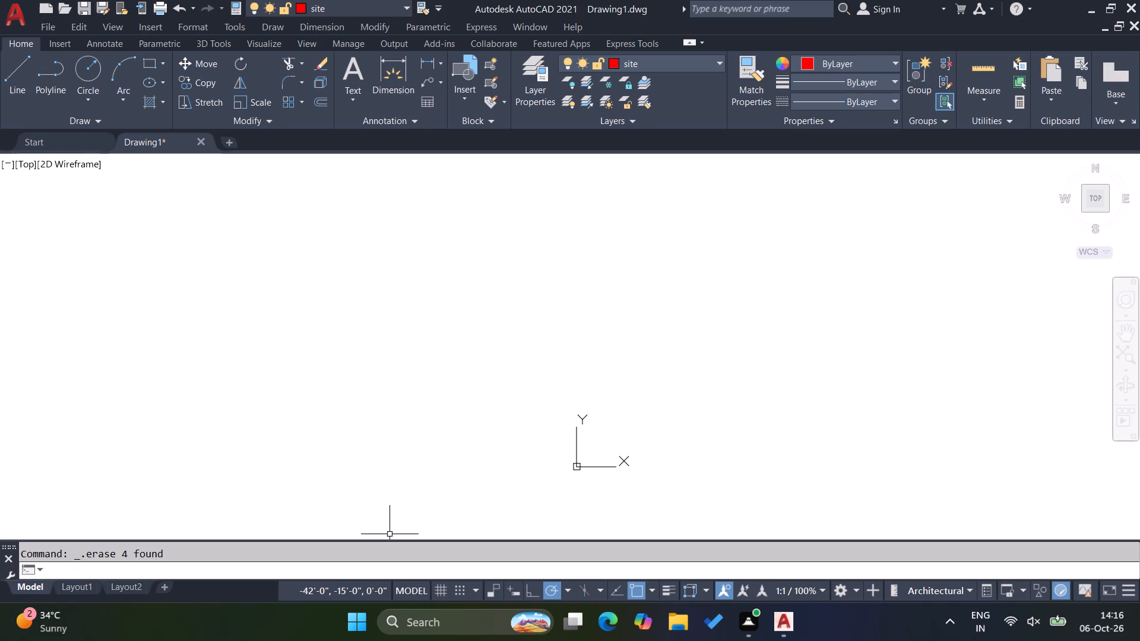
pyautogui.click(112, 575)
pyautogui.write('LOG')
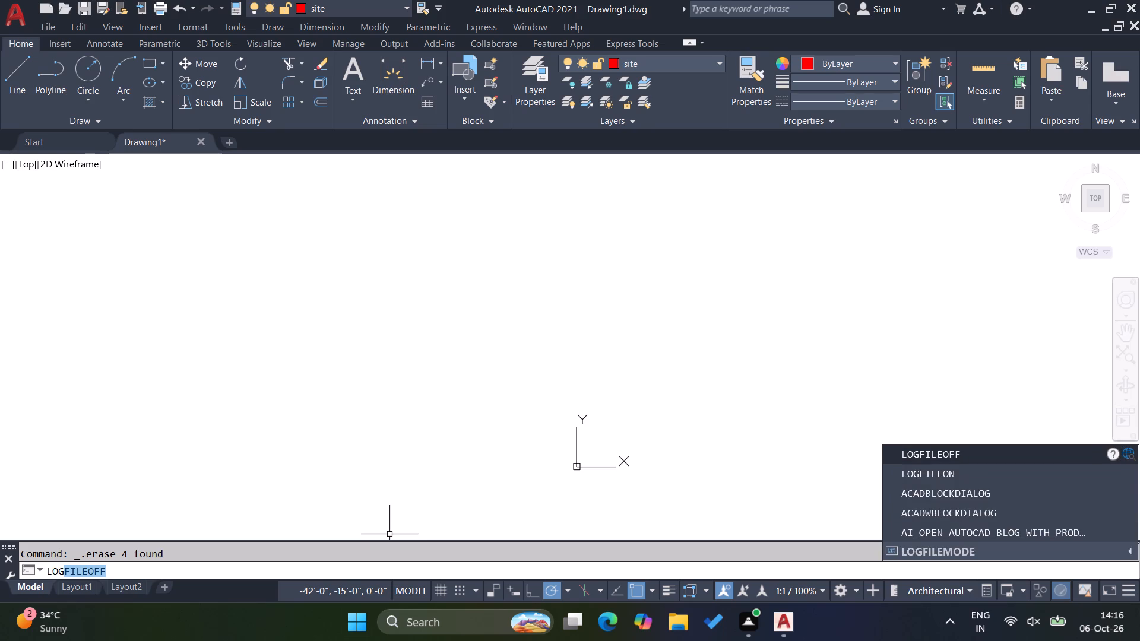
pyautogui.click(959, 471)
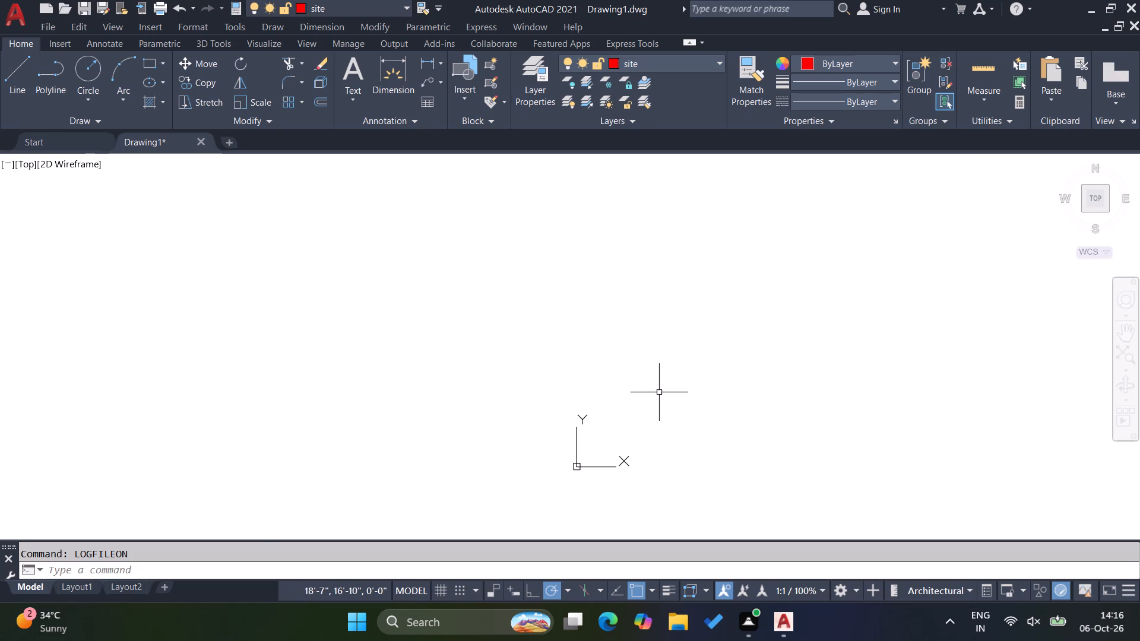
# Check the text settings of the ISO-25 dimension style and leave the style manager without making changes.
pyautogui.scroll(2, 596, 436)
pyautogui.scroll(-3, 473, 292)
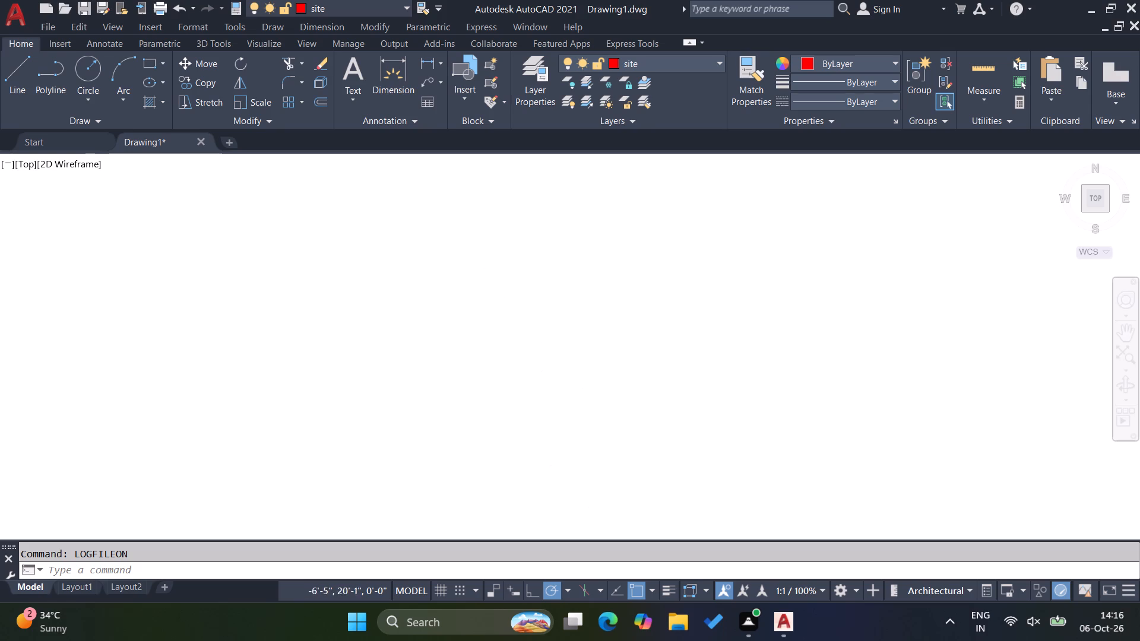
pyautogui.scroll(2, 524, 316)
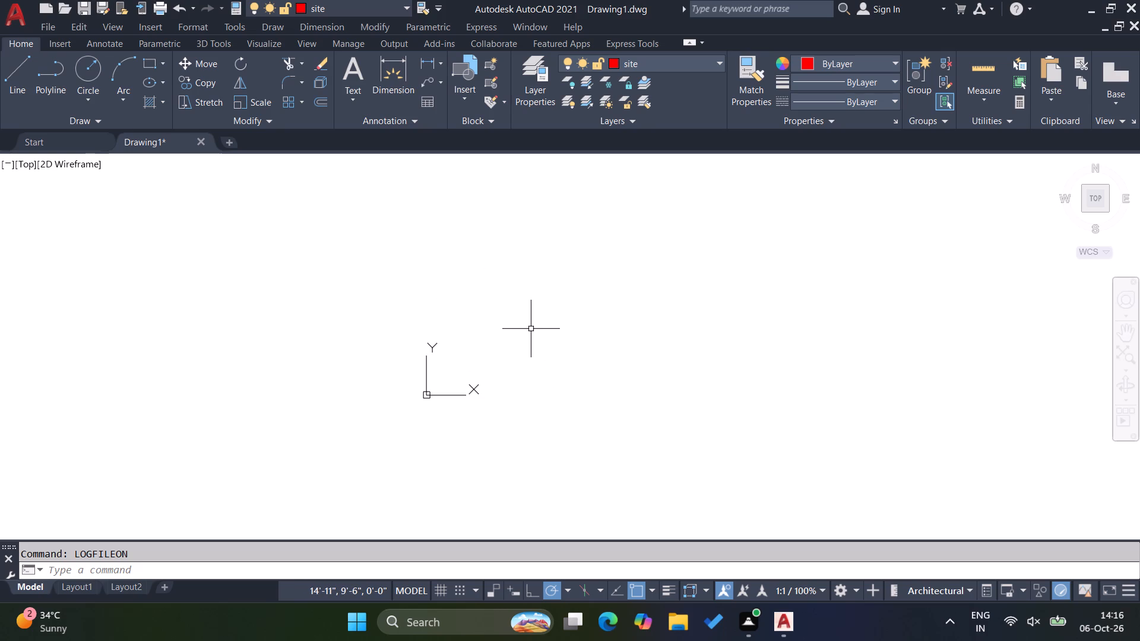
pyautogui.press('d')
pyautogui.press('Return')
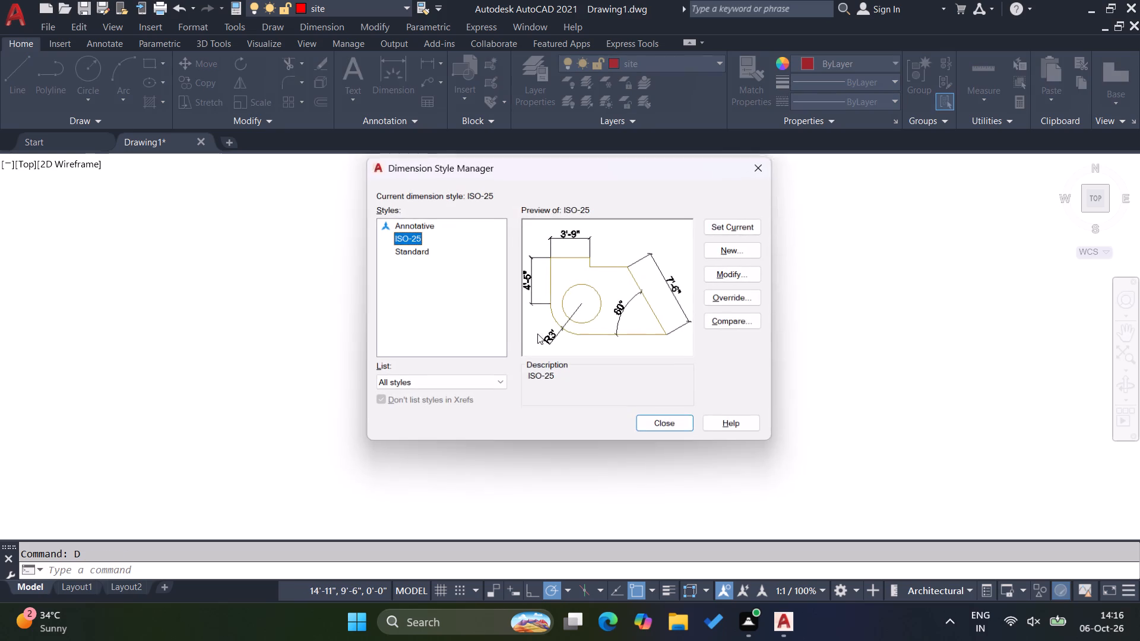
pyautogui.click(724, 273)
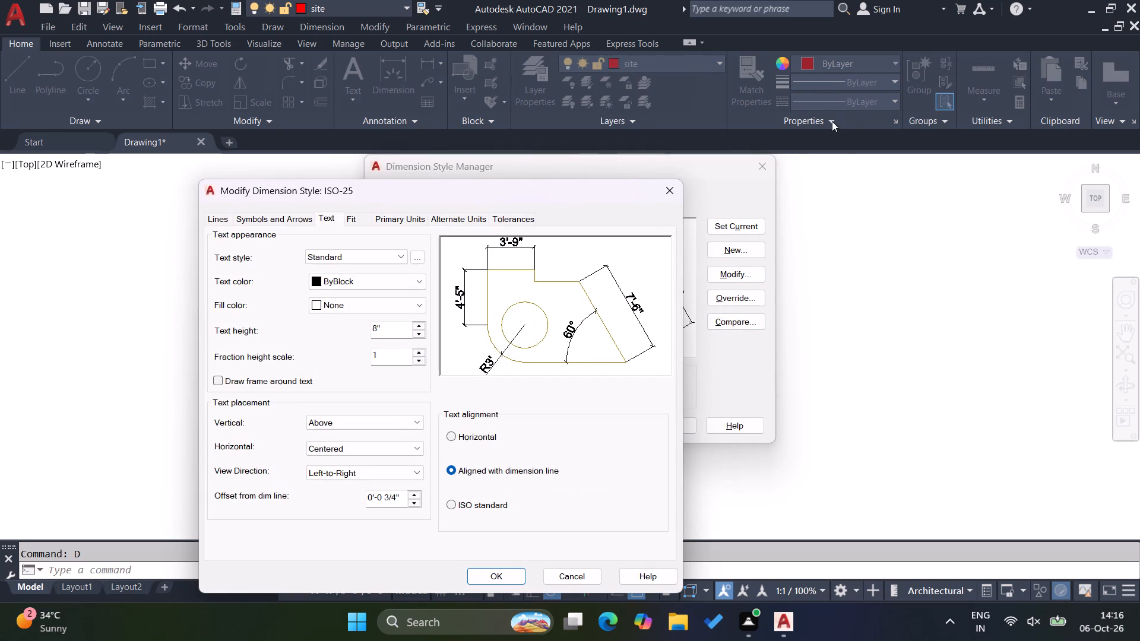
pyautogui.click(674, 190)
pyautogui.click(769, 160)
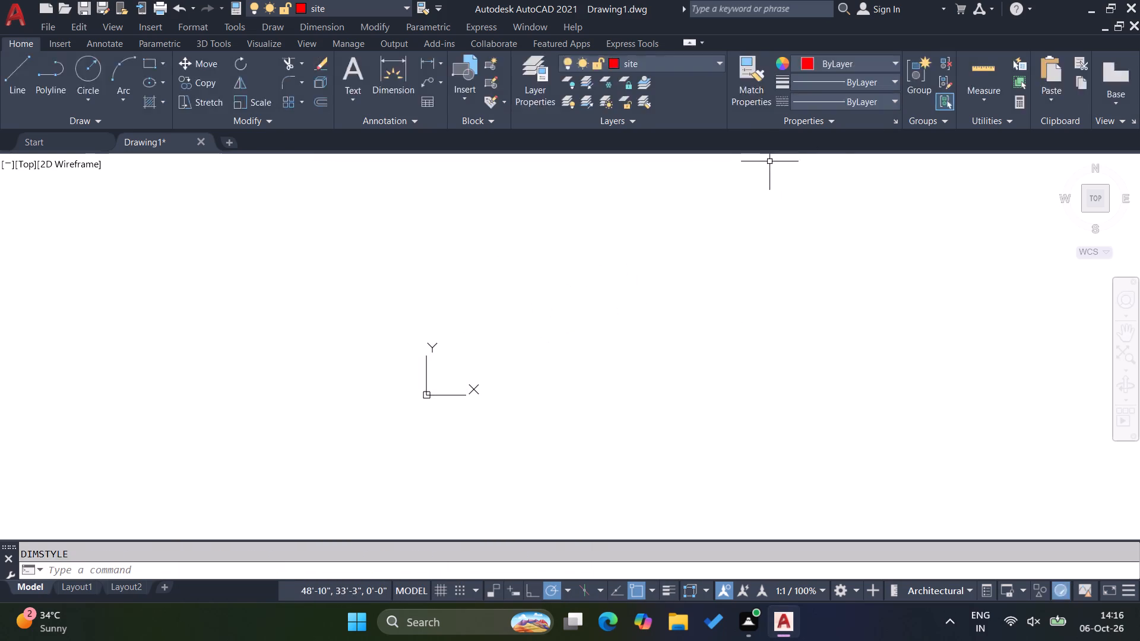
# Set the drawing units to Architectural length with 0'-0" precision and an insertion scale of Inches.
pyautogui.press('u')
pyautogui.press('n')
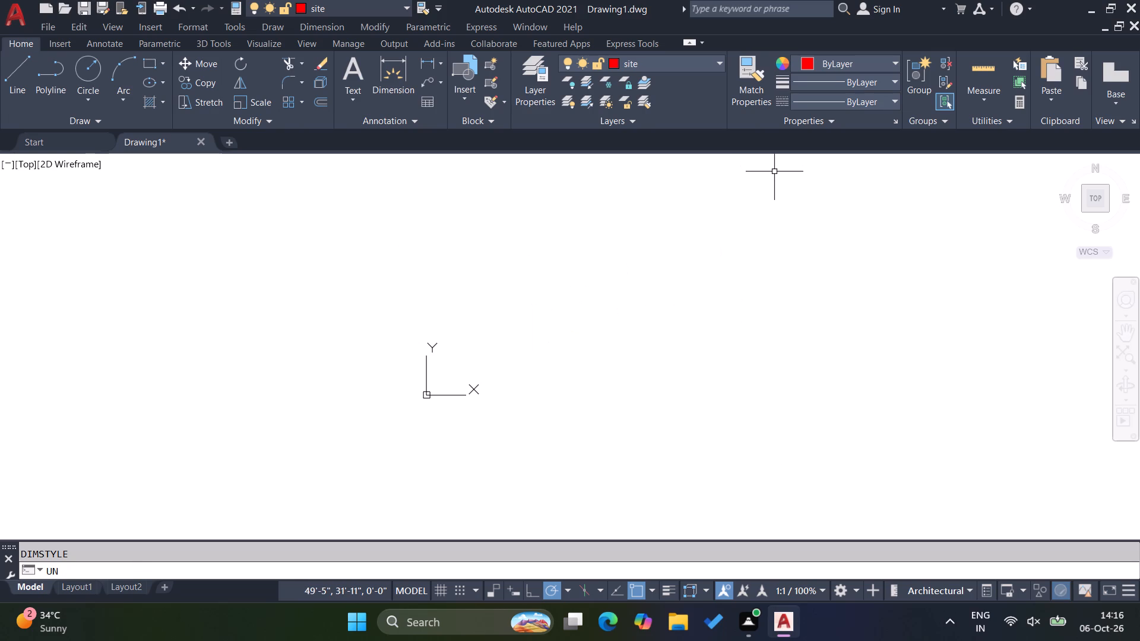
pyautogui.press('Return')
pyautogui.click(567, 218)
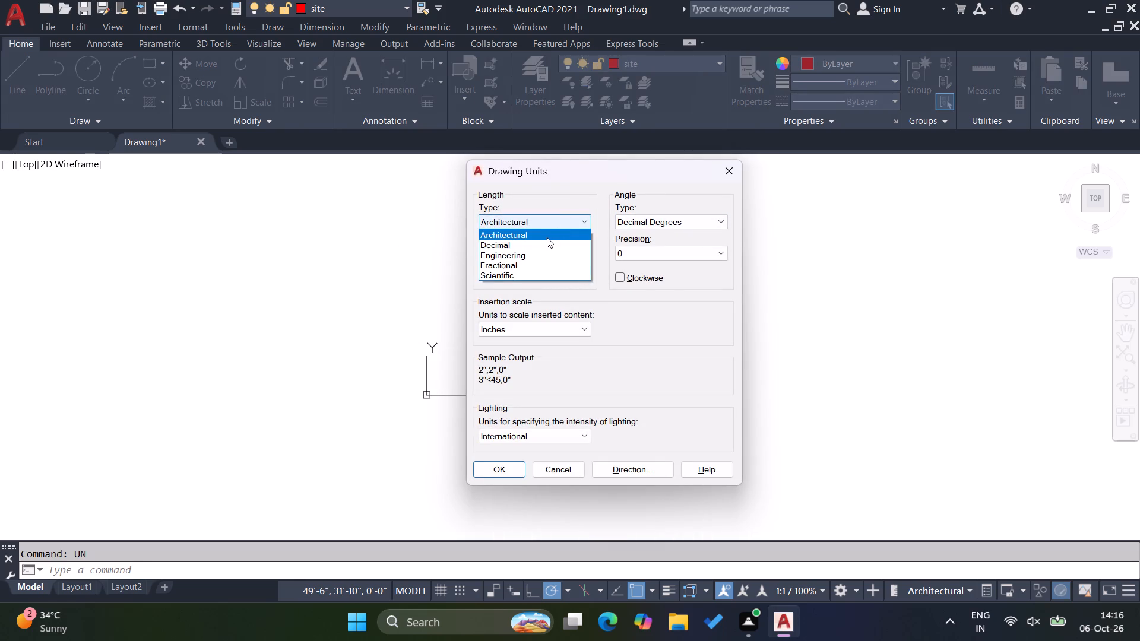
pyautogui.click(545, 237)
pyautogui.click(537, 256)
pyautogui.click(524, 266)
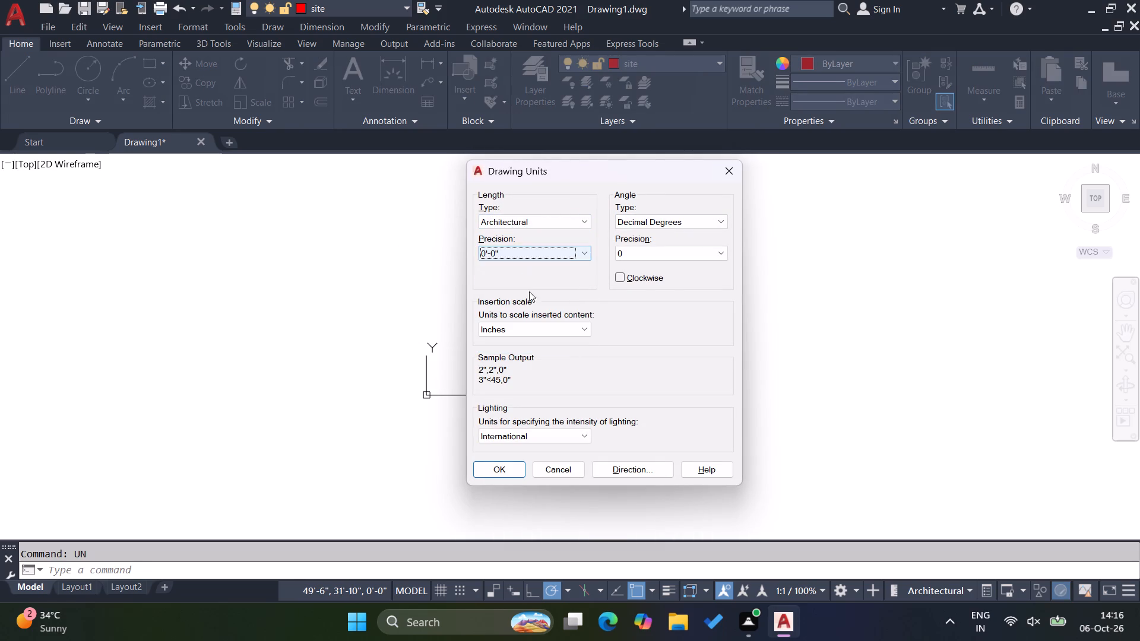
pyautogui.click(530, 332)
pyautogui.click(522, 356)
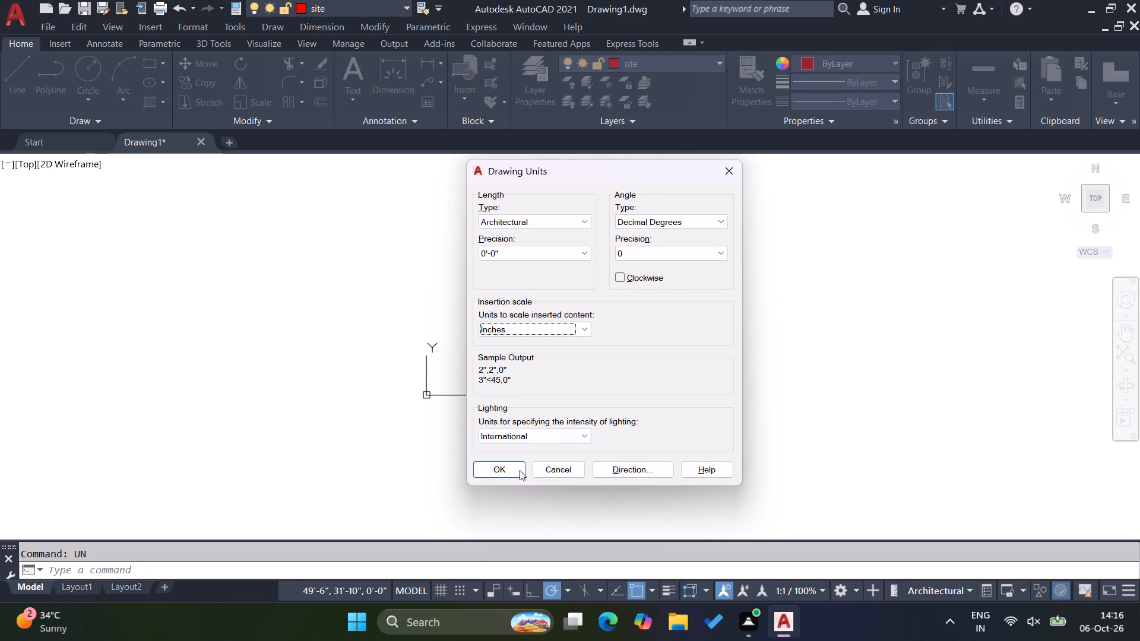
pyautogui.click(495, 473)
# Set the center mark size of the ISO-25 dimension style to 3".
pyautogui.press('d')
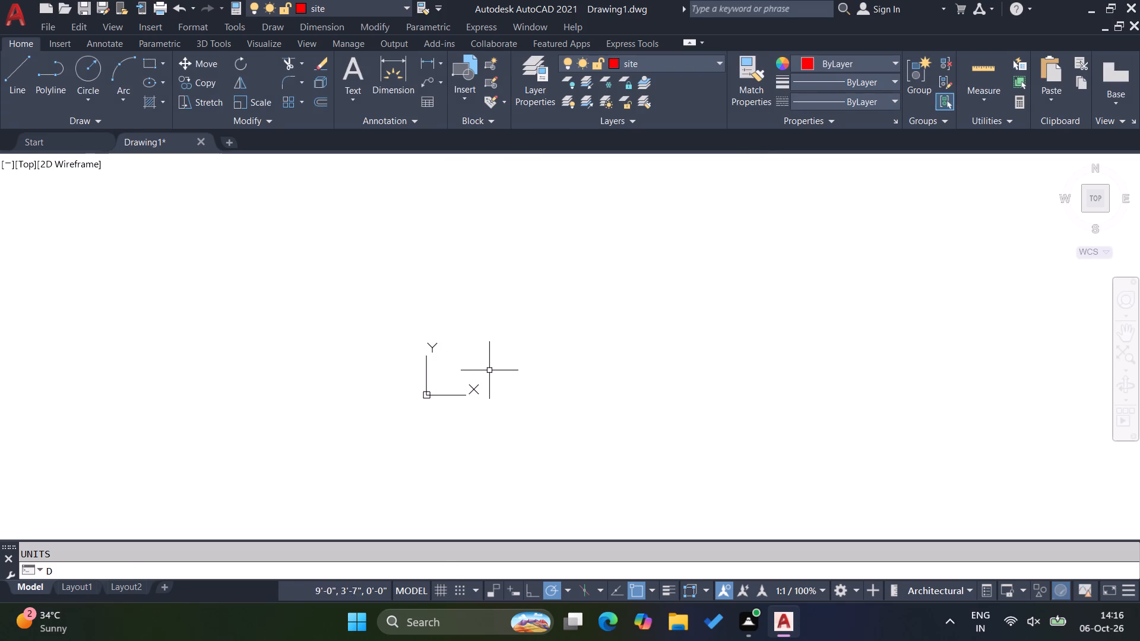
pyautogui.press('Return')
pyautogui.click(740, 271)
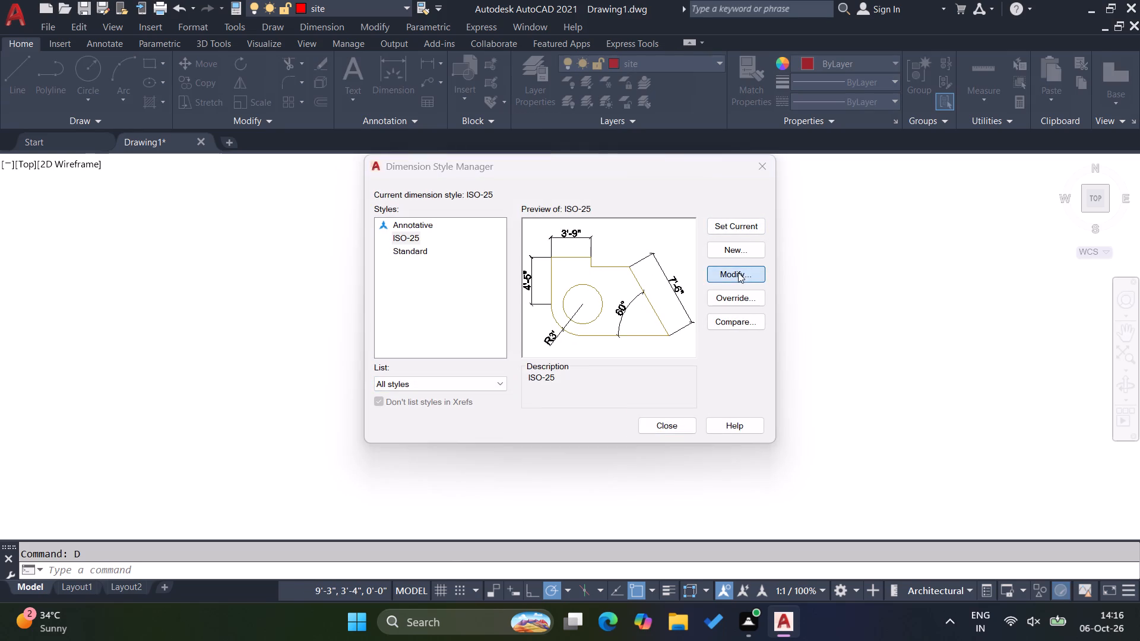
pyautogui.click(257, 219)
pyautogui.click(226, 219)
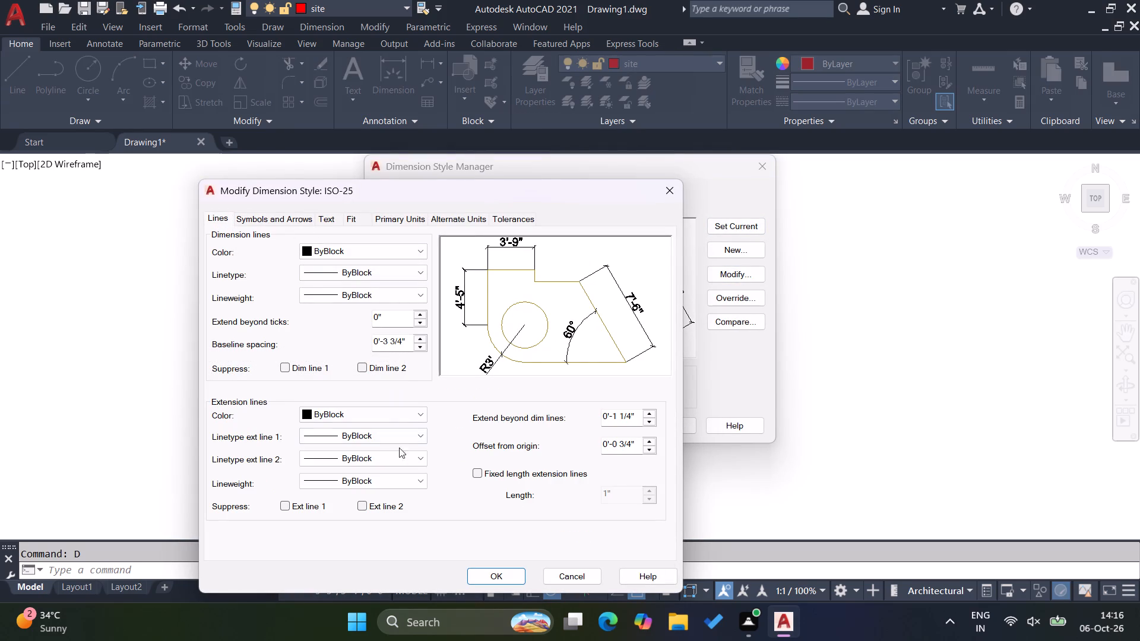
pyautogui.click(355, 255)
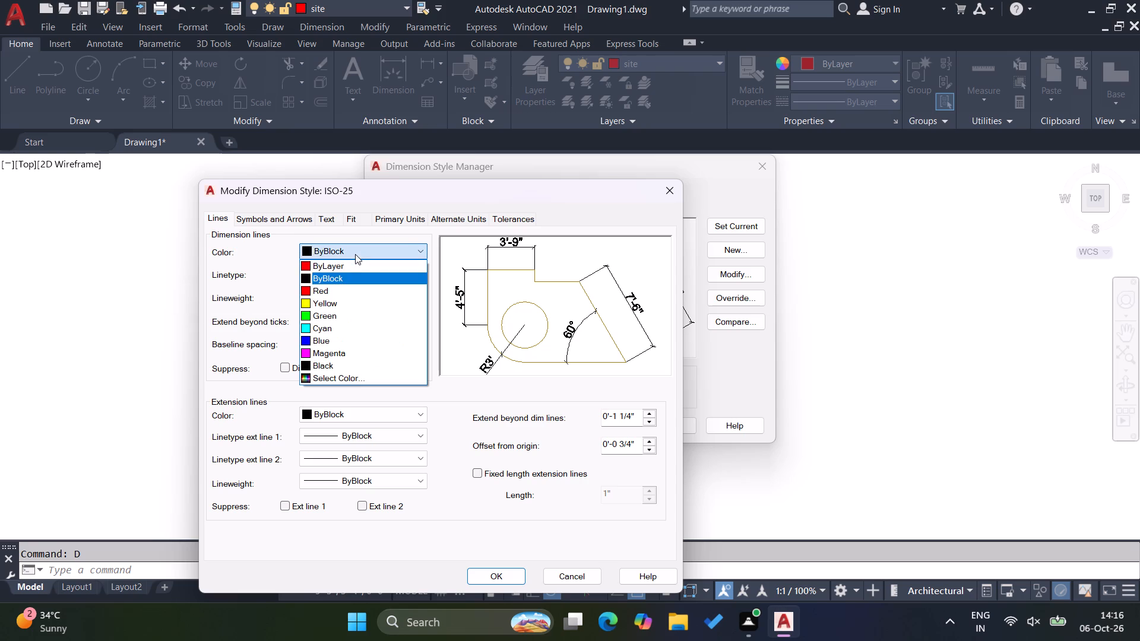
pyautogui.click(355, 254)
pyautogui.click(286, 218)
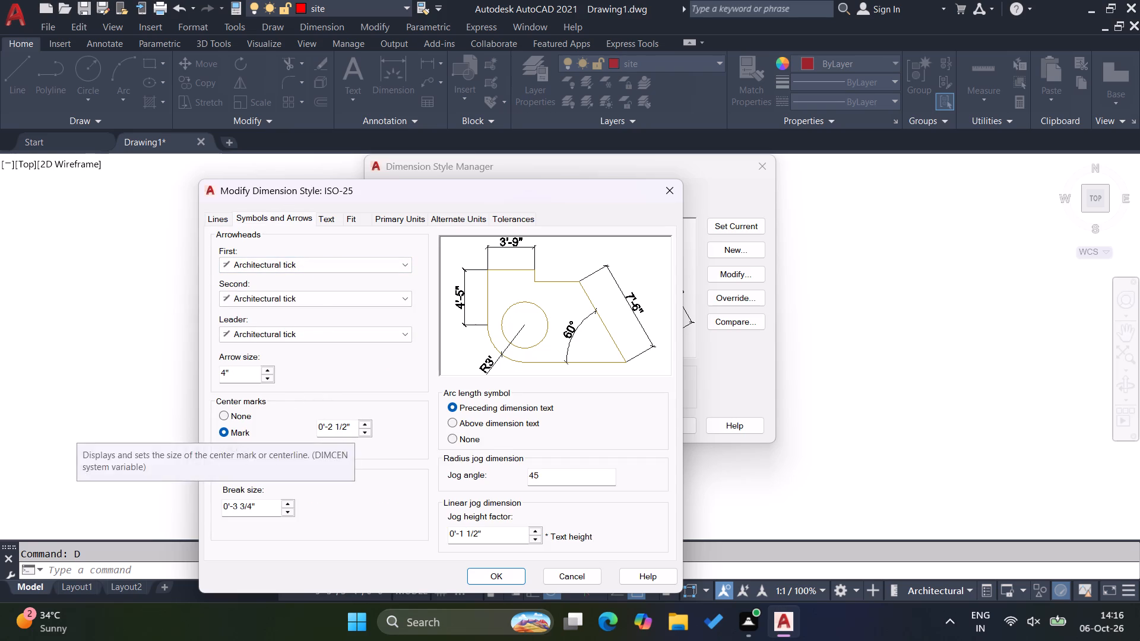
pyautogui.moveTo(351, 430); pyautogui.dragTo(301, 419)
pyautogui.press('3')
pyautogui.press('Return')
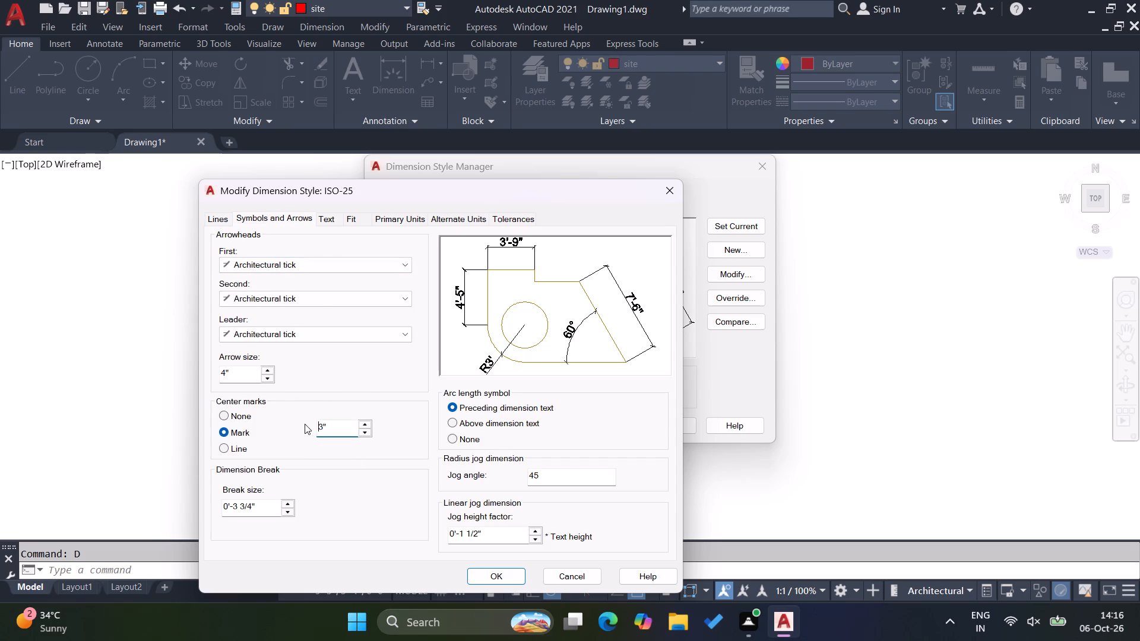
# Check the ISO-25 text settings, accept the style modifications and set ISO-25 as the current dimension style.
pyautogui.click(350, 221)
pyautogui.click(341, 218)
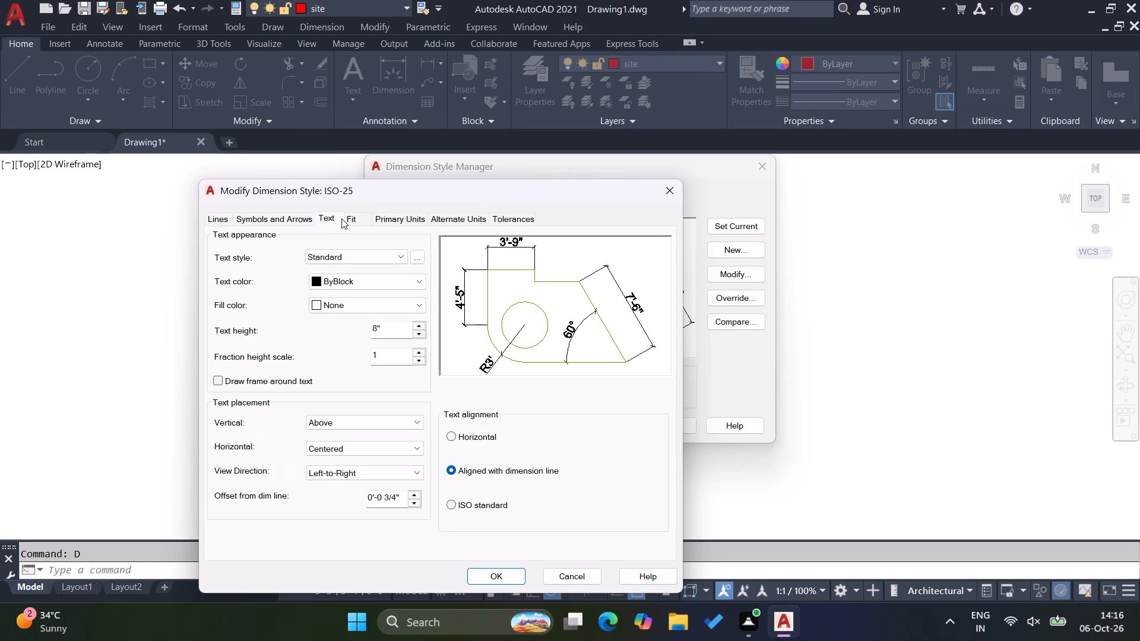
pyautogui.click(353, 255)
pyautogui.click(353, 255)
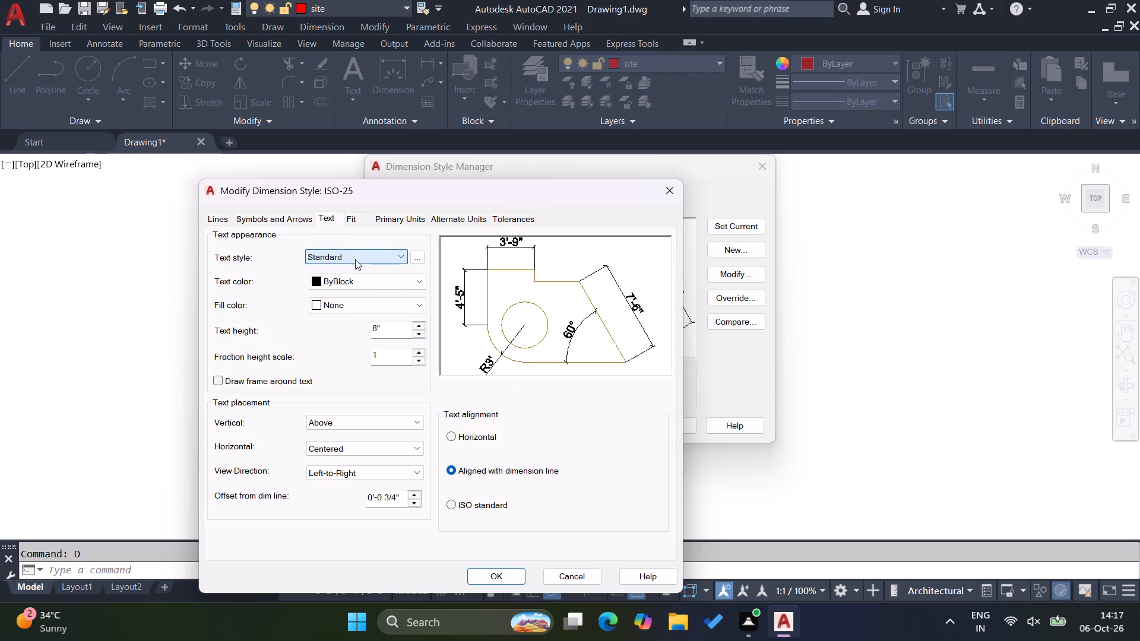
pyautogui.click(509, 580)
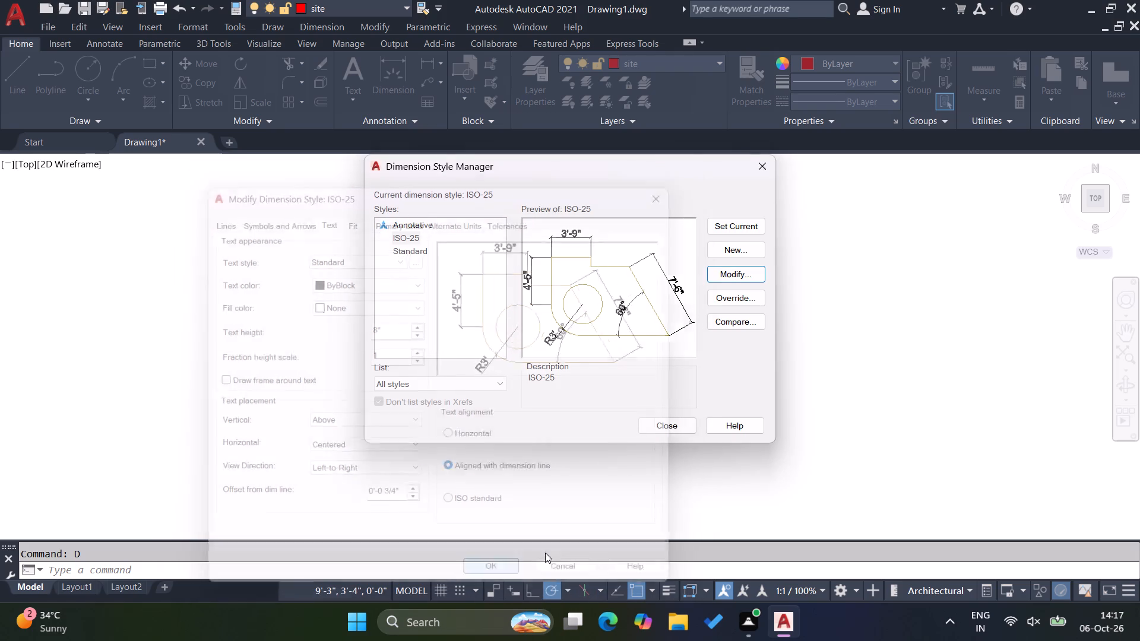
pyautogui.click(726, 229)
pyautogui.click(662, 430)
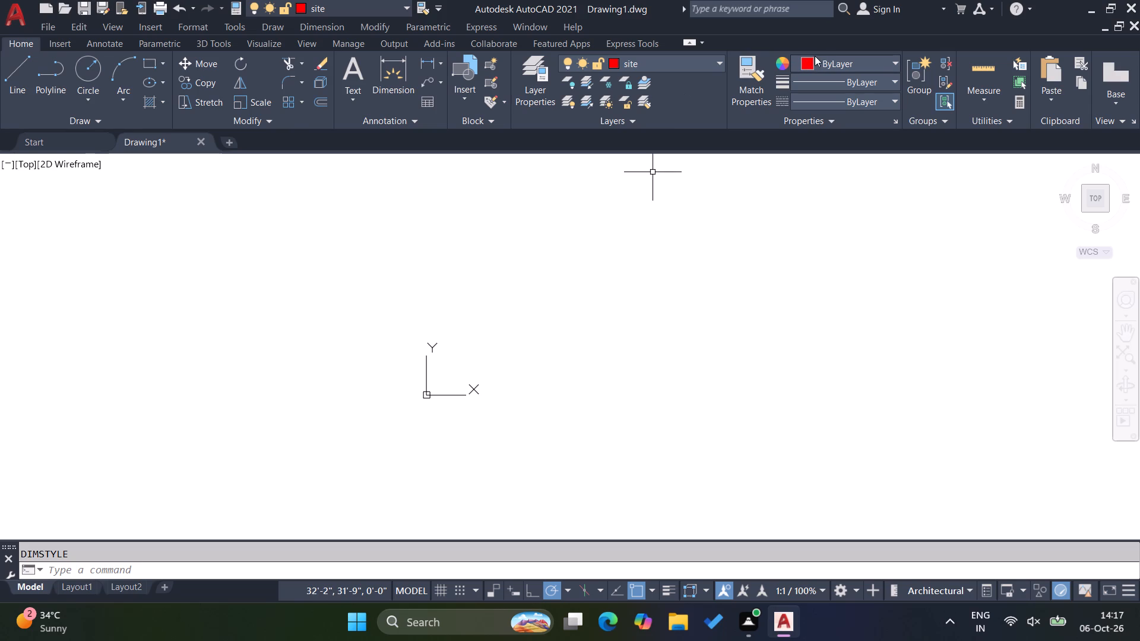
# Turn on lineweight display in the lineweight settings.
pyautogui.write('LW')
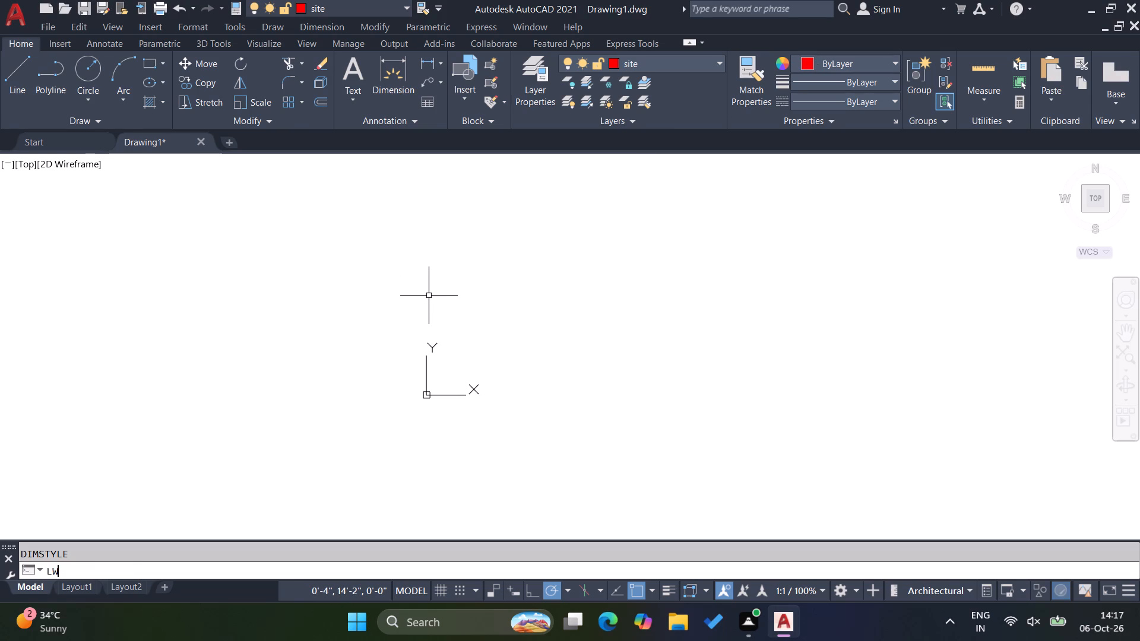
pyautogui.press('Return')
pyautogui.click(600, 297)
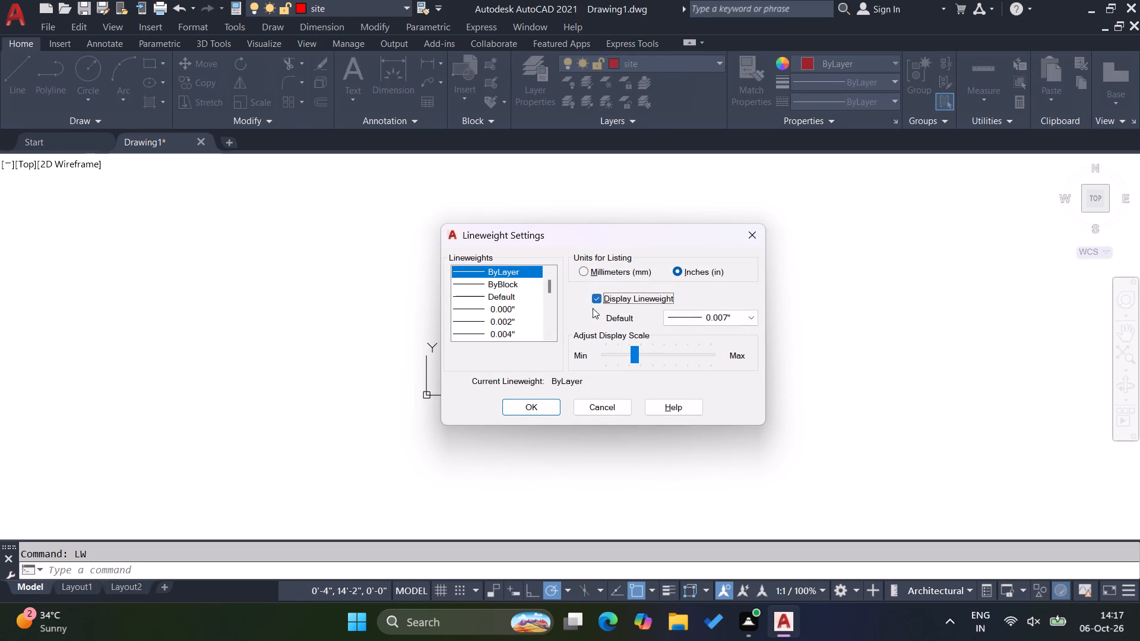
pyautogui.click(546, 414)
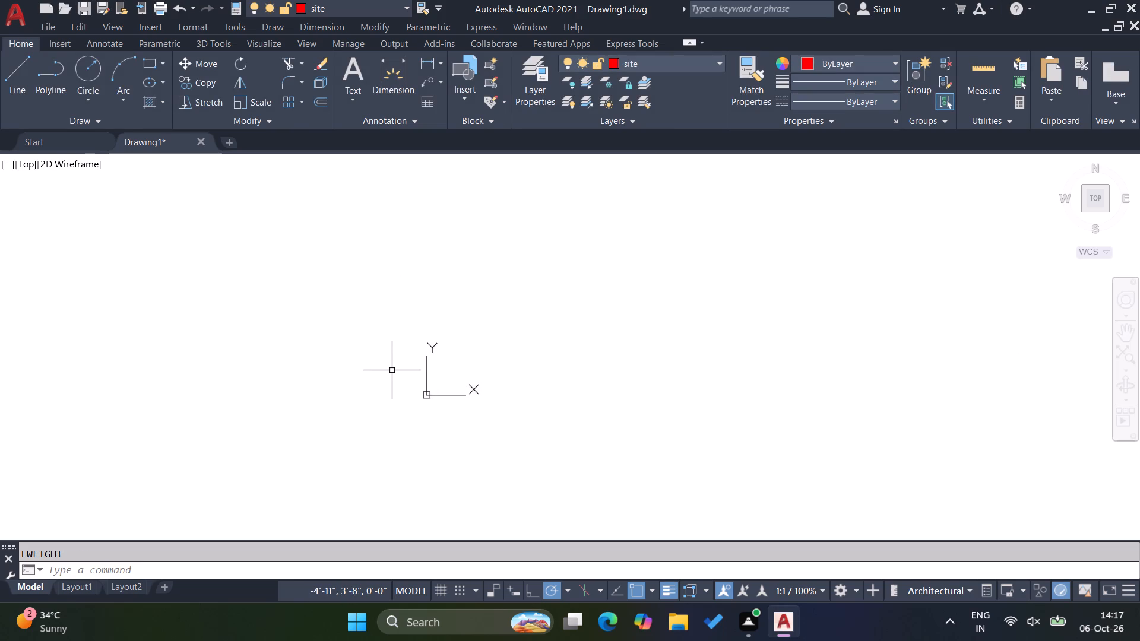
pyautogui.moveTo(604, 424); pyautogui.dragTo(598, 415)
pyautogui.click(360, 224)
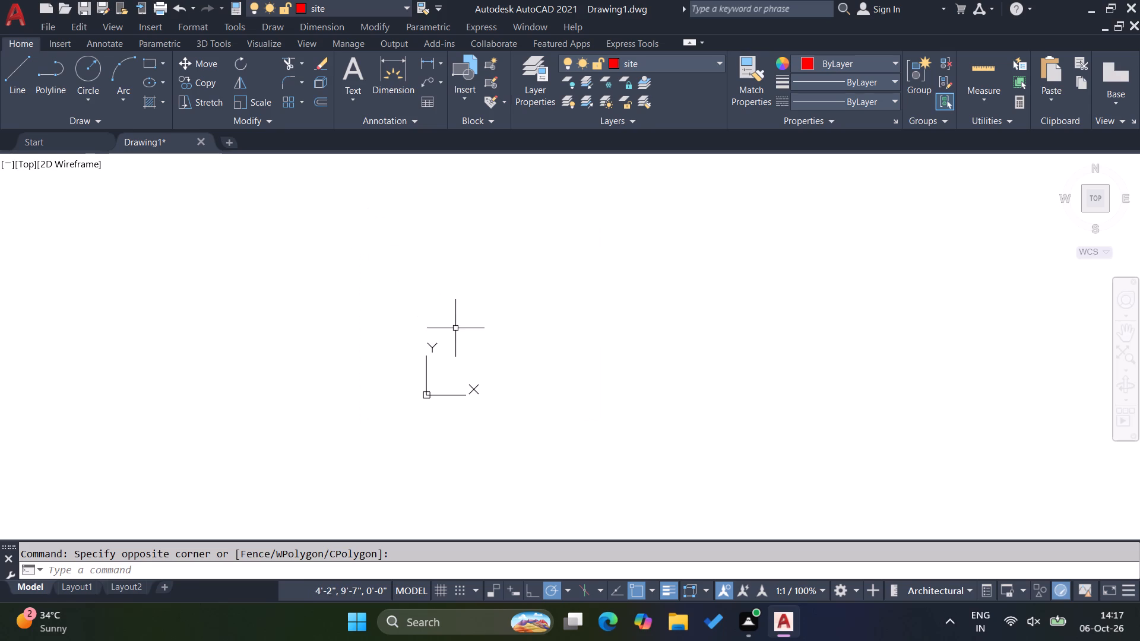
# Draw the closed rectangular site outline with lines, 29' wide and 60' high, just up and right of the origin.
pyautogui.press('l')
pyautogui.press('Return')
pyautogui.click(452, 369)
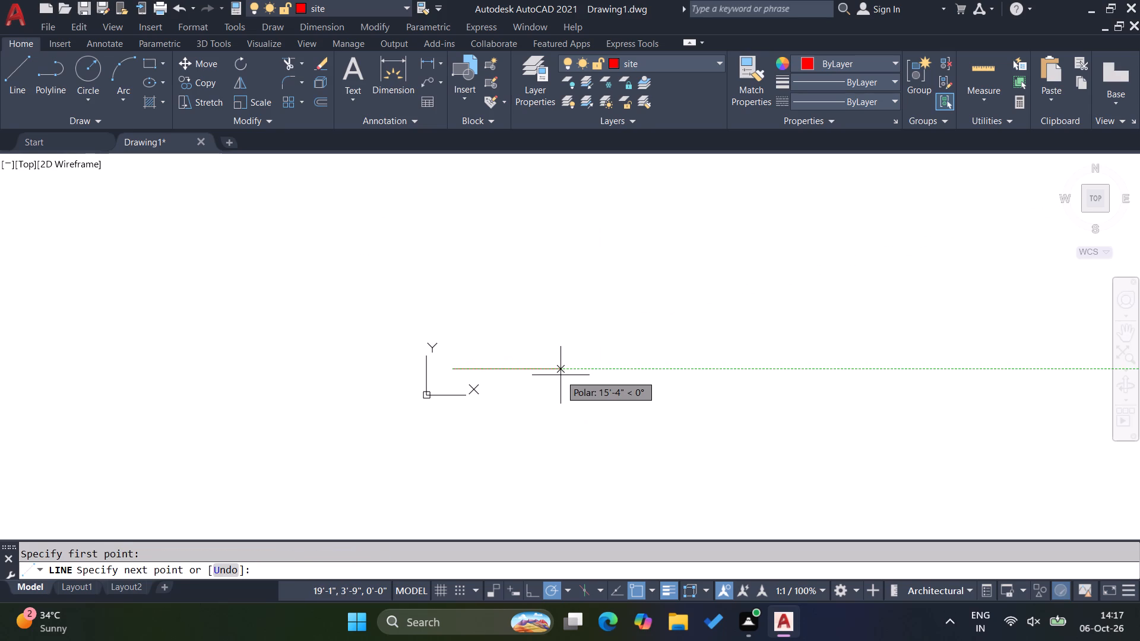
pyautogui.write("29'")
pyautogui.press('Return')
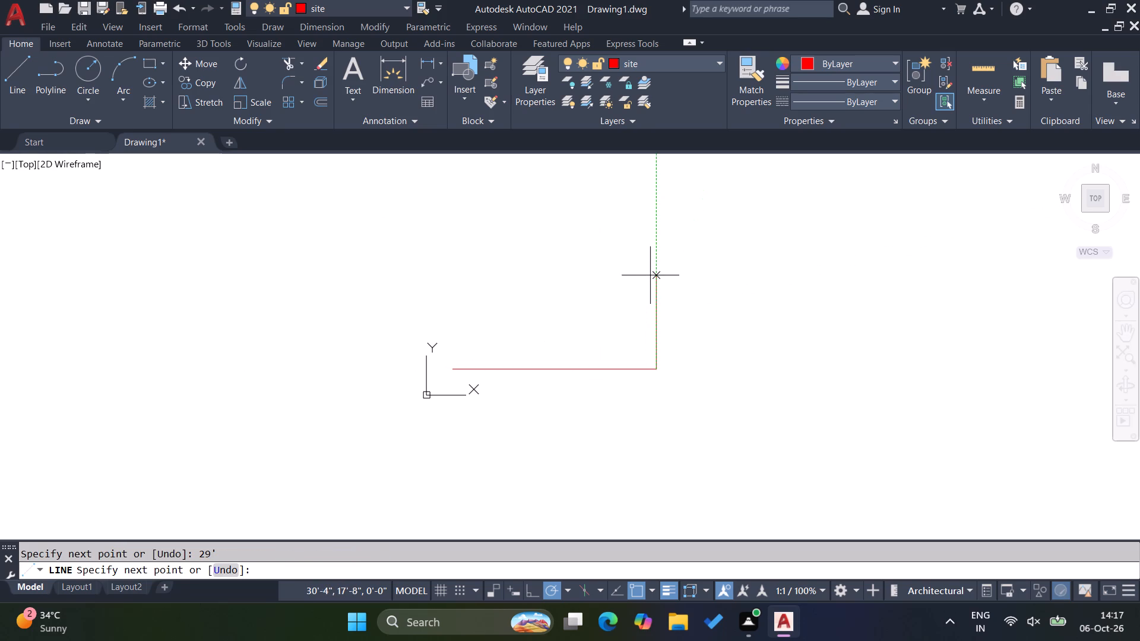
pyautogui.write("60'")
pyautogui.press('Return')
pyautogui.scroll(-3, 658, 399)
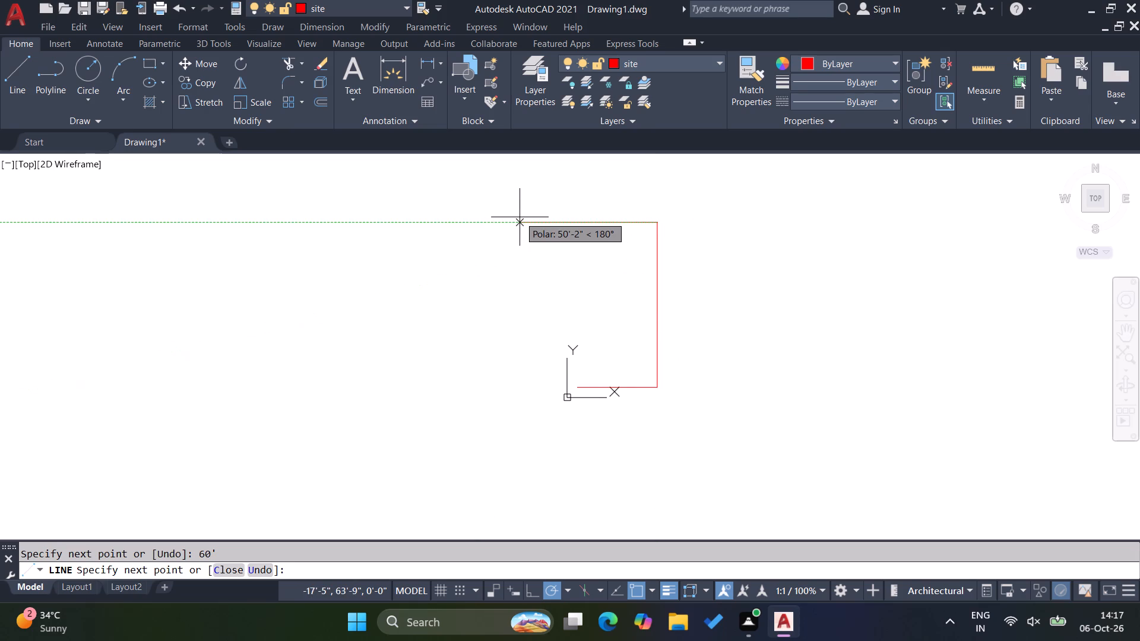
pyautogui.write("29'")
pyautogui.press('Return')
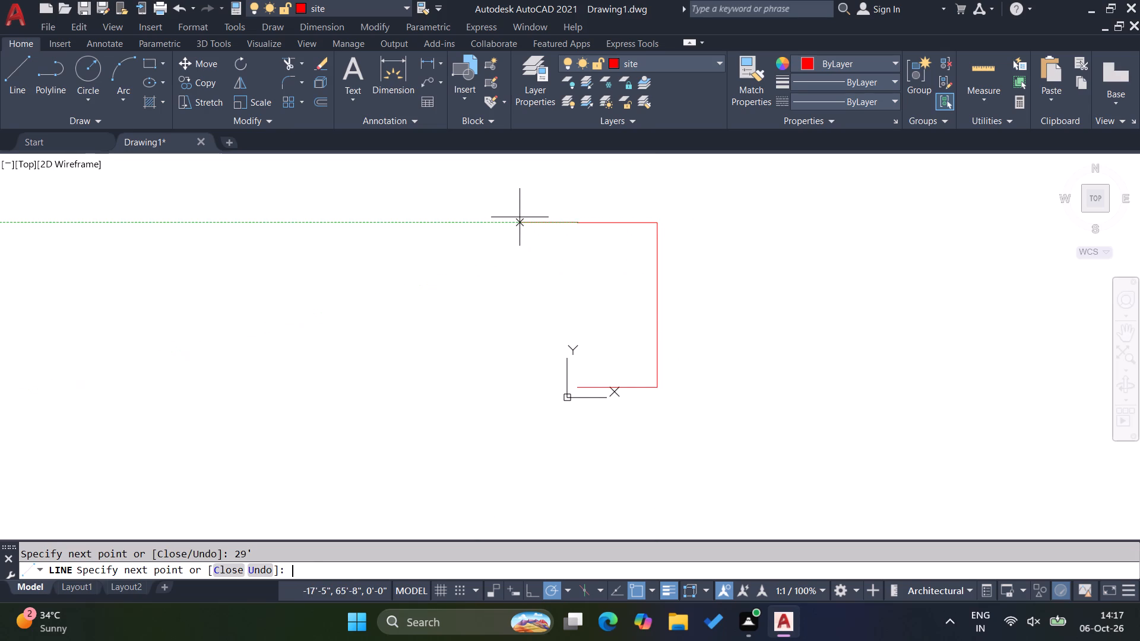
pyautogui.click(573, 383)
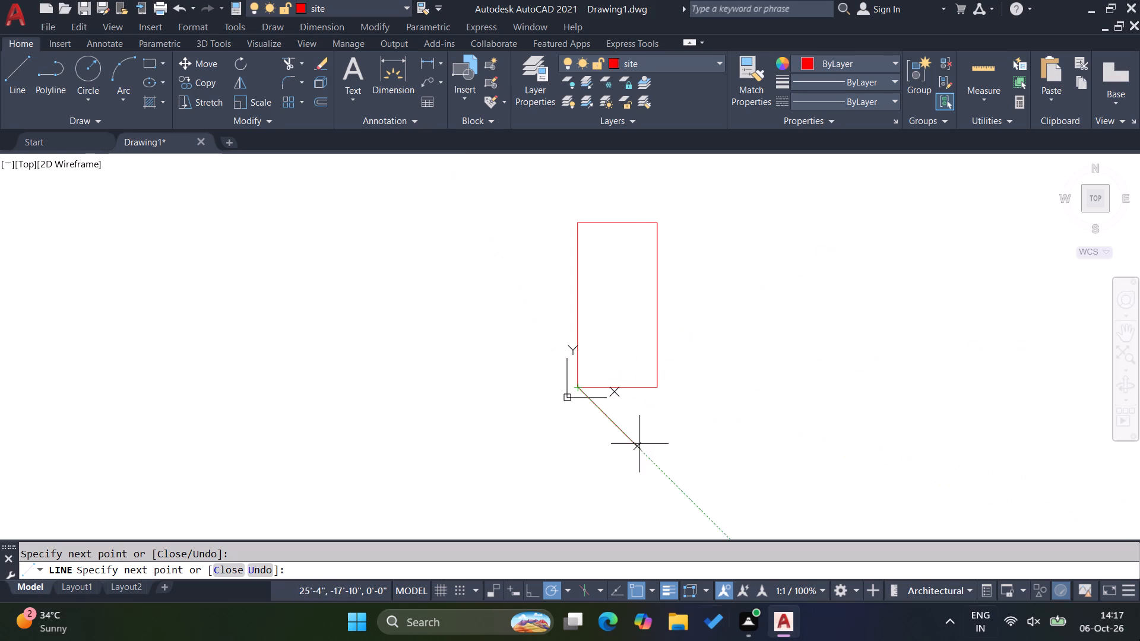
pyautogui.press('Escape')
pyautogui.press('Escape')
pyautogui.press('Escape')
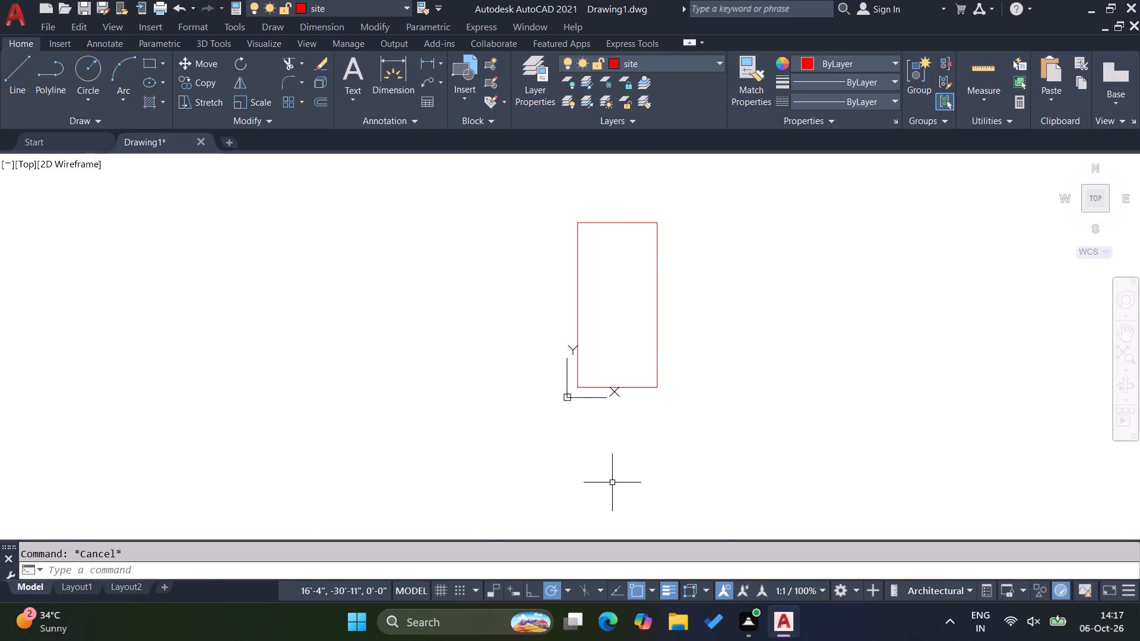
pyautogui.press('Escape')
pyautogui.press('Escape')
# Change the linetype of all four site outline lines to ACAD_ISO10W100, leaving their lineweight at ByLayer.
pyautogui.scroll(2, 612, 301)
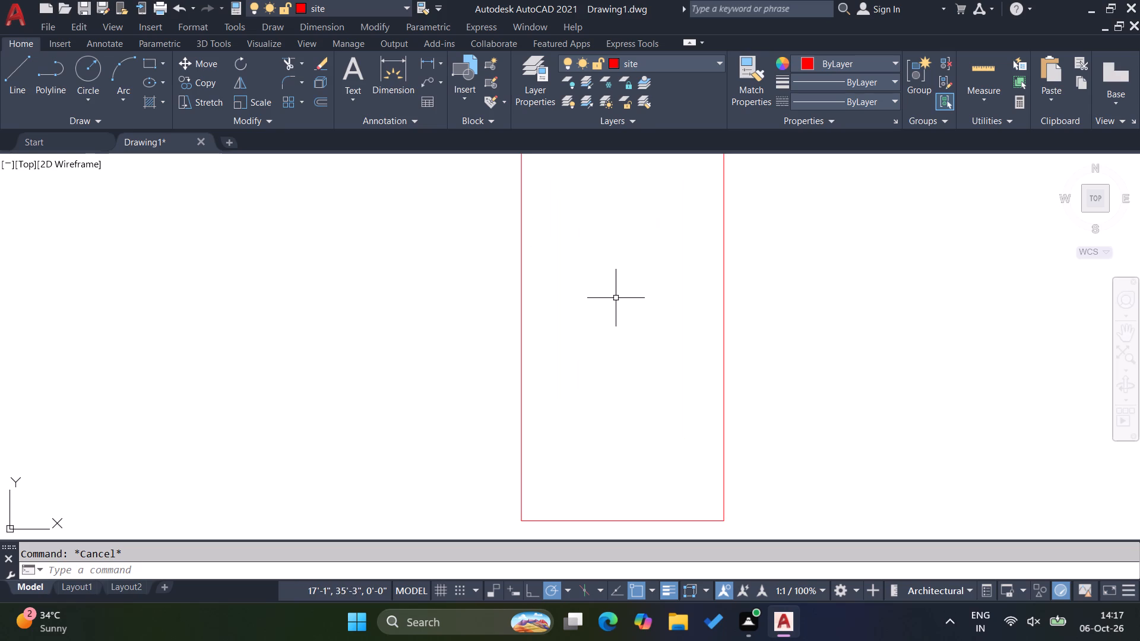
pyautogui.press('Escape')
pyautogui.press('Escape')
pyautogui.press('Escape')
pyautogui.scroll(-2, 601, 314)
pyautogui.scroll(2, 574, 233)
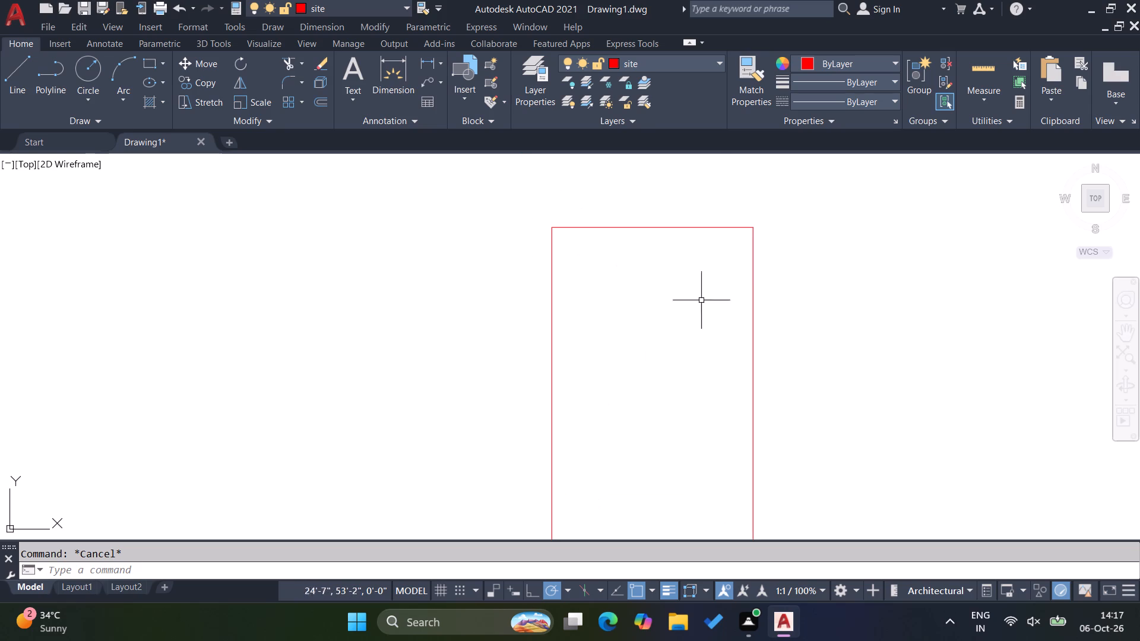
pyautogui.click(789, 288)
pyautogui.click(554, 188)
pyautogui.scroll(-2, 695, 275)
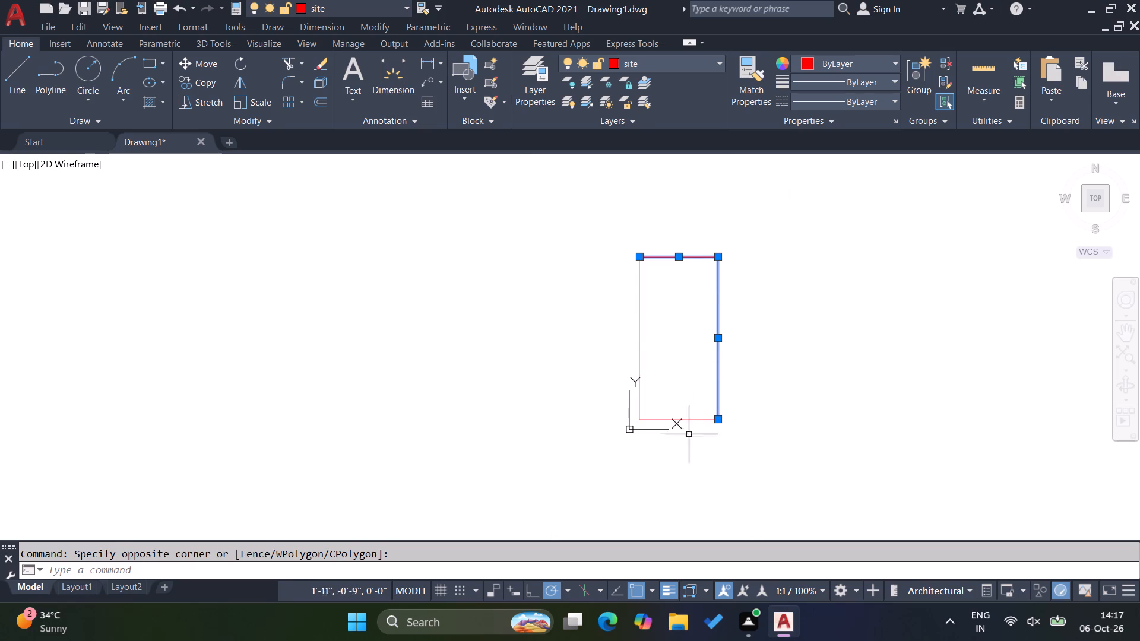
pyautogui.moveTo(686, 441); pyautogui.dragTo(680, 433)
pyautogui.click(600, 343)
pyautogui.click(838, 81)
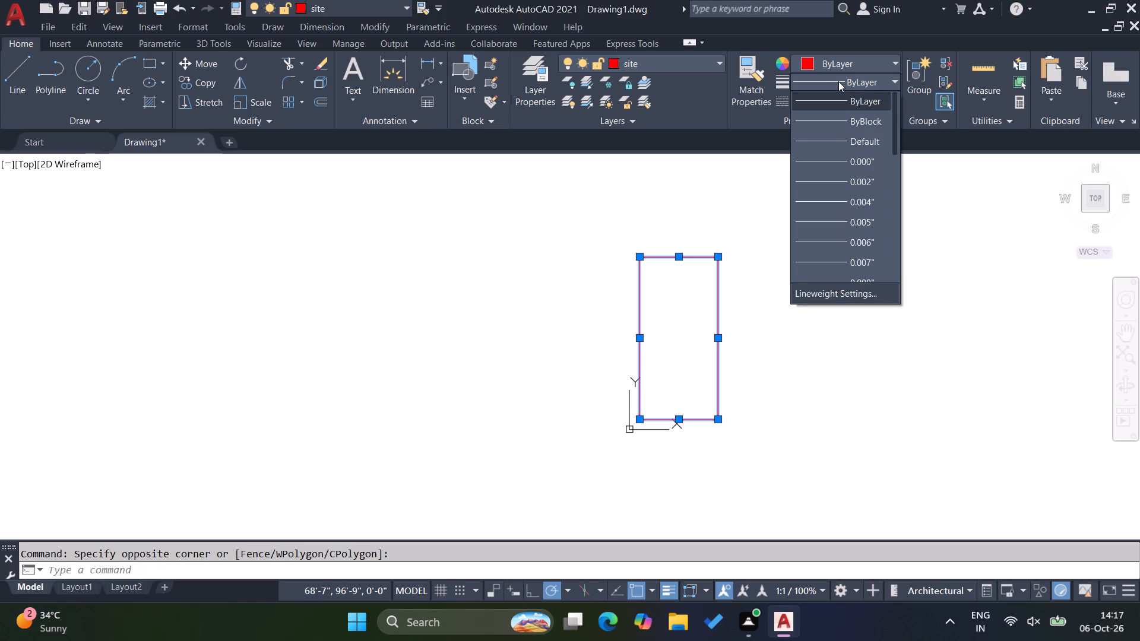
pyautogui.scroll(-4, 843, 101)
pyautogui.scroll(-3, 863, 188)
pyautogui.scroll(2, 860, 182)
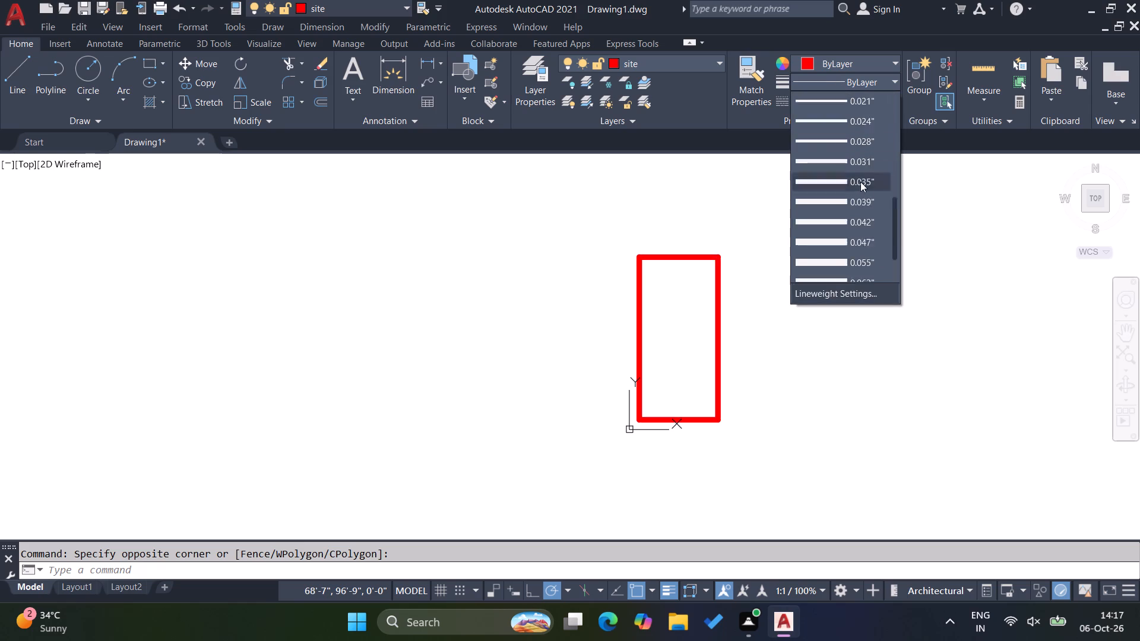
pyautogui.scroll(3, 860, 182)
pyautogui.scroll(3, 836, 119)
pyautogui.click(833, 81)
pyautogui.click(833, 97)
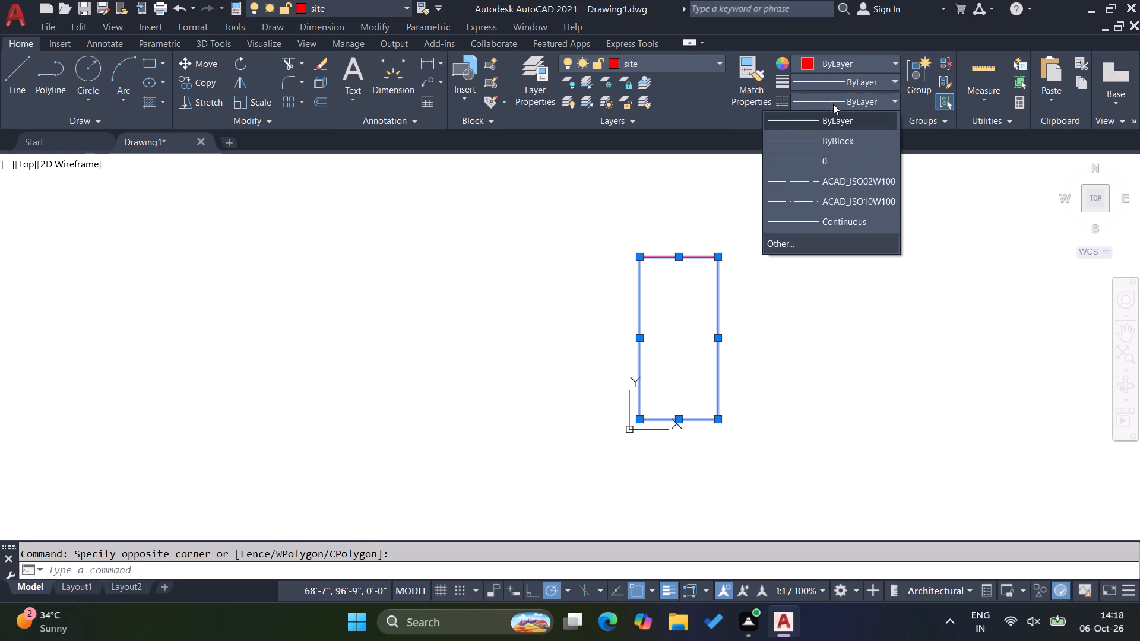
pyautogui.click(828, 205)
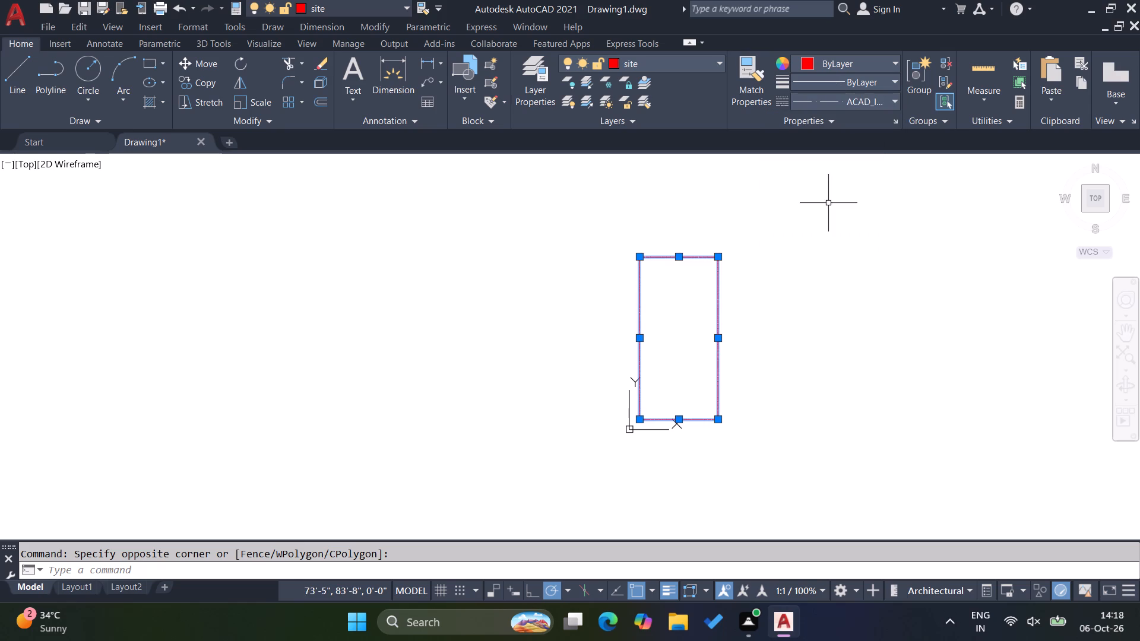
pyautogui.press('Escape')
pyautogui.press('Escape')
pyautogui.press('Escape')
# Choose site as the current layer.
pyautogui.click(654, 66)
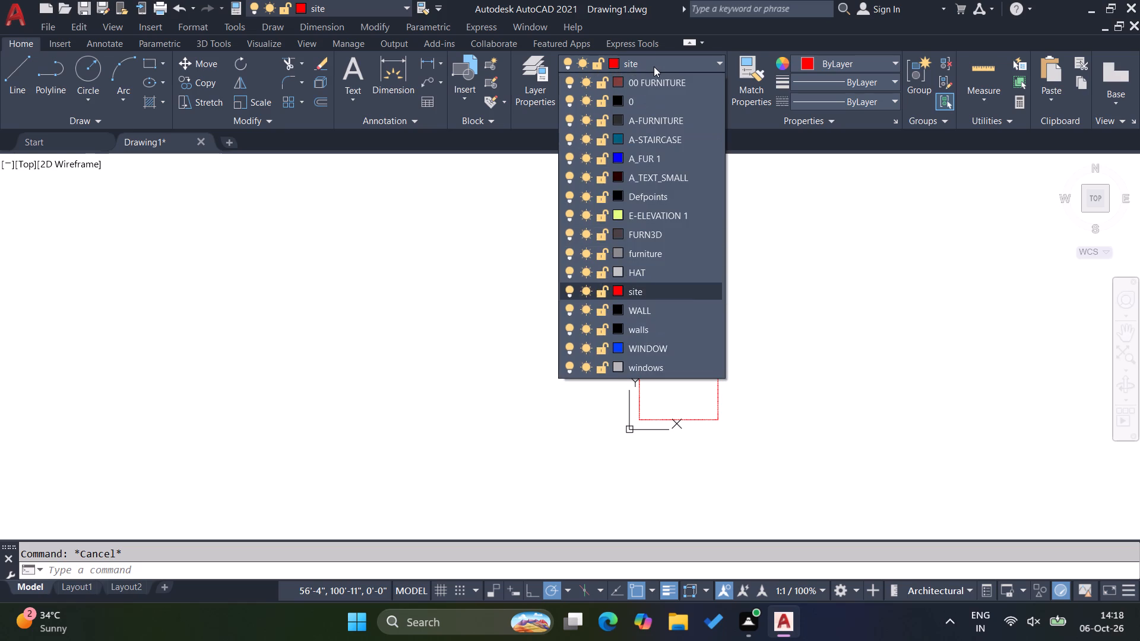
pyautogui.click(647, 289)
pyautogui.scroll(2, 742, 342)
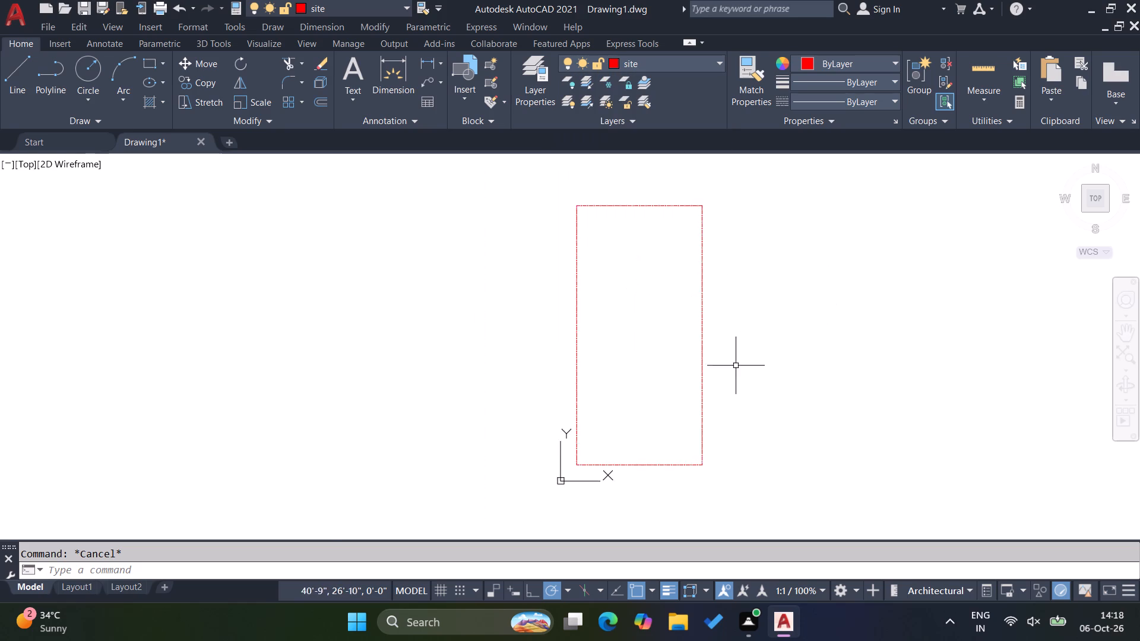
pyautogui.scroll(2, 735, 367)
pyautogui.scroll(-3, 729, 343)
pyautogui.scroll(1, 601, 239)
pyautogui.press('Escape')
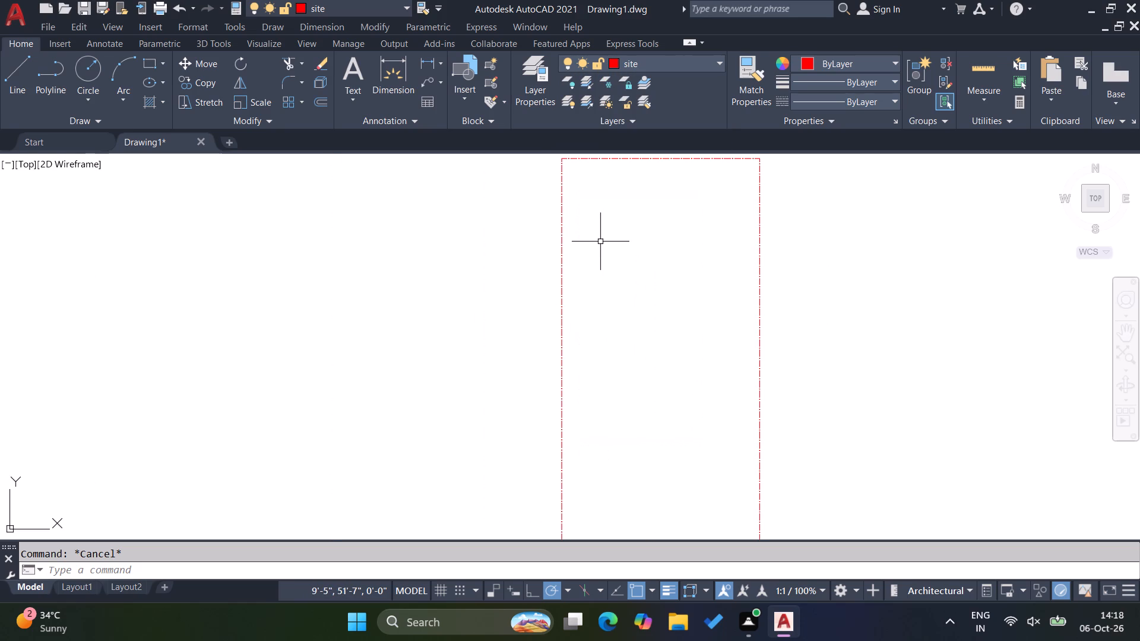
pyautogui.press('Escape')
# Offset the top, left and right site outline lines 2' inward.
pyautogui.scroll(-2, 610, 321)
pyautogui.scroll(2, 603, 245)
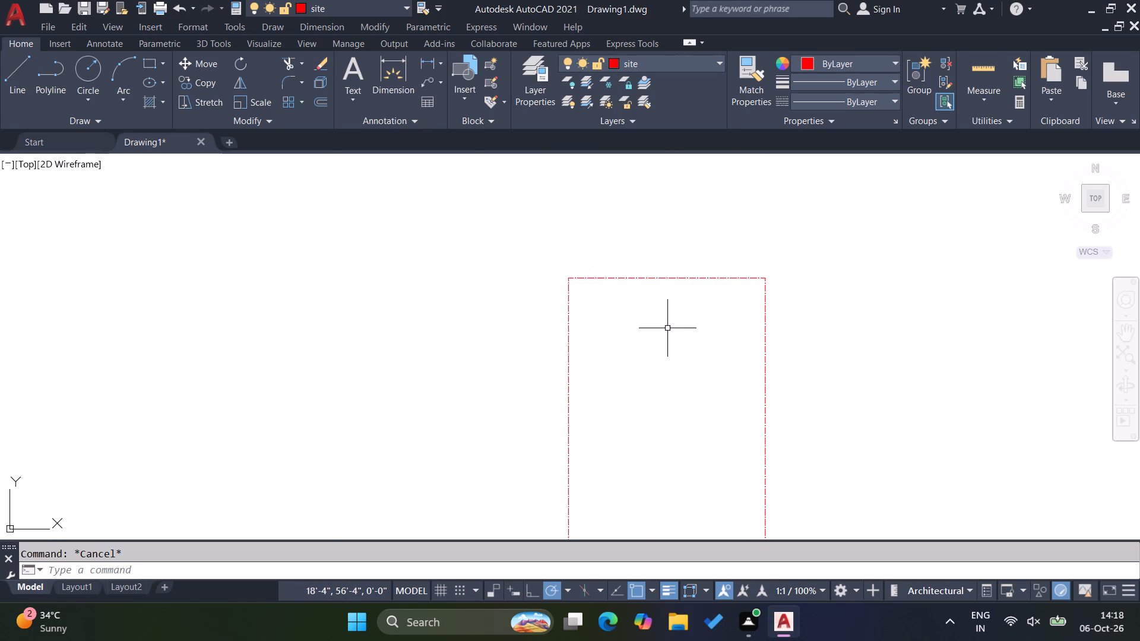
pyautogui.press('o')
pyautogui.press('Return')
pyautogui.press('2')
pyautogui.press("'")
pyautogui.press('Return')
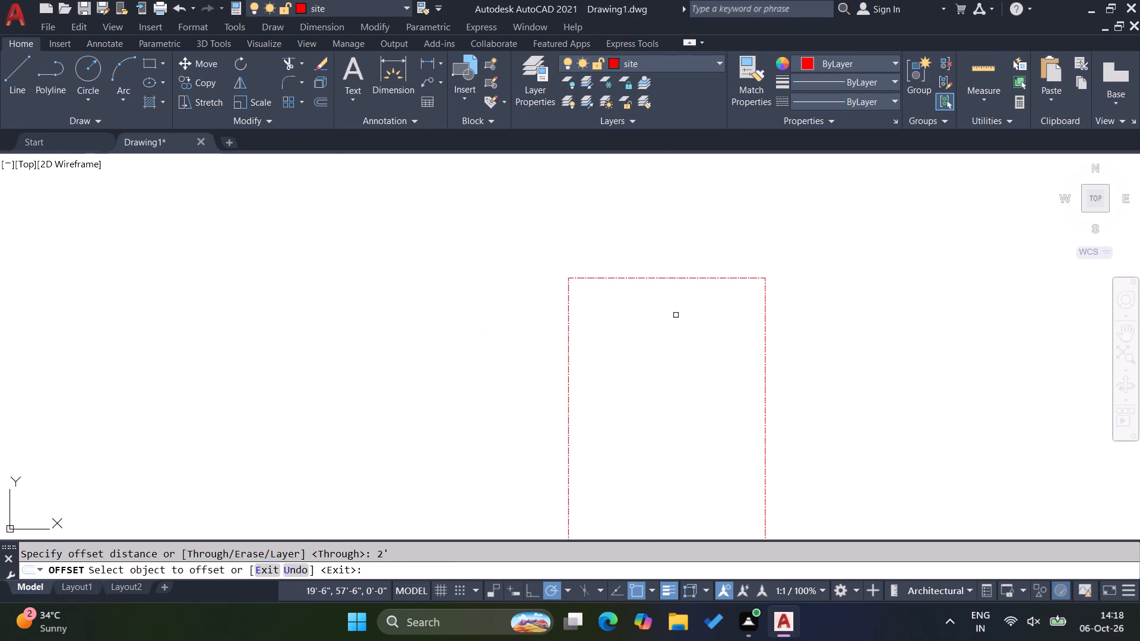
pyautogui.click(666, 282)
pyautogui.click(664, 277)
pyautogui.click(676, 326)
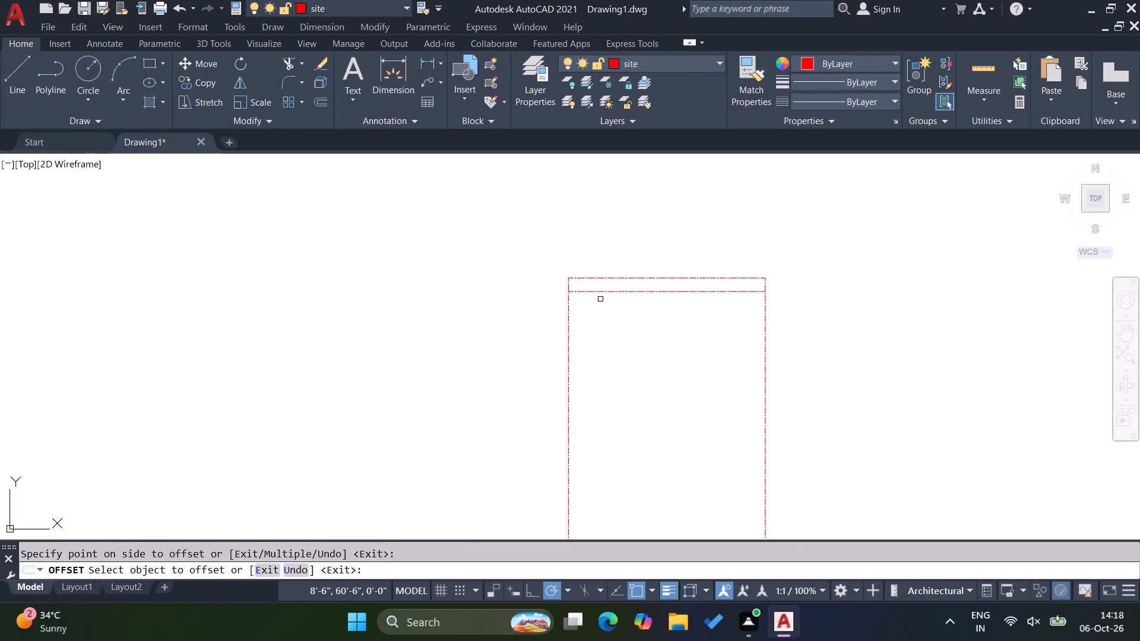
pyautogui.click(566, 300)
pyautogui.click(616, 313)
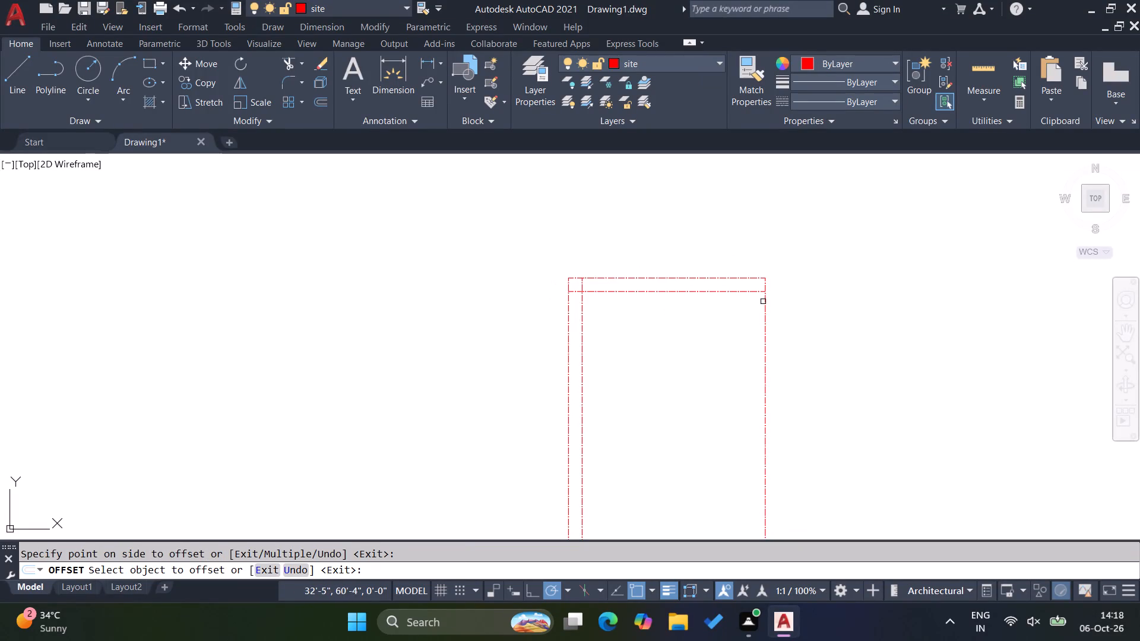
pyautogui.click(766, 304)
pyautogui.click(687, 299)
pyautogui.press('Escape')
pyautogui.press('Escape')
pyautogui.press('Escape')
pyautogui.press('Escape')
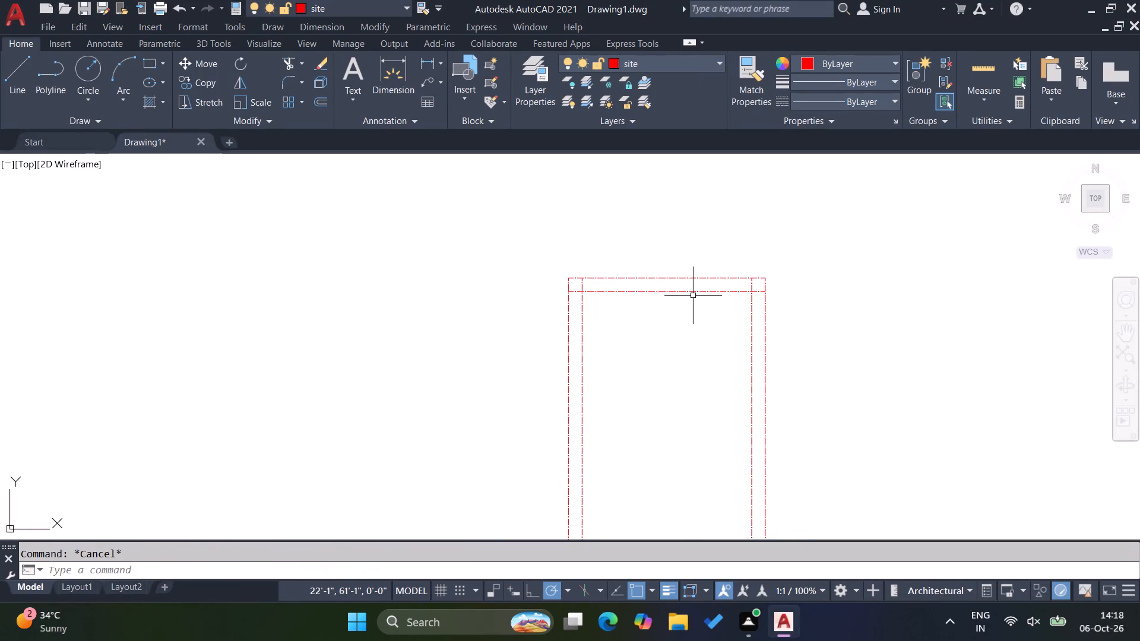
# Move the three inner offset lines to the WALL layer.
pyautogui.scroll(1, 693, 296)
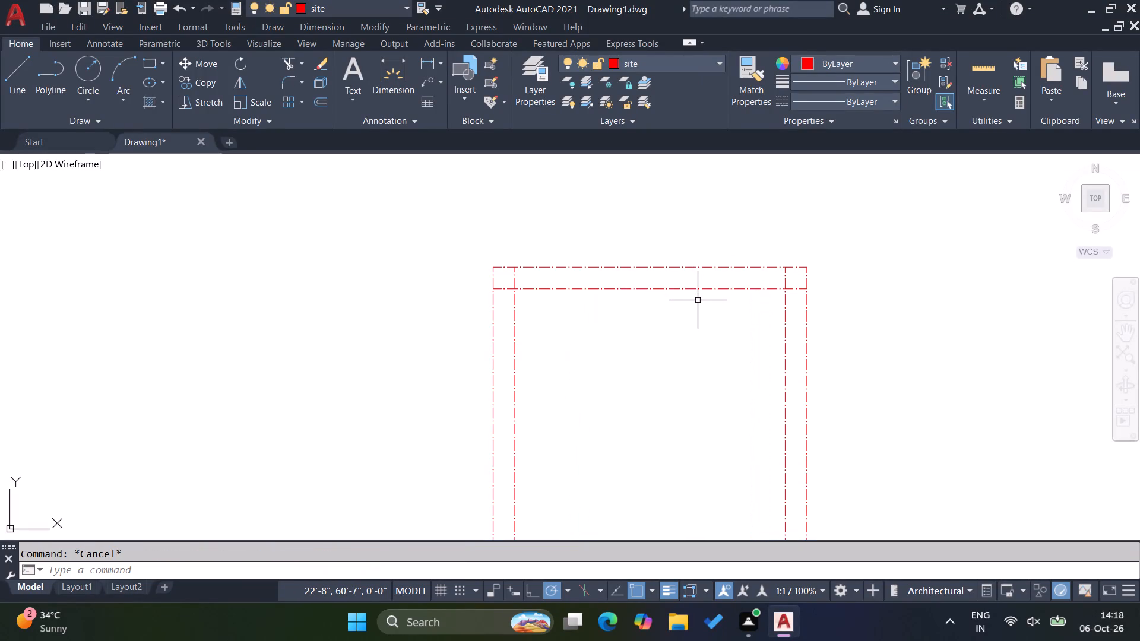
pyautogui.moveTo(795, 330); pyautogui.dragTo(779, 323)
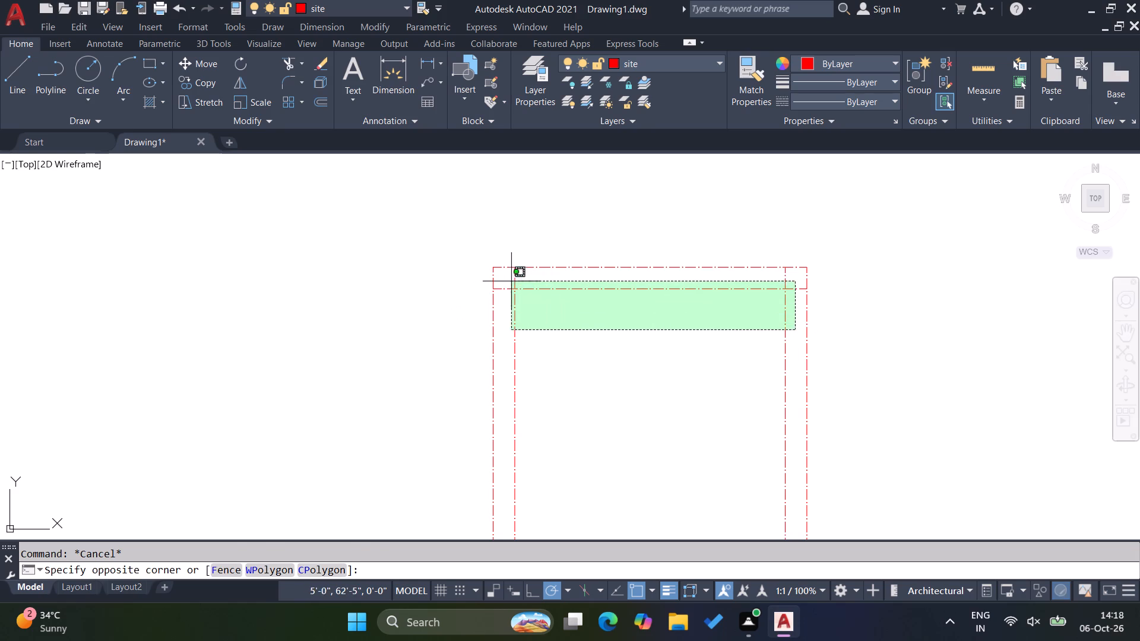
pyautogui.click(517, 280)
pyautogui.click(526, 300)
pyautogui.click(510, 283)
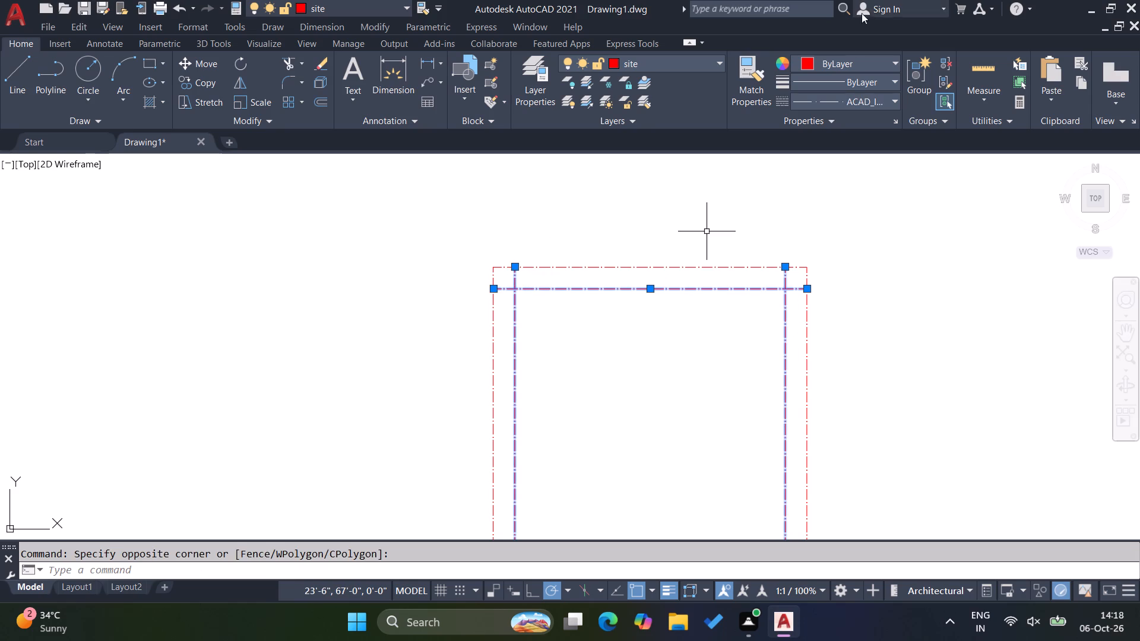
pyautogui.click(691, 69)
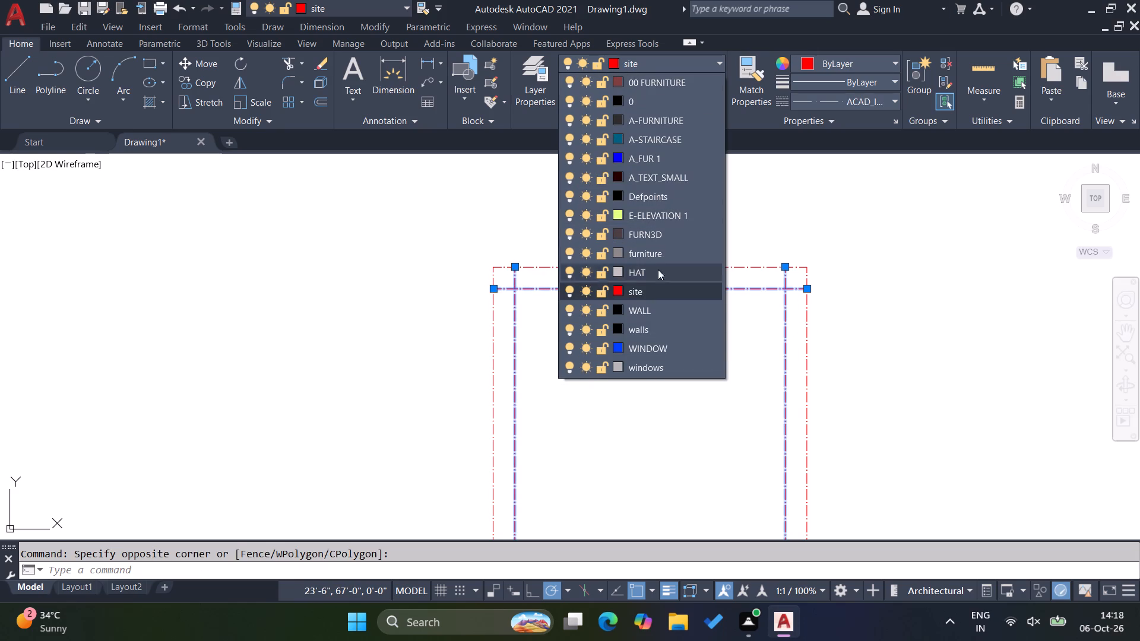
pyautogui.click(664, 307)
pyautogui.press('Escape')
pyautogui.press('Escape')
pyautogui.press('Escape')
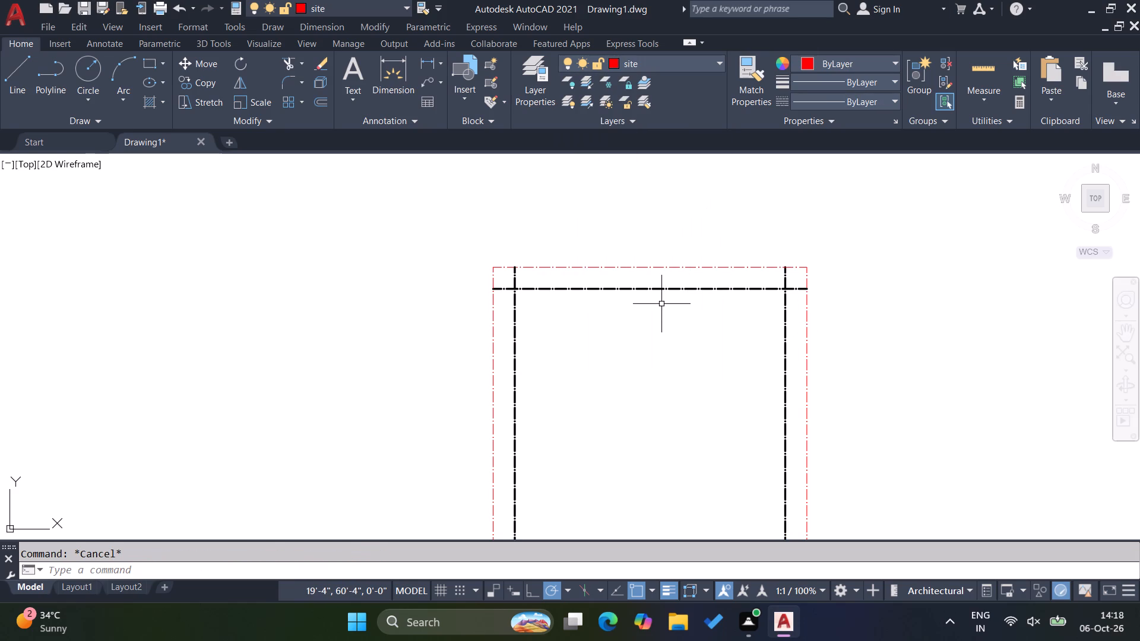
# Trim the ends of the three WALL lines that overrun their two upper corners.
pyautogui.write('TR')
pyautogui.press('Return')
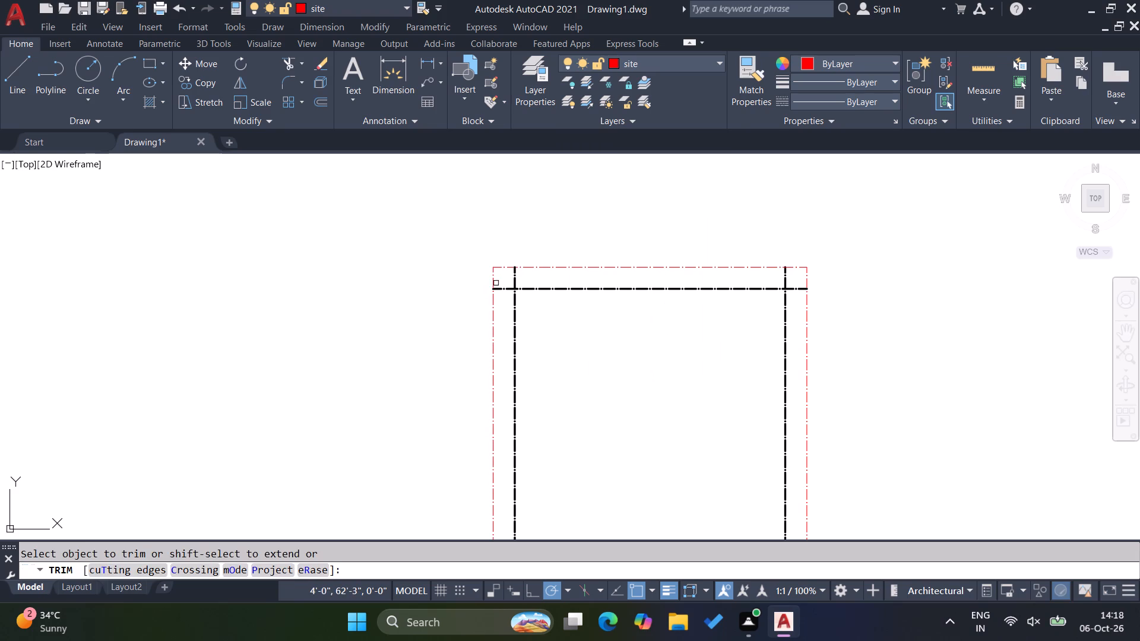
pyautogui.click(509, 281)
pyautogui.click(520, 281)
pyautogui.click(505, 281)
pyautogui.click(505, 296)
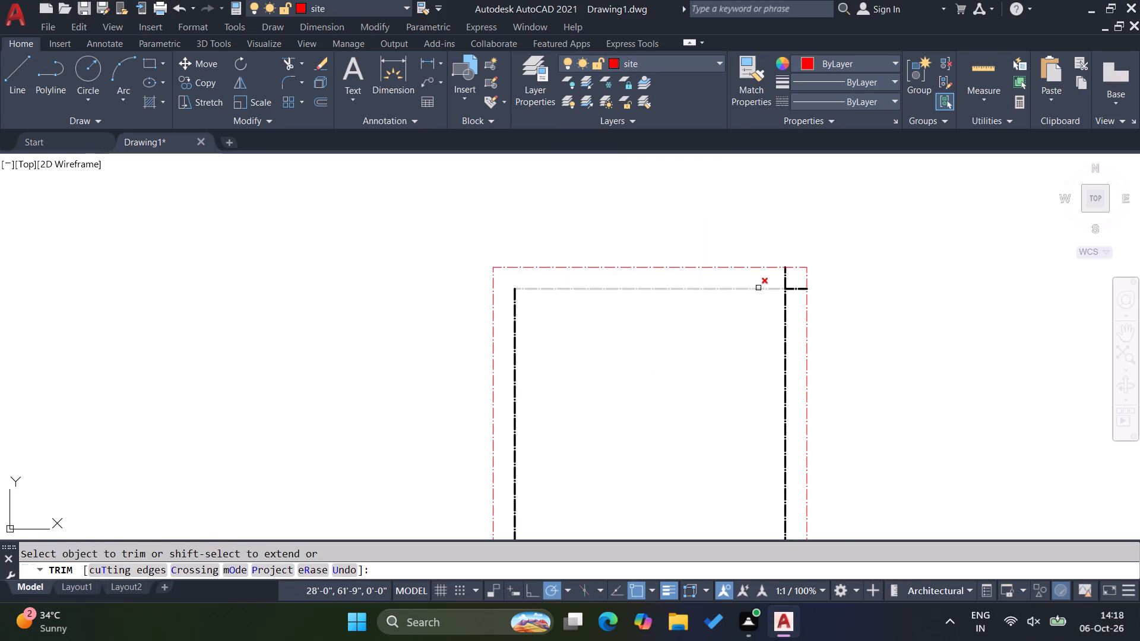
pyautogui.scroll(3, 774, 286)
pyautogui.moveTo(831, 269); pyautogui.dragTo(805, 263)
pyautogui.click(752, 245)
pyautogui.click(806, 275)
pyautogui.click(826, 329)
pyautogui.press('Escape')
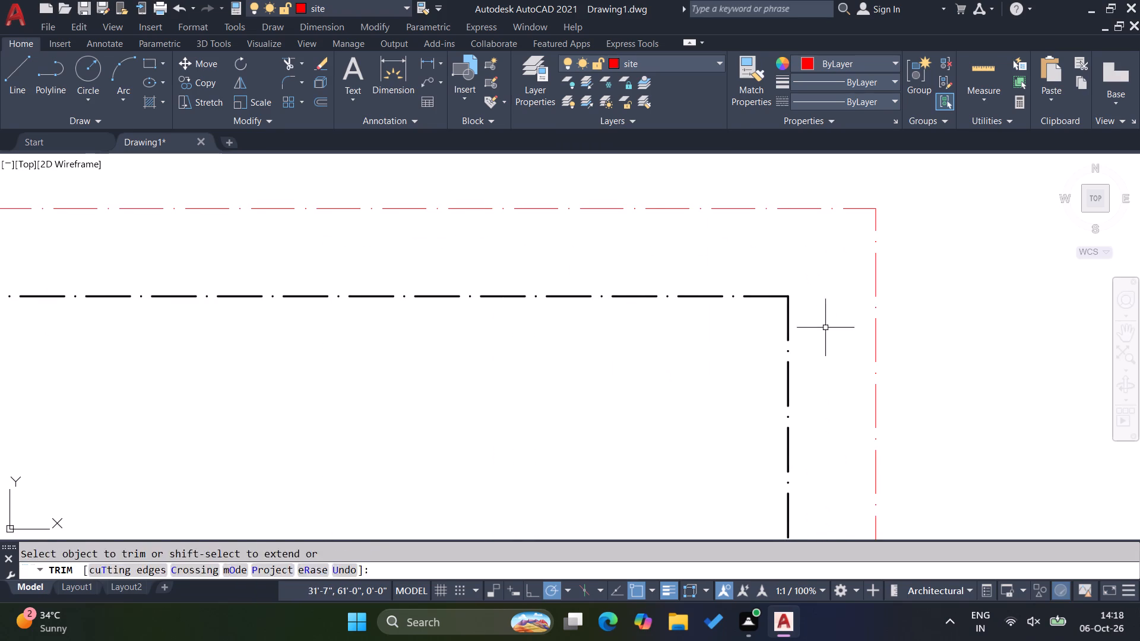
pyautogui.press('Escape')
pyautogui.press('Escape')
pyautogui.press('Escape')
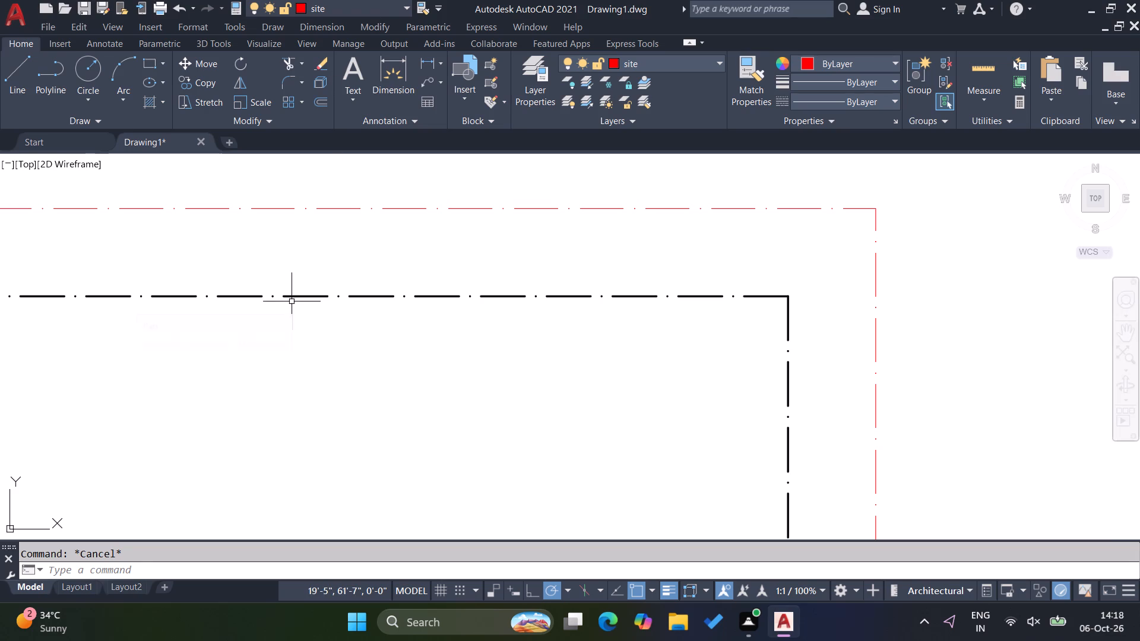
# Set the linetype of the three WALL lines to ByLayer.
pyautogui.scroll(-2, 727, 324)
pyautogui.click(769, 364)
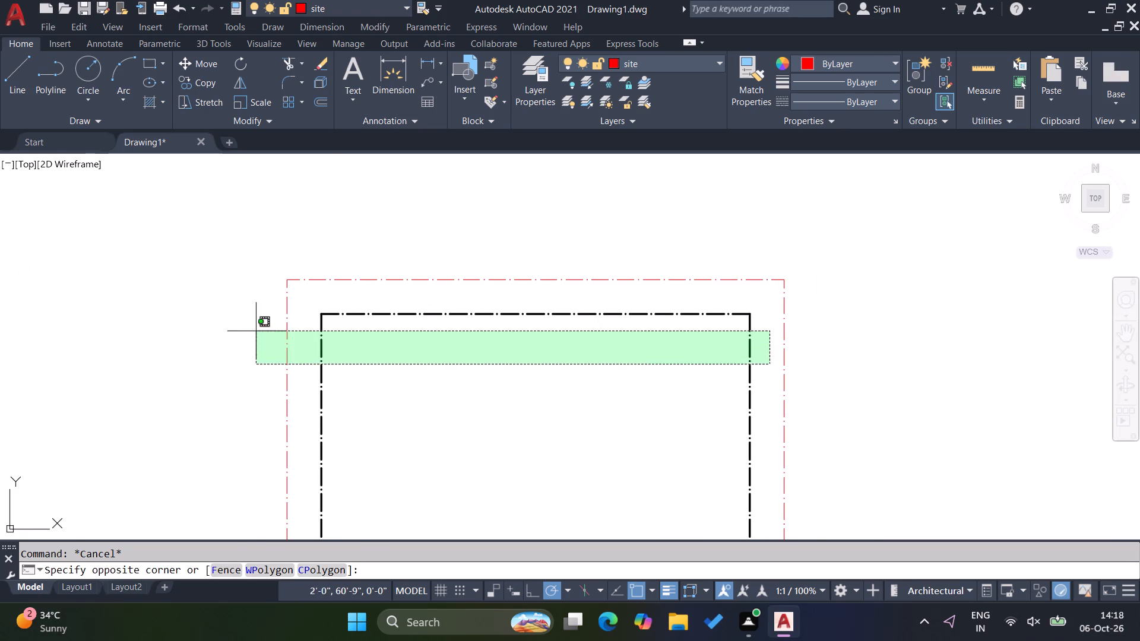
pyautogui.click(315, 296)
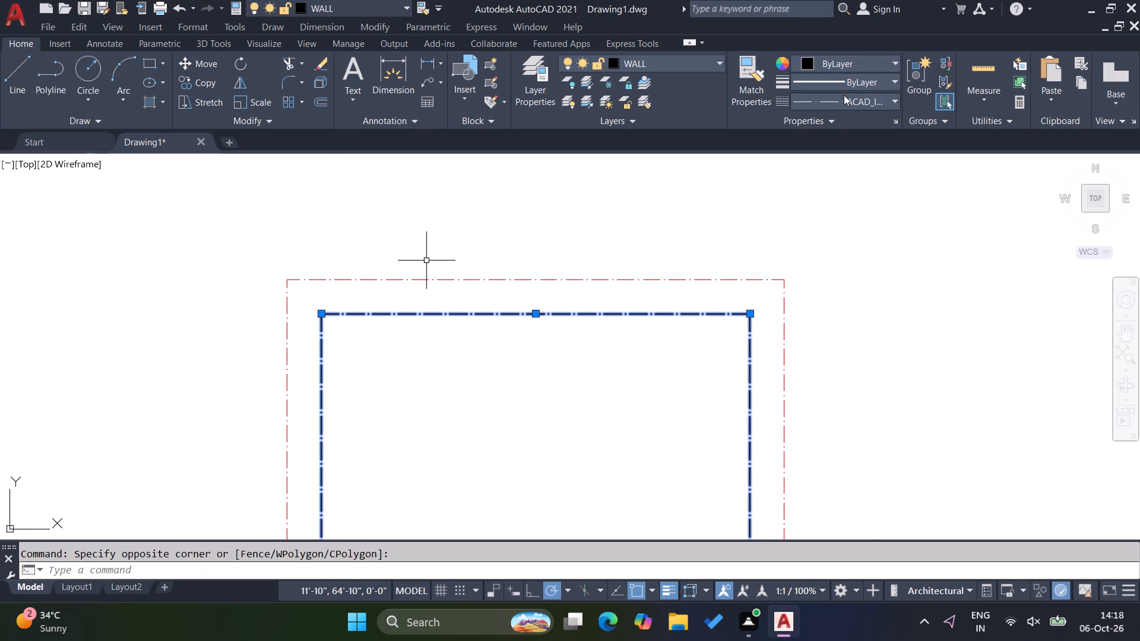
pyautogui.click(844, 95)
pyautogui.click(843, 121)
pyautogui.press('Escape')
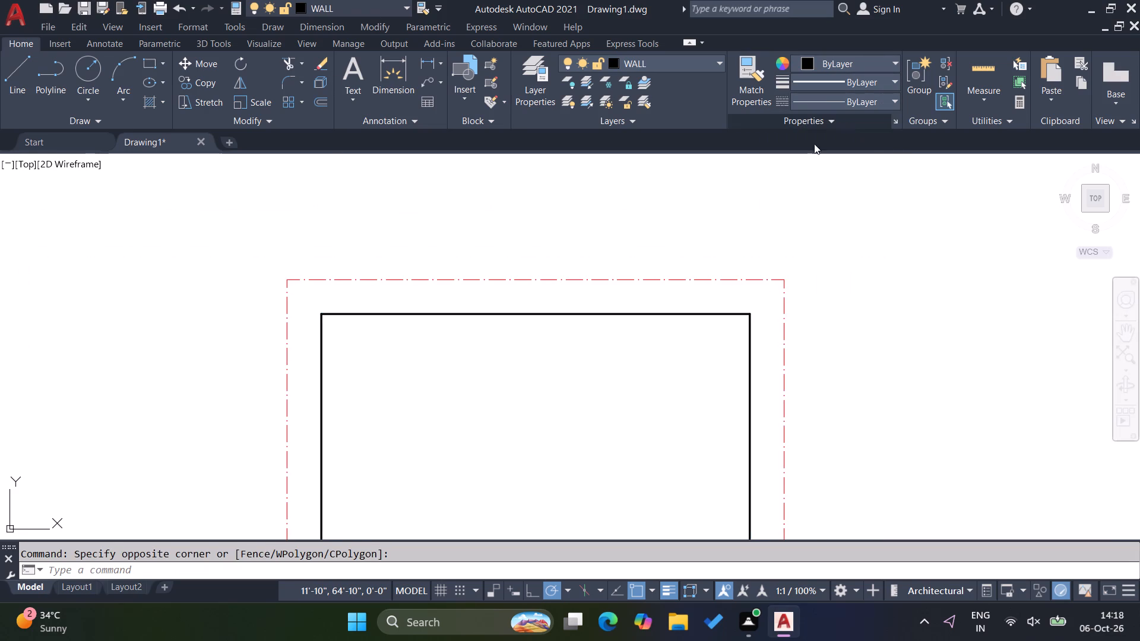
pyautogui.press('Escape')
pyautogui.press('Escape')
# Offset the top, left and right WALL lines 9" inward to form the wall thickness.
pyautogui.press('o')
pyautogui.press('Return')
pyautogui.press('9')
pyautogui.press('Return')
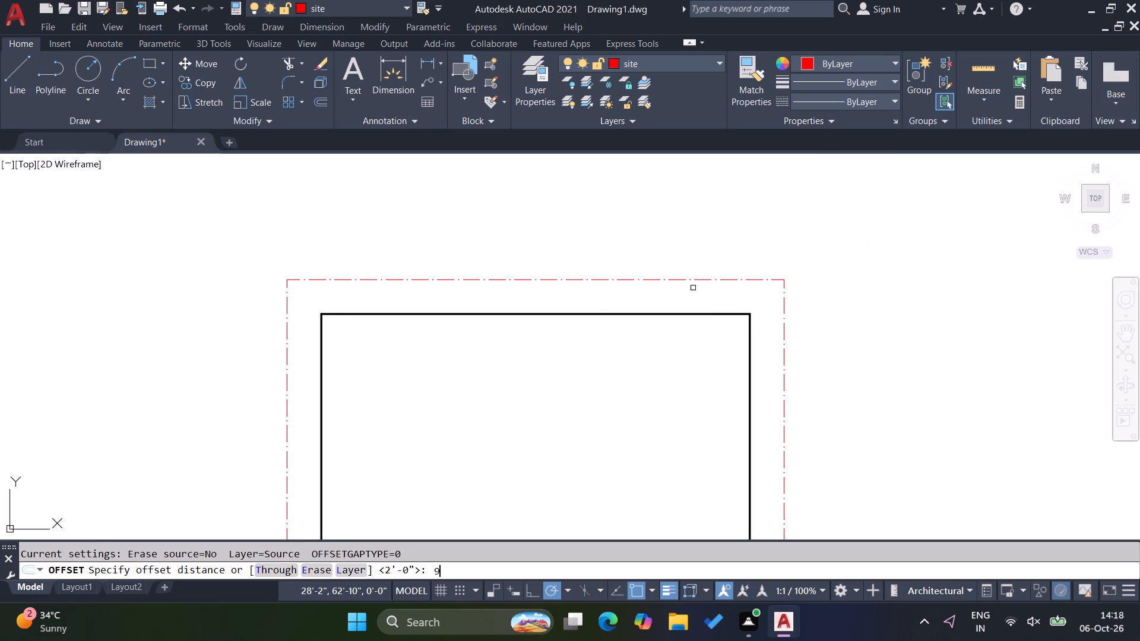
pyautogui.click(351, 314)
pyautogui.click(346, 340)
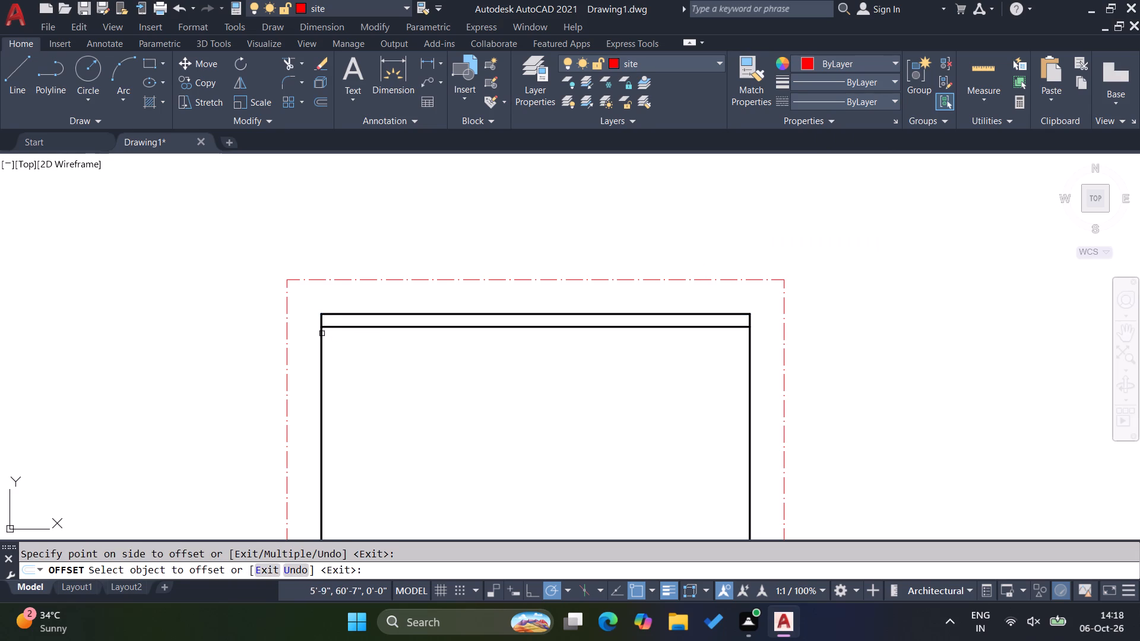
pyautogui.click(322, 333)
pyautogui.moveTo(449, 338); pyautogui.dragTo(455, 338)
pyautogui.click(749, 348)
pyautogui.click(699, 347)
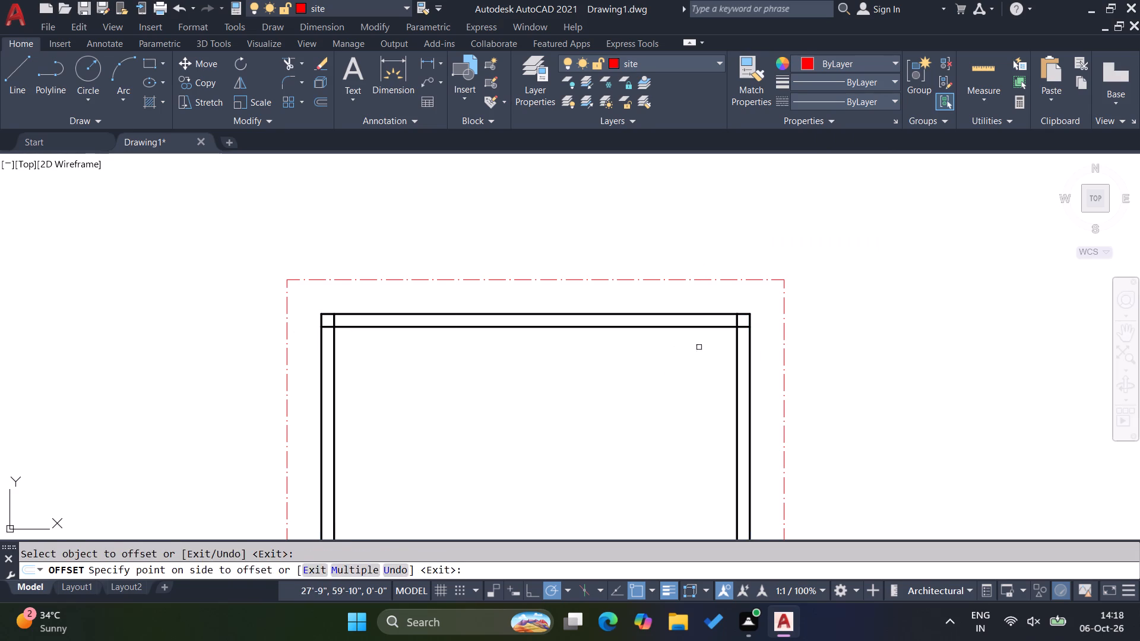
pyautogui.press('Escape')
pyautogui.press('Escape')
pyautogui.press('Escape')
pyautogui.press('Escape')
# Trim the overlapping ends of the inner wall lines at the two upper corners.
pyautogui.write('TR')
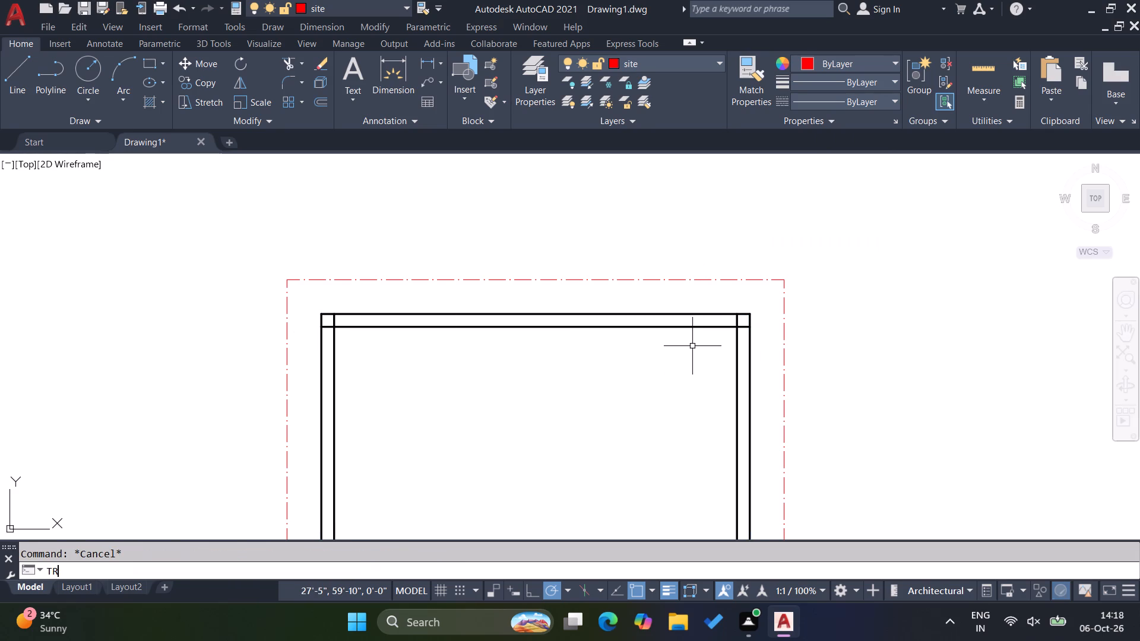
pyautogui.press('Return')
pyautogui.scroll(4, 325, 341)
pyautogui.click(332, 303)
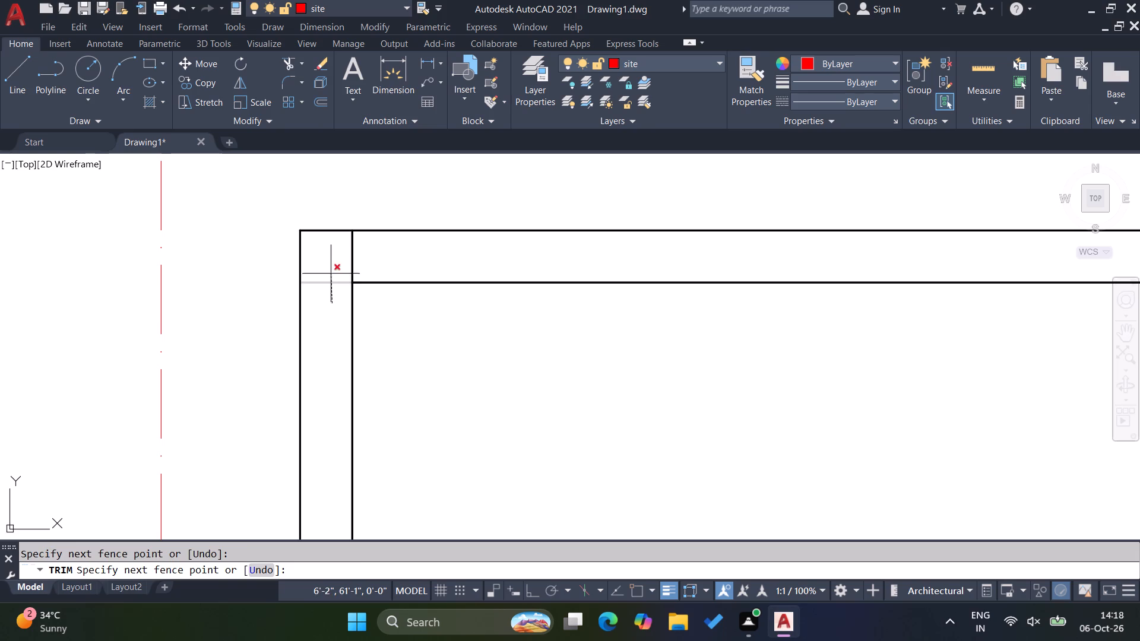
pyautogui.click(331, 274)
pyautogui.click(343, 267)
pyautogui.click(365, 269)
pyautogui.scroll(-3, 284, 312)
pyautogui.scroll(1, 723, 303)
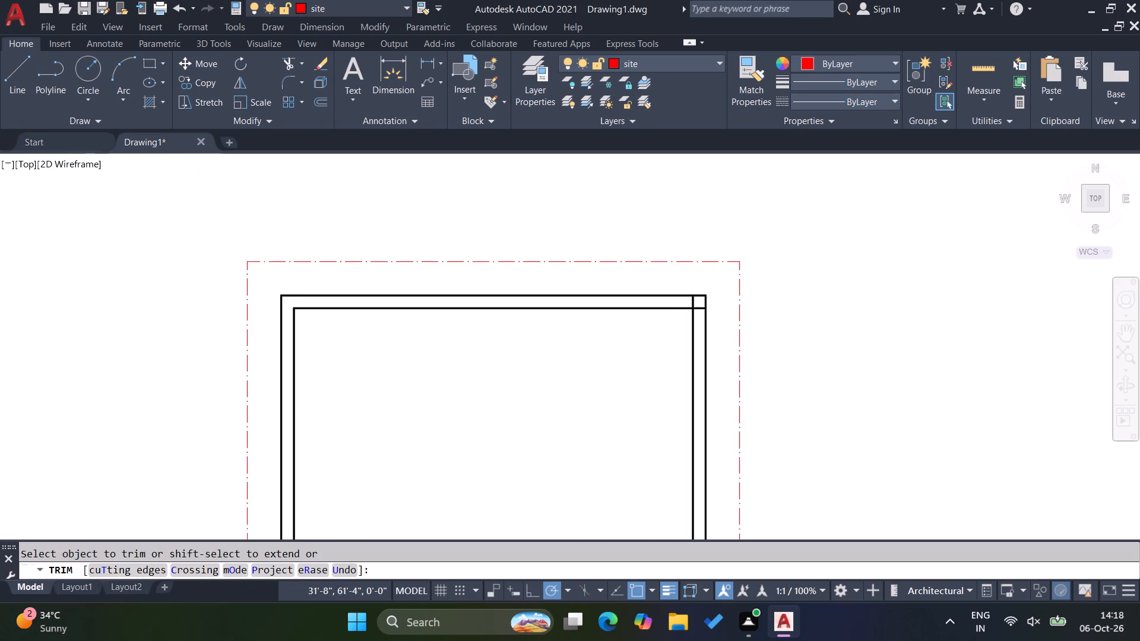
pyautogui.scroll(3, 723, 303)
pyautogui.click(538, 300)
pyautogui.click(481, 297)
pyautogui.click(565, 304)
pyautogui.click(564, 367)
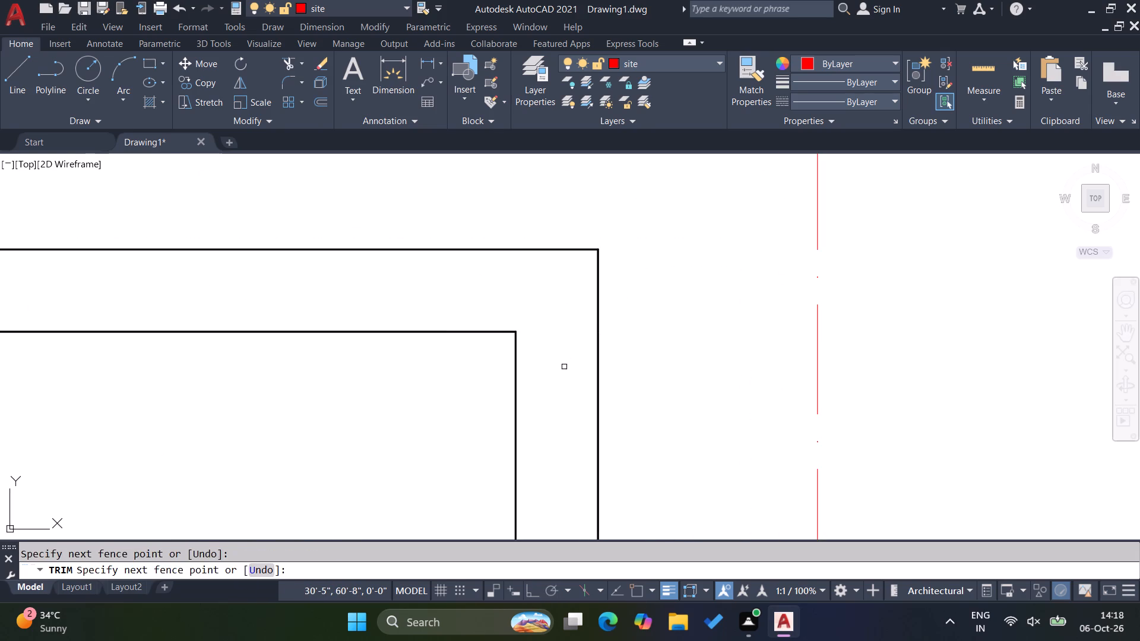
pyautogui.press('Escape')
pyautogui.press('Escape')
pyautogui.press('Escape')
pyautogui.press('Escape')
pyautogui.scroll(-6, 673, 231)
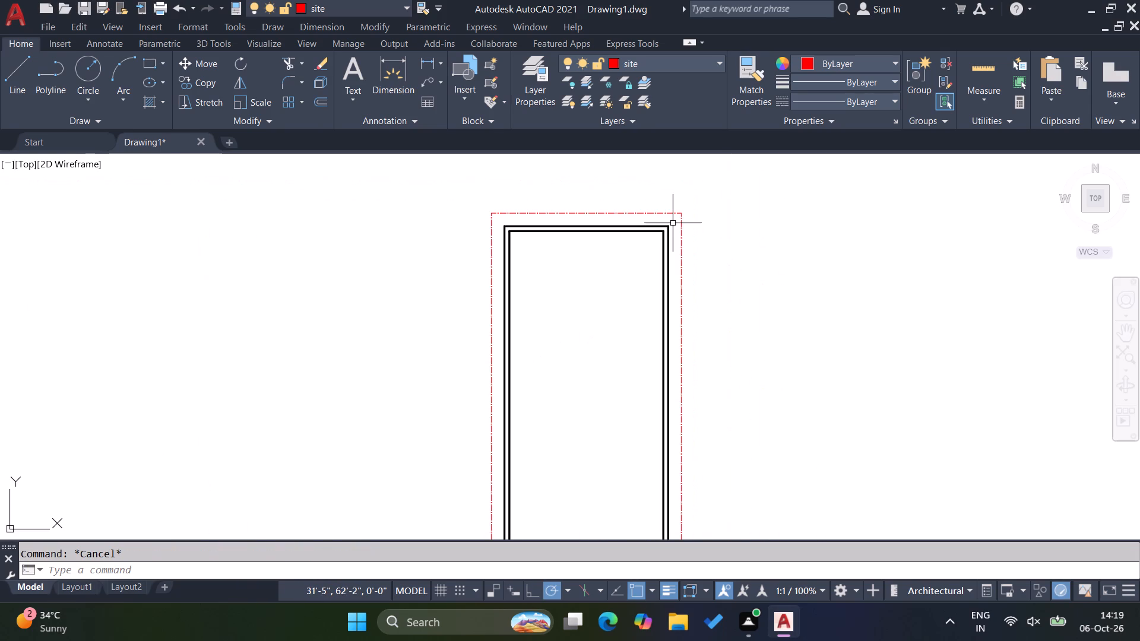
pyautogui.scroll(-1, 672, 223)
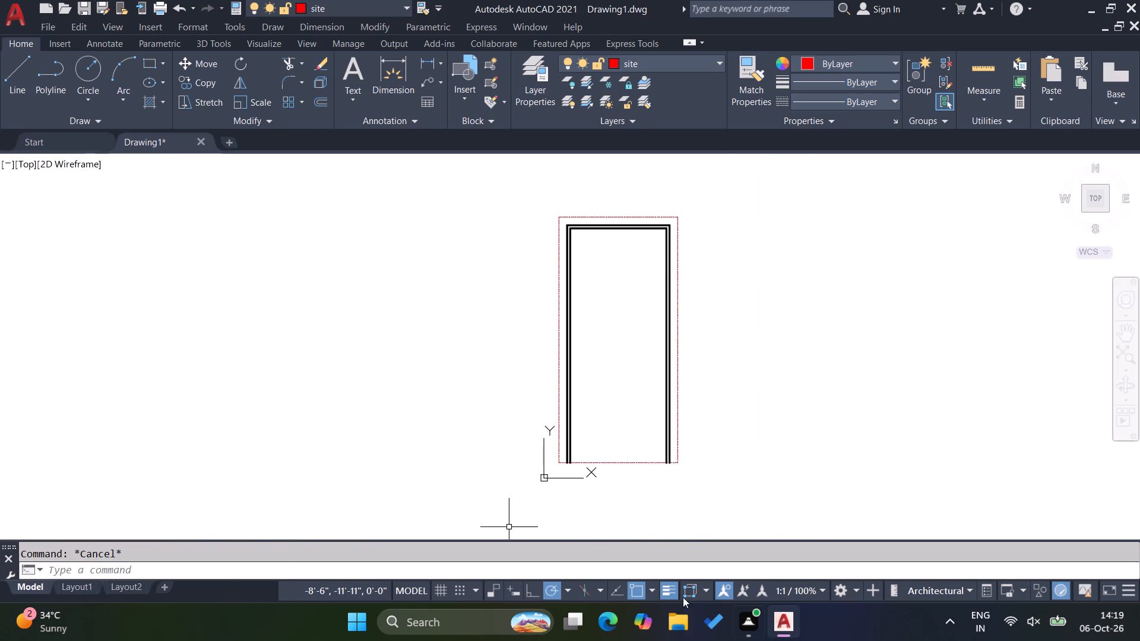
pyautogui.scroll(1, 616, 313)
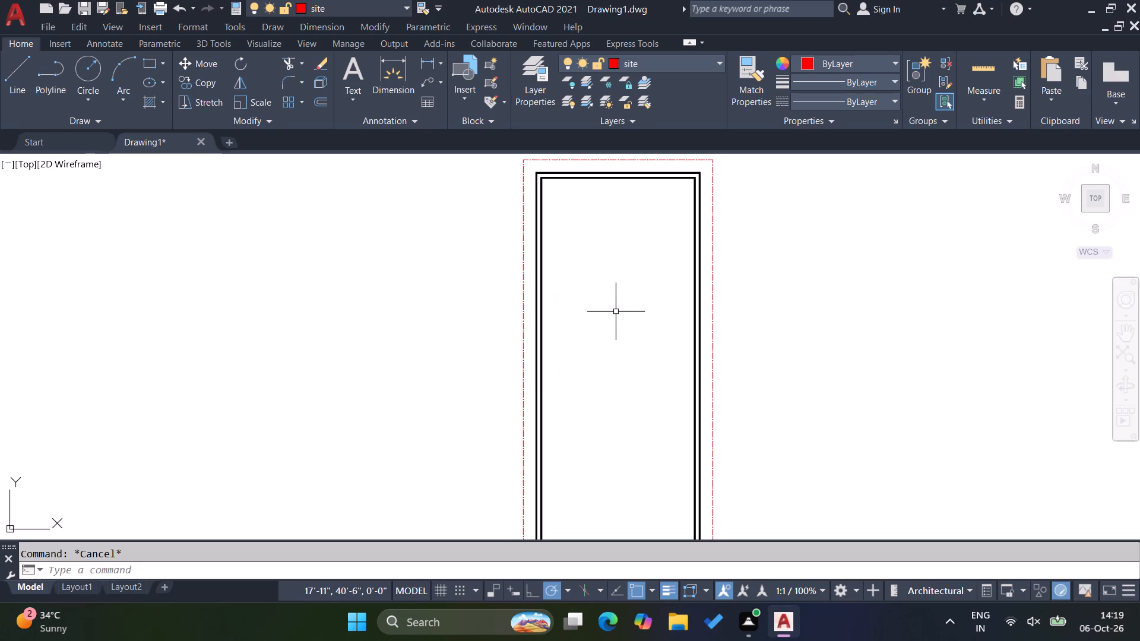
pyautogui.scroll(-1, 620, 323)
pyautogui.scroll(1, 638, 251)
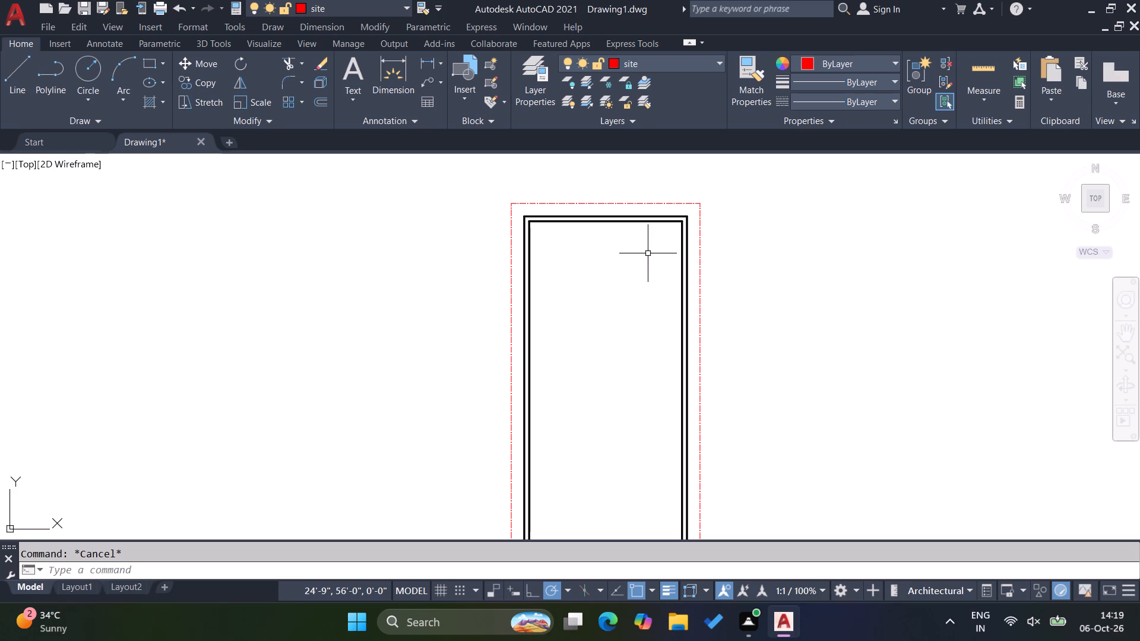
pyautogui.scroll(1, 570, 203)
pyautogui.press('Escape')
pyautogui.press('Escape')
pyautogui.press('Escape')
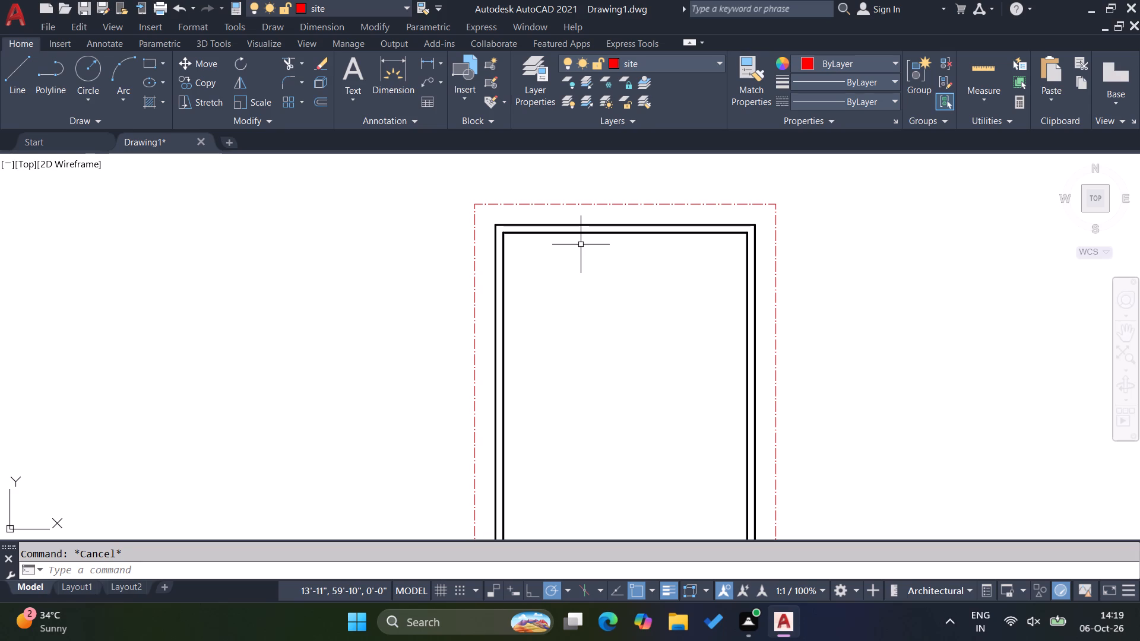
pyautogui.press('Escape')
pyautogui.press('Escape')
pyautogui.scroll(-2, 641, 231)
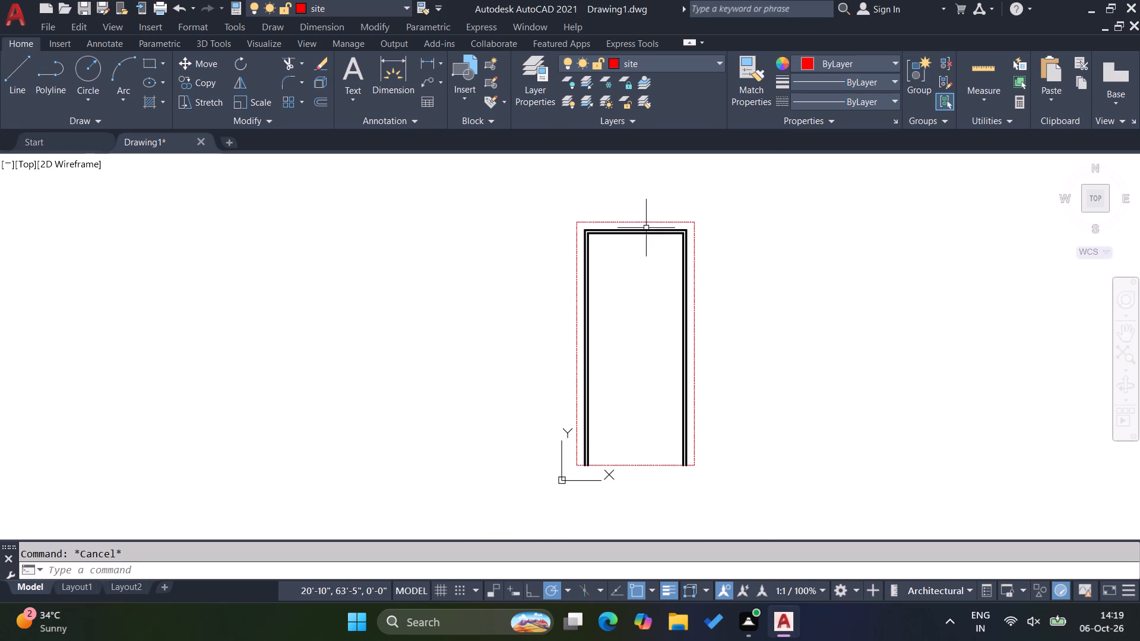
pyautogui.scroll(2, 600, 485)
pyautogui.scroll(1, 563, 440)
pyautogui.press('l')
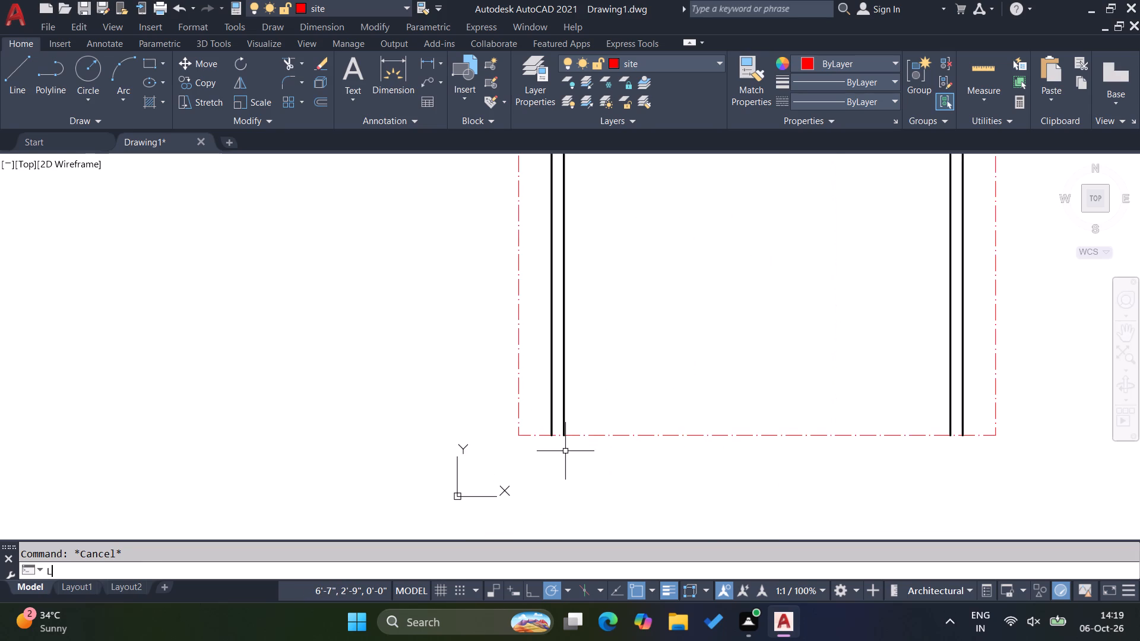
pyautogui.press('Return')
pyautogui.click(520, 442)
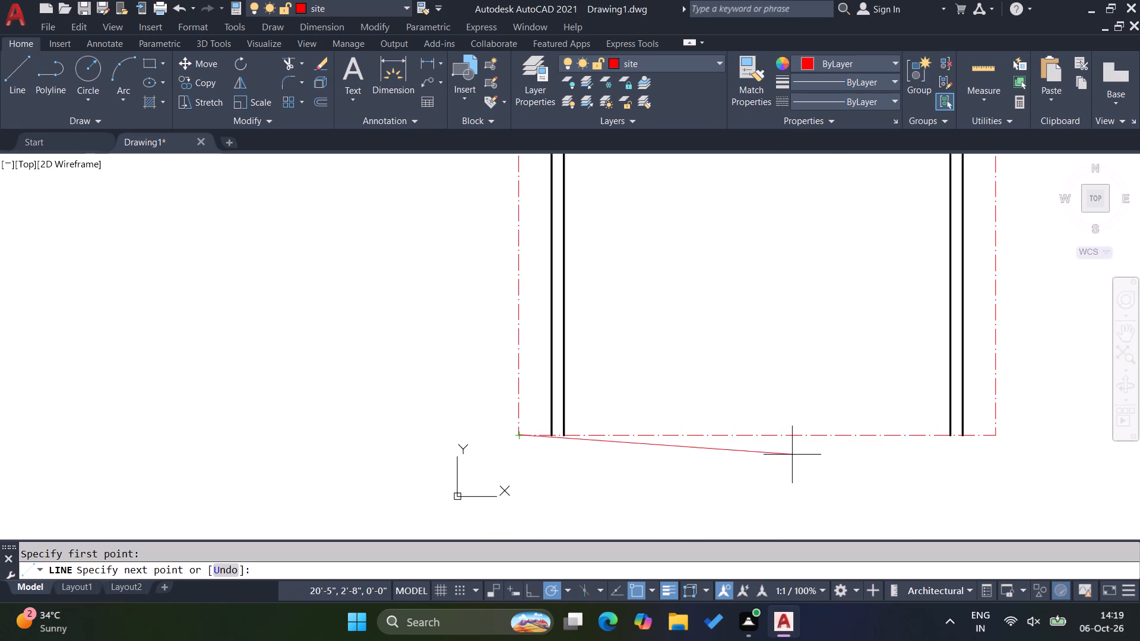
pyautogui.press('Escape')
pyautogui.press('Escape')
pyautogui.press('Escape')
# On the WALL layer, draw a line from the site's lower-left corner along its bottom edge to the midpoint.
pyautogui.click(676, 59)
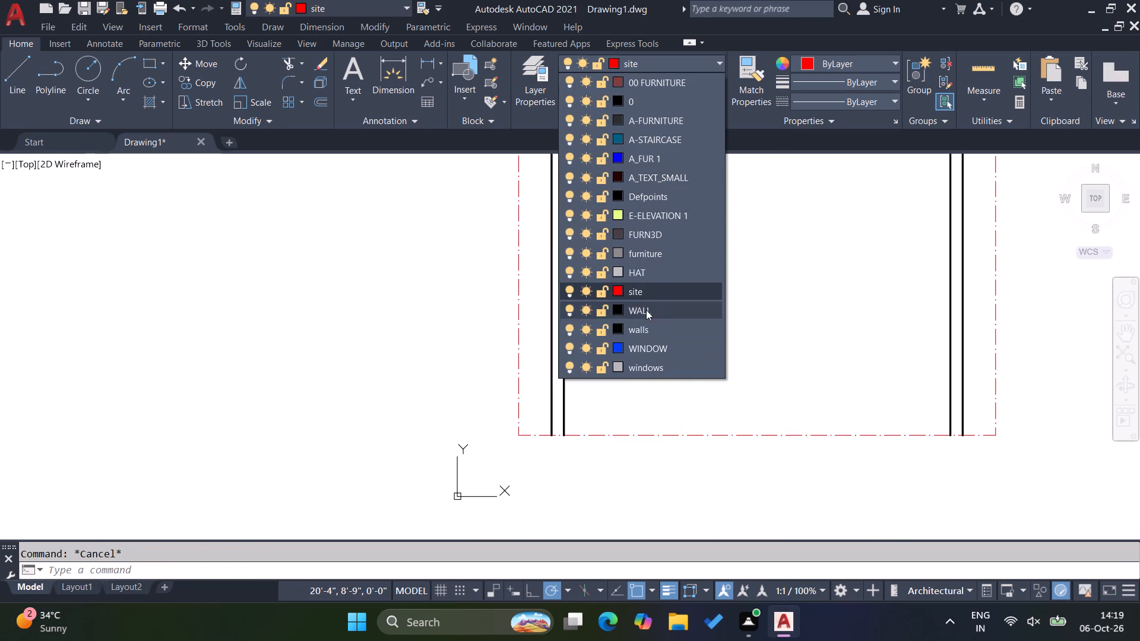
pyautogui.click(646, 310)
pyautogui.press('Escape')
pyautogui.press('Escape')
pyautogui.press('l')
pyautogui.press('Return')
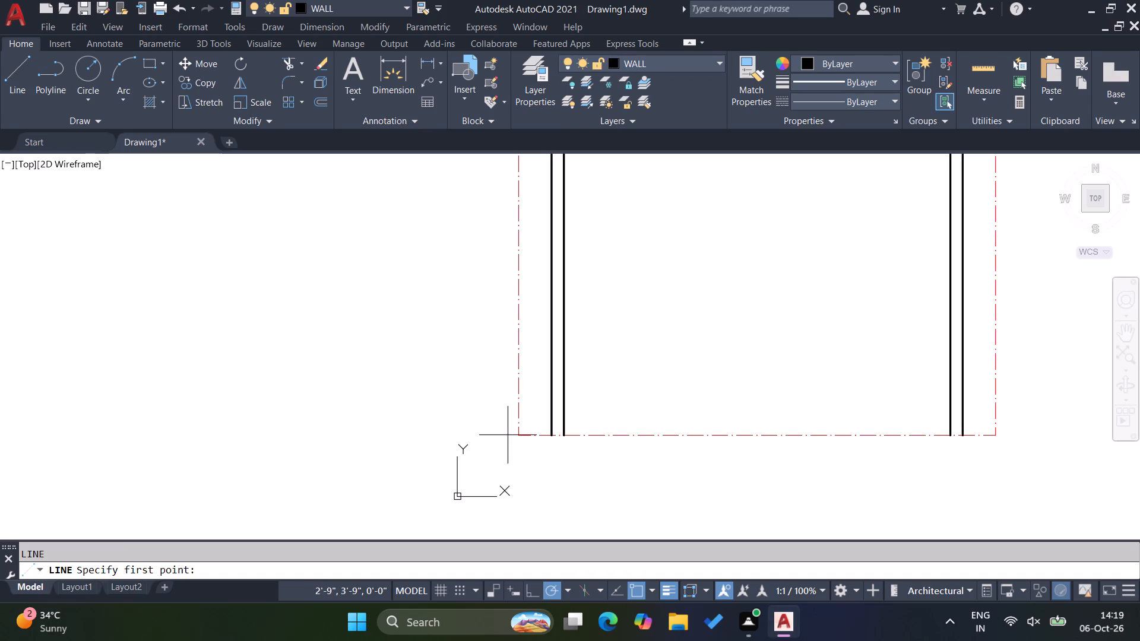
pyautogui.click(517, 435)
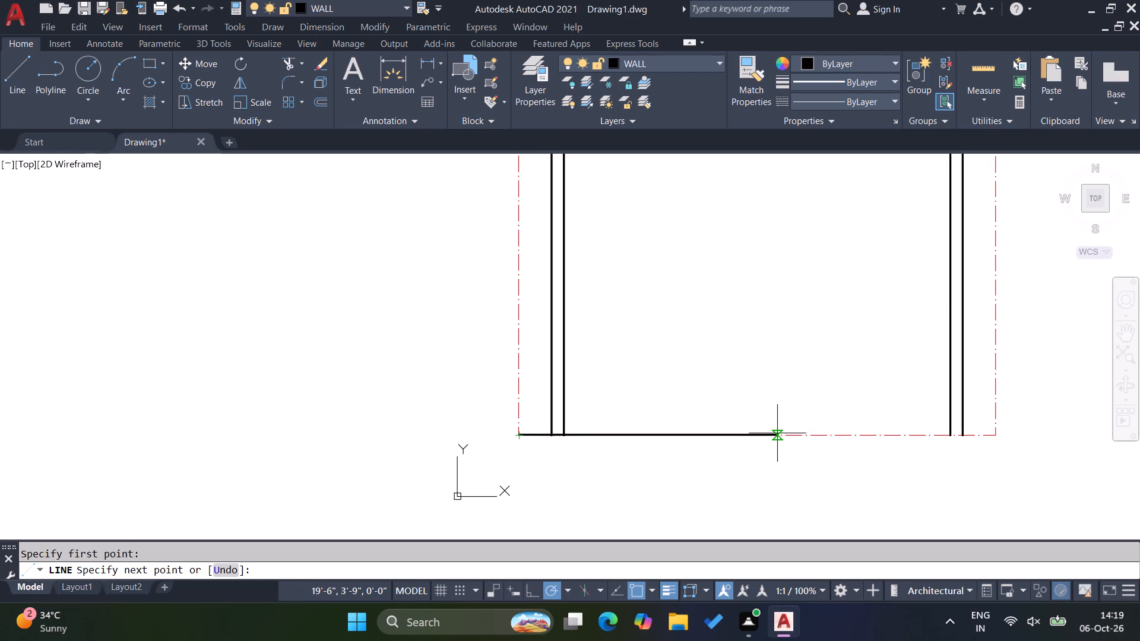
pyautogui.click(761, 434)
pyautogui.press('Escape')
pyautogui.press('Escape')
pyautogui.press('Escape')
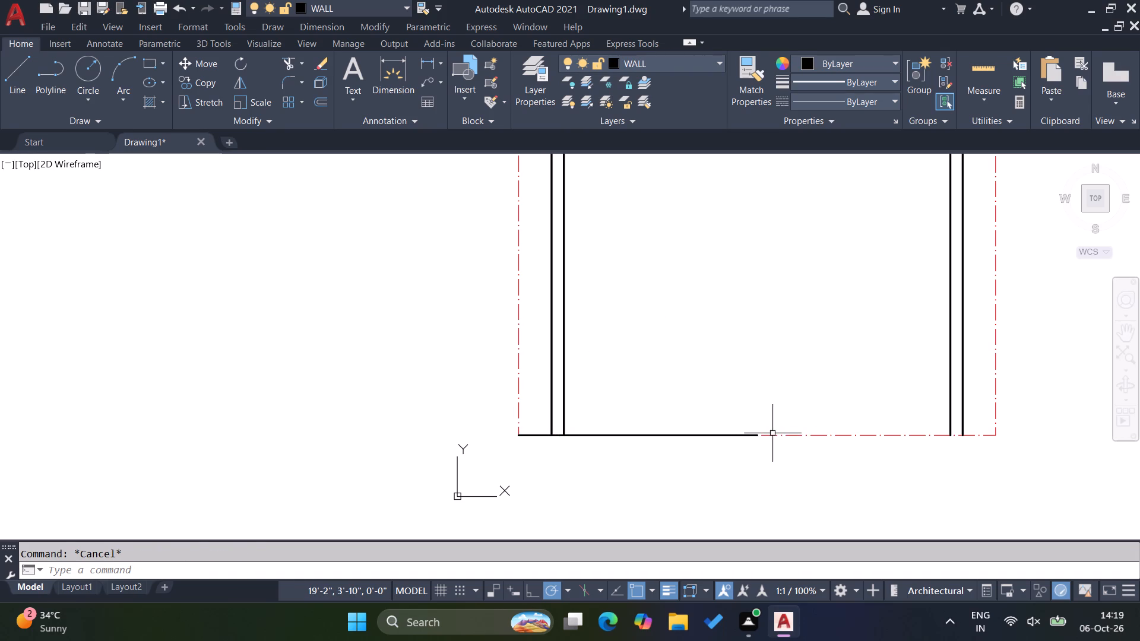
# Offset the new bottom wall line 9" upward to form the wall thickness.
pyautogui.press('Escape')
pyautogui.press('o')
pyautogui.press('Return')
pyautogui.press('9')
pyautogui.press('Return')
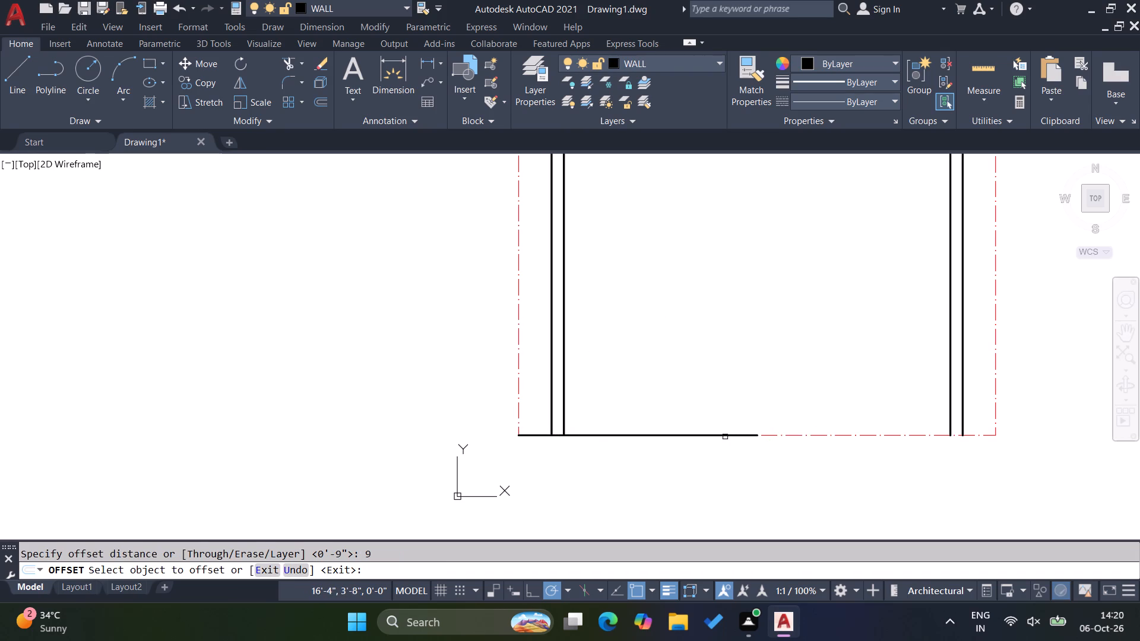
pyautogui.click(725, 434)
pyautogui.click(716, 391)
pyautogui.press('Escape')
pyautogui.press('Escape')
pyautogui.press('Escape')
# Offset the inner bottom wall line 7' upward to set the depth of the lower-left room.
pyautogui.press('o')
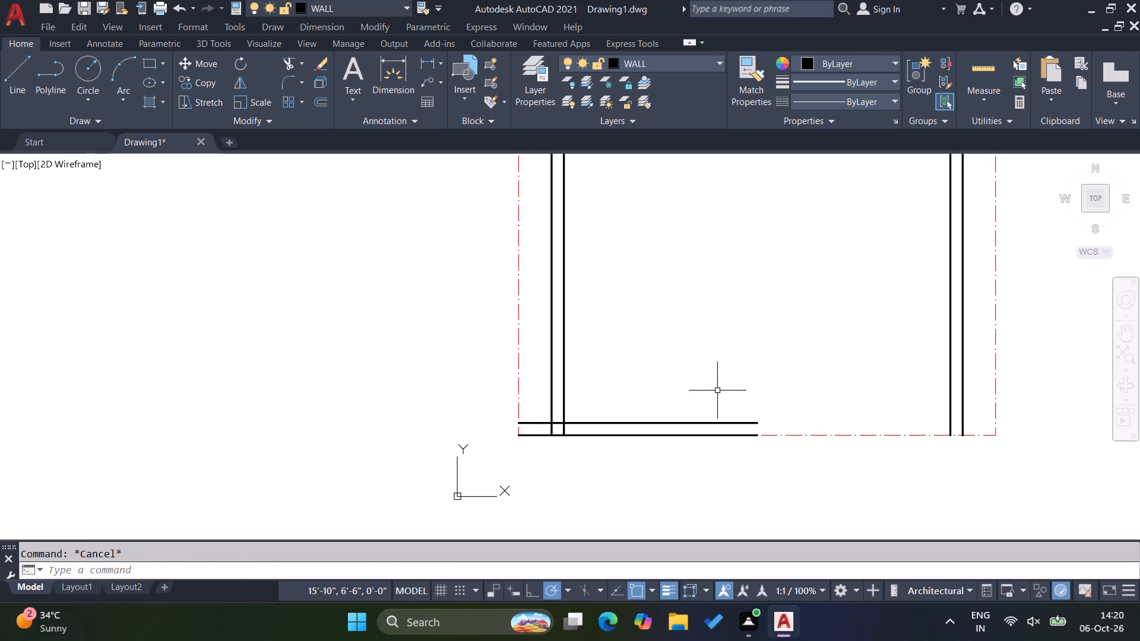
pyautogui.press('Return')
pyautogui.press('7')
pyautogui.press("'")
pyautogui.press('Return')
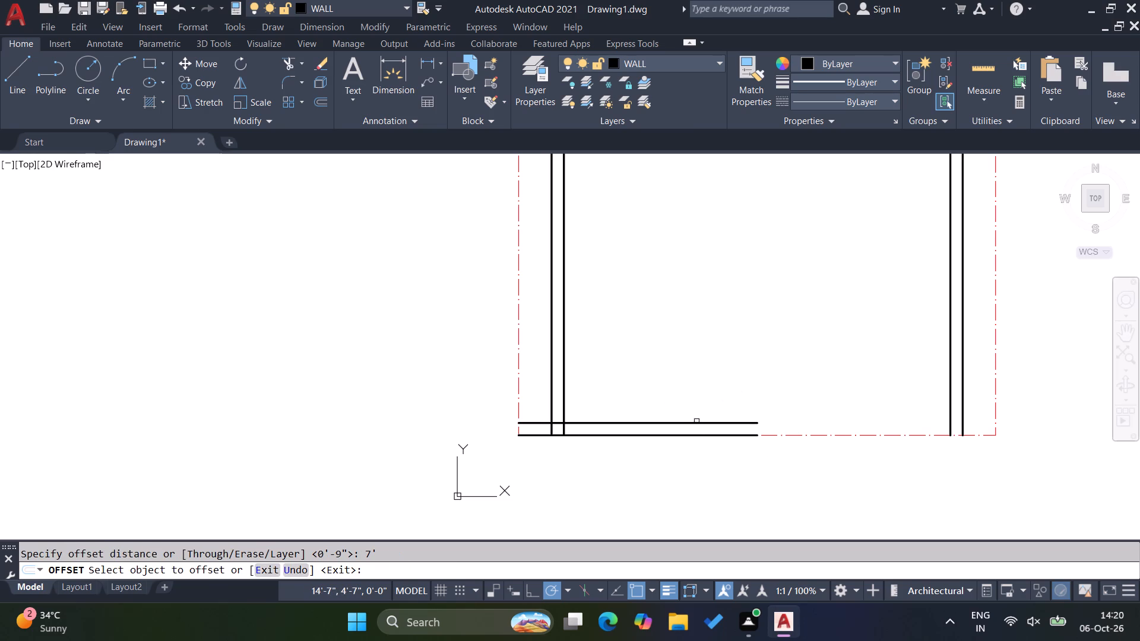
pyautogui.click(696, 421)
pyautogui.click(698, 371)
pyautogui.press('Escape')
pyautogui.press('Escape')
# Offset the room's upper wall line 9" upward to give that wall its thickness.
pyautogui.press('o')
pyautogui.press('Return')
pyautogui.press('9')
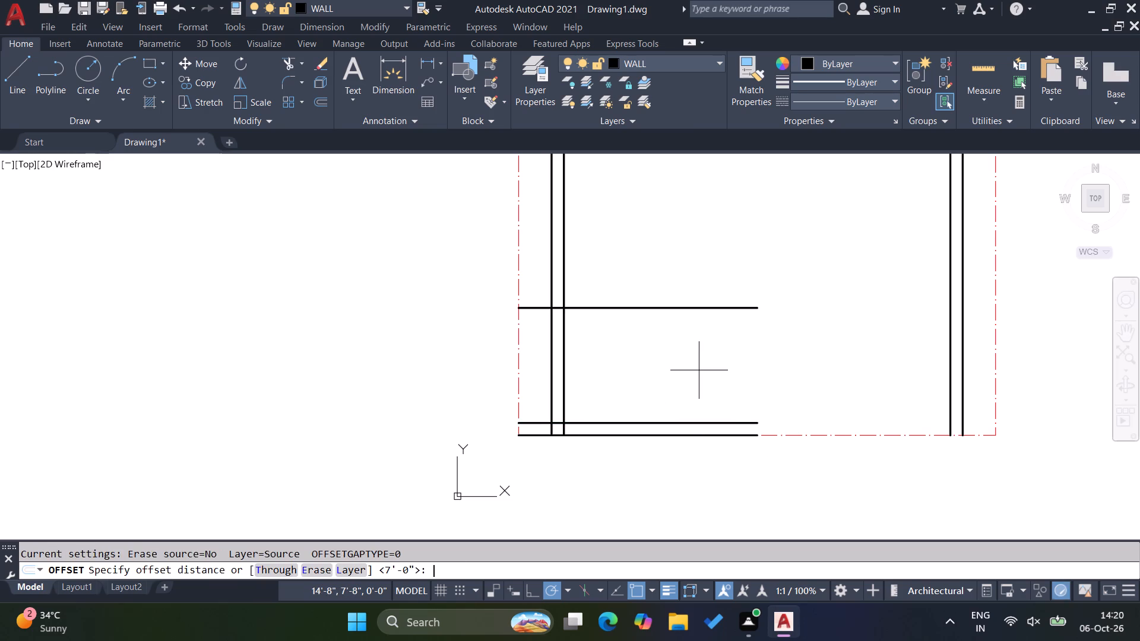
pyautogui.press('Return')
pyautogui.click(693, 309)
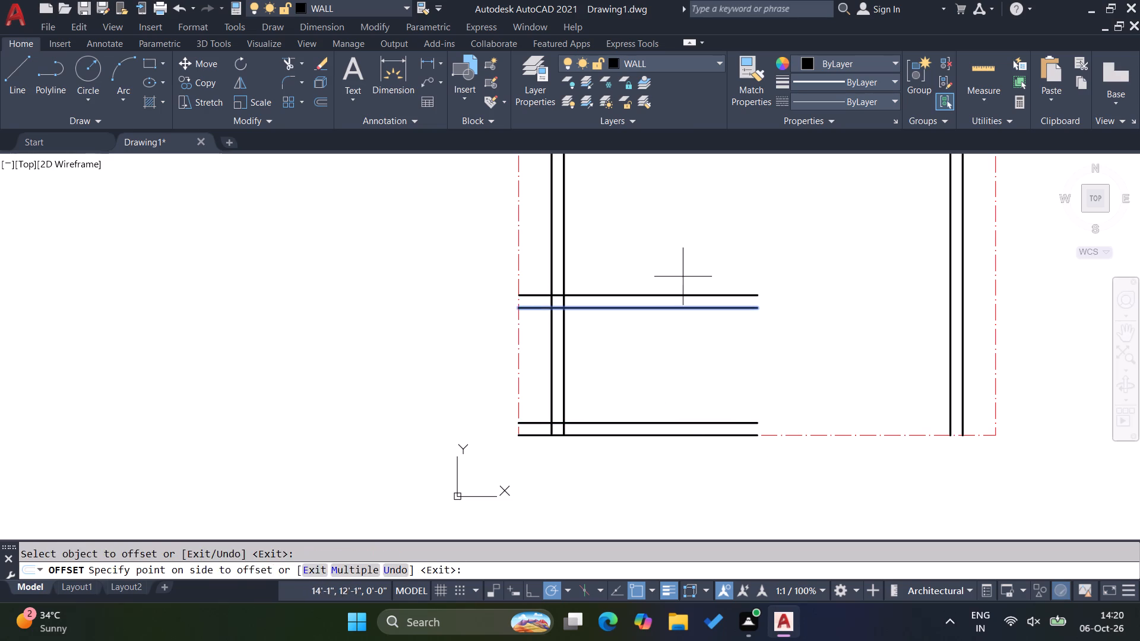
pyautogui.click(682, 276)
pyautogui.press('Escape')
pyautogui.press('Escape')
pyautogui.press('Escape')
pyautogui.press('Escape')
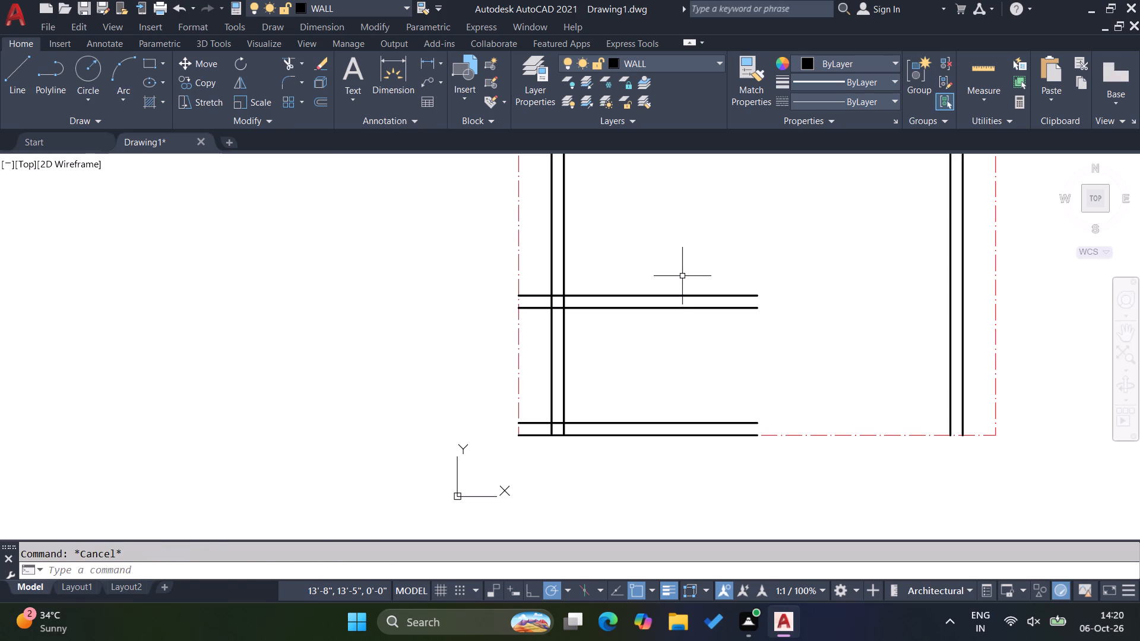
# Draw a line along the left site edge from the upper wall's outer line down to the site's lower-left corner.
pyautogui.press('l')
pyautogui.press('Return')
pyautogui.click(517, 302)
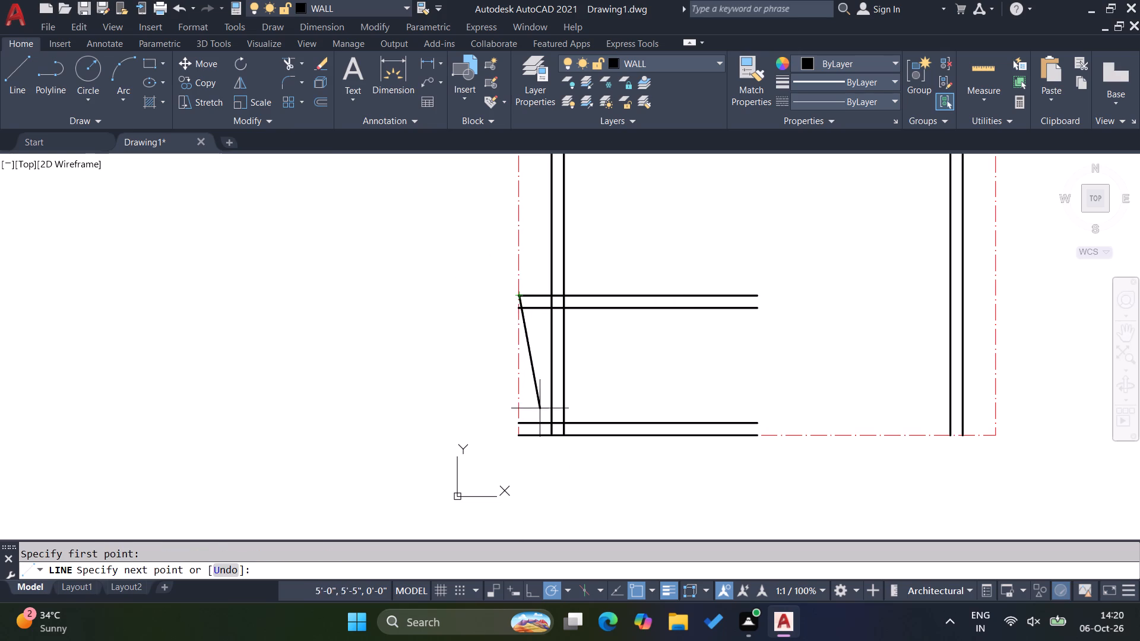
pyautogui.click(518, 431)
pyautogui.press('Escape')
pyautogui.press('Escape')
pyautogui.press('Escape')
# Trim the two left outer wall lines where they cross the room's upper wall.
pyautogui.press('t')
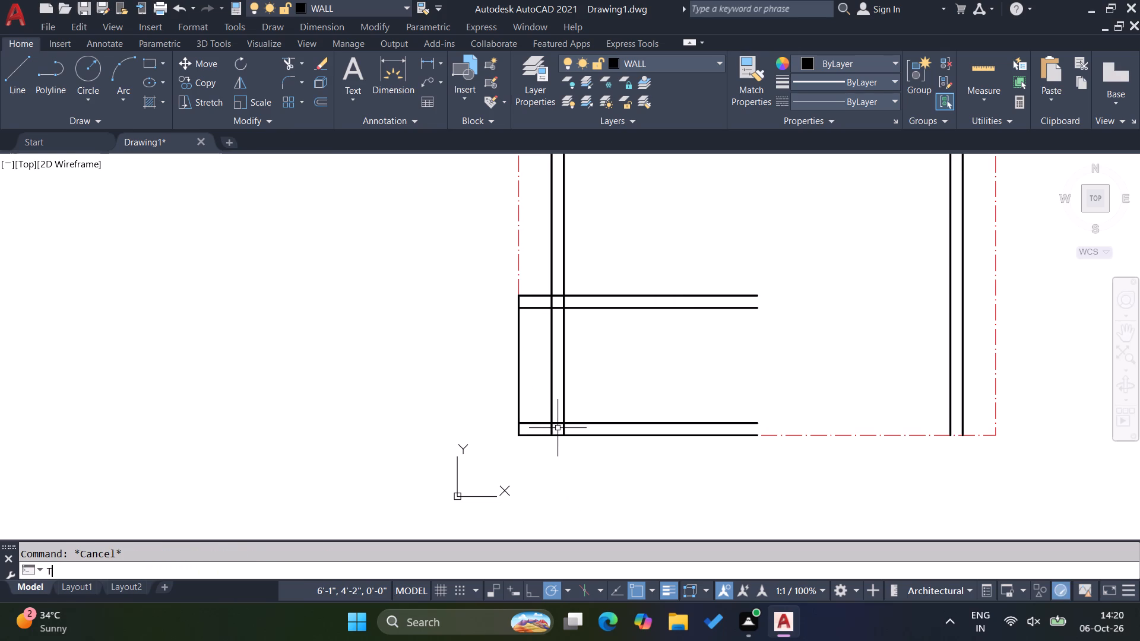
pyautogui.press('r')
pyautogui.press('Return')
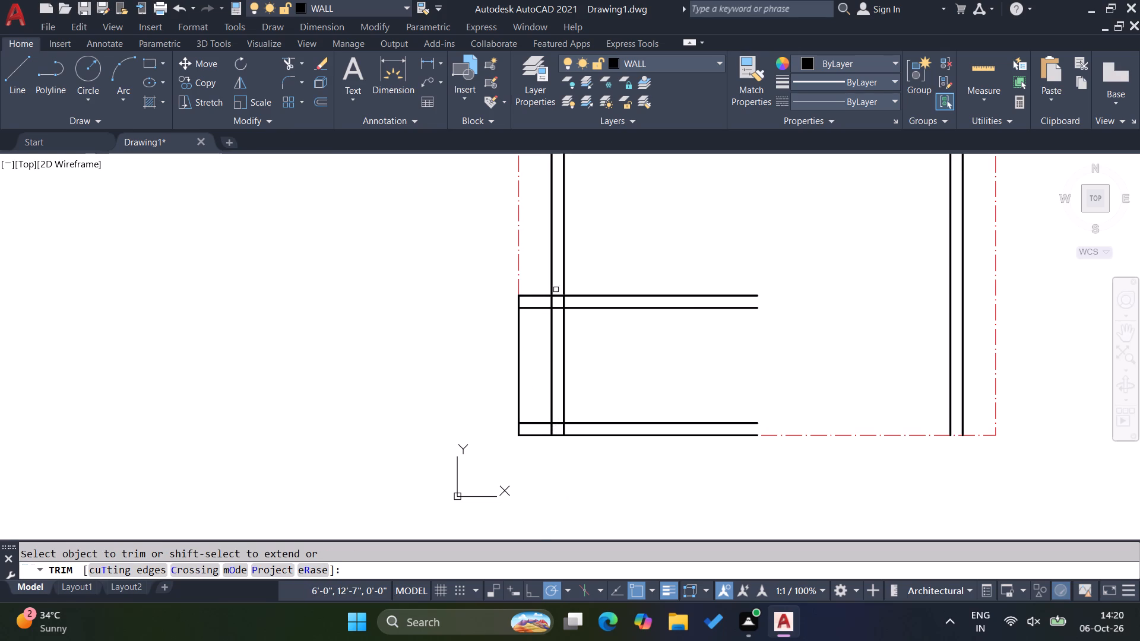
pyautogui.scroll(2, 554, 289)
pyautogui.click(509, 322)
pyautogui.click(603, 315)
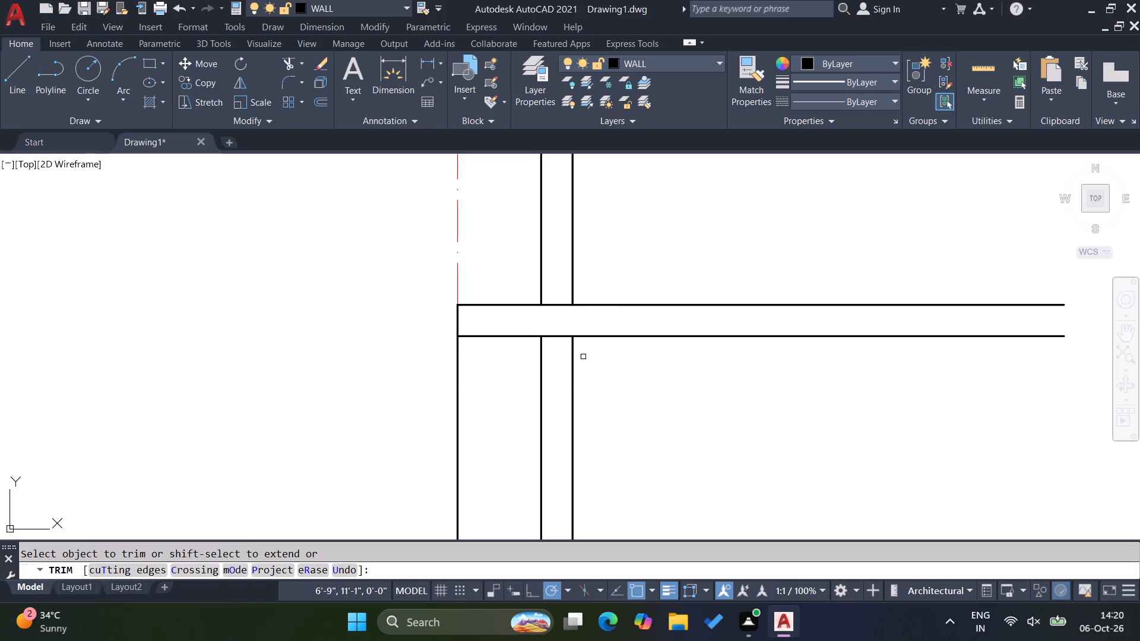
pyautogui.press('Escape')
pyautogui.press('Escape')
pyautogui.press('Escape')
pyautogui.press('Escape')
pyautogui.press('Escape')
# Delete the two leftover vertical wall segments inside the lower-left room.
pyautogui.moveTo(606, 380); pyautogui.dragTo(597, 373)
pyautogui.click(533, 347)
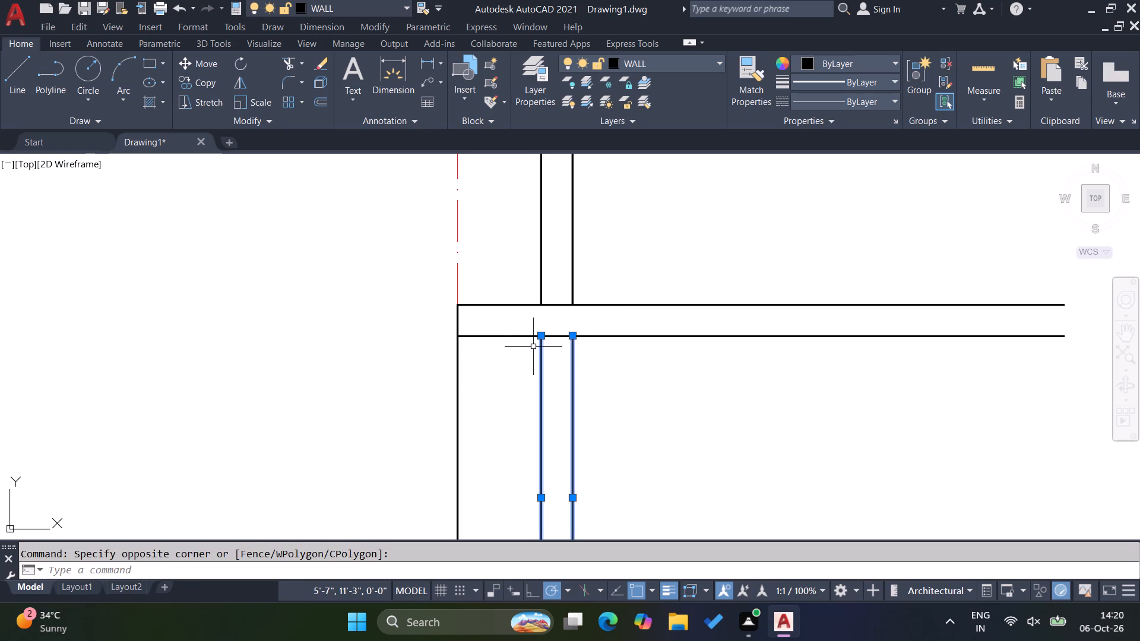
pyautogui.press('Delete')
# Offset the room's left wall line 9" inward.
pyautogui.scroll(-1, 549, 335)
pyautogui.press('o')
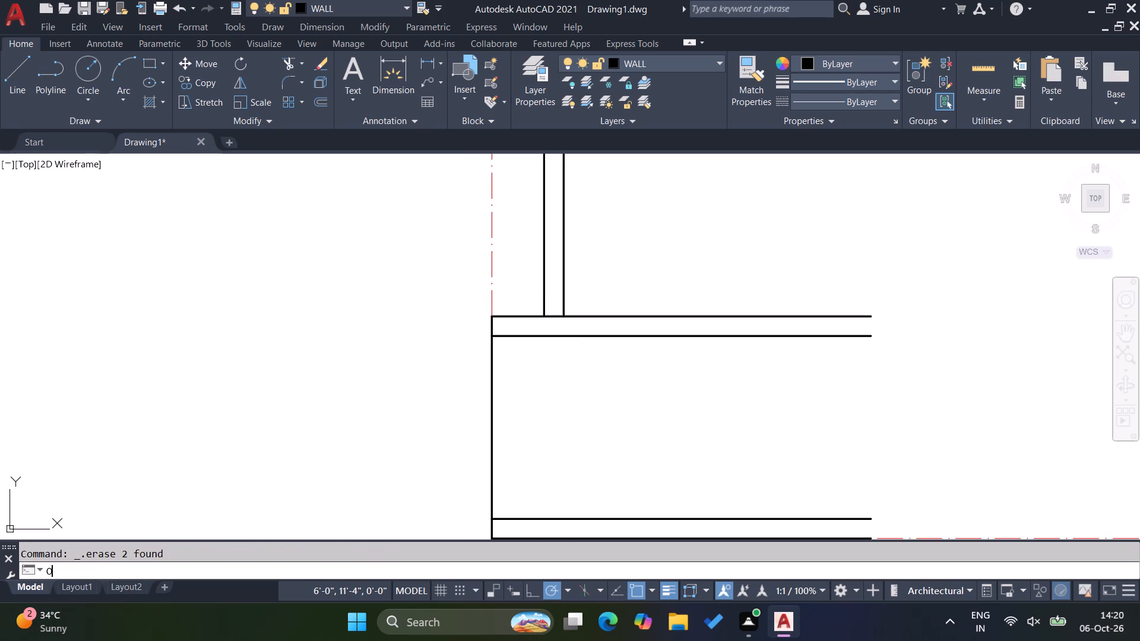
pyautogui.press('Return')
pyautogui.press('9')
pyautogui.press('Return')
pyautogui.click(492, 382)
pyautogui.click(550, 385)
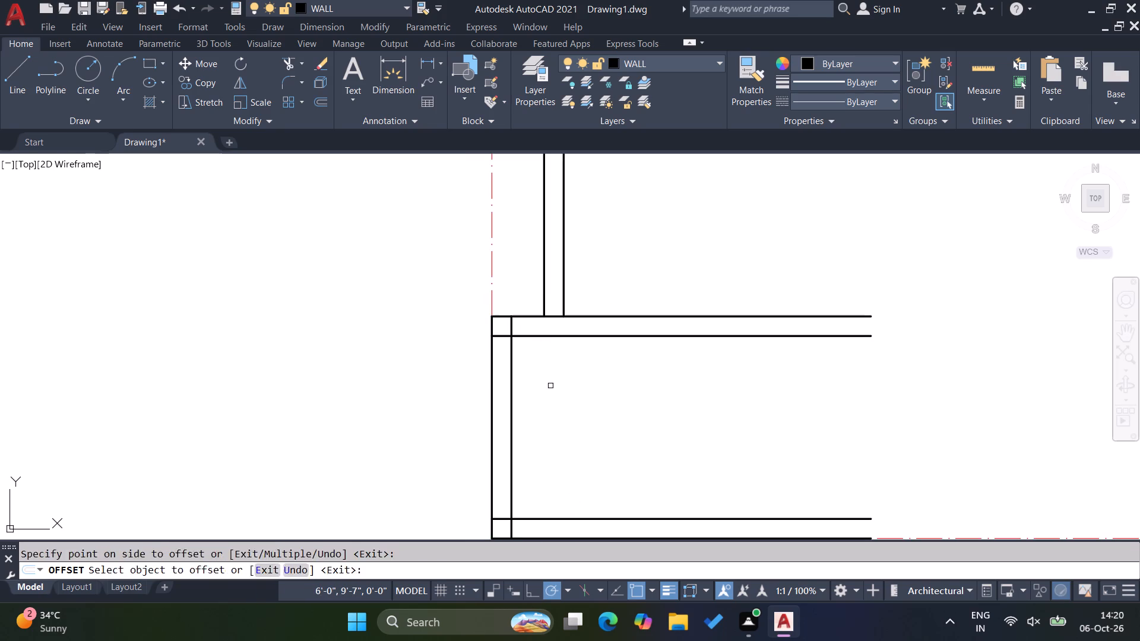
pyautogui.press('Escape')
pyautogui.press('Escape')
# Trim the overlapping inner wall line ends at the room's upper-left and lower-left corners.
pyautogui.write('TR')
pyautogui.press('Return')
pyautogui.scroll(1, 503, 318)
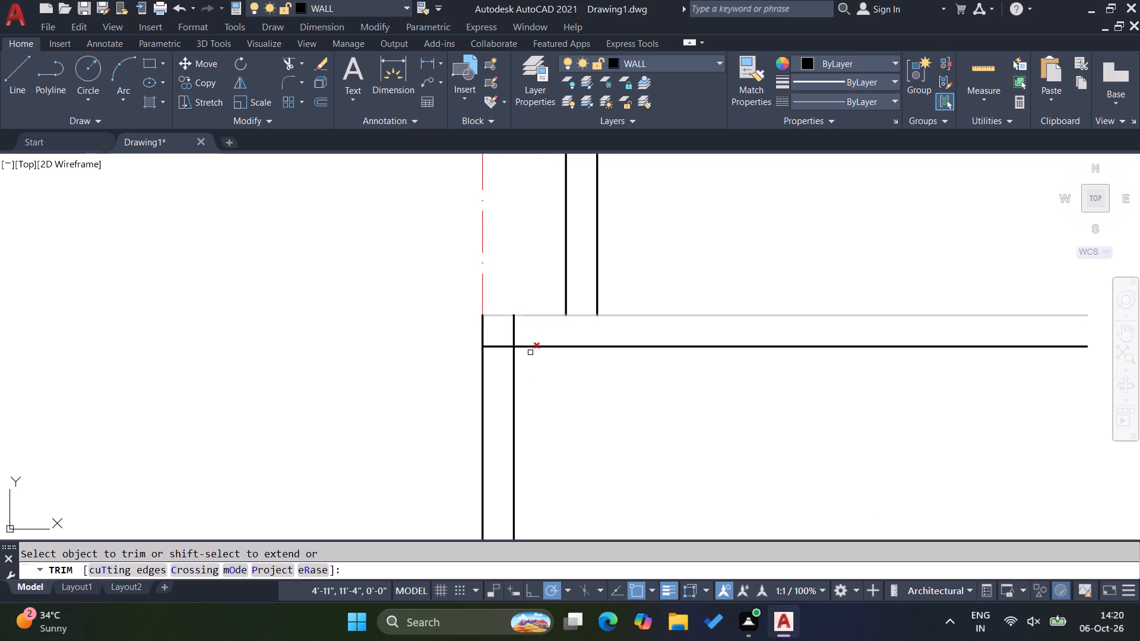
pyautogui.moveTo(527, 331); pyautogui.dragTo(520, 329)
pyautogui.click(506, 328)
pyautogui.click(505, 344)
pyautogui.click(504, 355)
pyautogui.scroll(-2, 504, 361)
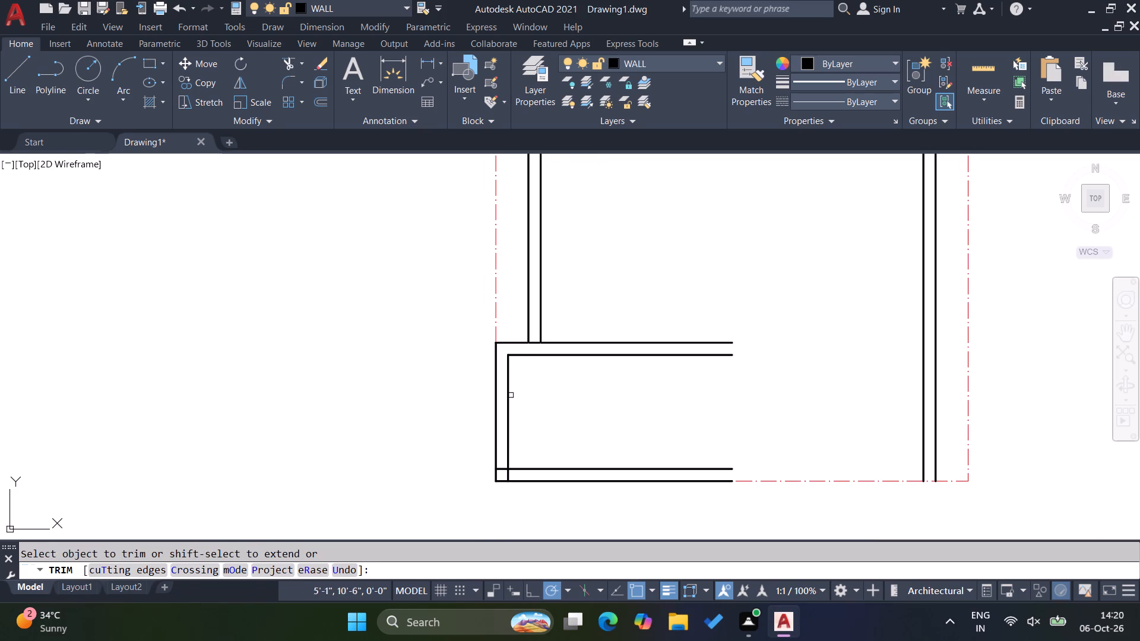
pyautogui.scroll(3, 496, 468)
pyautogui.moveTo(567, 482); pyautogui.dragTo(554, 480)
pyautogui.click(522, 471)
pyautogui.click(519, 474)
pyautogui.click(518, 436)
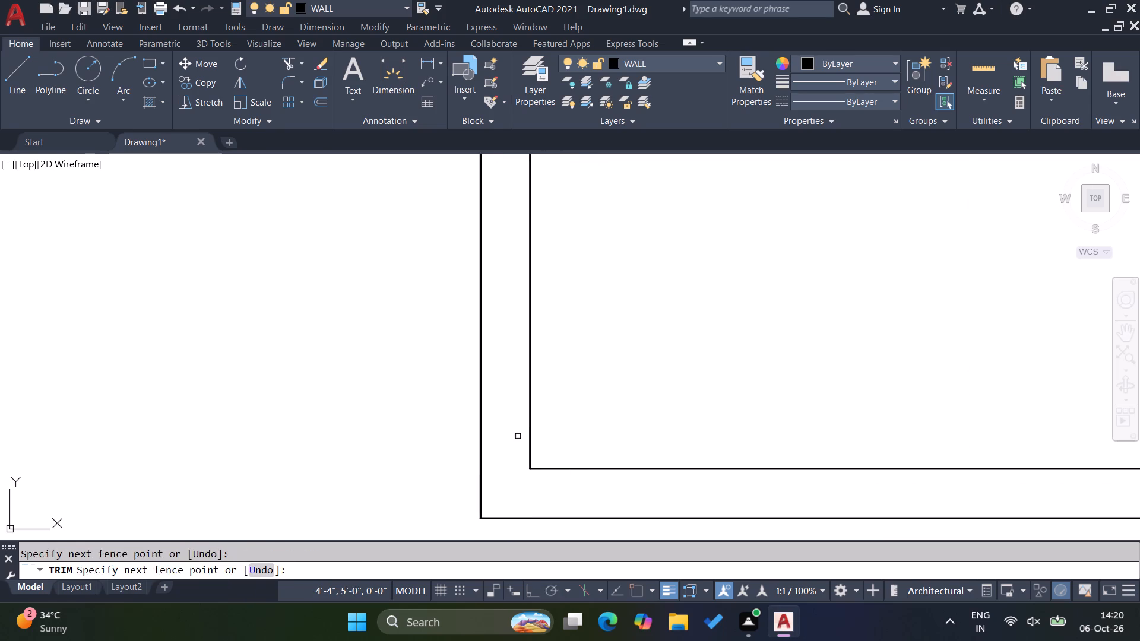
pyautogui.press('Escape')
pyautogui.scroll(-3, 515, 445)
pyautogui.press('Escape')
pyautogui.press('Escape')
# Trim the room's upper outer wall line between the two vertical wall lines to open the wall junction.
pyautogui.write('TR')
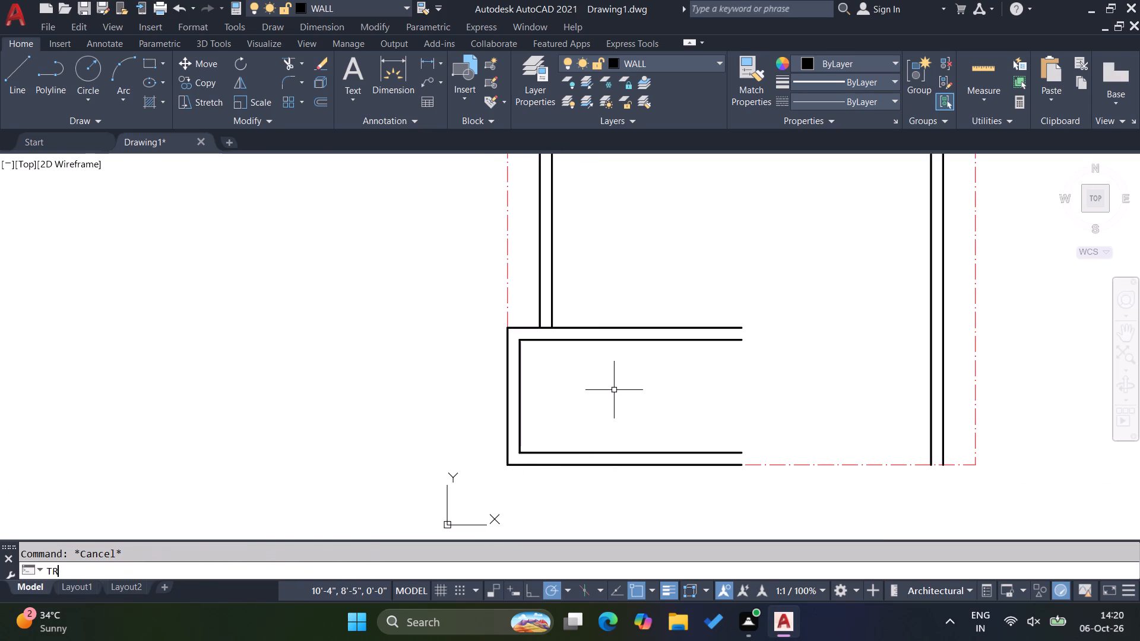
pyautogui.press('Return')
pyautogui.scroll(3, 565, 334)
pyautogui.click(461, 292)
pyautogui.click(476, 334)
pyautogui.press('Escape')
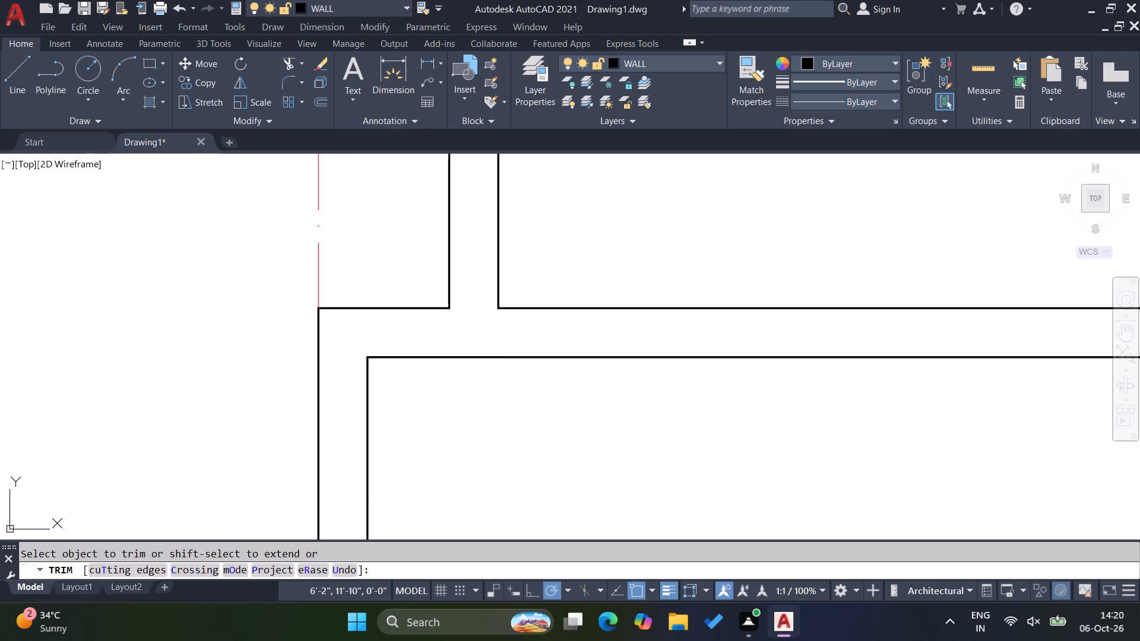
pyautogui.press('Escape')
pyautogui.press('Escape')
pyautogui.scroll(-3, 593, 334)
pyautogui.press('Escape')
pyautogui.press('Escape')
# Offset the room's inner left wall line 3'6" to the right to mark the stair landing.
pyautogui.scroll(1, 566, 388)
pyautogui.press('o')
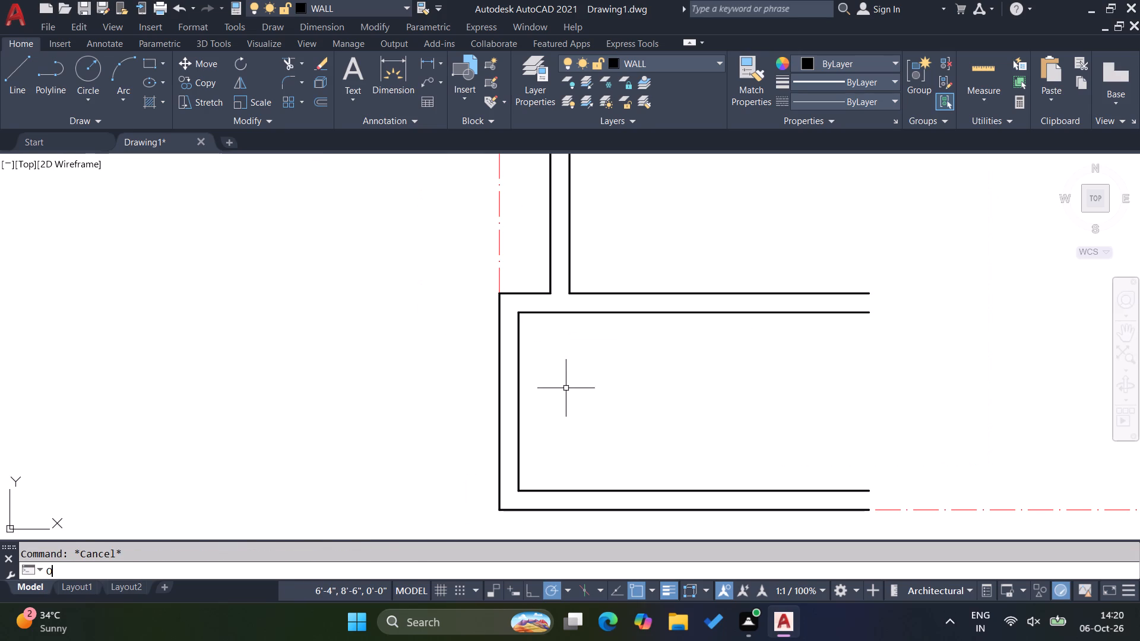
pyautogui.press('Return')
pyautogui.write("3'")
pyautogui.press('6')
pyautogui.press('Return')
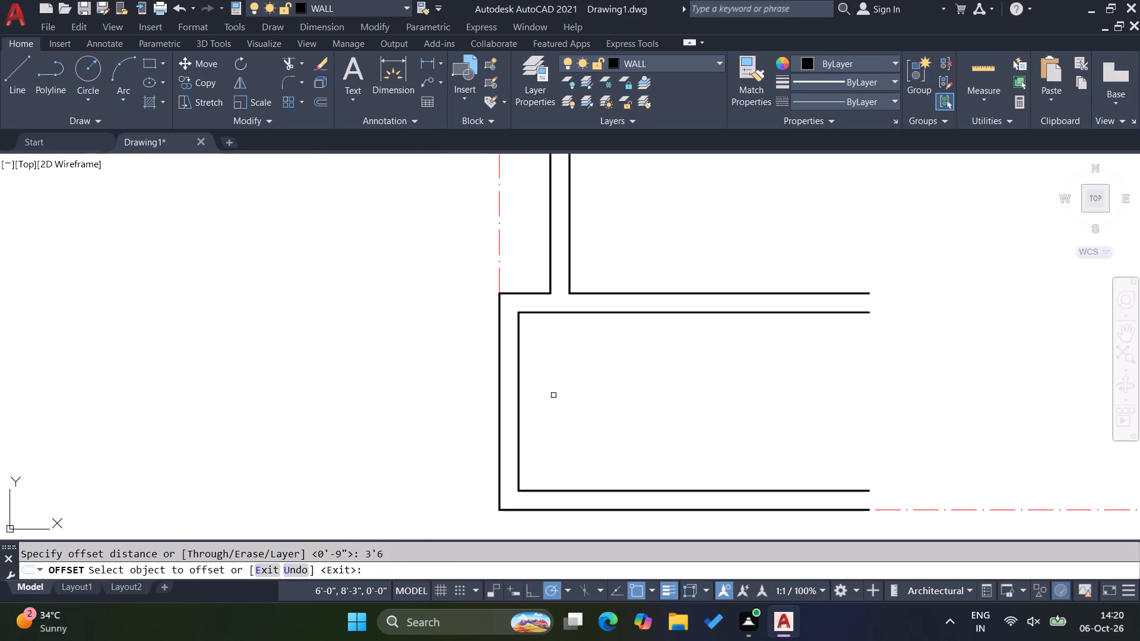
pyautogui.click(519, 367)
pyautogui.click(611, 376)
pyautogui.press('Escape')
pyautogui.press('Escape')
pyautogui.press('Escape')
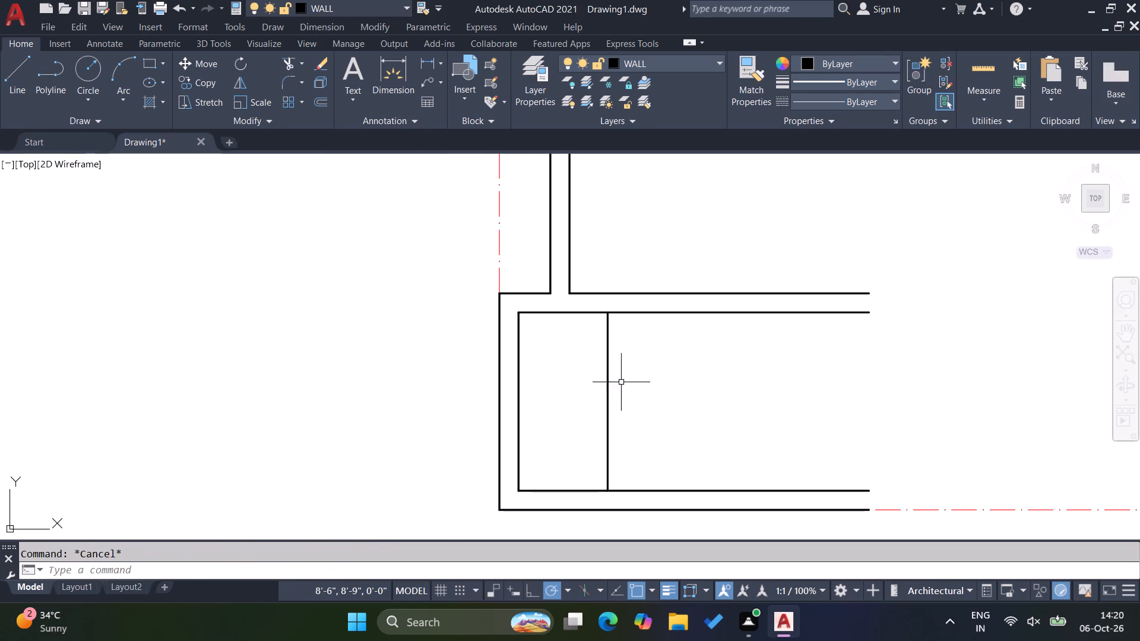
# Move the landing line to the A-STAIRCASE layer.
pyautogui.press('Escape')
pyautogui.moveTo(622, 383); pyautogui.dragTo(616, 378)
pyautogui.click(591, 339)
pyautogui.click(638, 65)
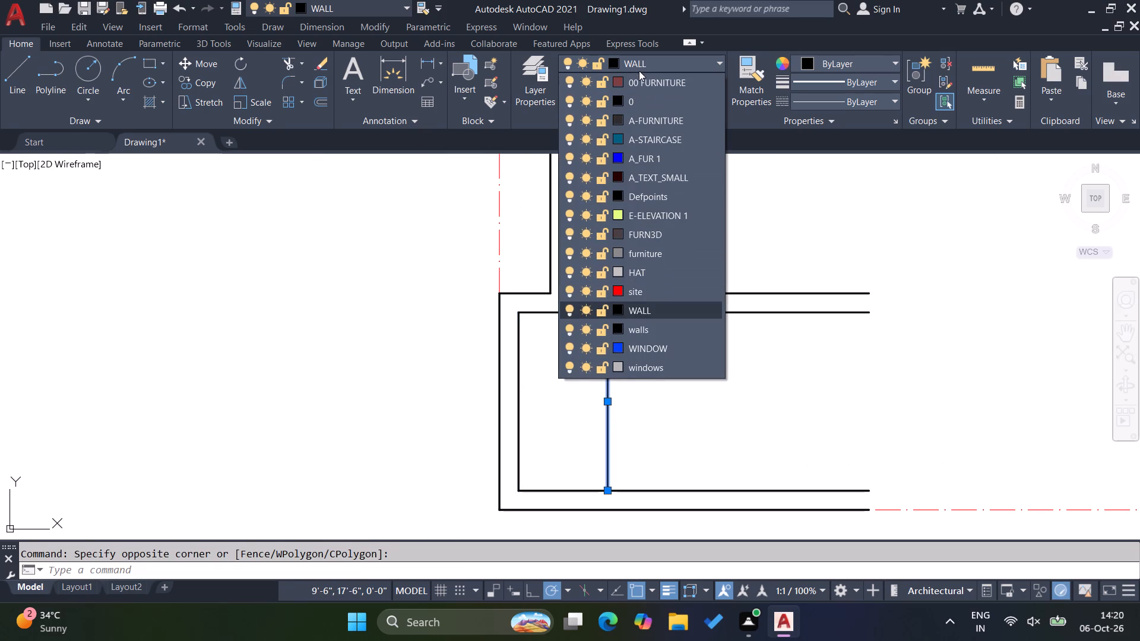
pyautogui.click(642, 137)
pyautogui.press('Escape')
pyautogui.click(638, 62)
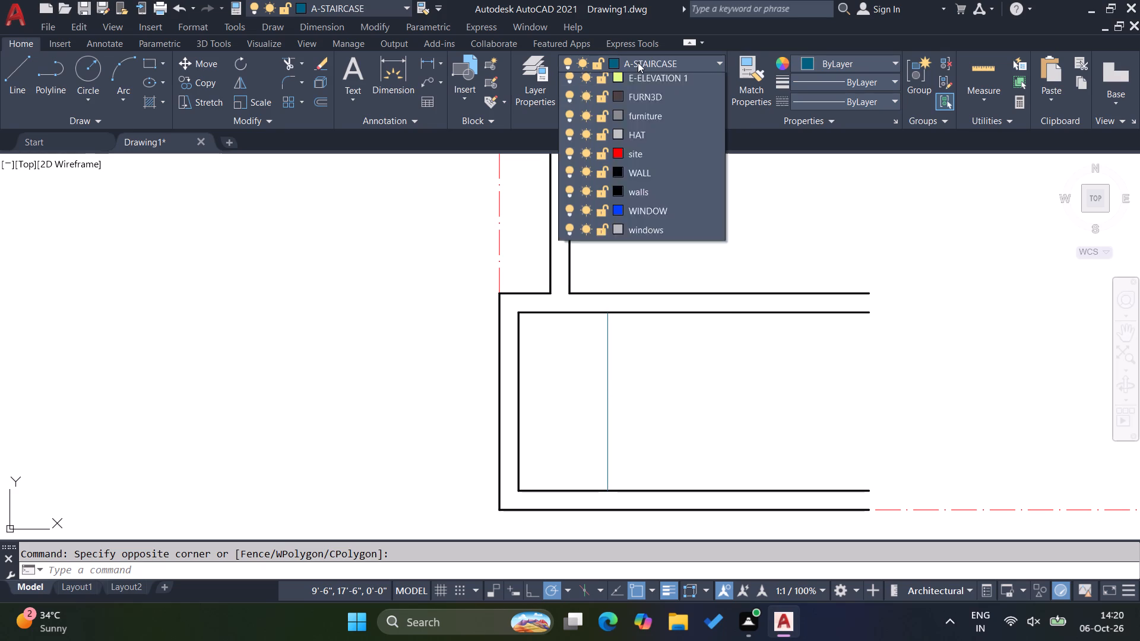
pyautogui.click(638, 141)
pyautogui.press('Escape')
pyautogui.press('Escape')
pyautogui.press('Escape')
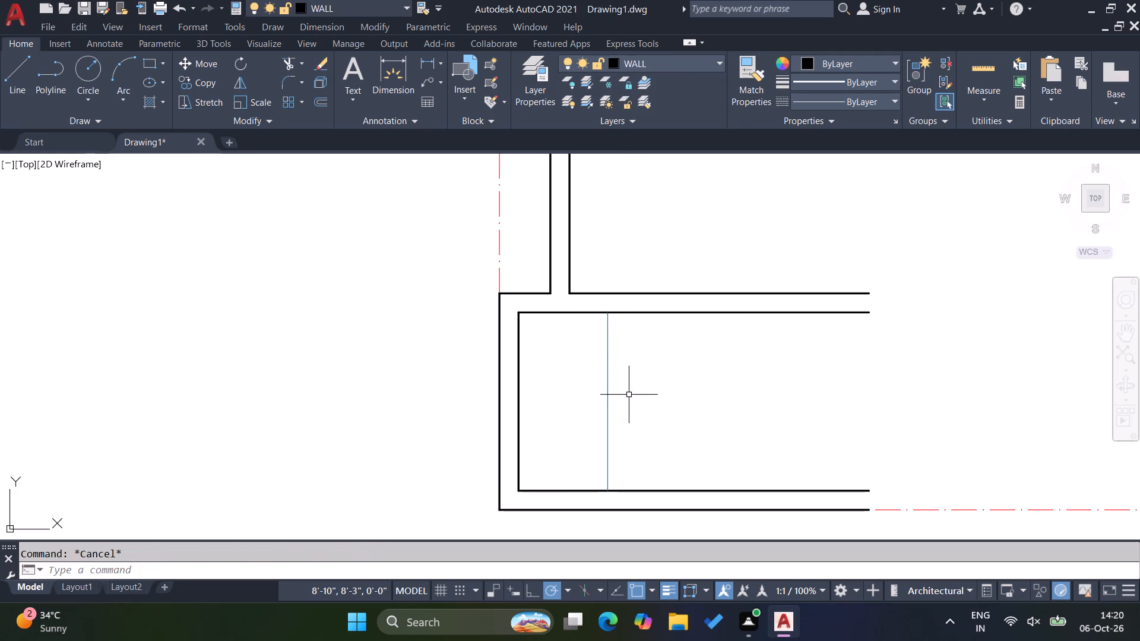
# Offset the landing line to the right ten times at 1' spacing with the Multiple option to form the stair treads.
pyautogui.press('Escape')
pyautogui.press('o')
pyautogui.press('Return')
pyautogui.press('1')
pyautogui.press("'")
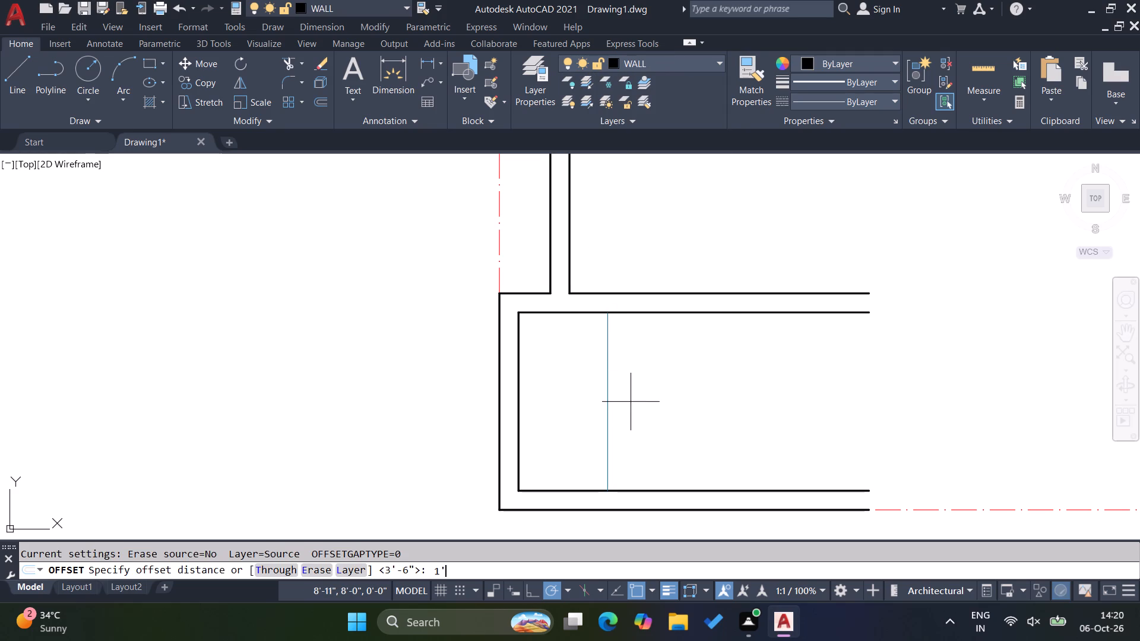
pyautogui.press('Return')
pyautogui.click(608, 426)
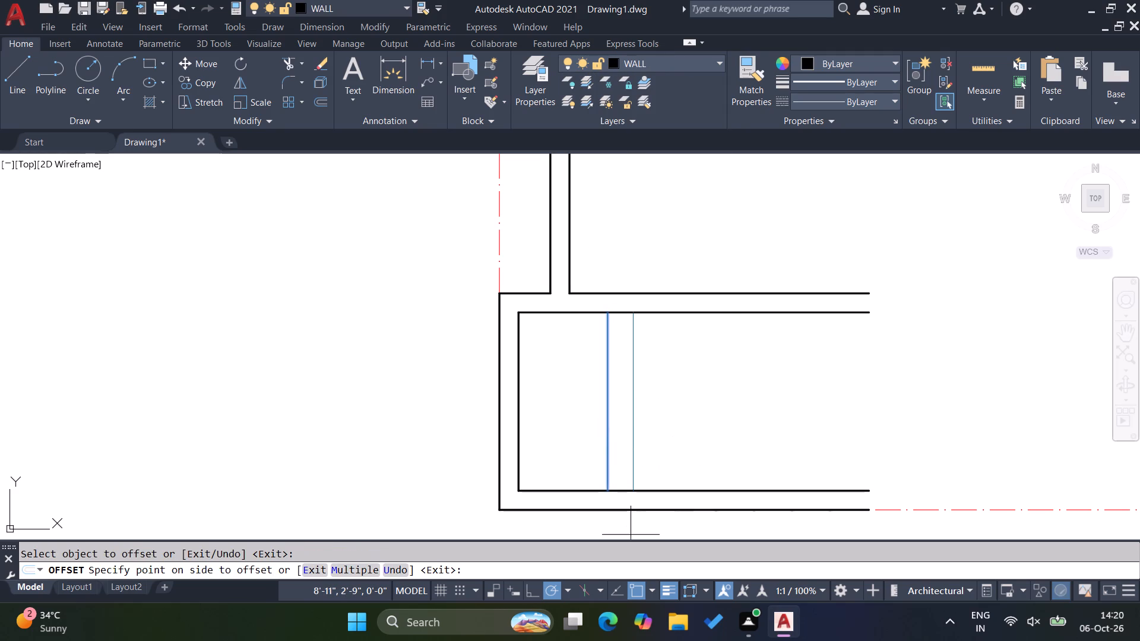
pyautogui.click(363, 566)
pyautogui.click(779, 434)
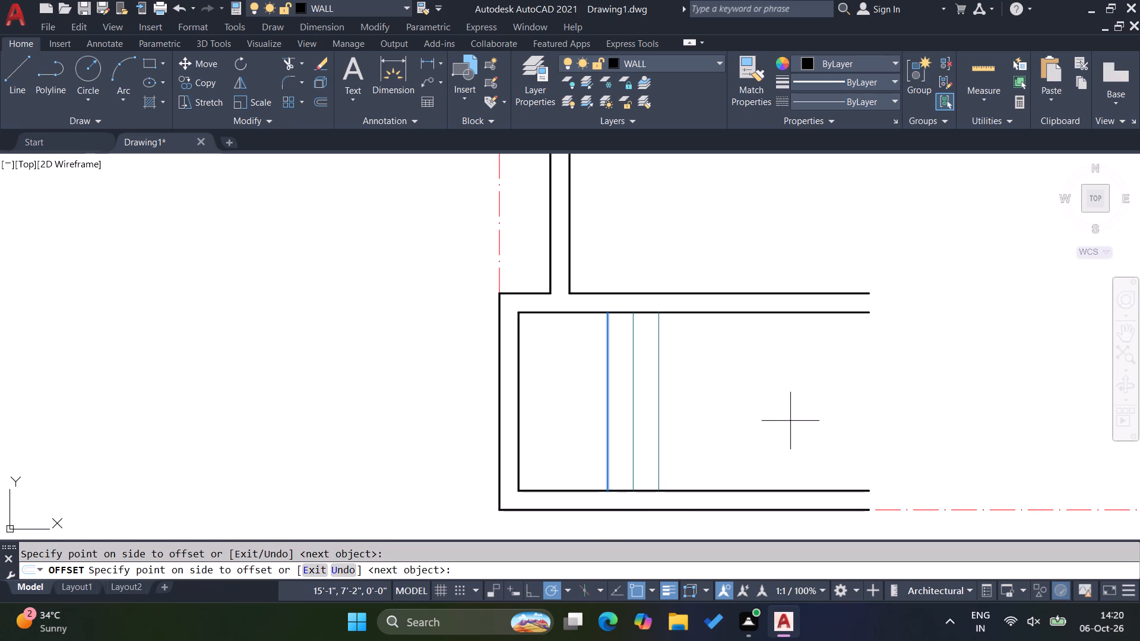
pyautogui.click(791, 420)
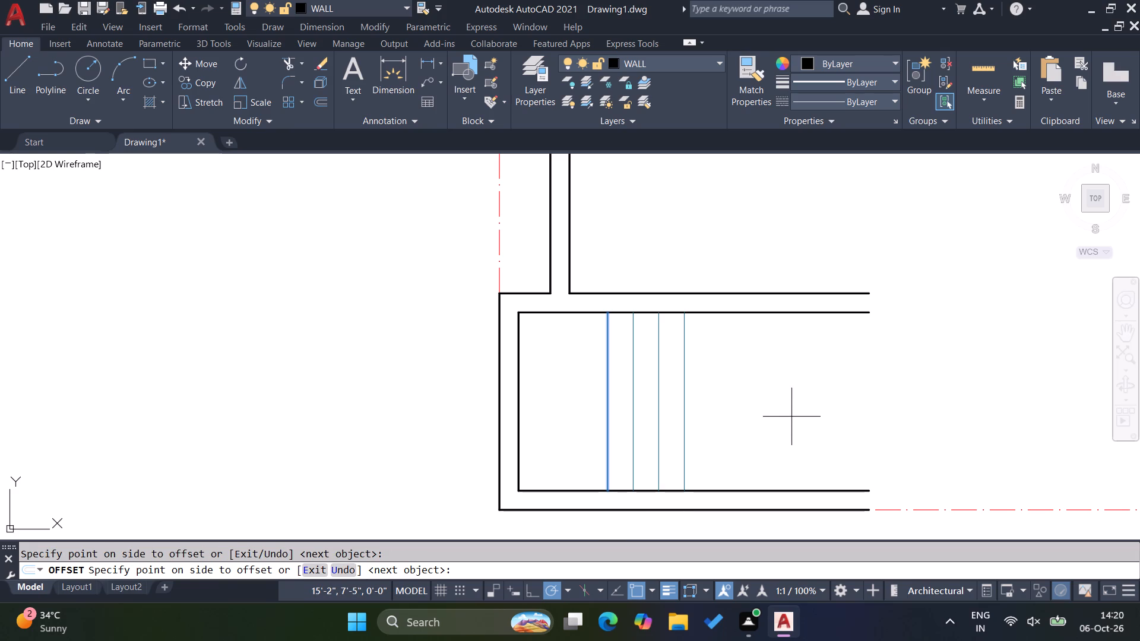
pyautogui.click(791, 416)
pyautogui.doubleClick(791, 416)
pyautogui.click(819, 406)
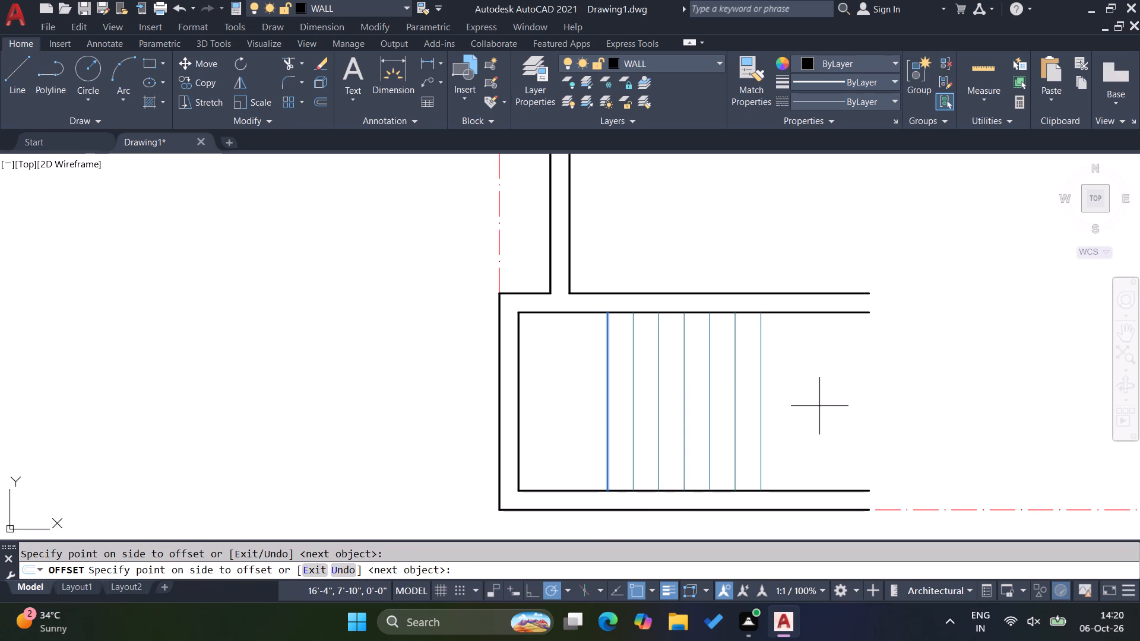
pyautogui.click(862, 400)
pyautogui.click(887, 399)
pyautogui.click(916, 394)
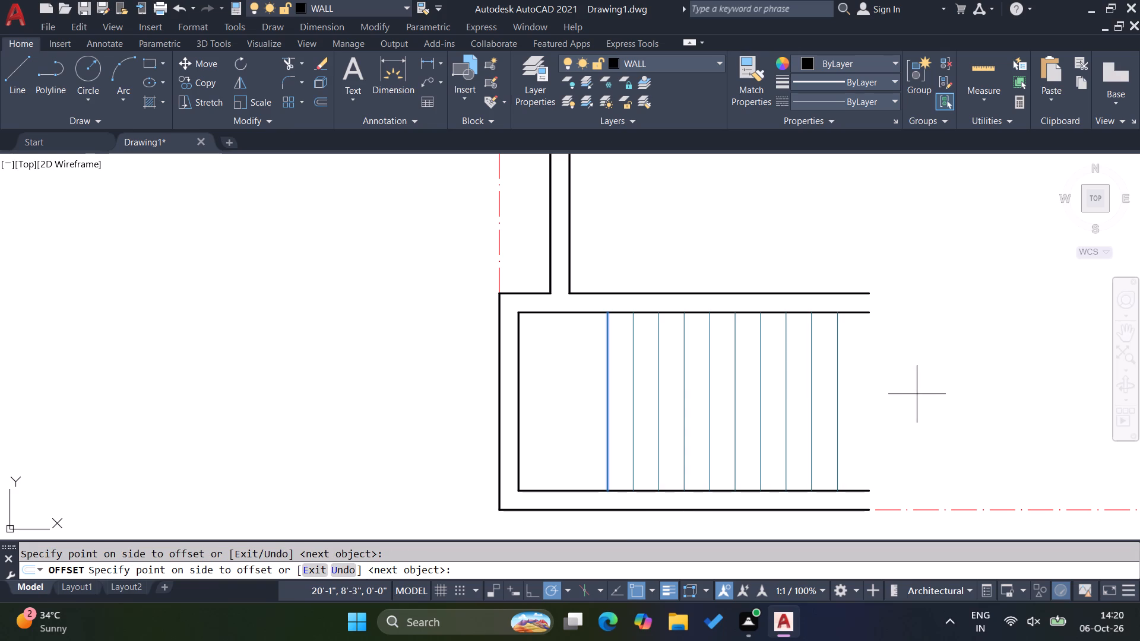
pyautogui.click(942, 389)
pyautogui.click(945, 389)
pyautogui.press('Return')
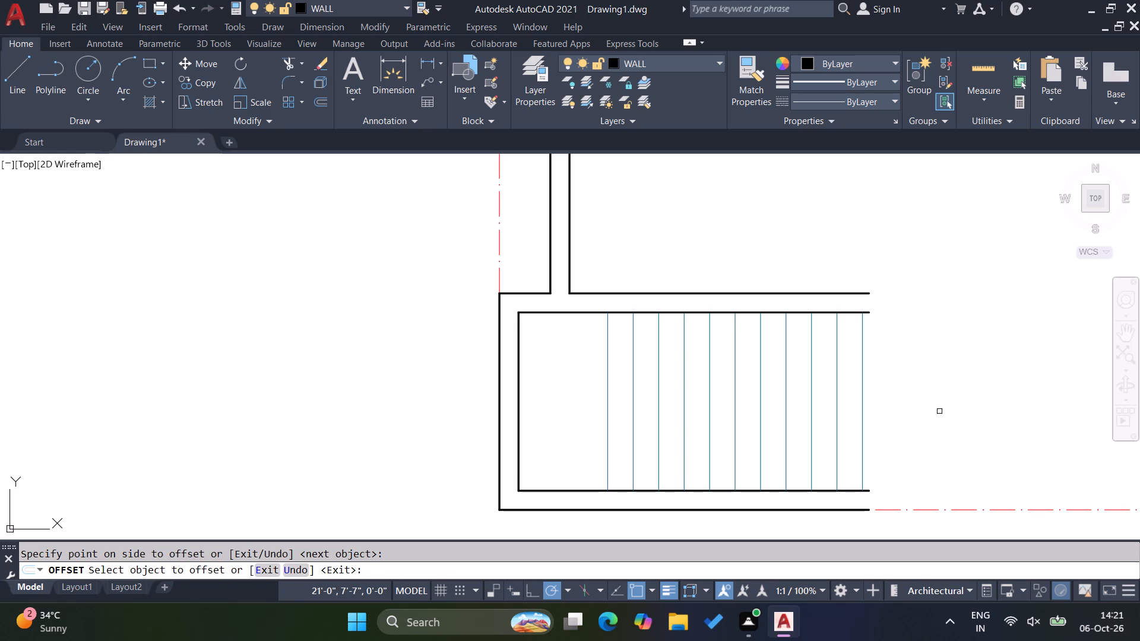
# Draw a horizontal centre line across the stair treads from the landing line's midpoint to the last tread.
pyautogui.press('Escape')
pyautogui.press('Escape')
pyautogui.press('Escape')
pyautogui.press('Escape')
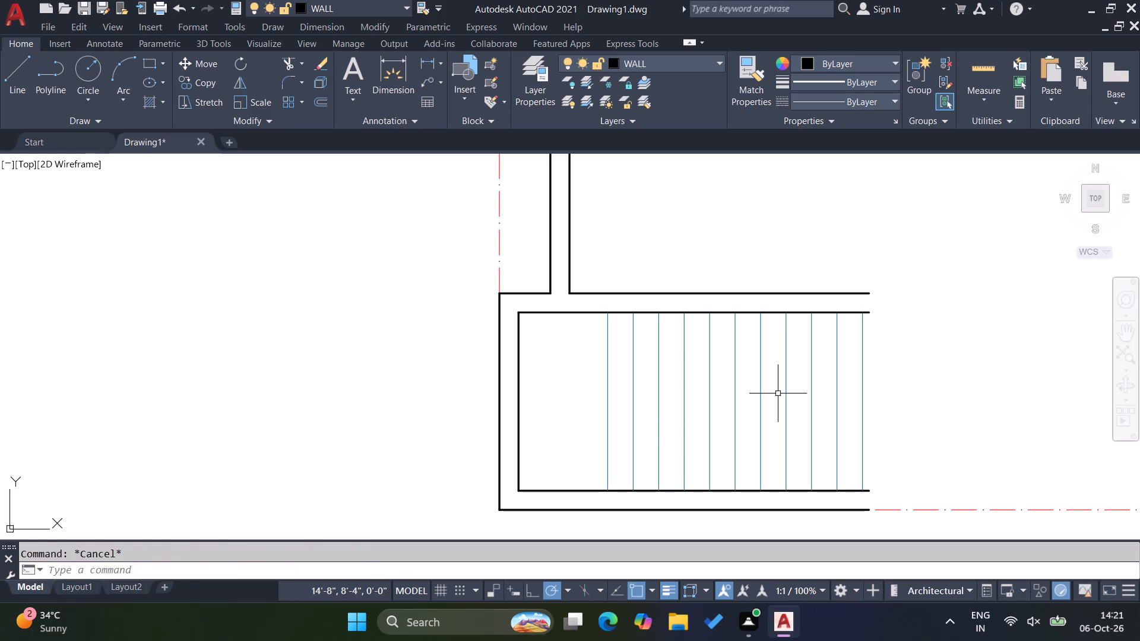
pyautogui.press('l')
pyautogui.press('Return')
pyautogui.click(607, 396)
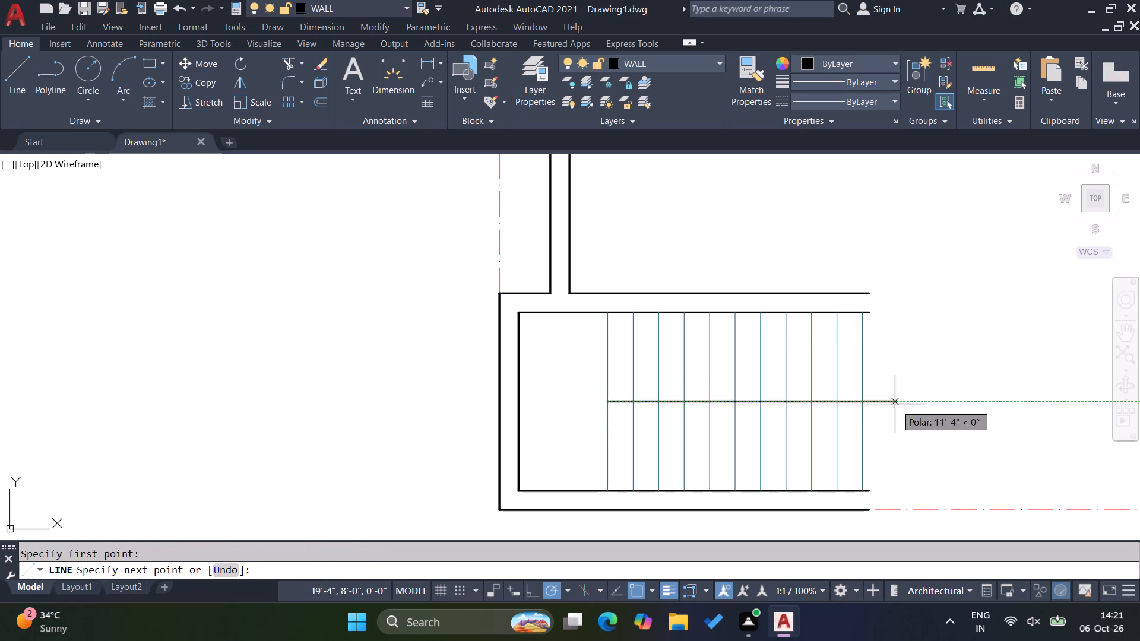
pyautogui.click(861, 403)
pyautogui.press('Escape')
pyautogui.press('Escape')
# Match the stair centre line's properties to those of the last tread line.
pyautogui.write('MA')
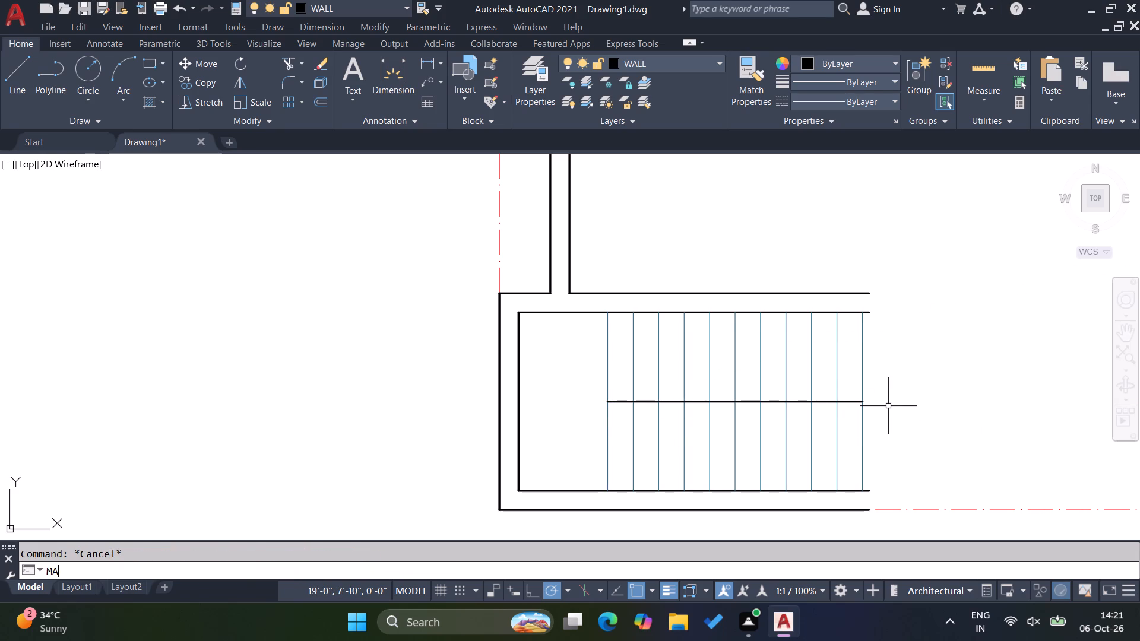
pyautogui.press('Return')
pyautogui.click(863, 420)
pyautogui.moveTo(850, 410); pyautogui.dragTo(838, 391)
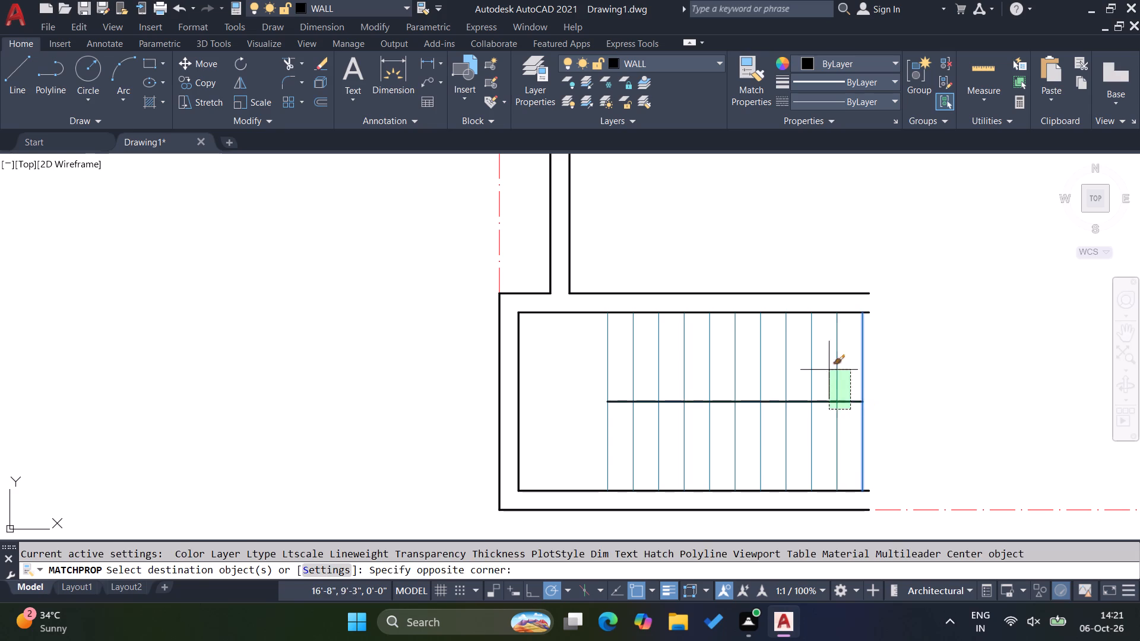
pyautogui.click(829, 369)
pyautogui.press('Escape')
pyautogui.press('Escape')
pyautogui.press('Escape')
# Draw end lines across the open ends of the upper and lower stair walls, aligned with the last tread.
pyautogui.press('l')
pyautogui.press('Return')
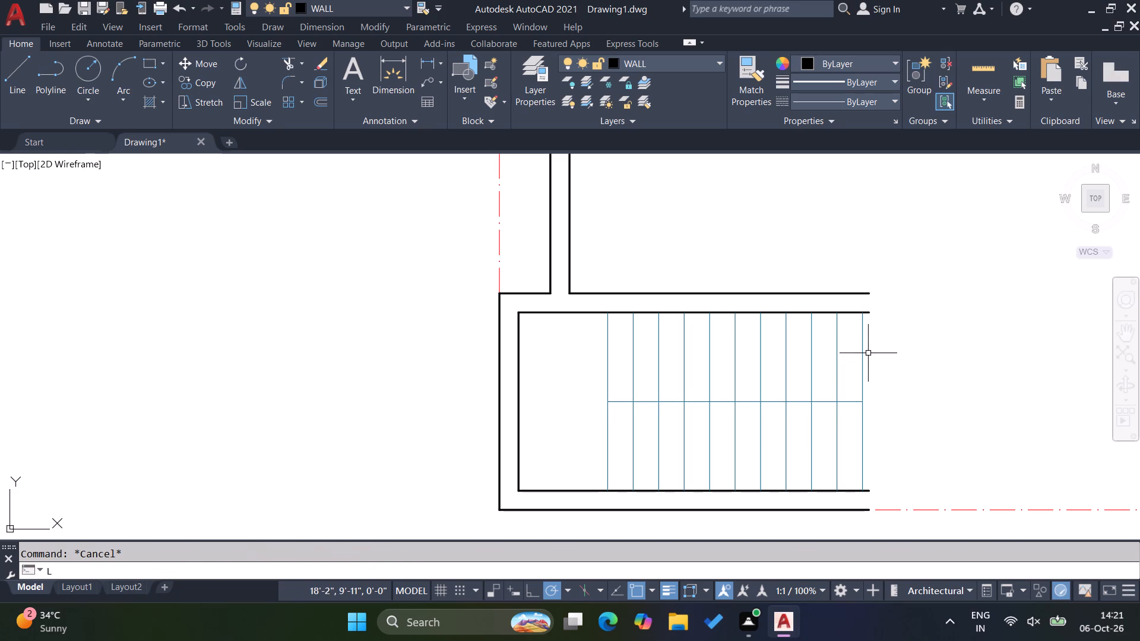
pyautogui.click(864, 313)
pyautogui.click(861, 291)
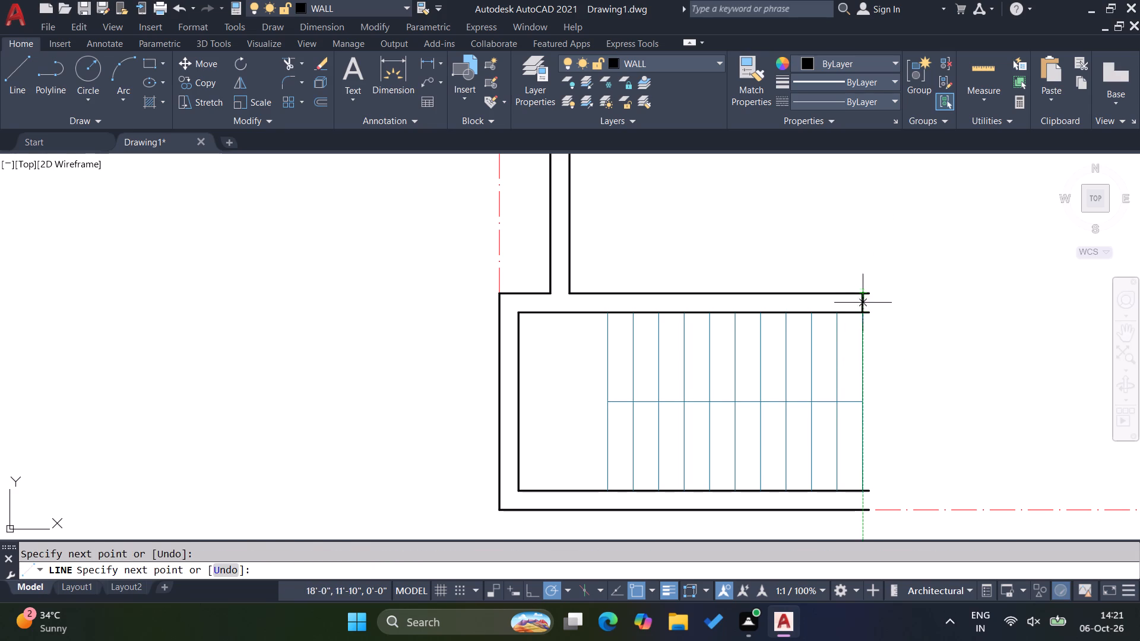
pyautogui.press('Return')
pyautogui.press('Return')
pyautogui.scroll(2, 857, 514)
pyautogui.click(866, 452)
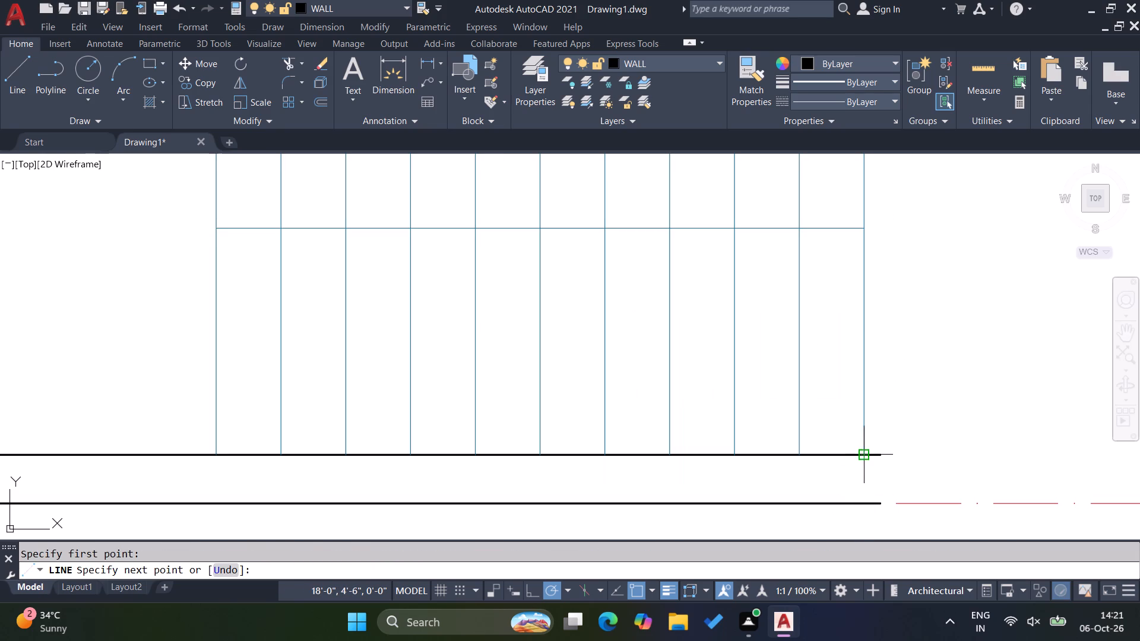
pyautogui.click(862, 523)
pyautogui.press('Escape')
pyautogui.press('Escape')
# Trim the excess of the lower end line and the wall lines that overhang beyond the last tread.
pyautogui.press('t')
pyautogui.press('r')
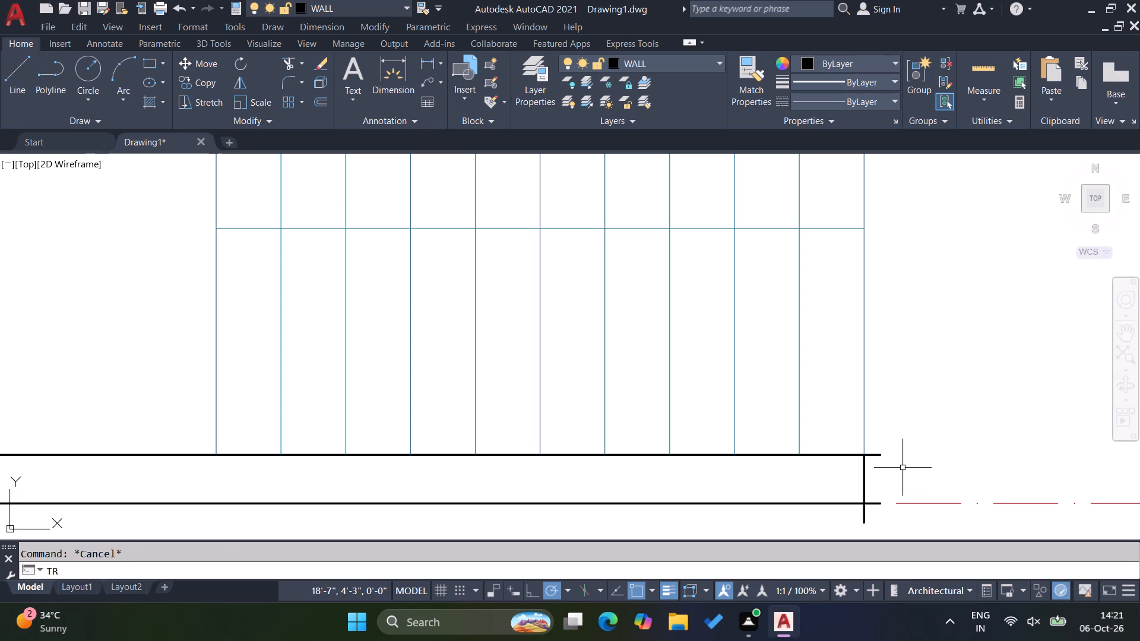
pyautogui.press('Return')
pyautogui.click(859, 521)
pyautogui.click(866, 518)
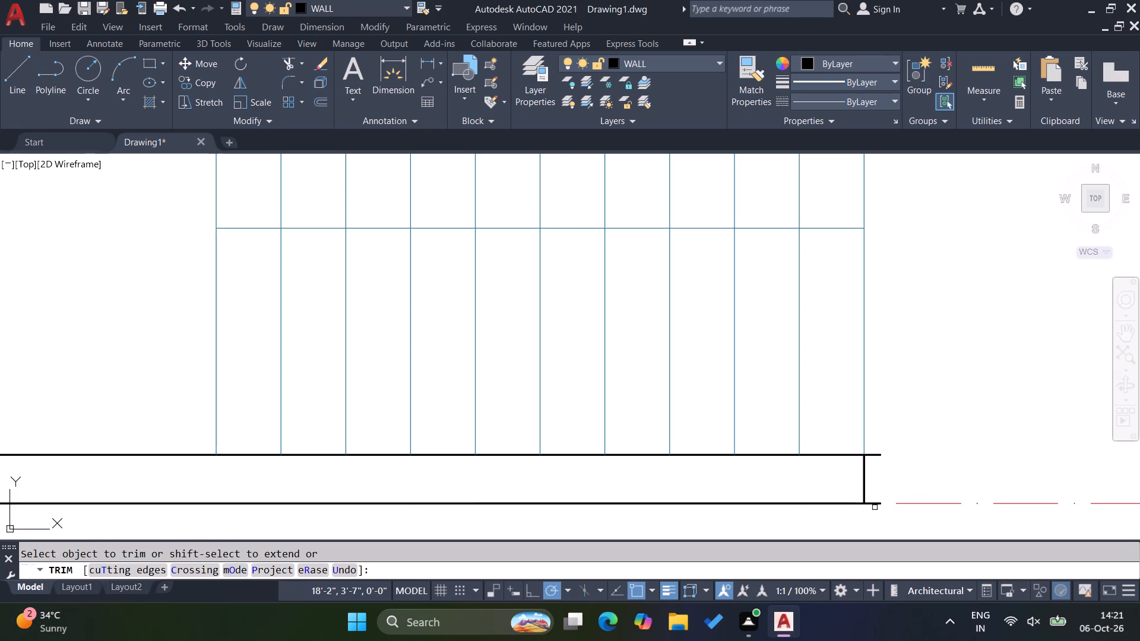
pyautogui.click(875, 505)
pyautogui.click(879, 462)
pyautogui.click(879, 439)
pyautogui.scroll(-3, 856, 502)
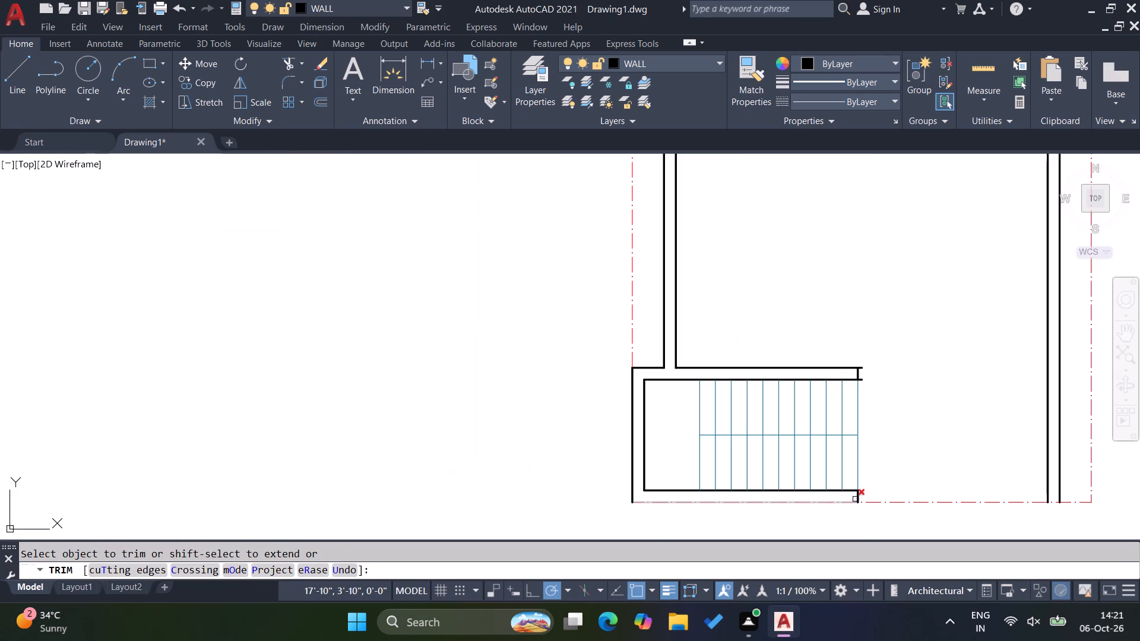
pyautogui.scroll(3, 856, 338)
pyautogui.click(856, 461)
pyautogui.click(861, 430)
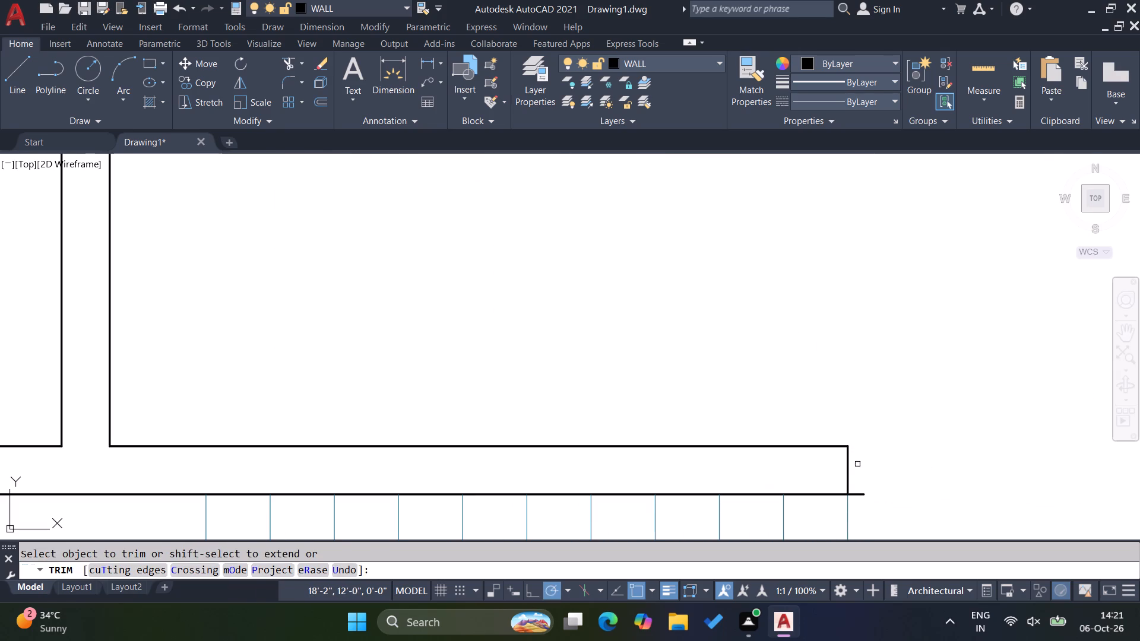
pyautogui.click(854, 476)
pyautogui.click(857, 503)
pyautogui.scroll(-3, 869, 424)
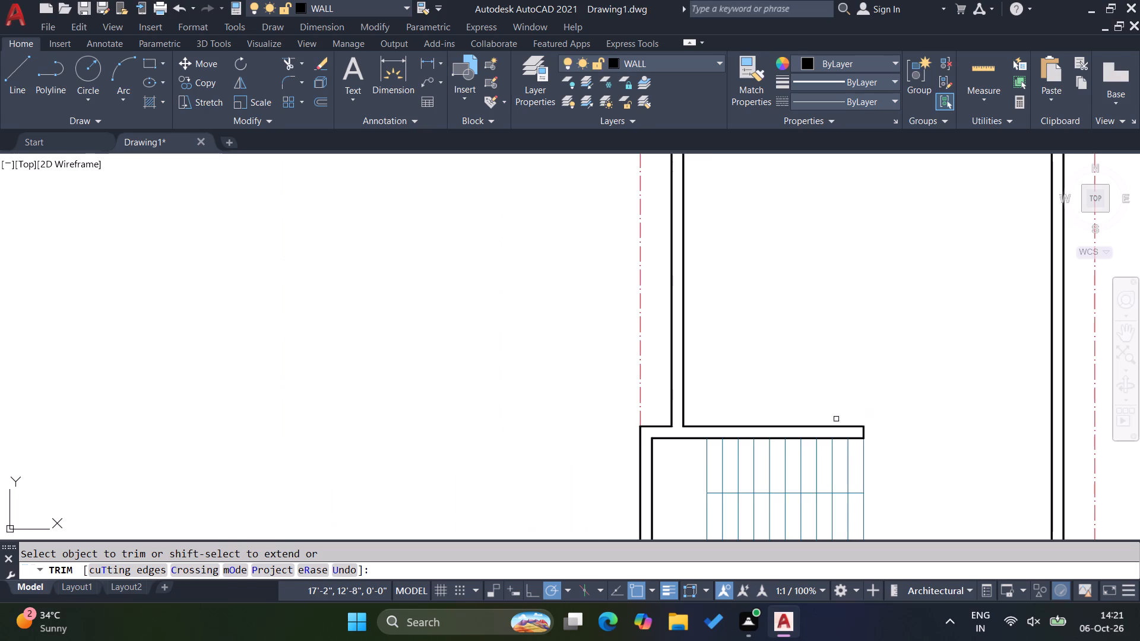
pyautogui.scroll(-2, 758, 412)
pyautogui.press('Escape')
pyautogui.press('Escape')
pyautogui.press('Escape')
# Examine the overall plan from the staircase up to the upper outer walls.
pyautogui.scroll(-2, 761, 432)
pyautogui.press('Escape')
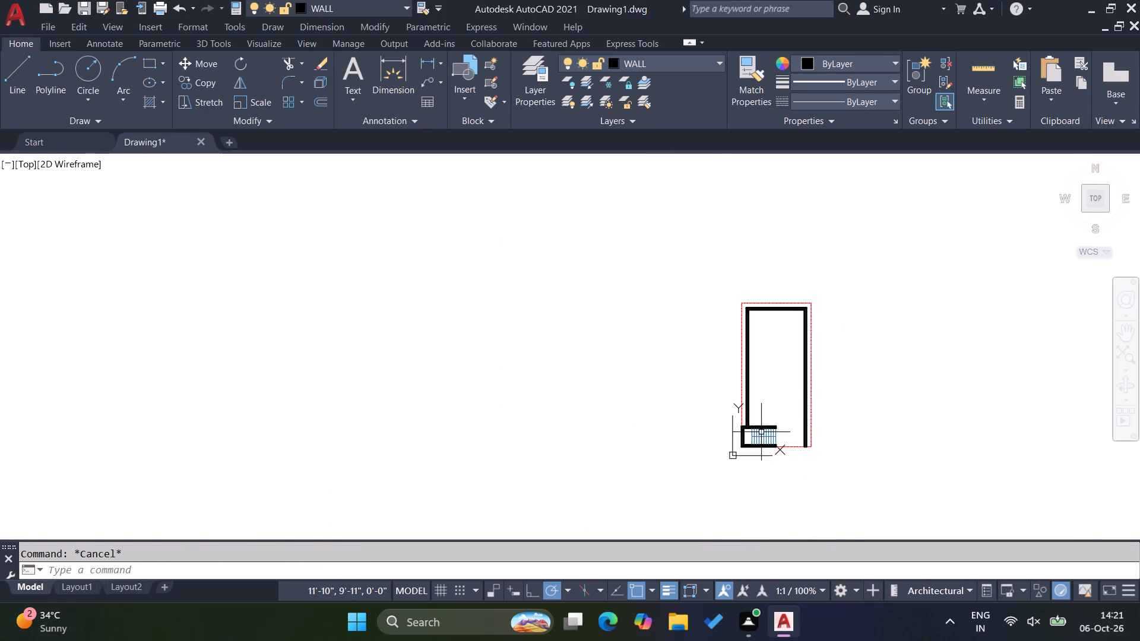
pyautogui.press('Escape')
pyautogui.press('Escape')
pyautogui.scroll(3, 771, 308)
pyautogui.scroll(-1, 752, 302)
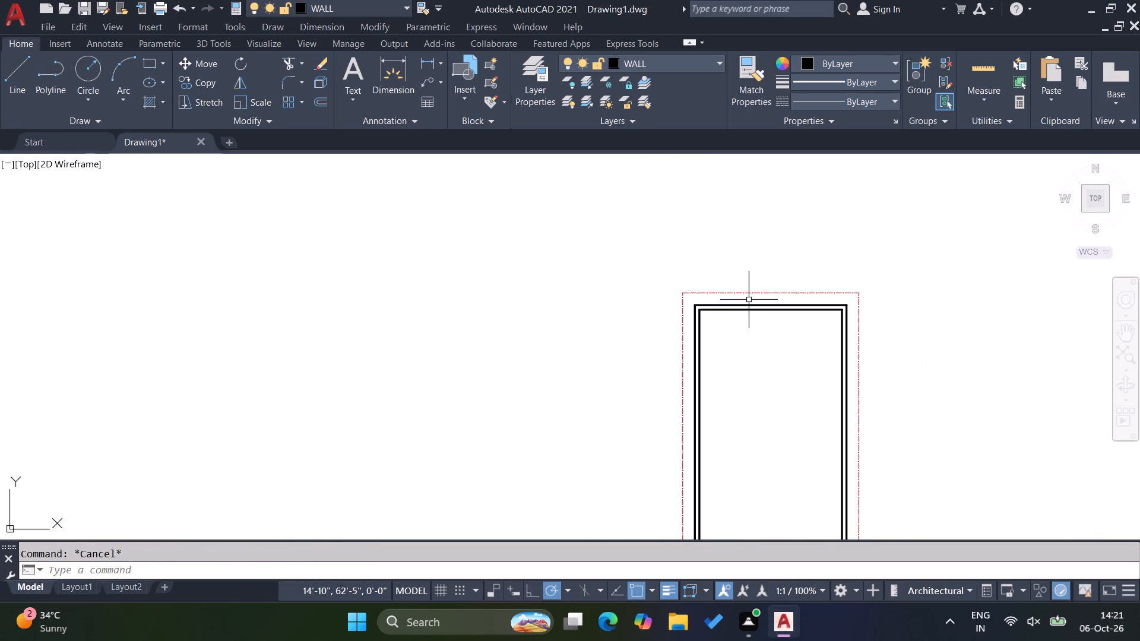
pyautogui.scroll(-1, 749, 300)
pyautogui.scroll(1, 732, 488)
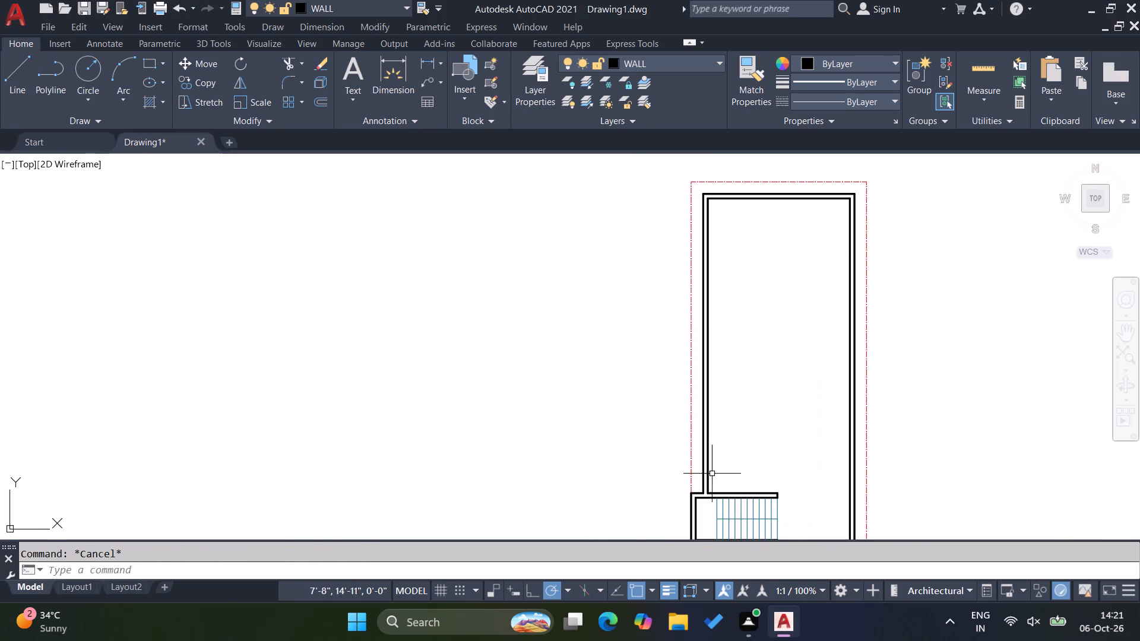
pyautogui.press('Escape')
pyautogui.press('Escape')
pyautogui.press('Escape')
pyautogui.scroll(-1, 683, 418)
pyautogui.scroll(2, 750, 303)
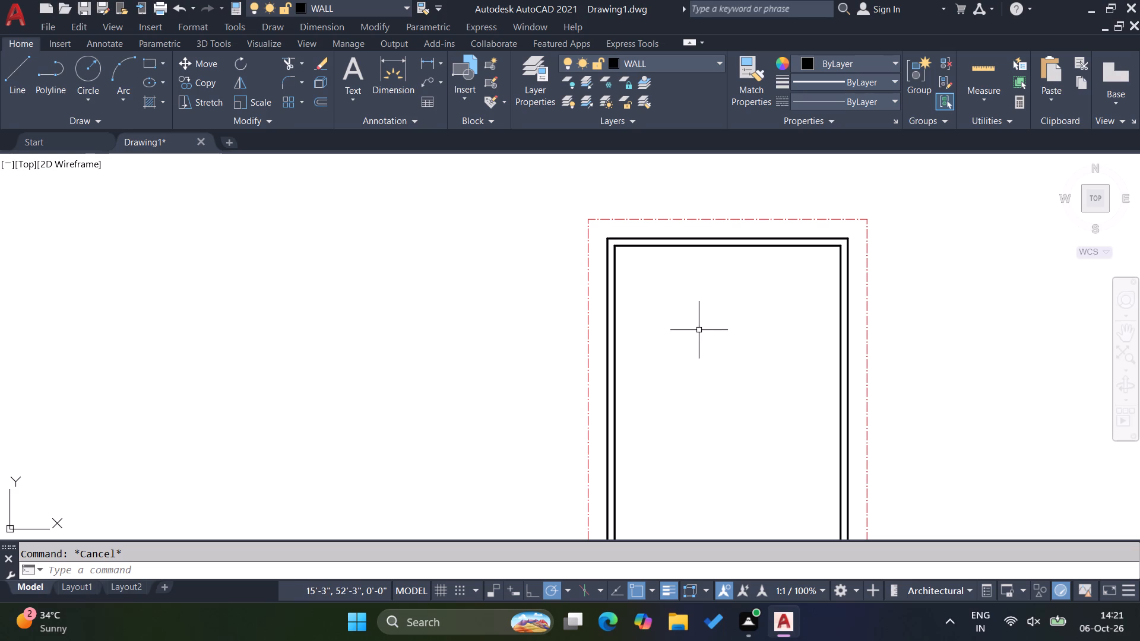
# Offset the inner line of the left outer wall 11'6" to the right to start a vertical partition.
pyautogui.press('Escape')
pyautogui.press('Escape')
pyautogui.press('o')
pyautogui.press('Return')
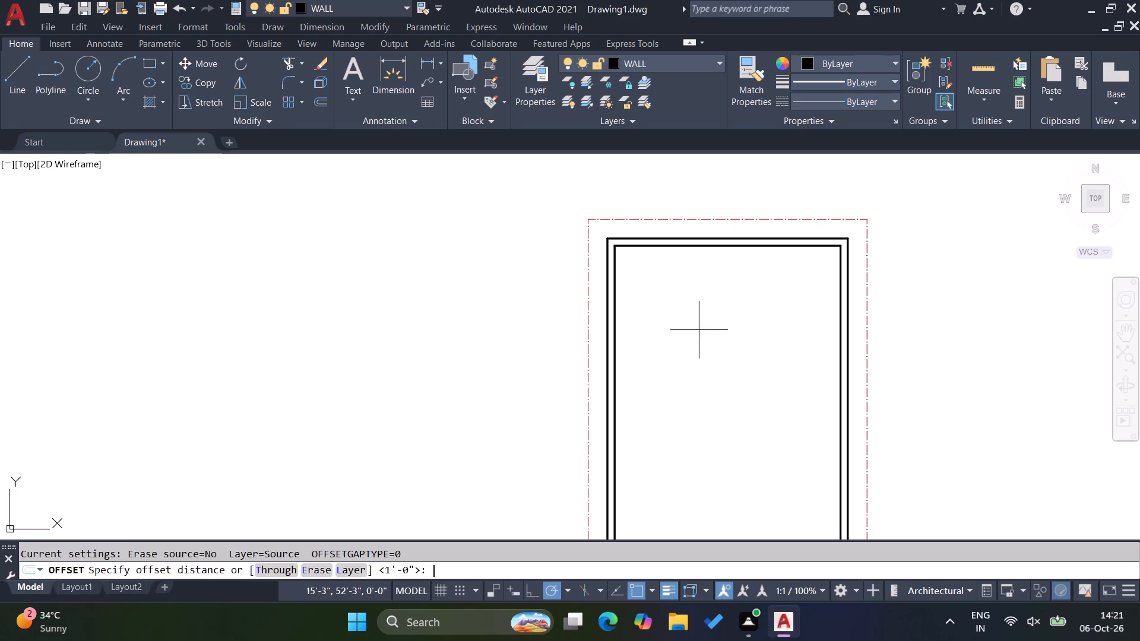
pyautogui.write("11'6")
pyautogui.press('Return')
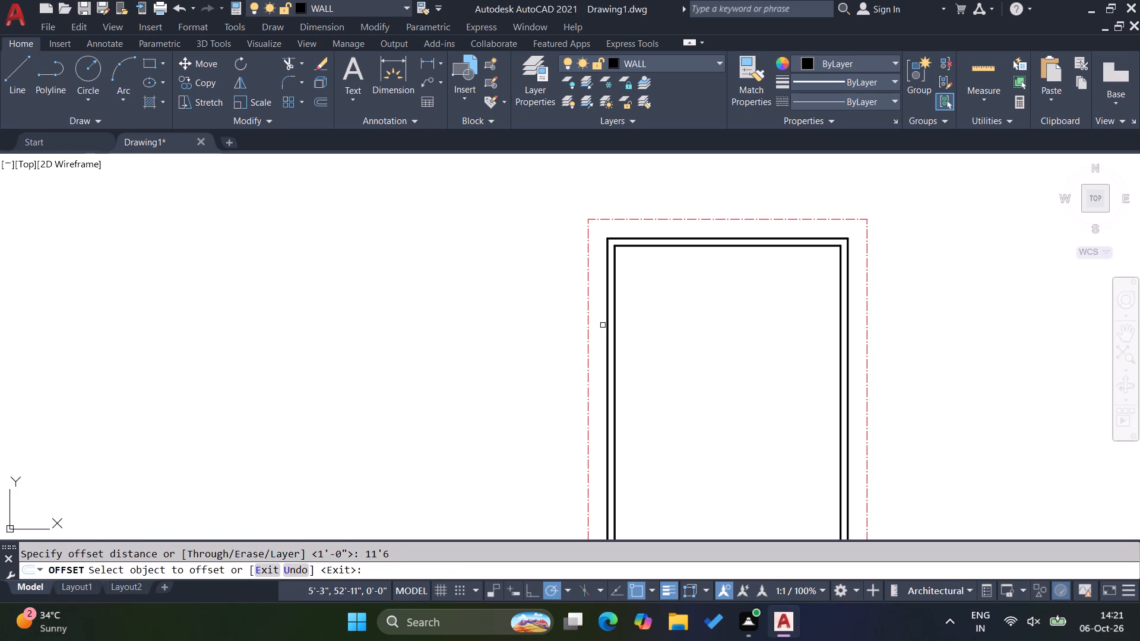
pyautogui.click(617, 335)
pyautogui.click(616, 334)
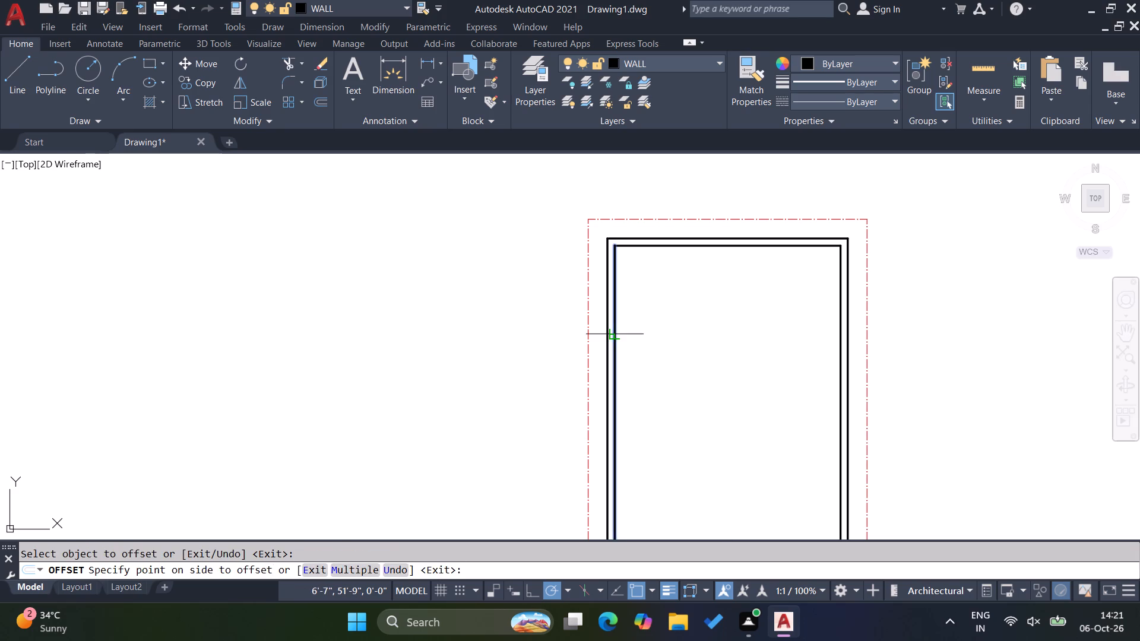
pyautogui.click(704, 331)
pyautogui.press('Escape')
pyautogui.press('Escape')
pyautogui.press('Escape')
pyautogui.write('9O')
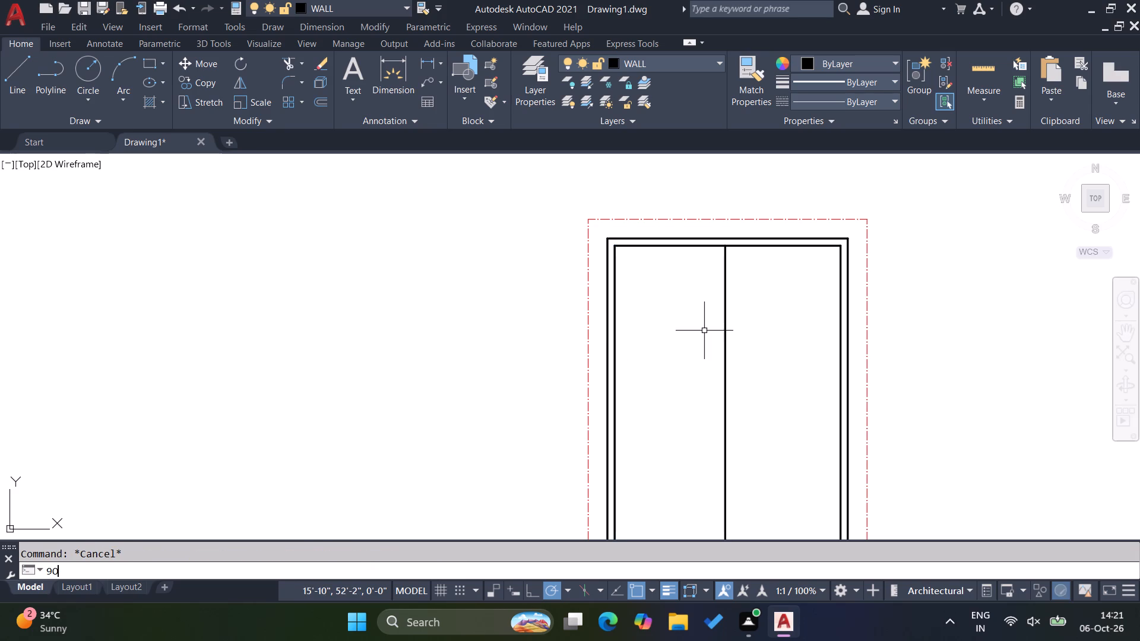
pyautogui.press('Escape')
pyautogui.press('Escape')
# Offset the new partition line 6" to the right to give the partition its thickness.
pyautogui.press('o')
pyautogui.press('Return')
pyautogui.press('6')
pyautogui.press('Return')
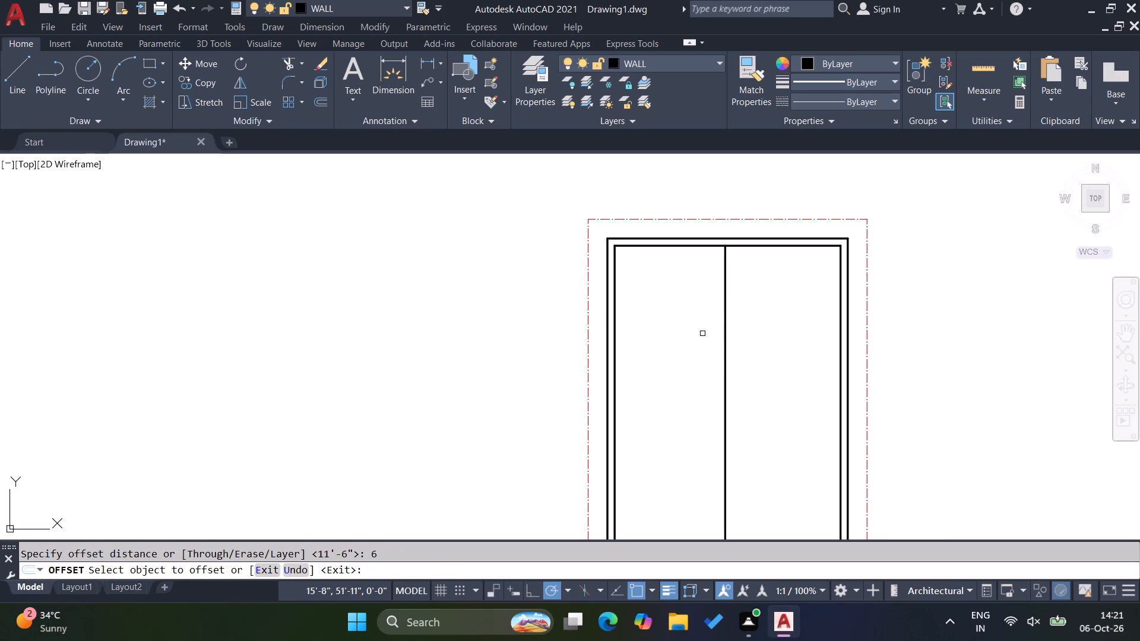
pyautogui.click(728, 356)
pyautogui.click(726, 364)
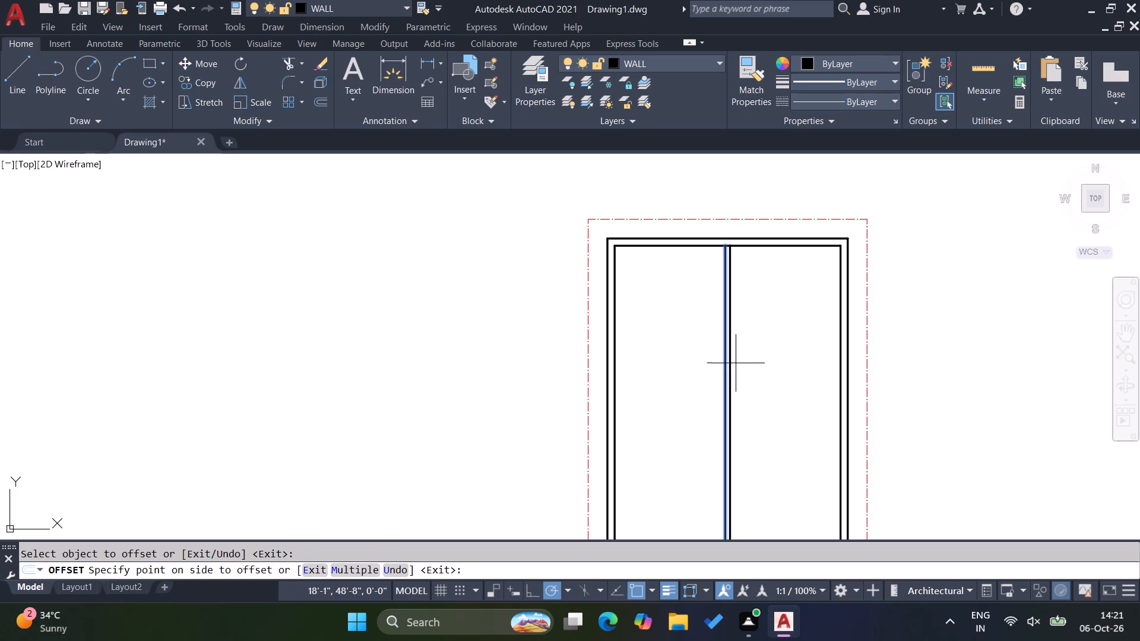
pyautogui.click(756, 362)
pyautogui.press('Escape')
pyautogui.press('Escape')
pyautogui.press('Escape')
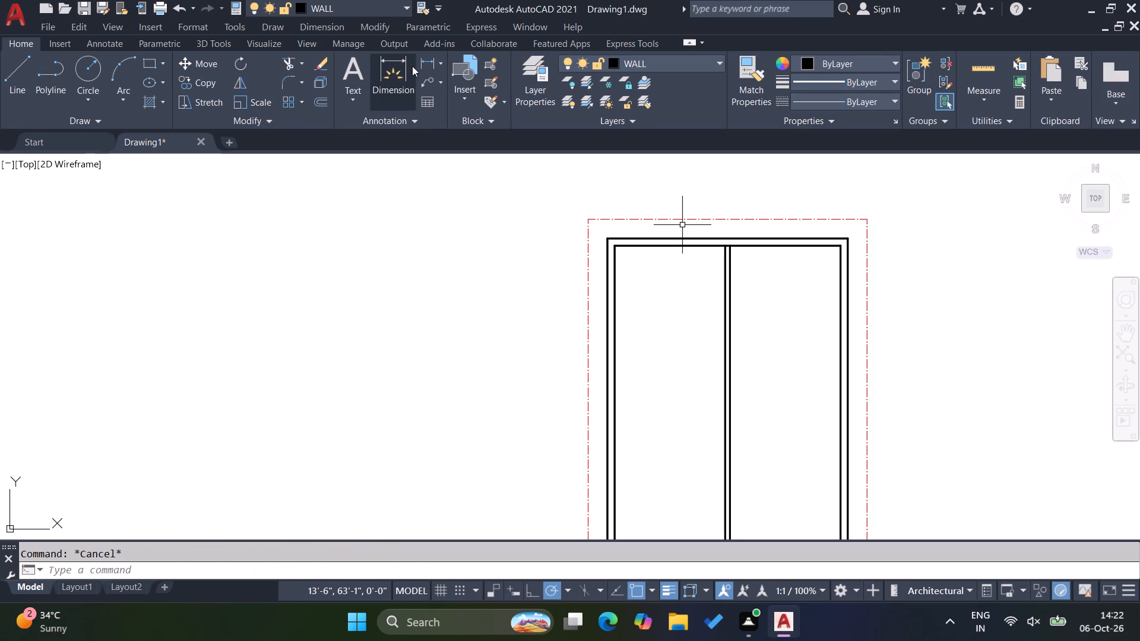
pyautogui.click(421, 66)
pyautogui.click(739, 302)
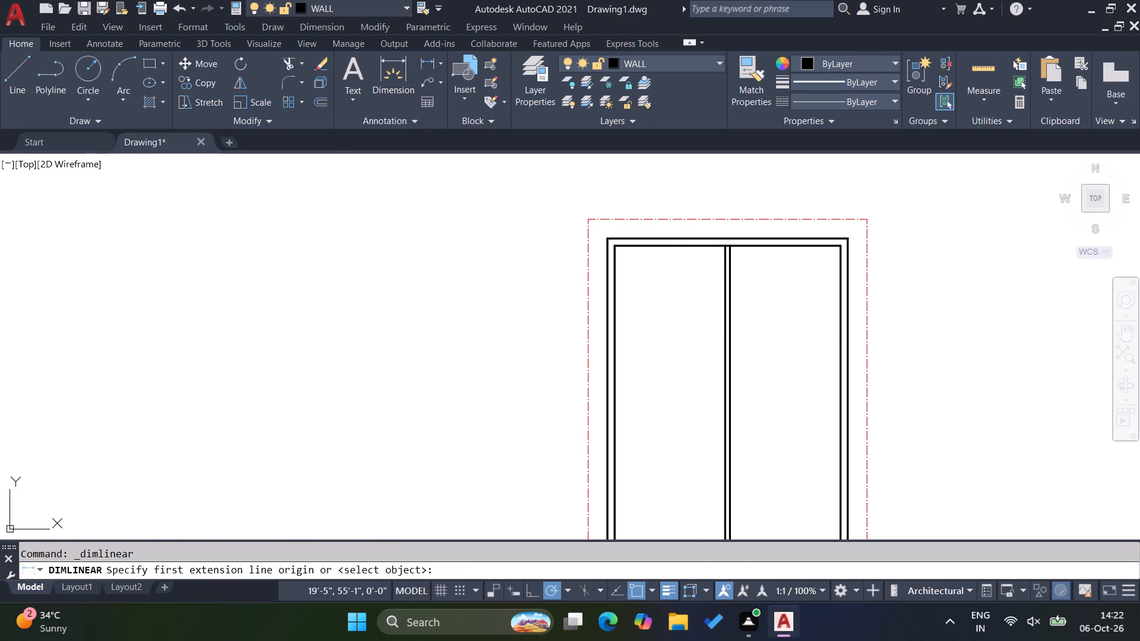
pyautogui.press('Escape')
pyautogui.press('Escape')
# Add a horizontal linear dimension between the partition's right face and the inner line of the right outer wall.
pyautogui.click(425, 61)
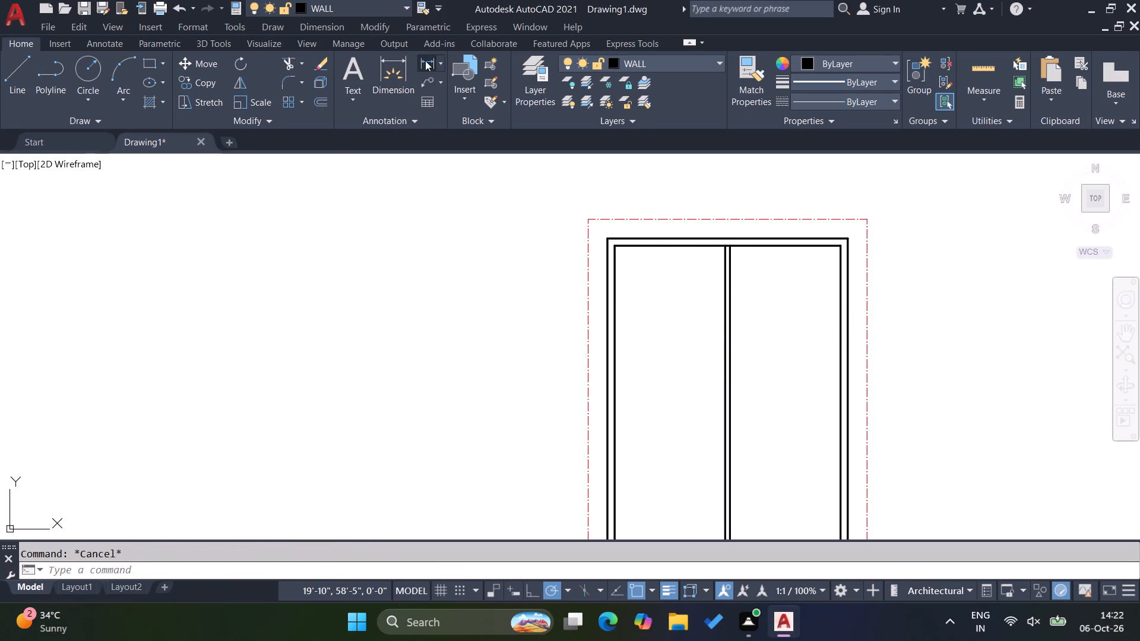
pyautogui.click(729, 320)
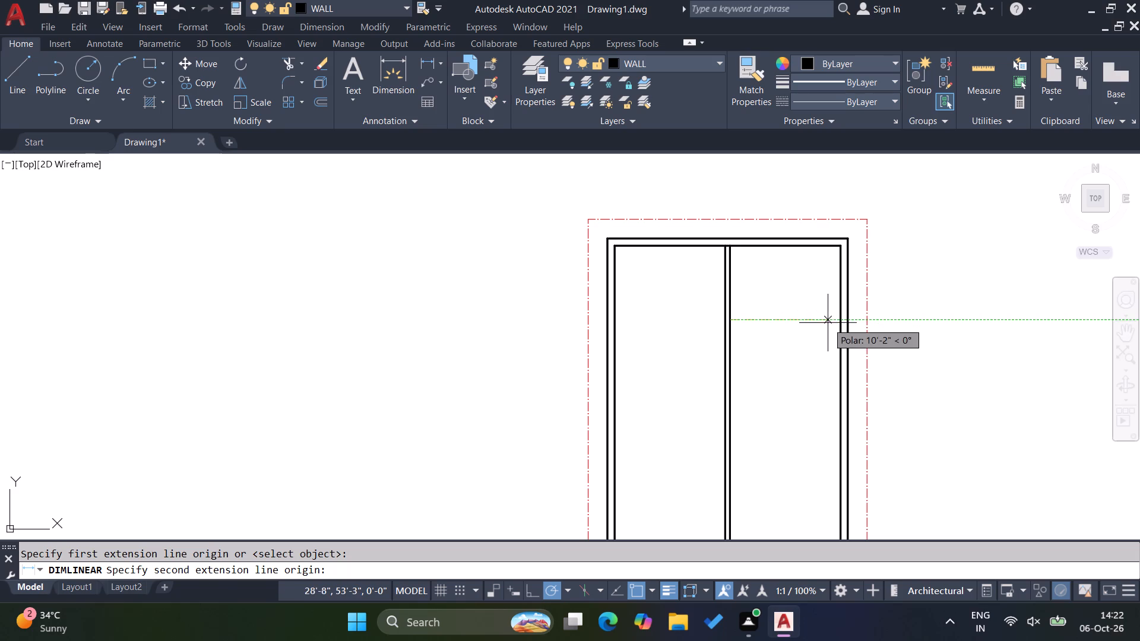
pyautogui.click(836, 322)
pyautogui.click(818, 360)
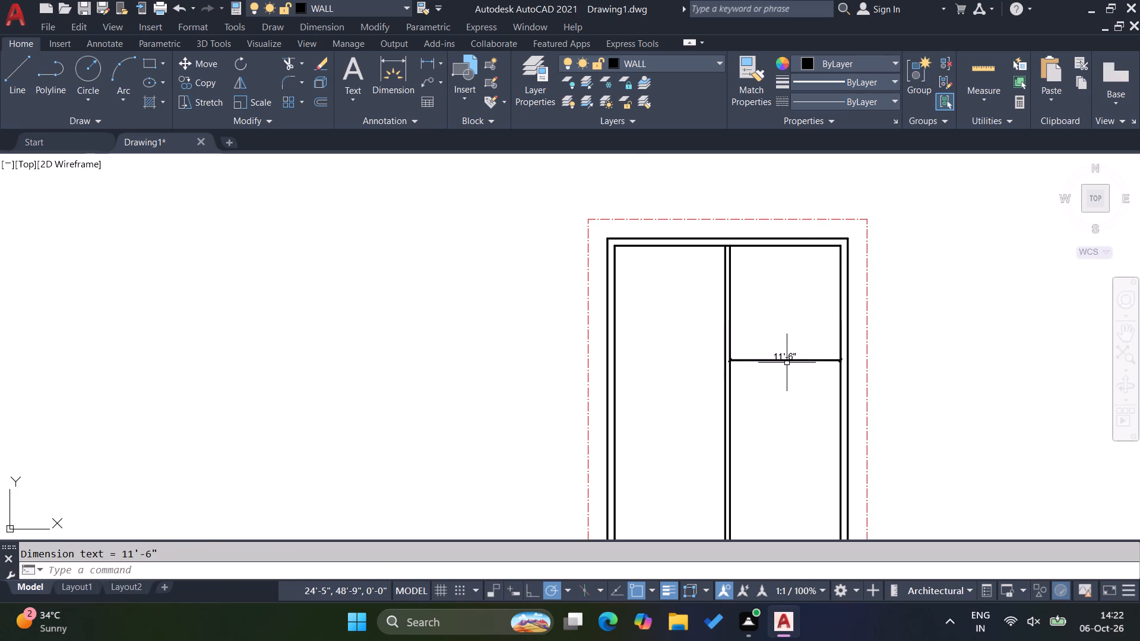
pyautogui.scroll(3, 787, 362)
pyautogui.press('Escape')
pyautogui.press('Escape')
pyautogui.press('Escape')
pyautogui.press('Escape')
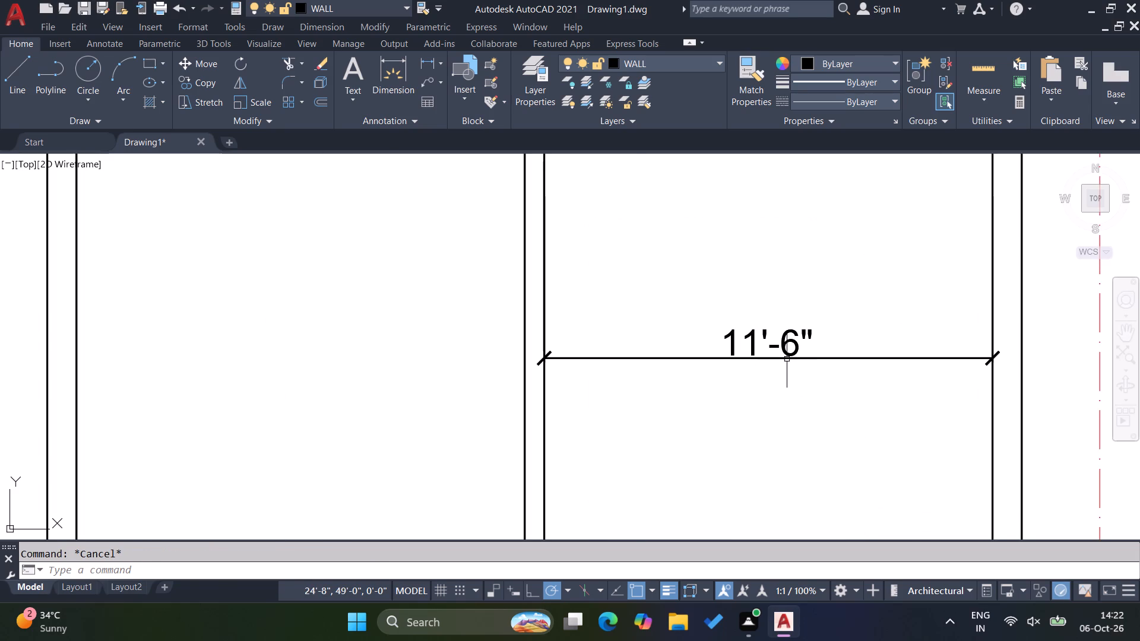
pyautogui.press('Escape')
pyautogui.press('Escape')
pyautogui.press('Escape')
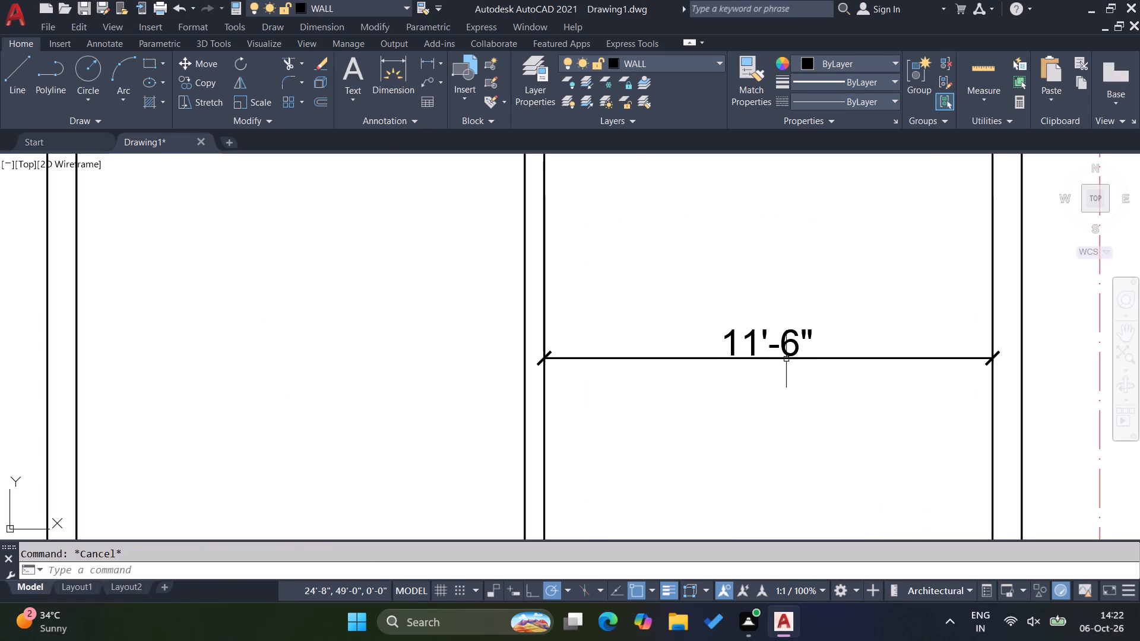
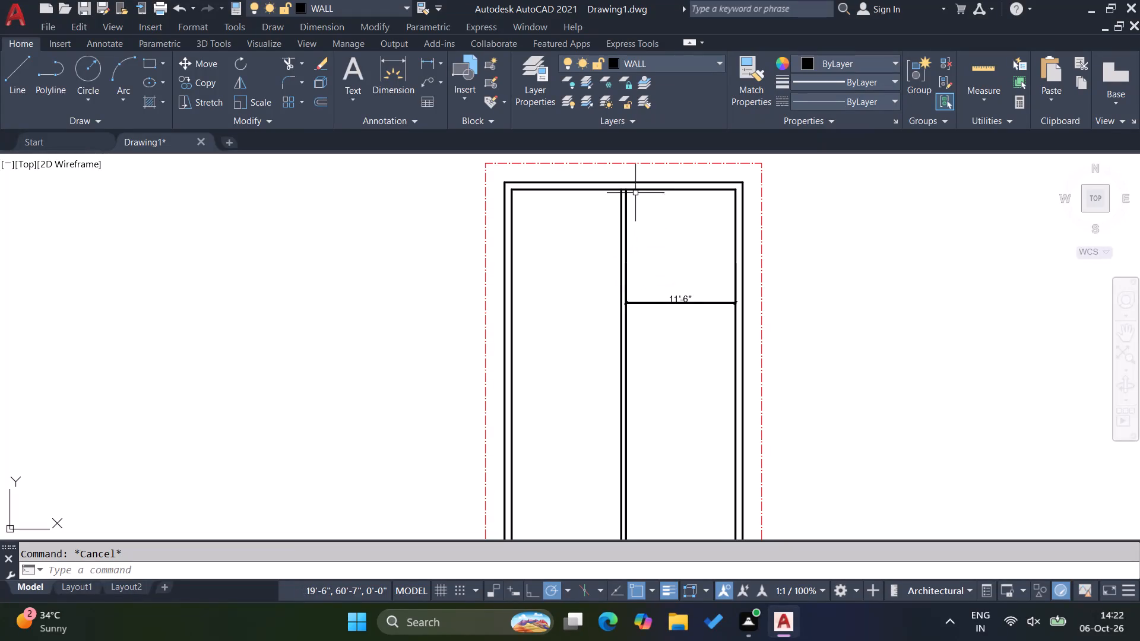
# Trim the top outer wall's inner line between the two faces of the vertical partition.
pyautogui.press('Escape')
pyautogui.press('Escape')
pyautogui.scroll(3, 632, 179)
pyautogui.scroll(-1, 653, 285)
pyautogui.write('TR')
pyautogui.press('Return')
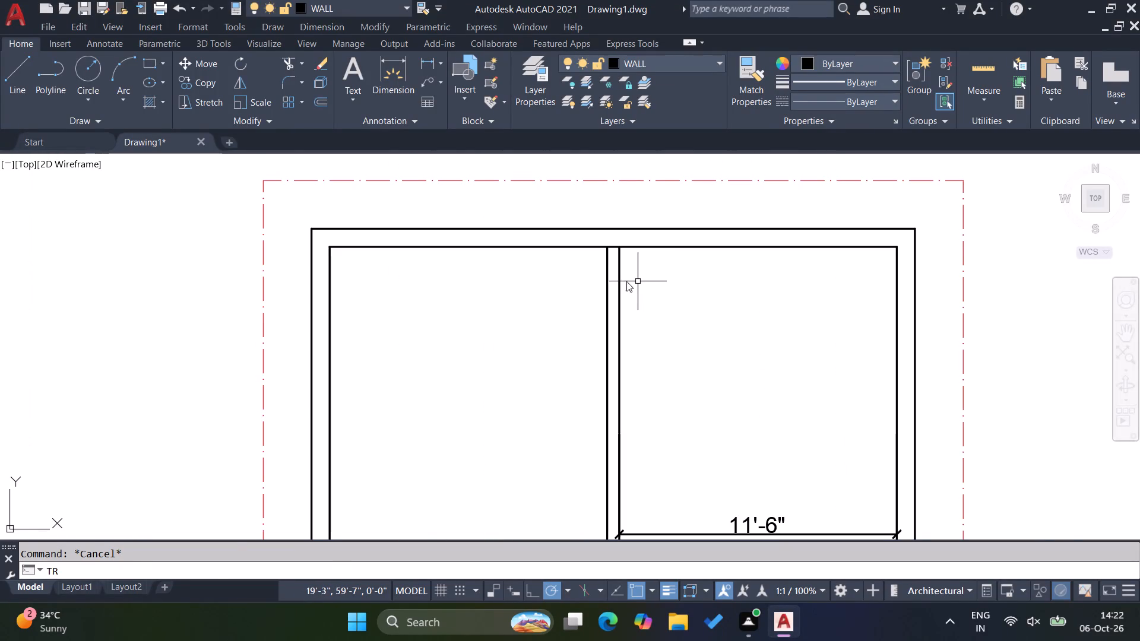
pyautogui.click(617, 243)
pyautogui.click(615, 253)
pyautogui.press('Escape')
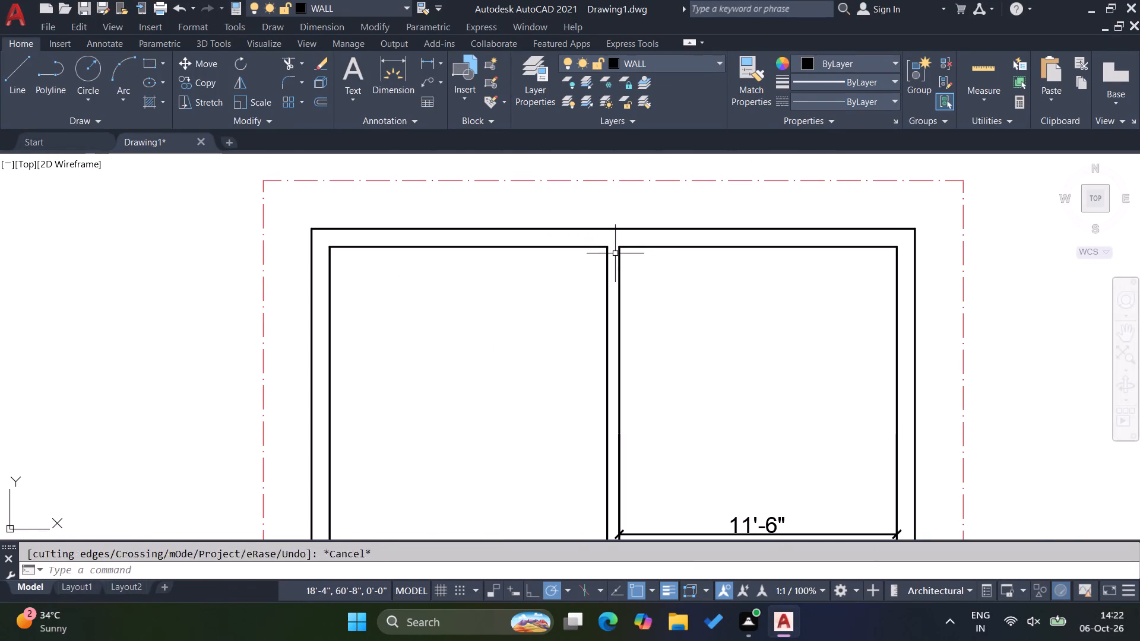
pyautogui.press('Escape')
pyautogui.press('Escape')
pyautogui.press('Escape')
# Delete the horizontal dimension between the vertical partition and the right outer wall.
pyautogui.scroll(-2, 666, 214)
pyautogui.scroll(2, 664, 338)
pyautogui.click(679, 358)
pyautogui.click(669, 322)
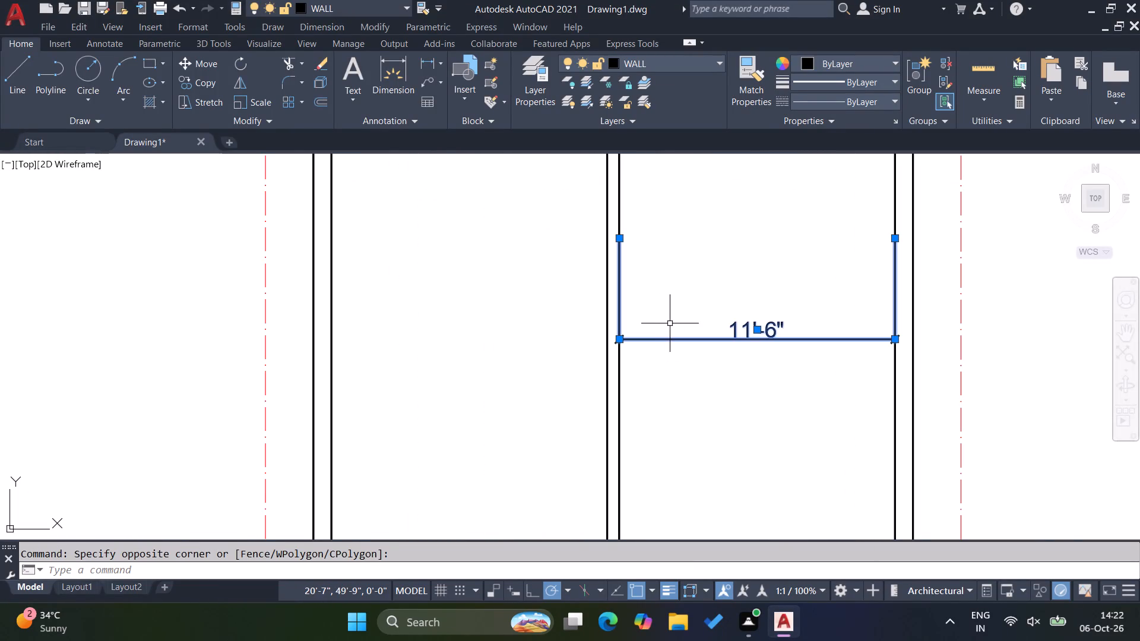
pyautogui.press('Delete')
pyautogui.scroll(-3, 644, 272)
pyautogui.press('Escape')
pyautogui.press('Escape')
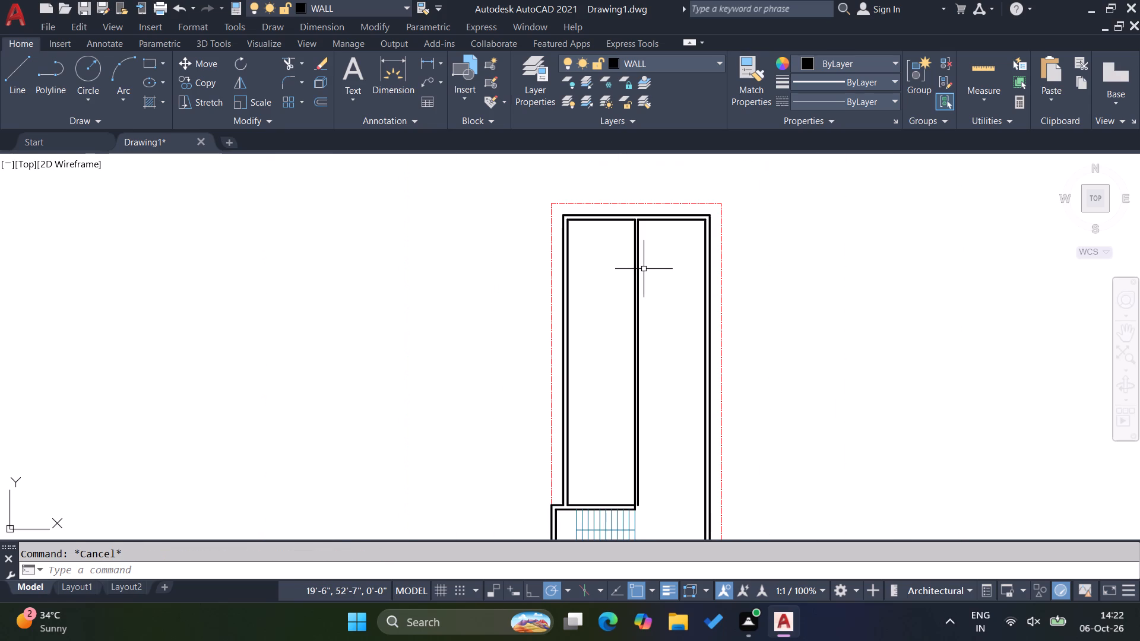
pyautogui.press('Escape')
# Stretch the right end of the staircase's upper wall to the right face of the vertical partition.
pyautogui.scroll(-2, 613, 393)
pyautogui.scroll(3, 615, 456)
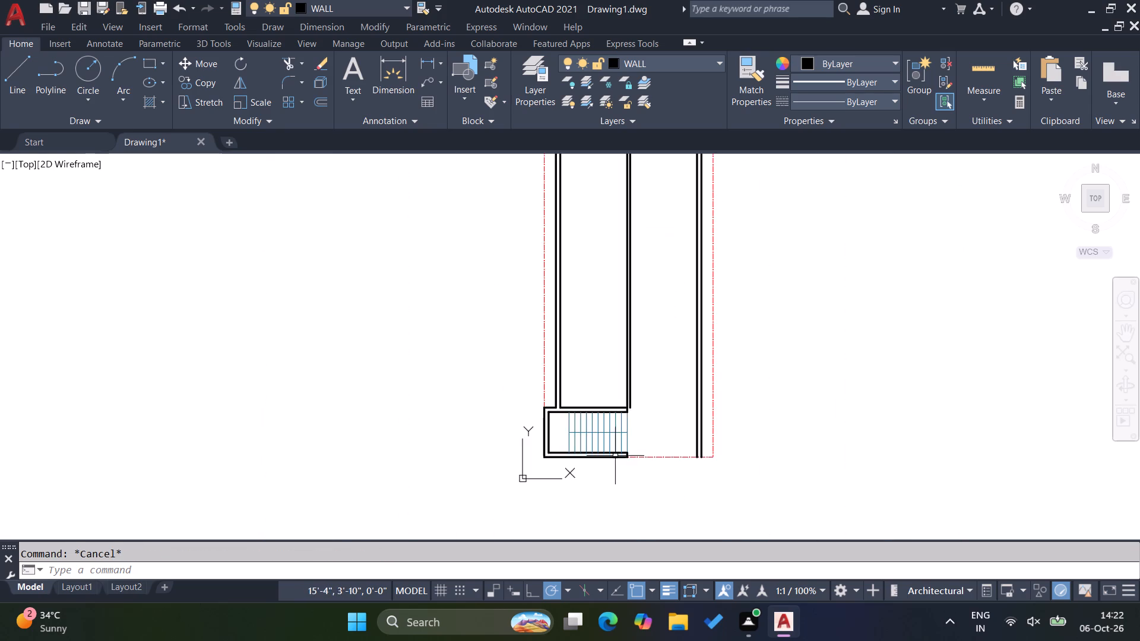
pyautogui.scroll(3, 641, 410)
pyautogui.scroll(1, 587, 426)
pyautogui.click(580, 439)
pyautogui.click(566, 366)
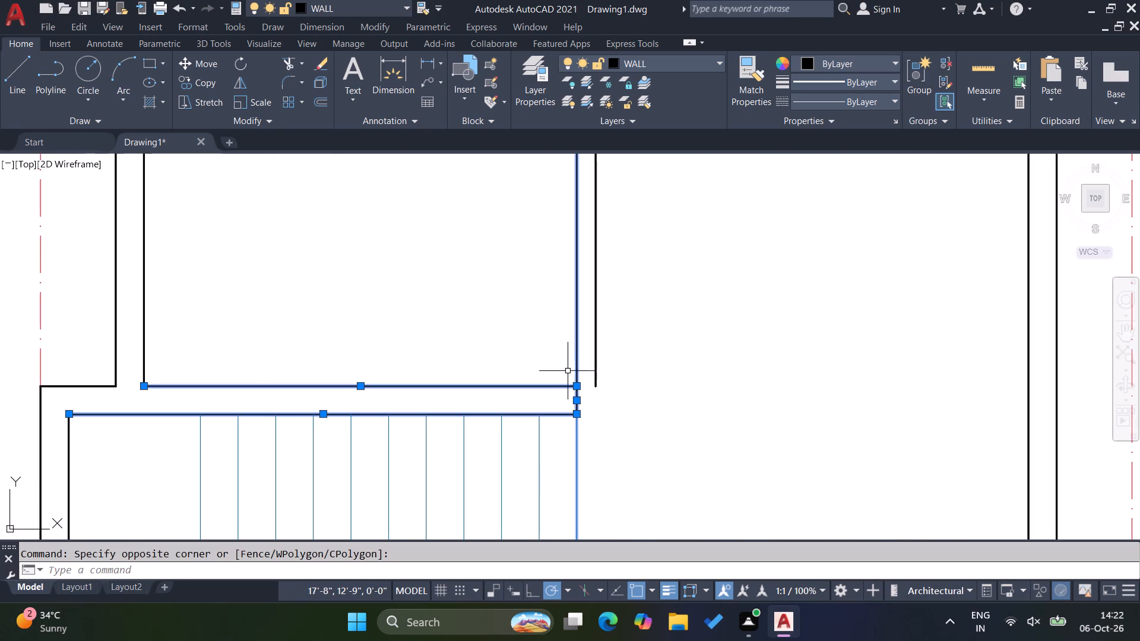
pyautogui.keyDown('shift'); pyautogui.click(567, 271); pyautogui.keyUp('shift')
pyautogui.keyDown('shift'); pyautogui.click(591, 291); pyautogui.keyUp('shift')
pyautogui.keyDown('shift'); pyautogui.moveTo(625, 316); pyautogui.dragTo(619, 312); pyautogui.keyUp('shift')
pyautogui.keyDown('shift'); pyautogui.click(536, 246); pyautogui.keyUp('shift')
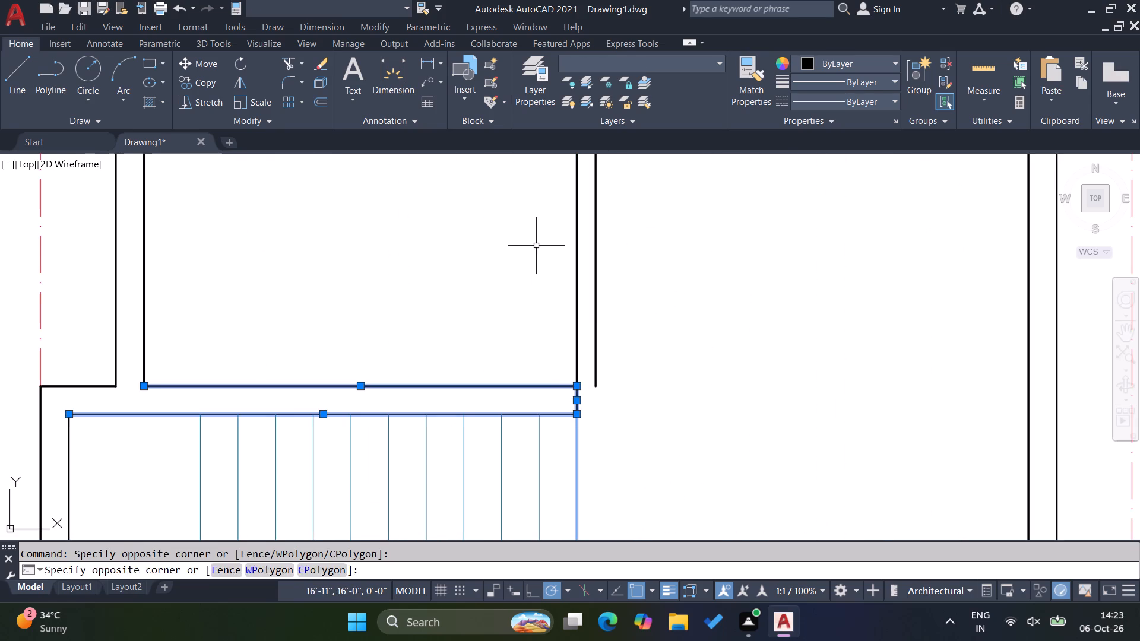
pyautogui.keyDown('shift'); pyautogui.click(619, 503); pyautogui.keyUp('shift')
pyautogui.keyDown('shift'); pyautogui.click(568, 456); pyautogui.keyUp('shift')
pyautogui.press('s')
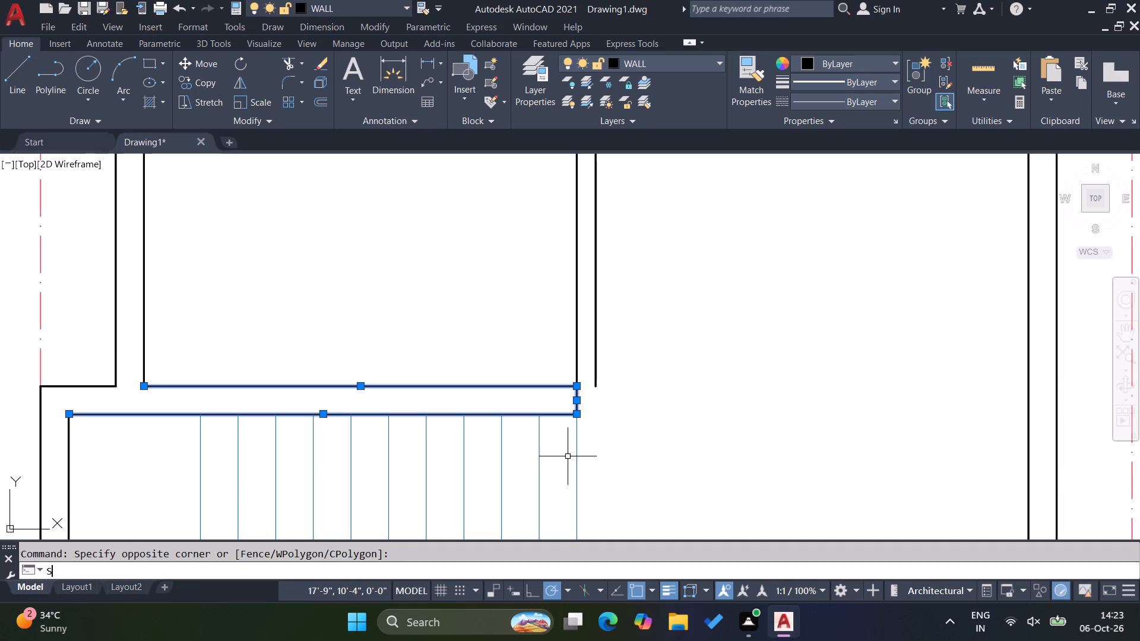
pyautogui.press('Return')
pyautogui.scroll(3, 588, 379)
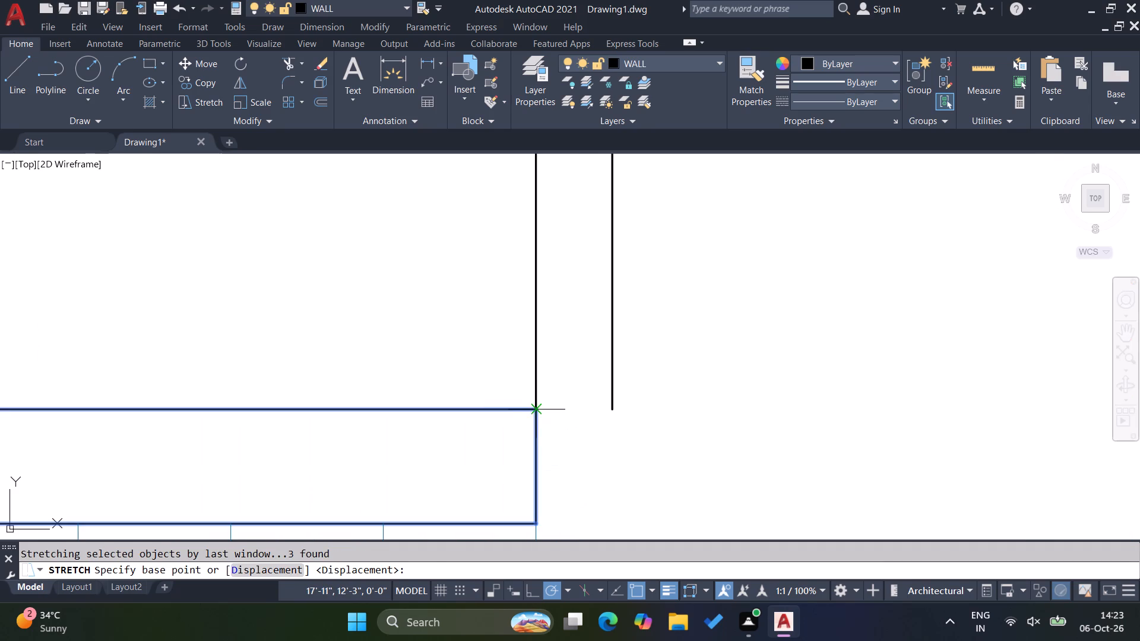
pyautogui.click(533, 408)
pyautogui.click(612, 405)
pyautogui.press('Escape')
pyautogui.scroll(-3, 643, 329)
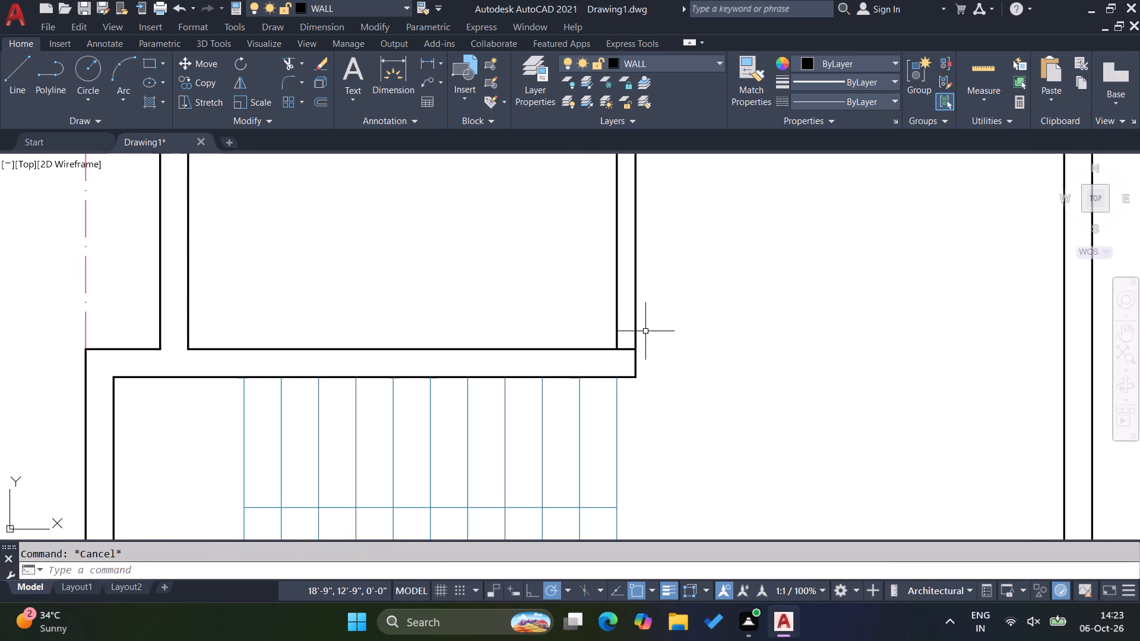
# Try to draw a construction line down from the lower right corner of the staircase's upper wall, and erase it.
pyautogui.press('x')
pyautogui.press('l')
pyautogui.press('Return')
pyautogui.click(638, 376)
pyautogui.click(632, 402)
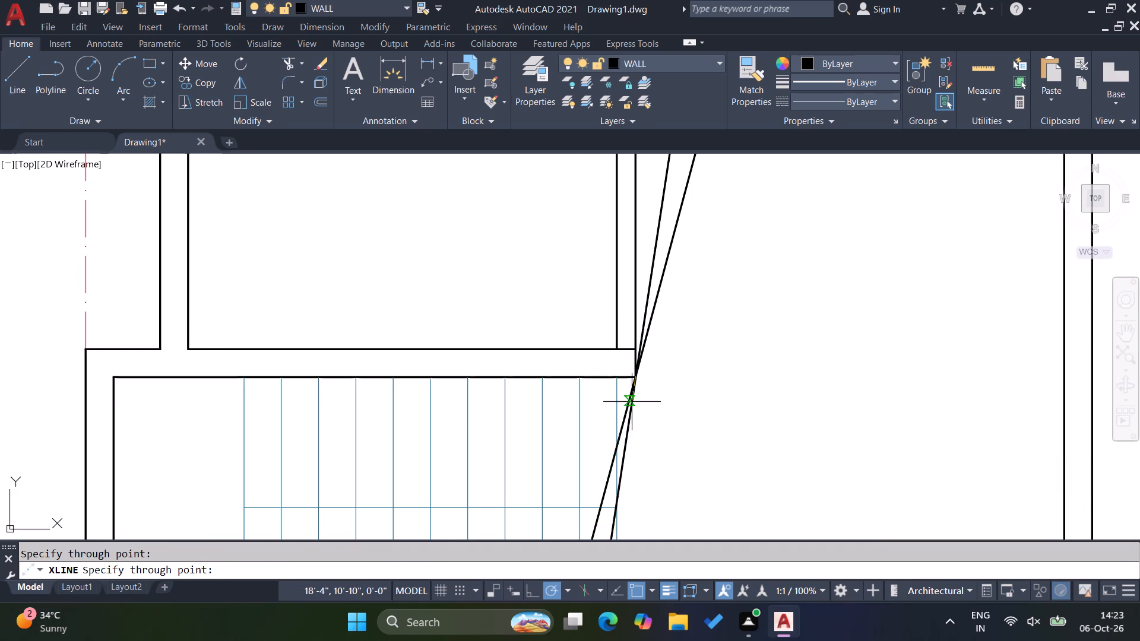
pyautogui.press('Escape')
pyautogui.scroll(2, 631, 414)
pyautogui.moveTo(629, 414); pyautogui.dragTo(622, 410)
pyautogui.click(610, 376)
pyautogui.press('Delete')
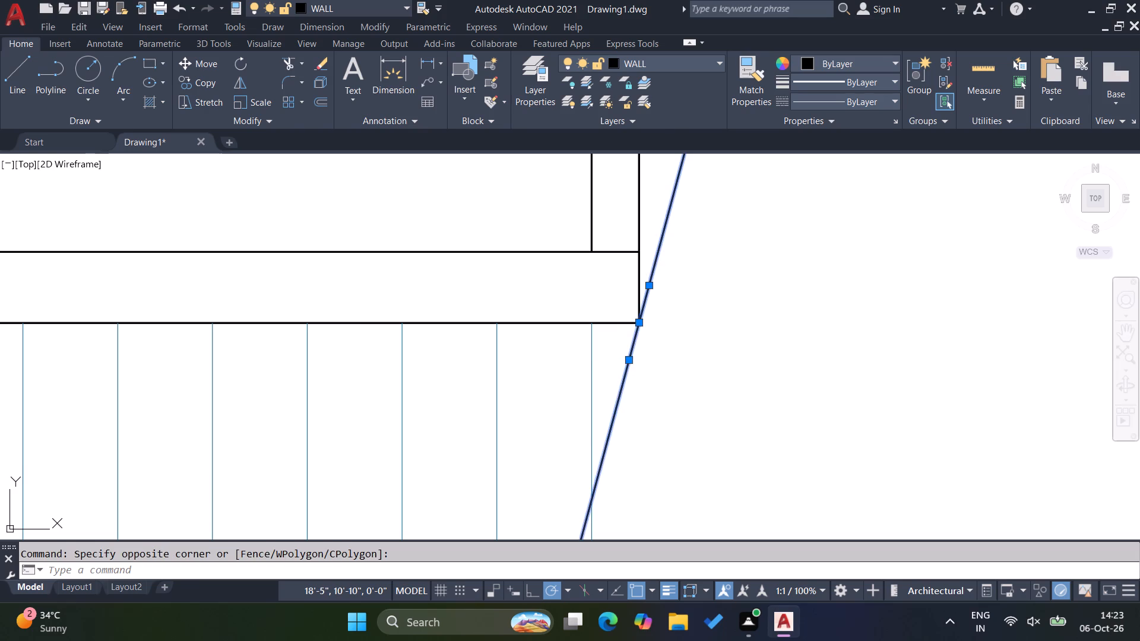
# Draw a vertical construction line through the lower right corner of the staircase's upper wall.
pyautogui.press('x')
pyautogui.press('l')
pyautogui.press('Return')
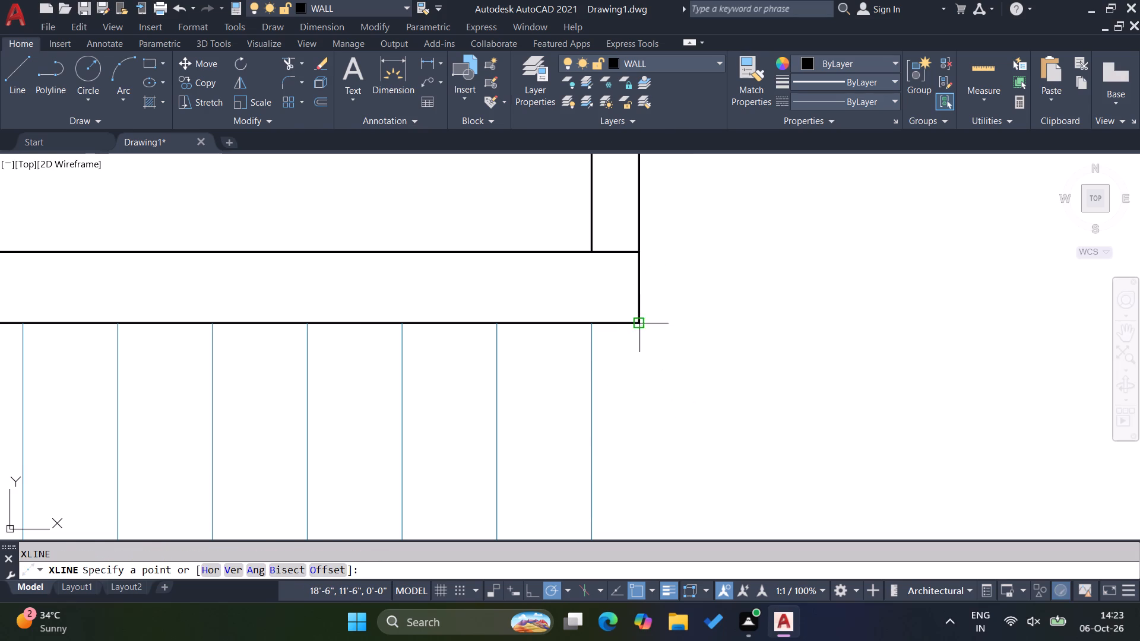
pyautogui.click(639, 327)
pyautogui.click(639, 381)
pyautogui.press('Escape')
# Stretch the right end of the staircase's lower wall to the vertical construction line.
pyautogui.scroll(-3, 648, 256)
pyautogui.scroll(3, 629, 469)
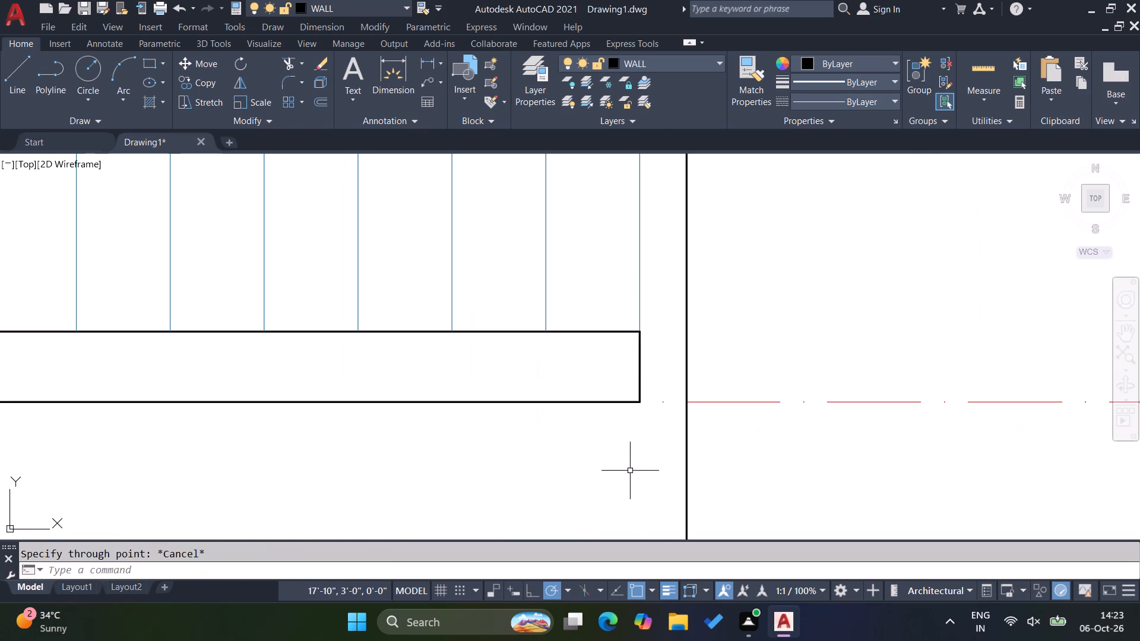
pyautogui.click(654, 454)
pyautogui.click(628, 287)
pyautogui.keyDown('shift'); pyautogui.click(775, 439); pyautogui.keyUp('shift')
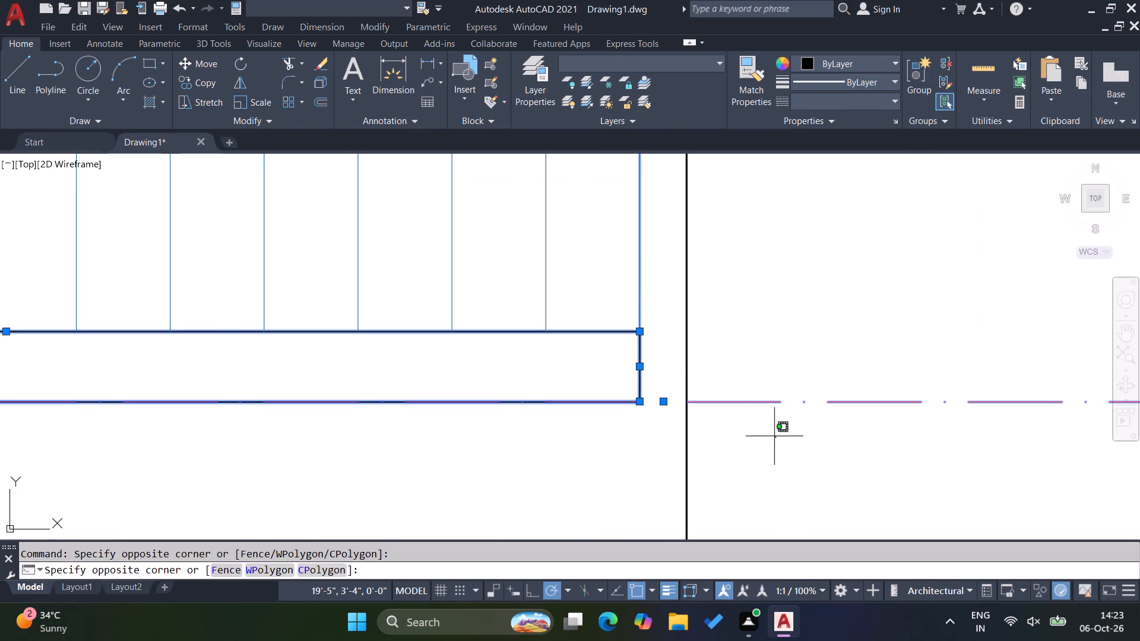
pyautogui.keyDown('shift'); pyautogui.click(743, 384); pyautogui.keyUp('shift')
pyautogui.keyDown('shift'); pyautogui.moveTo(651, 297); pyautogui.dragTo(646, 288); pyautogui.keyUp('shift')
pyautogui.keyDown('shift'); pyautogui.click(601, 223); pyautogui.keyUp('shift')
pyautogui.press('s')
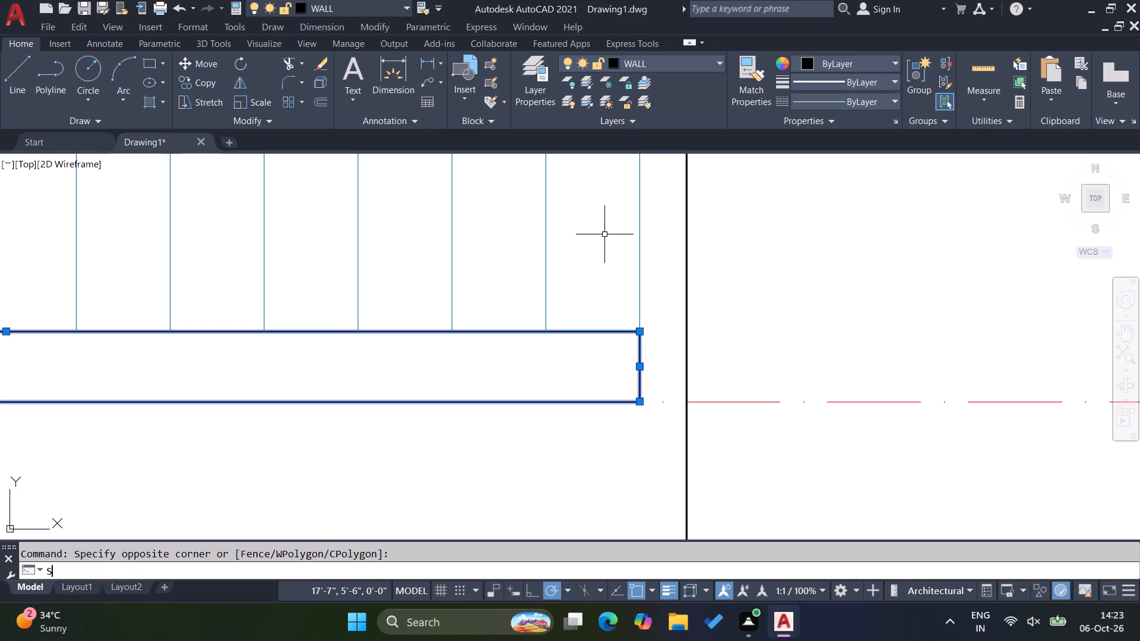
pyautogui.press('Return')
pyautogui.click(641, 367)
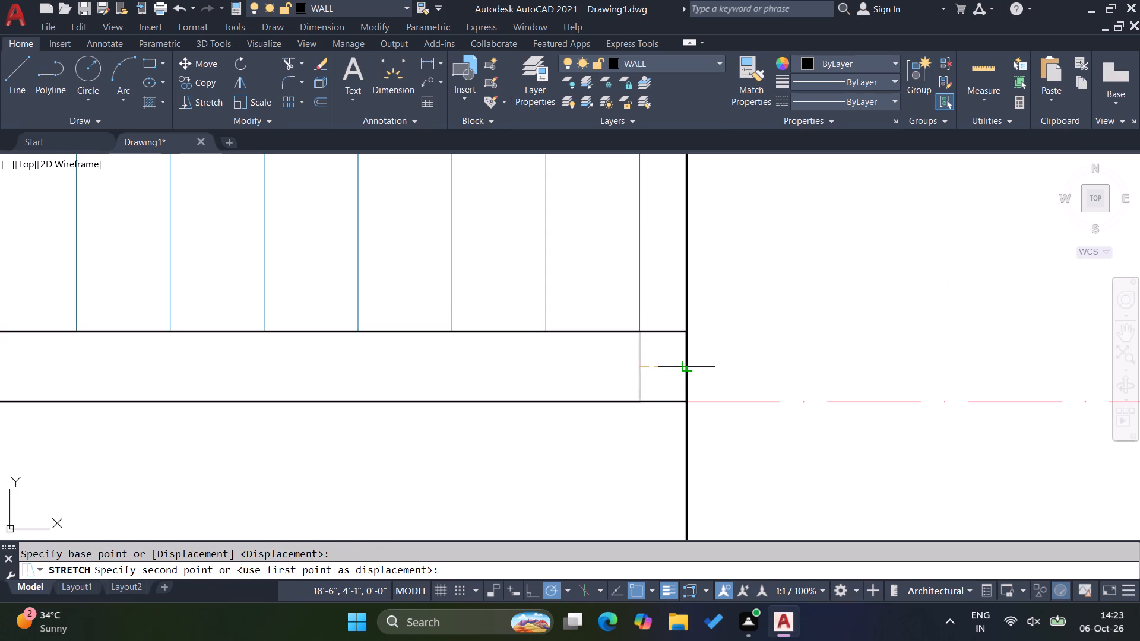
pyautogui.click(689, 367)
pyautogui.press('Escape')
# Erase the vertical construction line at the end of the staircase's lower wall.
pyautogui.click(707, 453)
pyautogui.click(643, 431)
pyautogui.press('Delete')
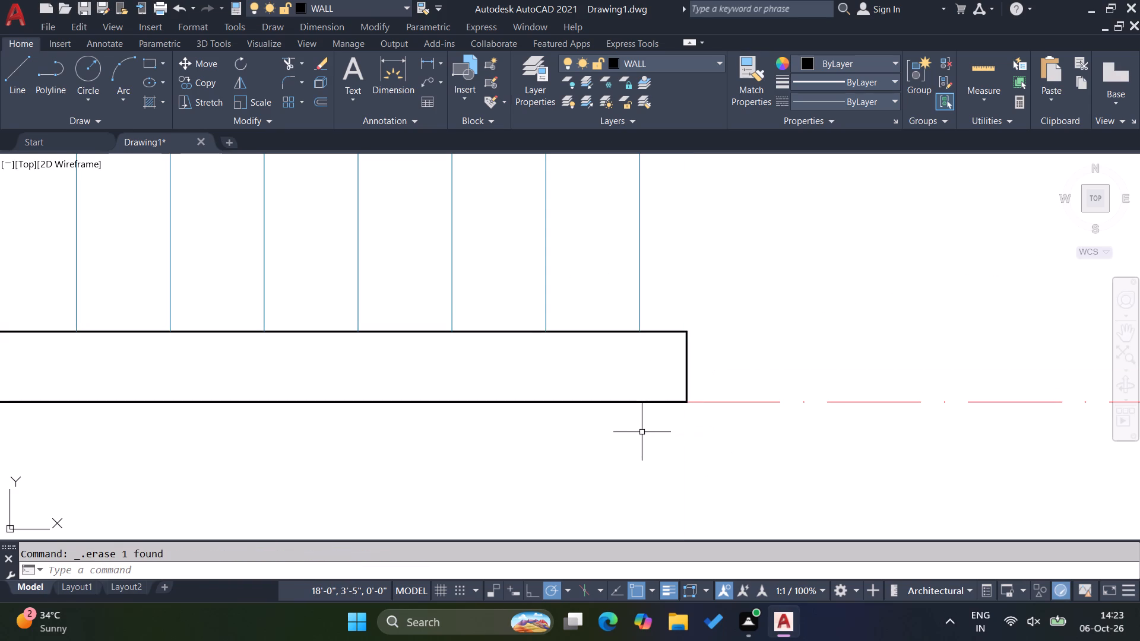
pyautogui.scroll(-4, 655, 431)
pyautogui.press('Escape')
pyautogui.press('Escape')
# Trim the staircase's upper wall line between the partition faces so the two walls join openly.
pyautogui.scroll(-1, 682, 348)
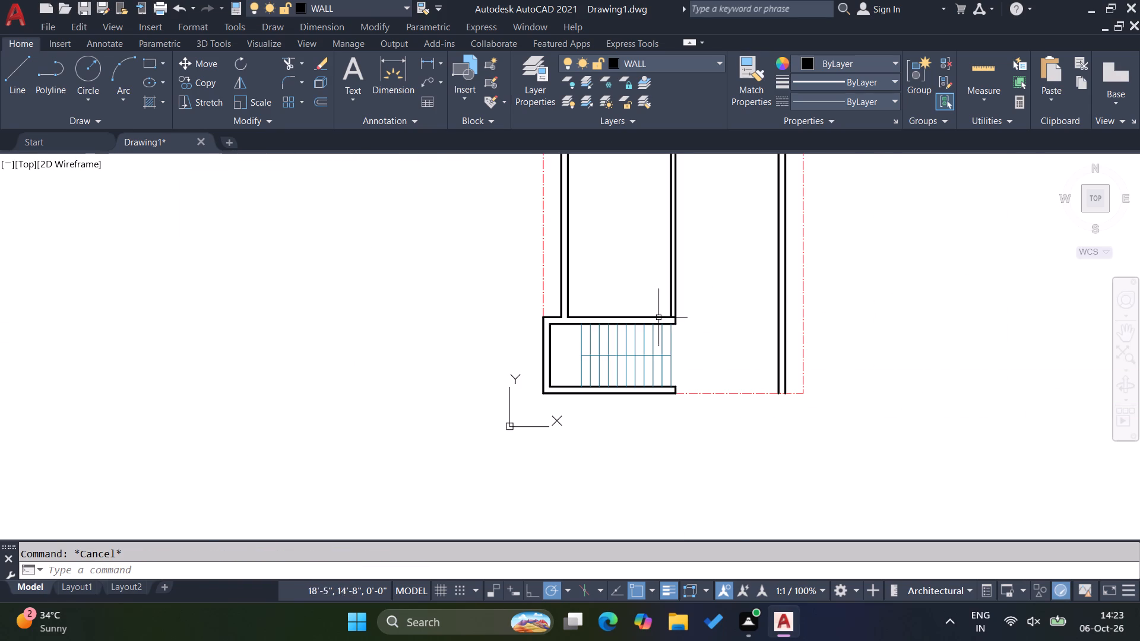
pyautogui.scroll(4, 650, 338)
pyautogui.press('t')
pyautogui.press('r')
pyautogui.press('Return')
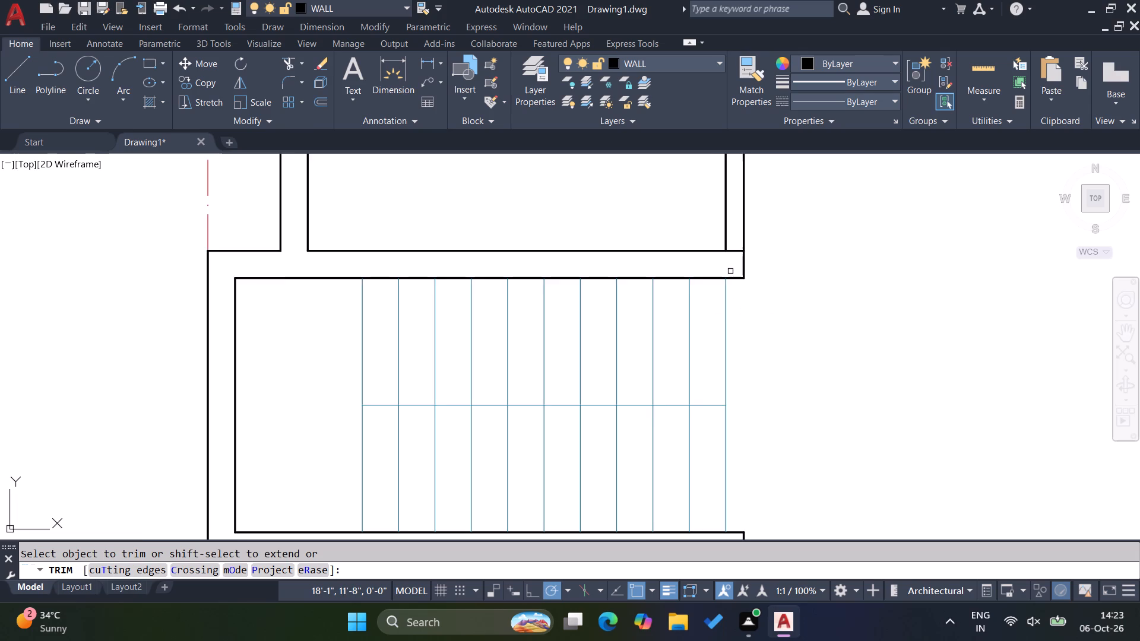
pyautogui.scroll(2, 730, 249)
pyautogui.click(742, 247)
pyautogui.click(742, 278)
pyautogui.press('Escape')
pyautogui.scroll(-3, 681, 349)
pyautogui.press('Escape')
pyautogui.scroll(-2, 693, 399)
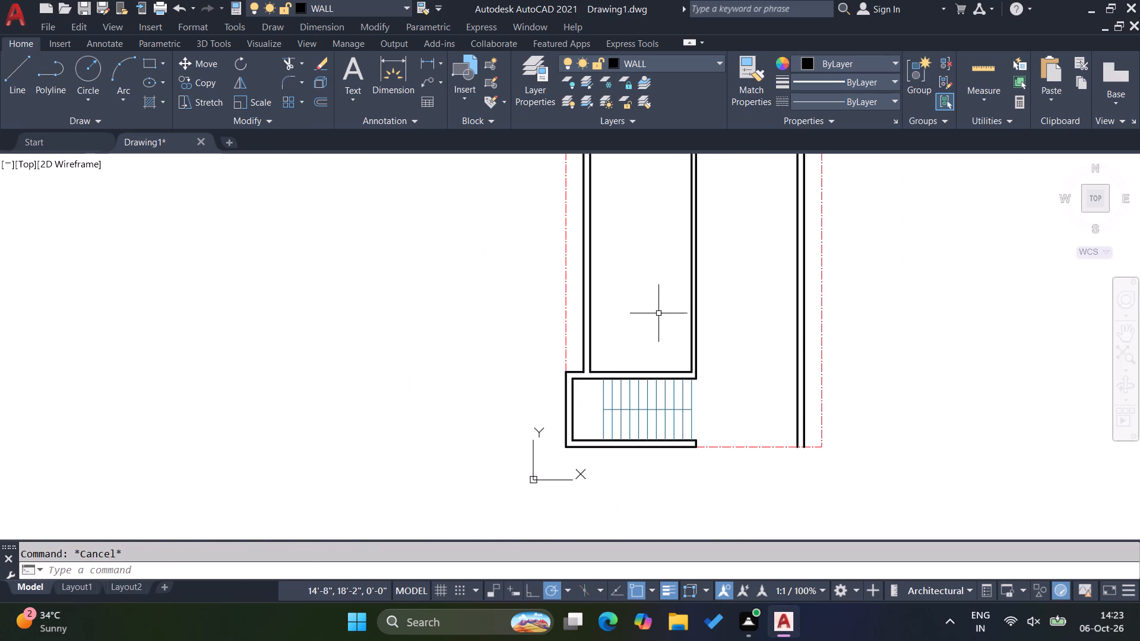
pyautogui.press('Escape')
# Offset the upper line of the wall above the staircase 10' upward to start a horizontal partition.
pyautogui.press('o')
pyautogui.press('Return')
pyautogui.write("10'")
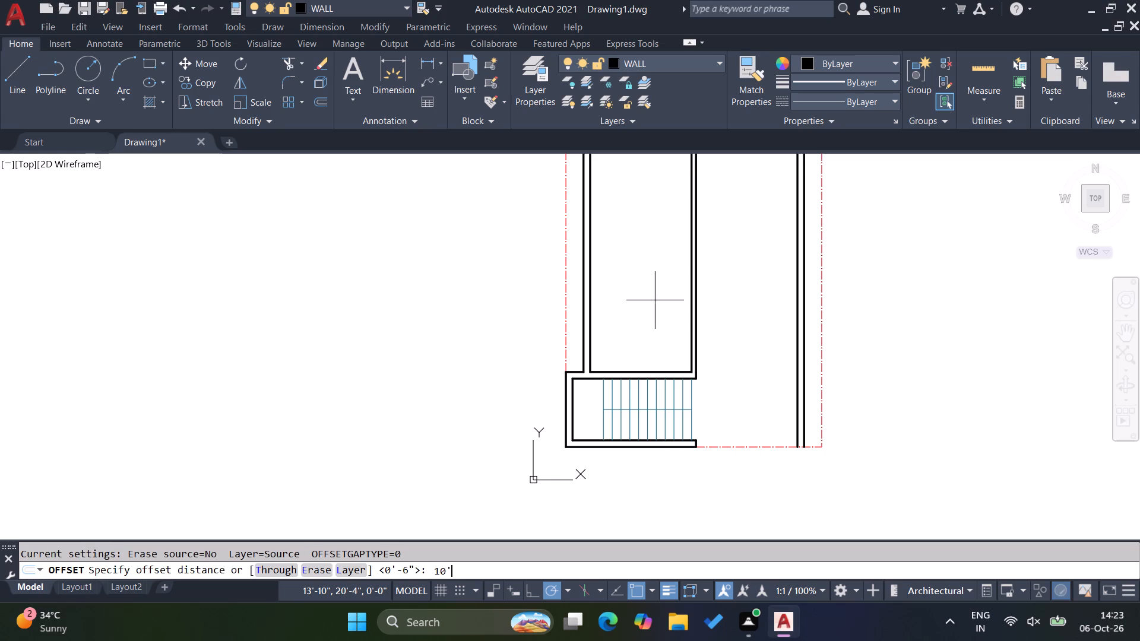
pyautogui.press('Return')
pyautogui.click(650, 370)
pyautogui.click(626, 320)
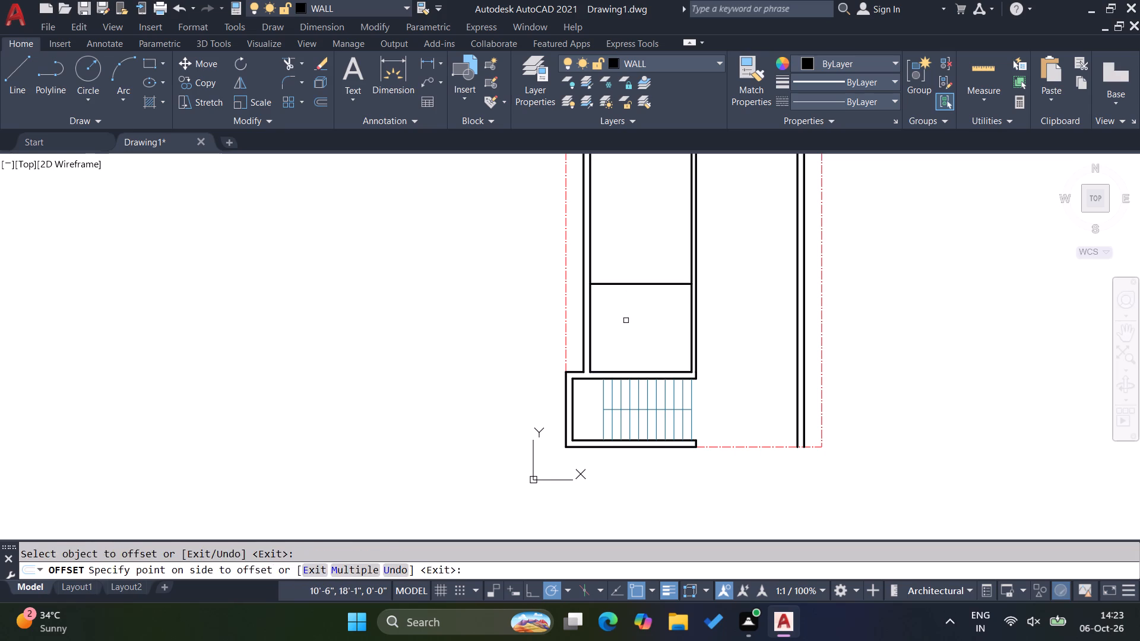
pyautogui.press('Escape')
pyautogui.press('Escape')
pyautogui.press('Escape')
pyautogui.press('Escape')
# Offset the new horizontal partition line 6" upward to give the partition its thickness.
pyautogui.press('o')
pyautogui.press('Return')
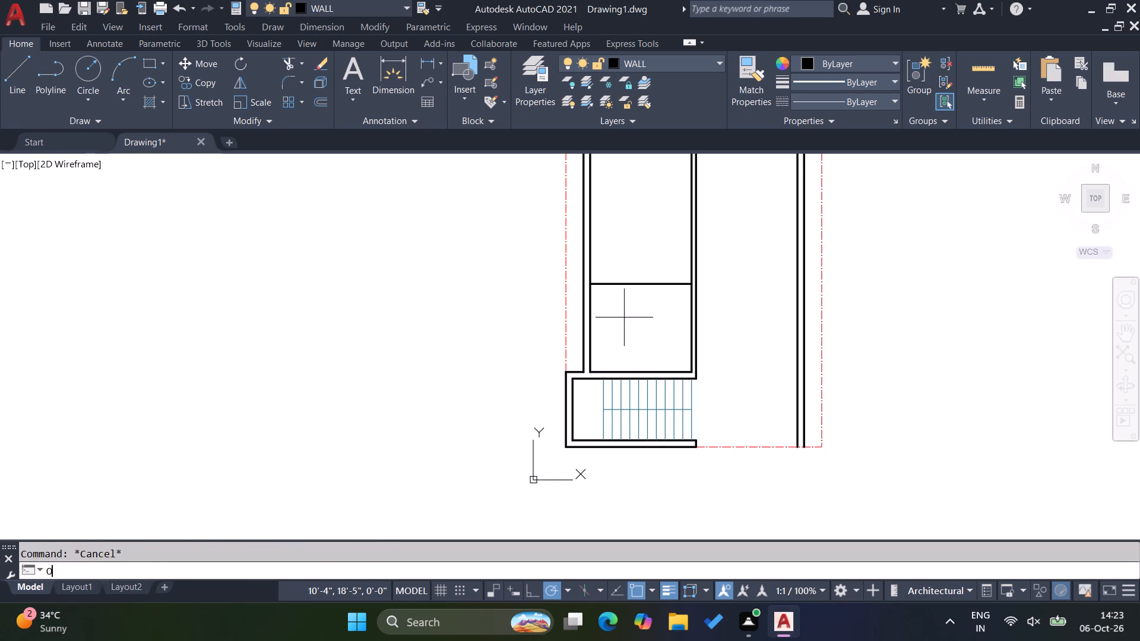
pyautogui.press('6')
pyautogui.press('Return')
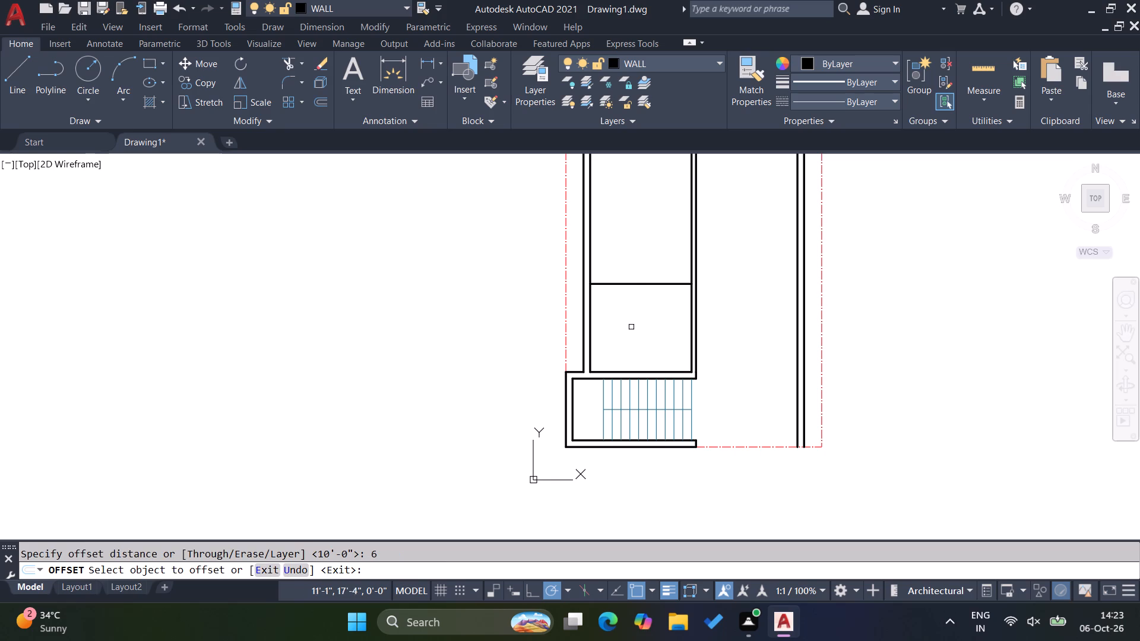
pyautogui.click(640, 283)
pyautogui.click(641, 259)
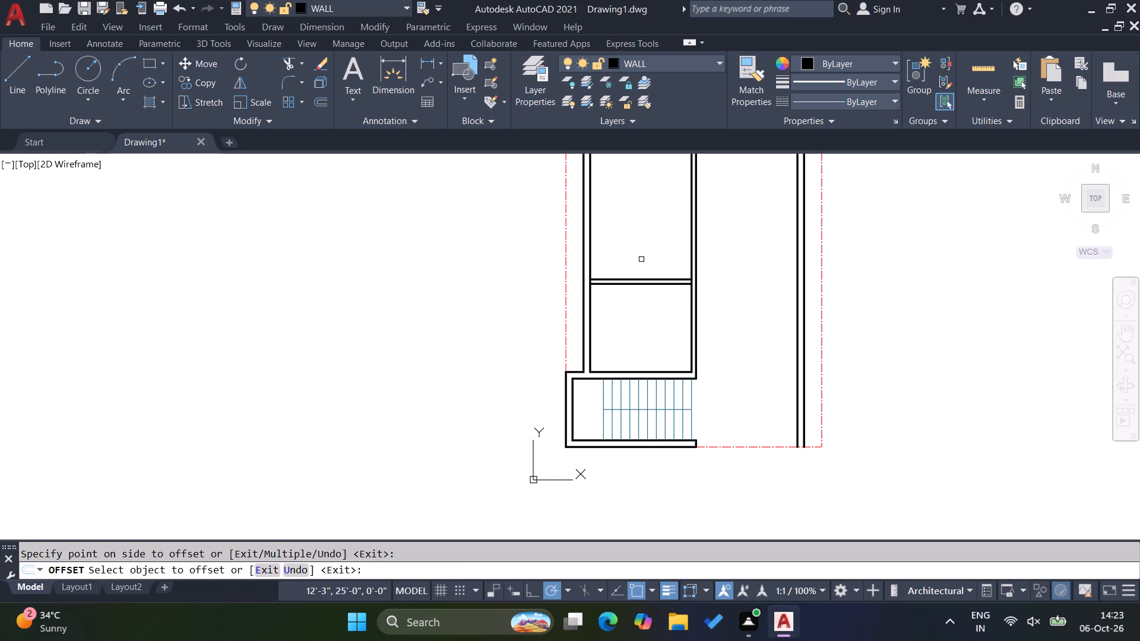
pyautogui.press('Escape')
pyautogui.press('Escape')
pyautogui.press('Escape')
pyautogui.press('Escape')
# Offset the top outer wall's inner lines 10' downward on both sides of the vertical partition.
pyautogui.scroll(-2, 695, 296)
pyautogui.scroll(2, 682, 150)
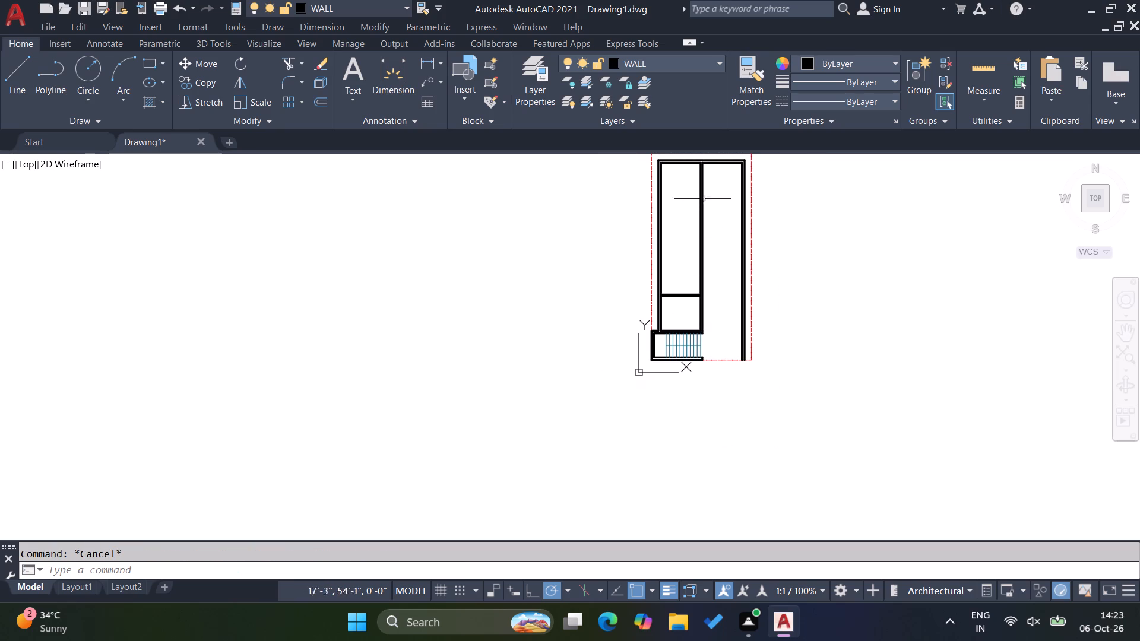
pyautogui.scroll(3, 707, 119)
pyautogui.scroll(2, 691, 201)
pyautogui.scroll(-3, 684, 408)
pyautogui.scroll(5, 675, 344)
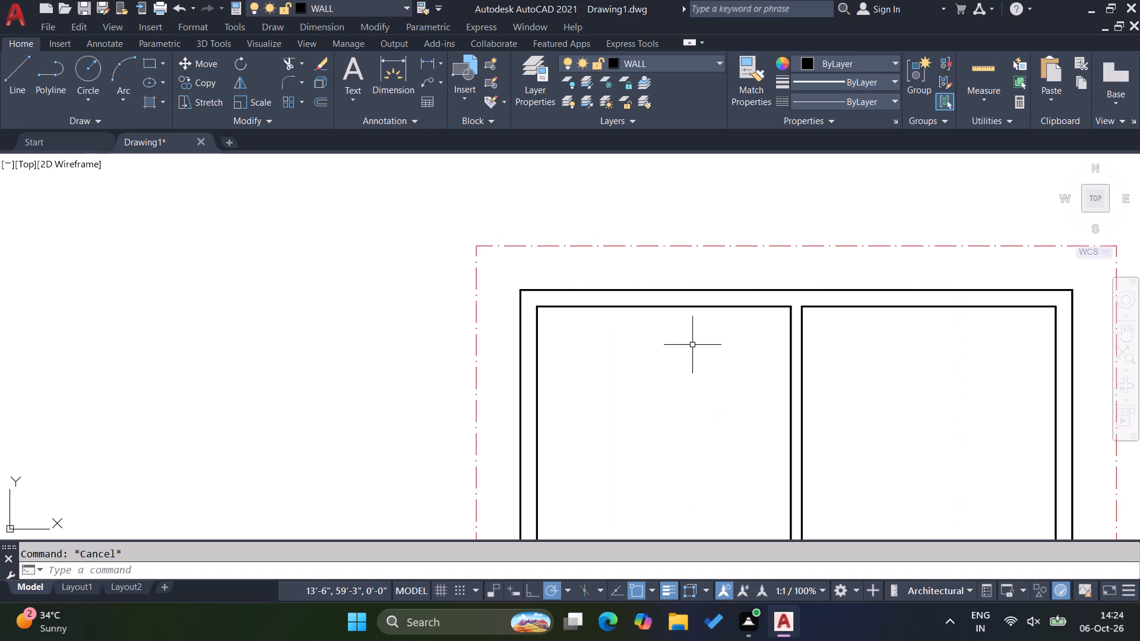
pyautogui.press('o')
pyautogui.press('Return')
pyautogui.write("10'")
pyautogui.press('Return')
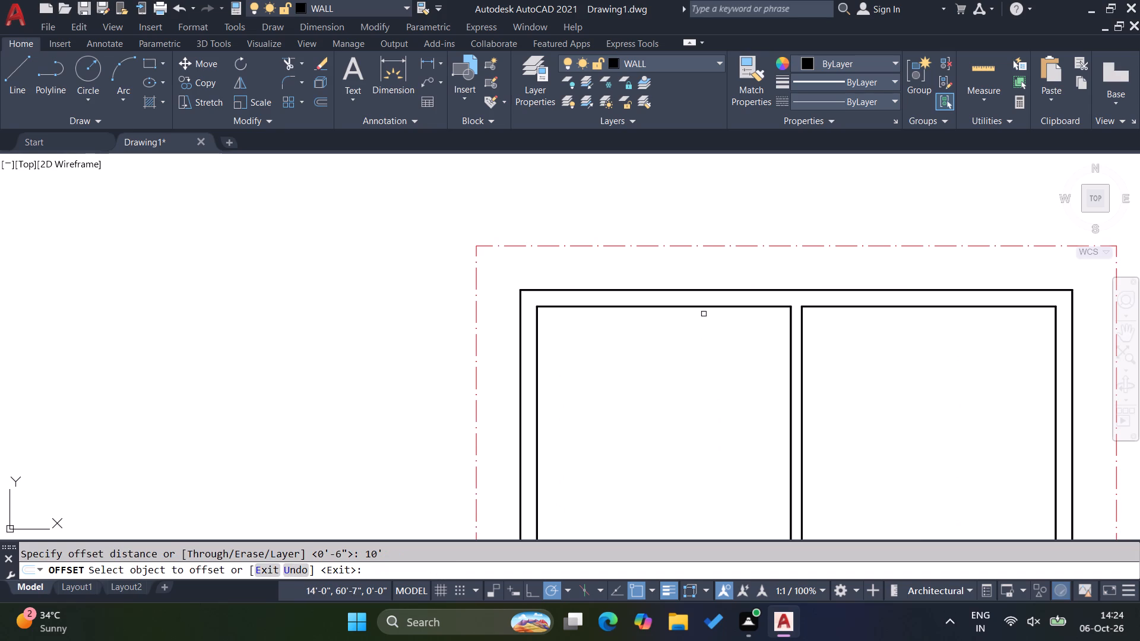
pyautogui.click(702, 307)
pyautogui.click(698, 428)
pyautogui.click(874, 307)
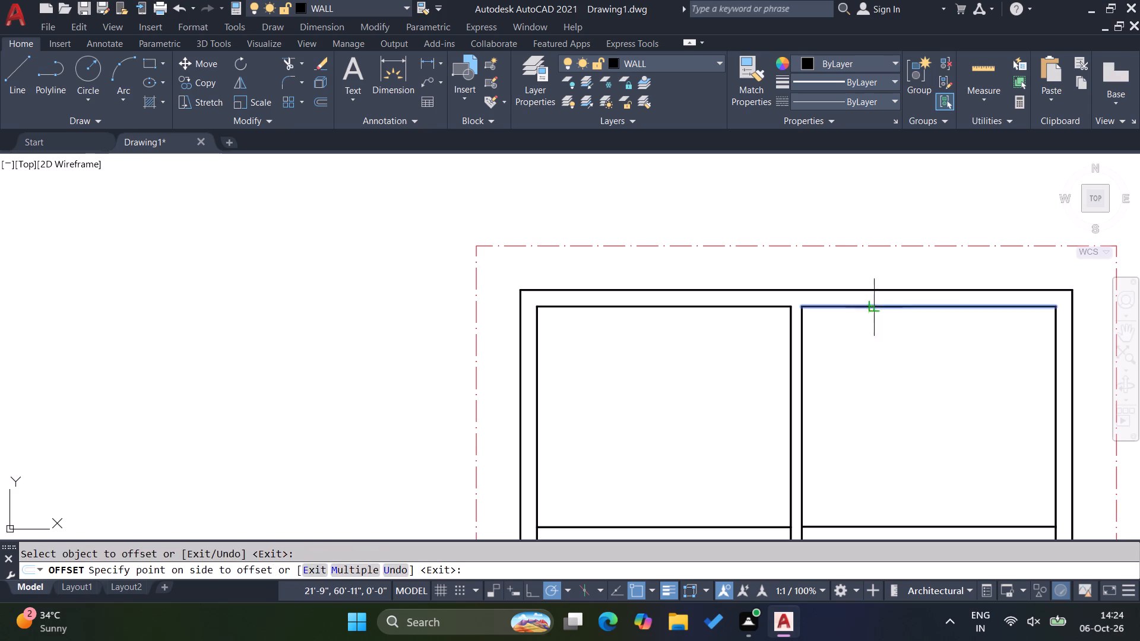
pyautogui.click(873, 385)
pyautogui.press('Escape')
pyautogui.press('Escape')
pyautogui.press('Escape')
pyautogui.press('Escape')
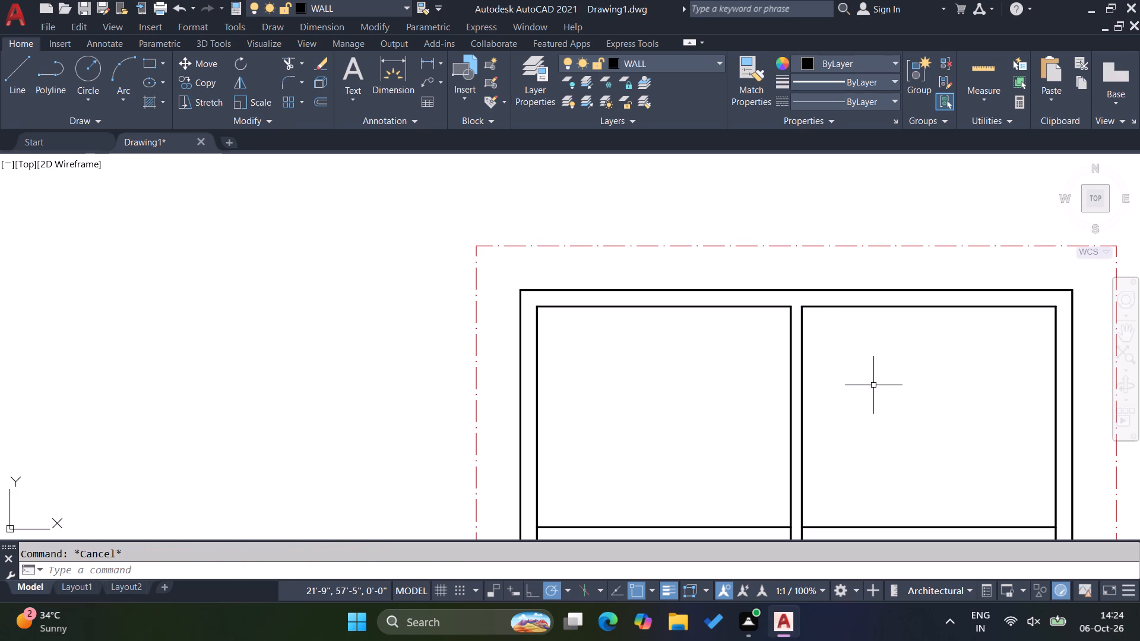
pyautogui.press('Escape')
pyautogui.press('Escape')
pyautogui.press('Escape')
pyautogui.scroll(-1, 553, 352)
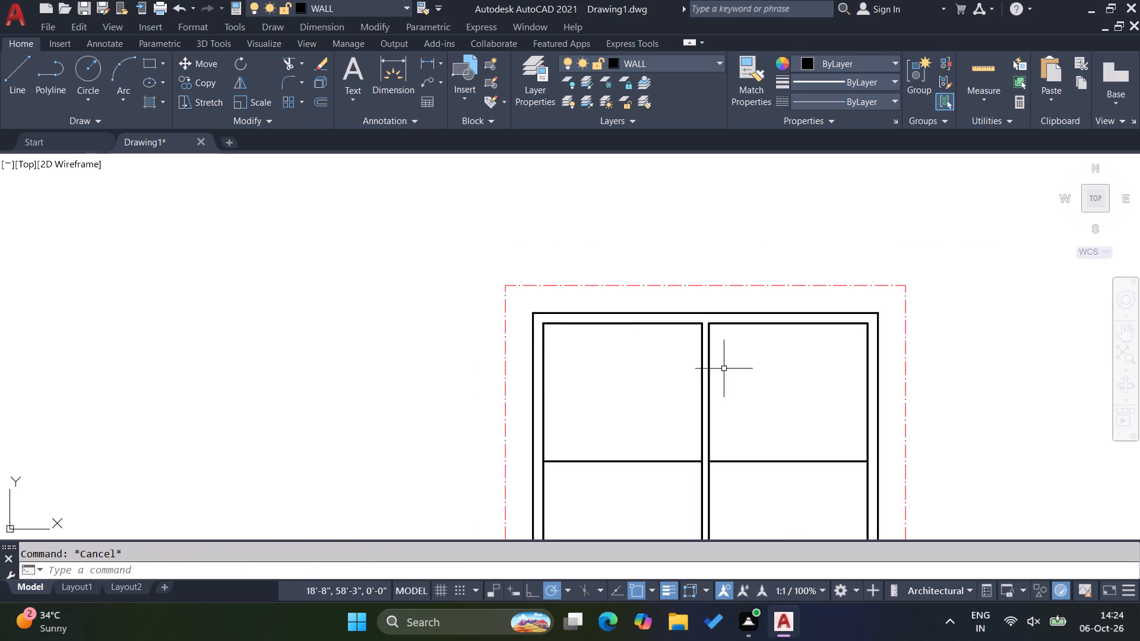
pyautogui.scroll(1, 744, 461)
pyautogui.press('Escape')
pyautogui.press('Escape')
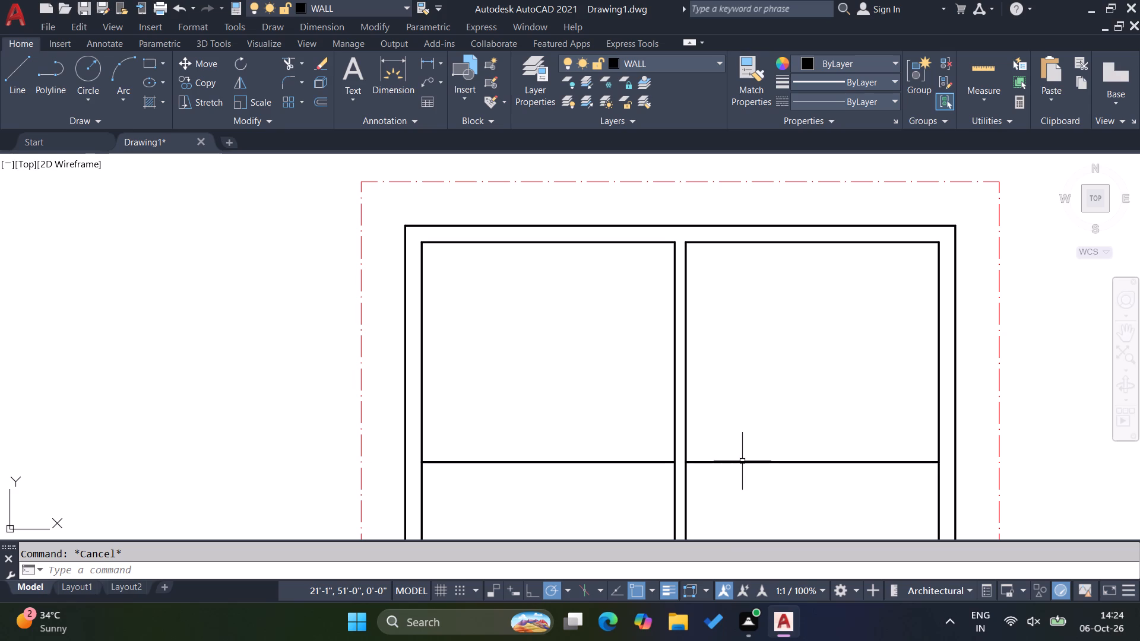
# Offset the horizontal partition lines on both sides of the vertical partition 6" downward to give the upper partition its thickness.
pyautogui.press('Escape')
pyautogui.press('o')
pyautogui.press('Return')
pyautogui.press('6')
pyautogui.press('Return')
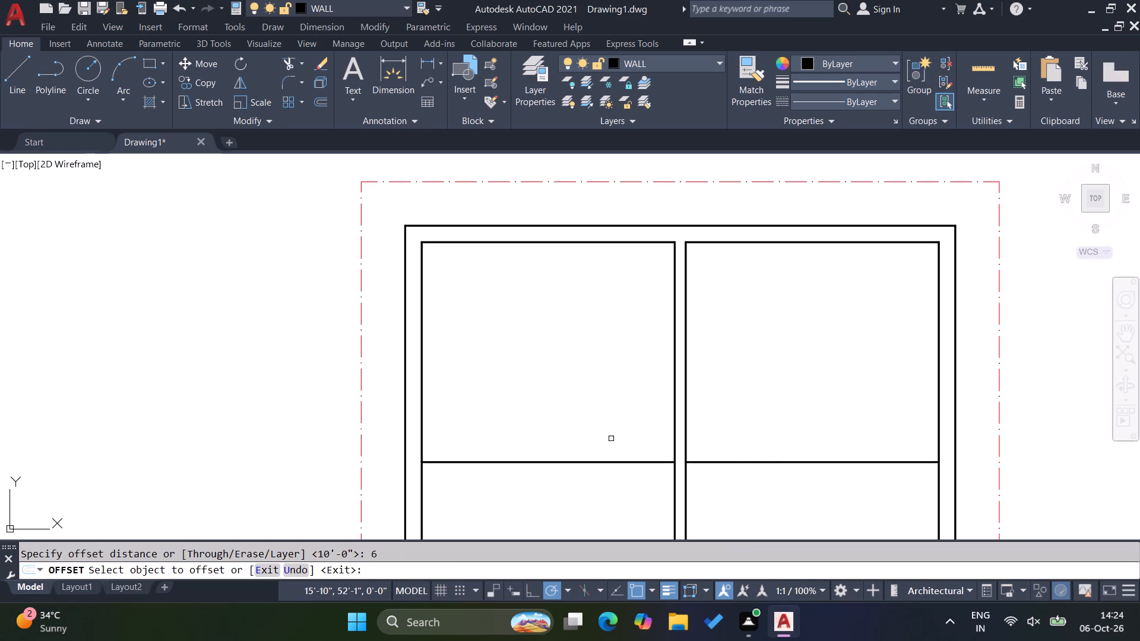
pyautogui.click(632, 463)
pyautogui.click(626, 493)
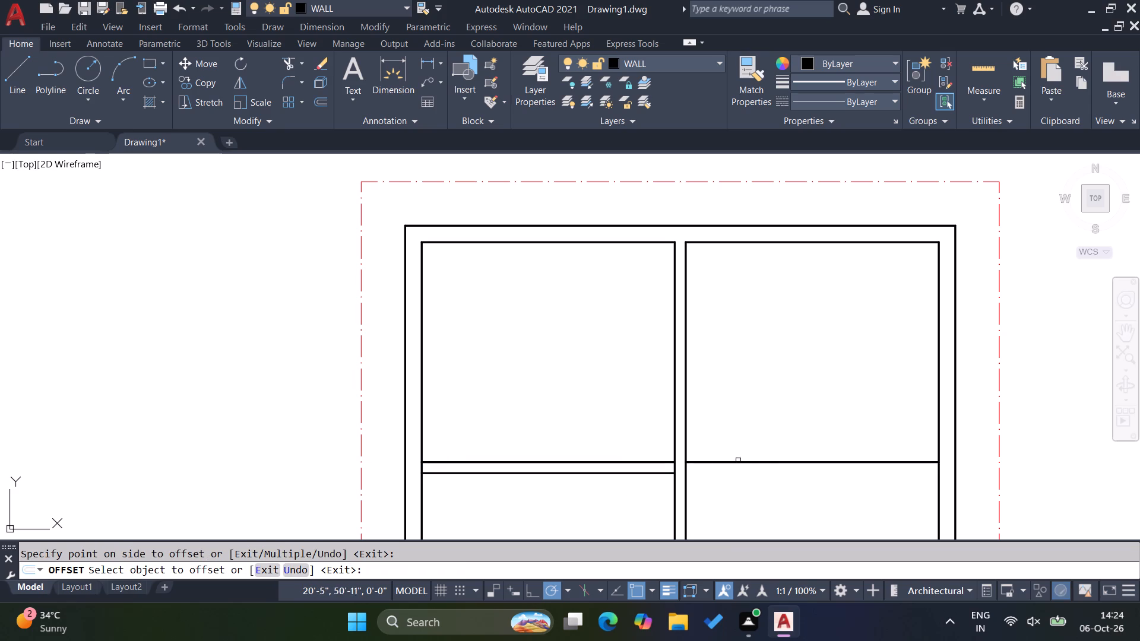
pyautogui.click(739, 461)
pyautogui.click(725, 499)
pyautogui.press('Escape')
pyautogui.press('Escape')
# Offset the lower line of the upper partition's right-hand half 4' downward to start another horizontal partition.
pyautogui.scroll(-2, 714, 370)
pyautogui.press('Escape')
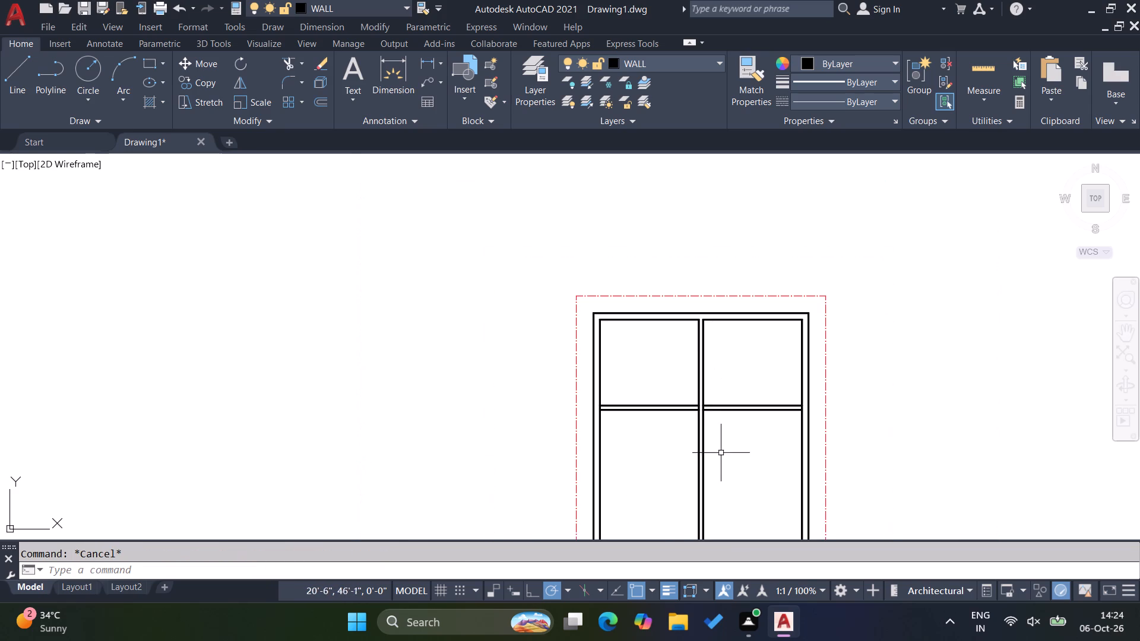
pyautogui.press('Escape')
pyautogui.scroll(2, 720, 459)
pyautogui.scroll(-1, 721, 355)
pyautogui.scroll(1, 714, 434)
pyautogui.press('Escape')
pyautogui.press('Escape')
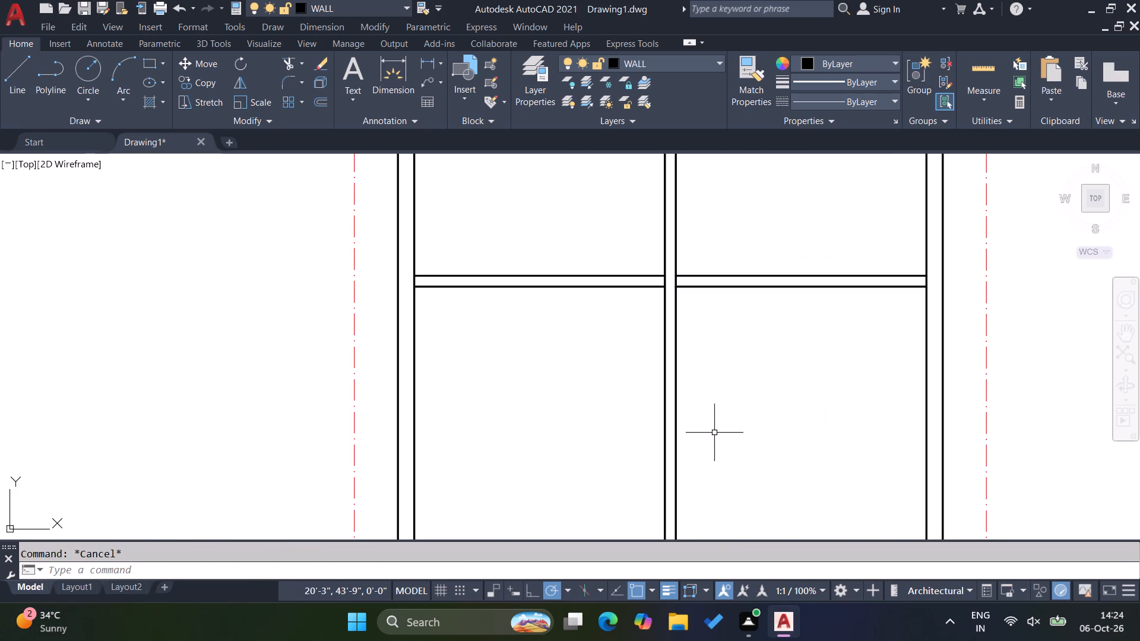
pyautogui.press('Escape')
pyautogui.press('o')
pyautogui.press('Return')
pyautogui.write("4'")
pyautogui.press('Return')
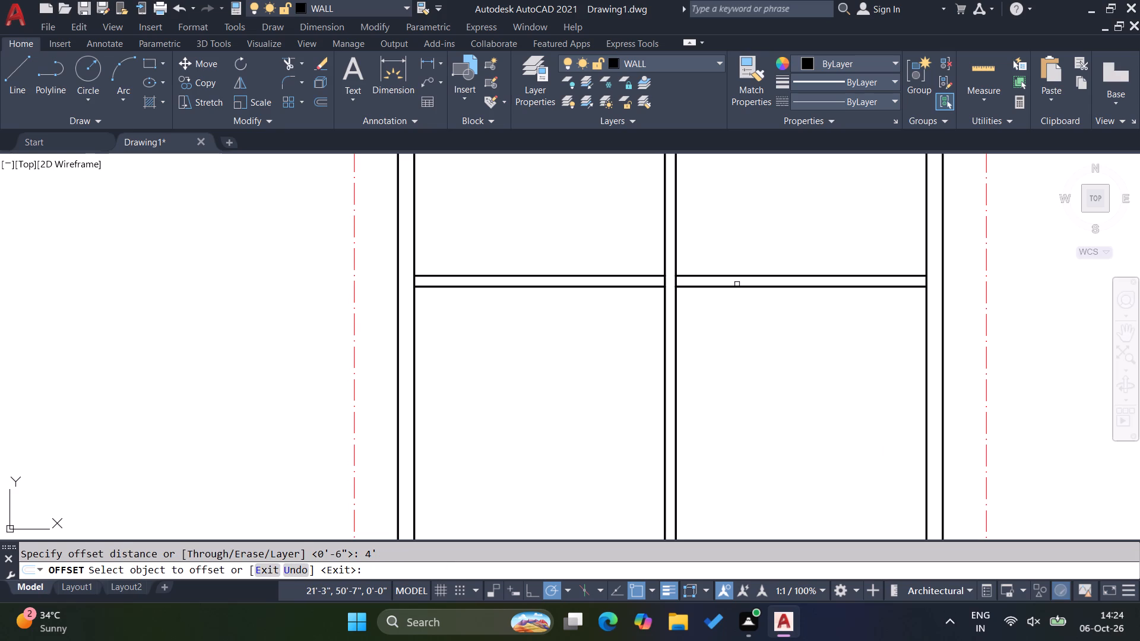
pyautogui.click(739, 287)
pyautogui.click(749, 357)
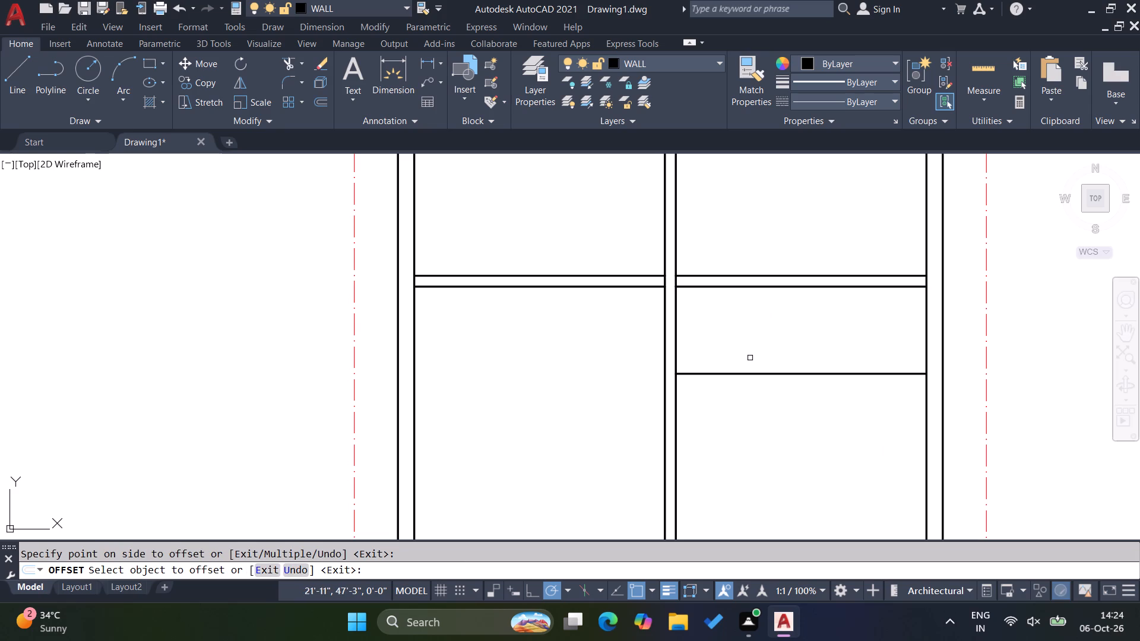
pyautogui.press('Escape')
pyautogui.press('Escape')
# Offset the new right-hand horizontal line 6" downward to give this partition its thickness.
pyautogui.press('o')
pyautogui.press('Return')
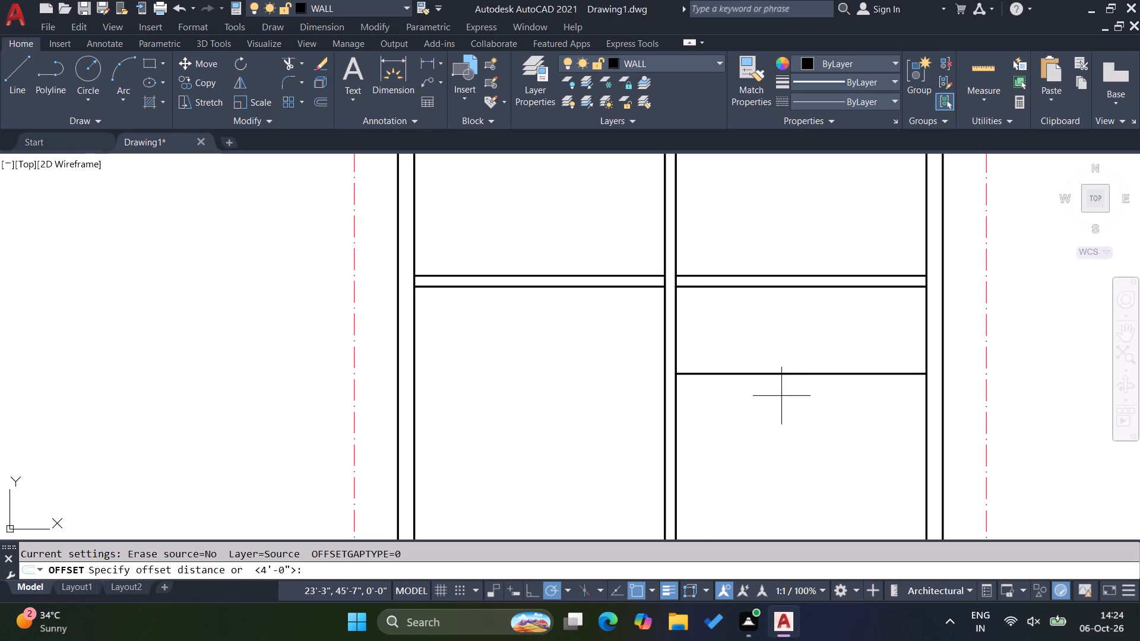
pyautogui.press('6')
pyautogui.press('Return')
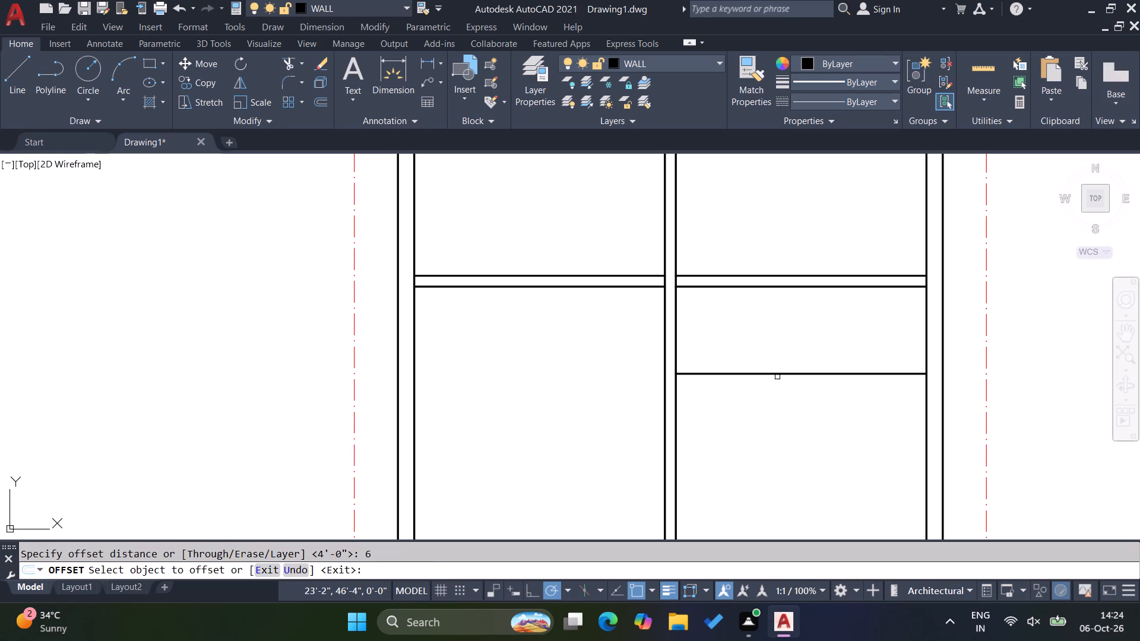
pyautogui.click(777, 376)
pyautogui.click(769, 438)
pyautogui.press('Escape')
pyautogui.press('Escape')
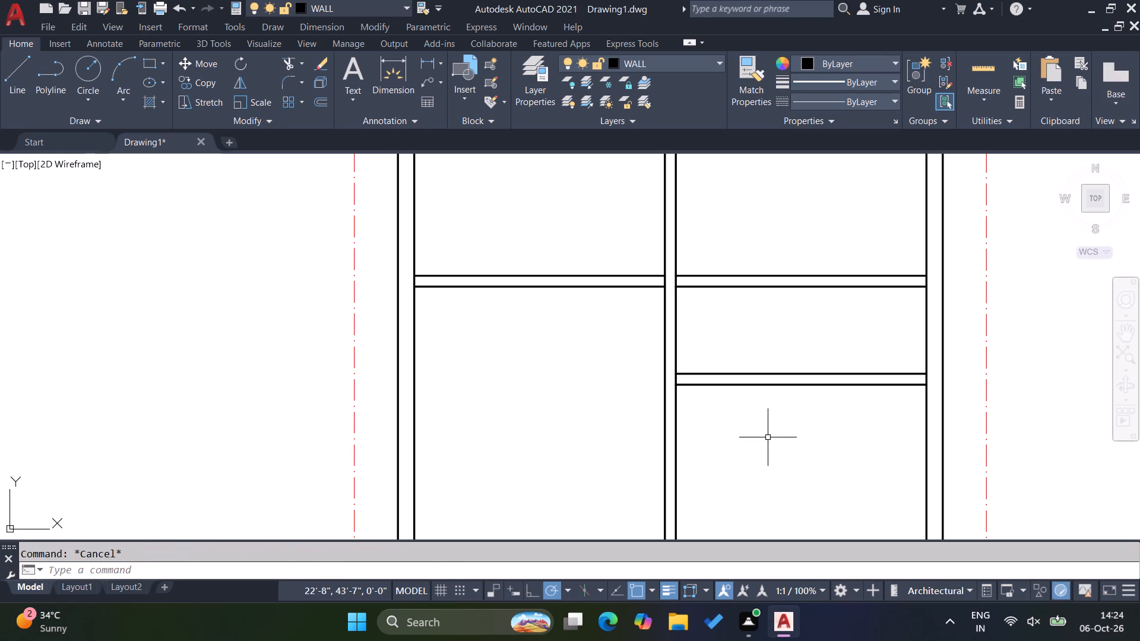
# Trim the right outer wall's inner line between the faces of both horizontal partitions so the walls join openly.
pyautogui.write('TR')
pyautogui.press('Return')
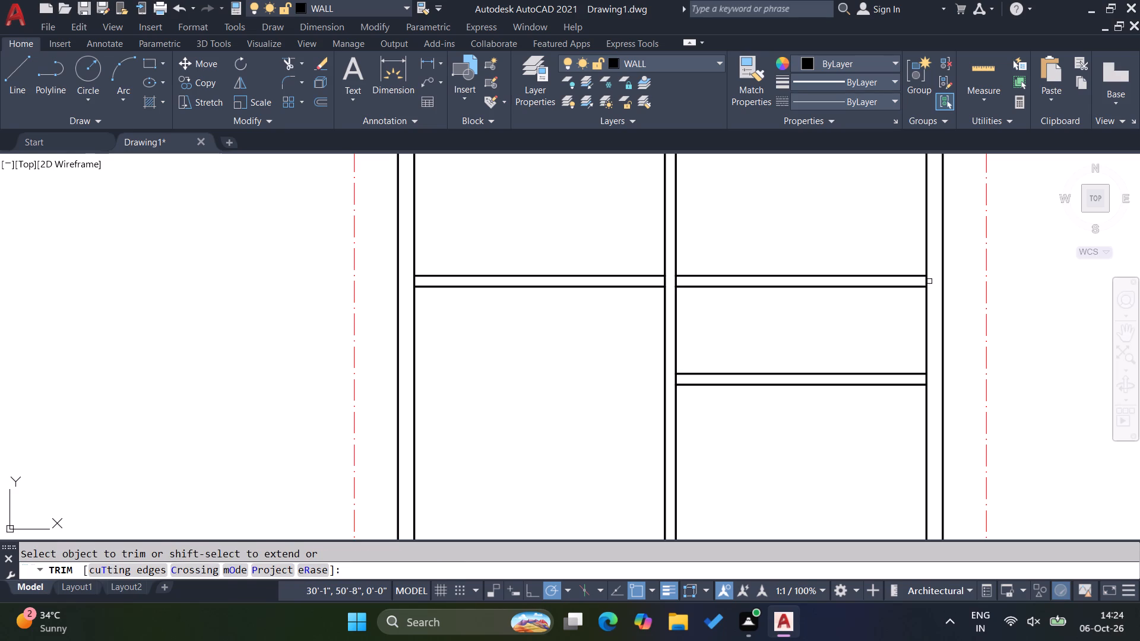
pyautogui.click(929, 281)
pyautogui.click(917, 281)
pyautogui.click(926, 380)
pyautogui.press('Escape')
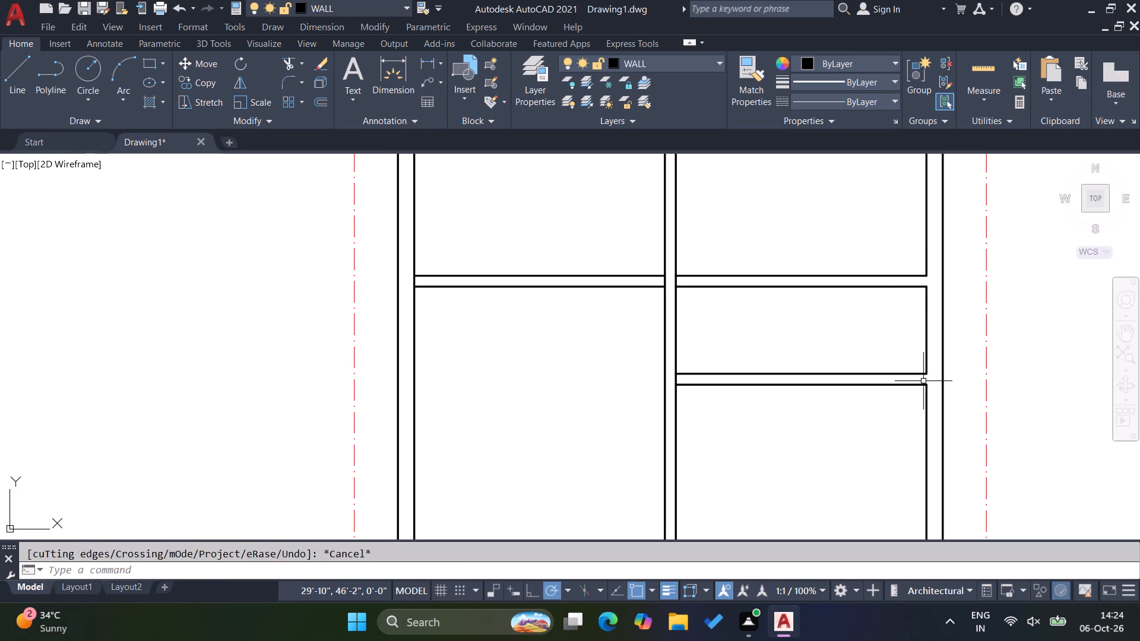
pyautogui.press('Escape')
pyautogui.press('Escape')
# Offset the right outer wall's inner line 6' inward within the 4'-deep strip between the two partitions.
pyautogui.press('o')
pyautogui.press('Return')
pyautogui.write("6'")
pyautogui.press('Return')
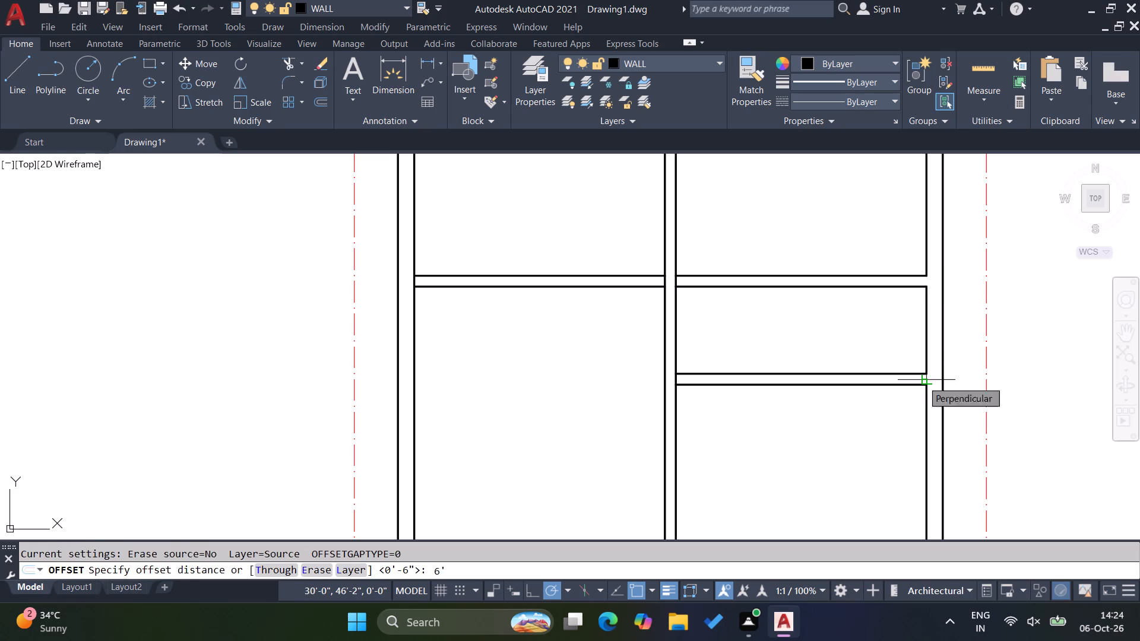
pyautogui.click(926, 323)
pyautogui.click(859, 331)
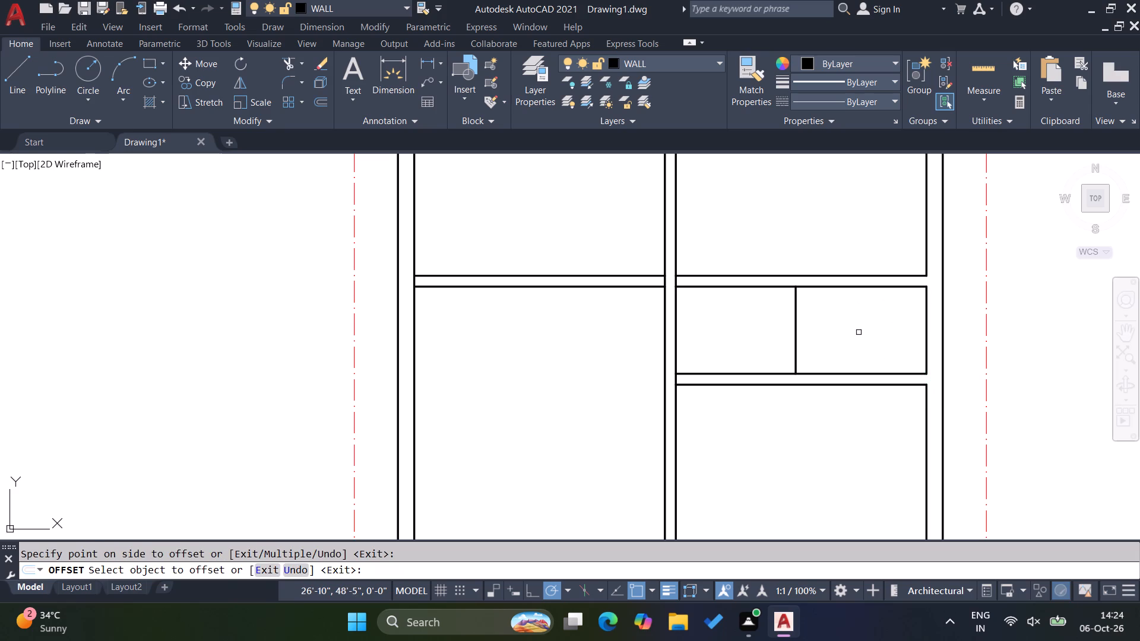
pyautogui.press('Escape')
pyautogui.press('Escape')
pyautogui.press('Escape')
# Offset the new short vertical line 6" toward the central vertical partition to give the short partition its thickness.
pyautogui.press('o')
pyautogui.press('Return')
pyautogui.press('6')
pyautogui.press('Return')
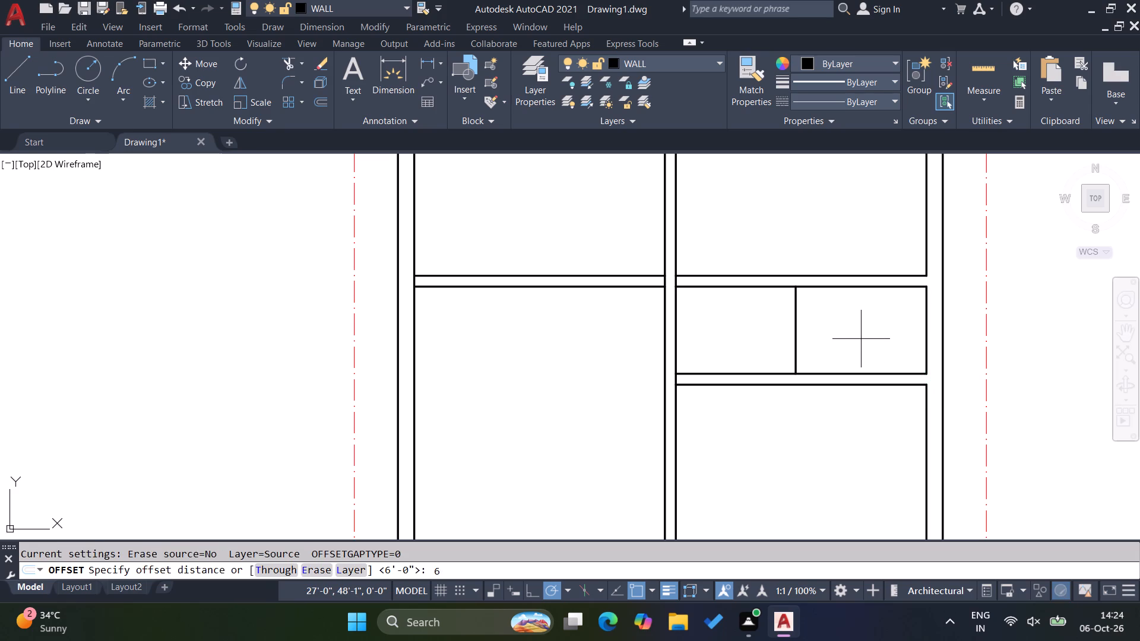
pyautogui.click(794, 319)
pyautogui.click(725, 335)
pyautogui.press('Escape')
pyautogui.press('Escape')
pyautogui.press('Escape')
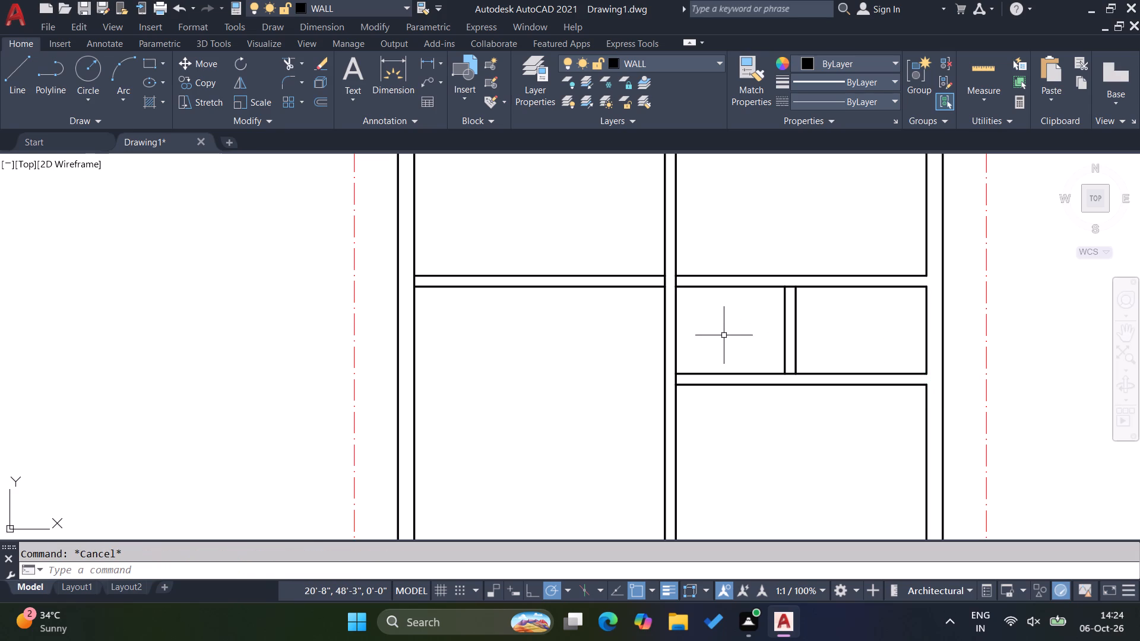
pyautogui.press('Escape')
# Offset the central vertical partition's right face 3' to the right as a guide for openings.
pyautogui.press('o')
pyautogui.press('Return')
pyautogui.write("3'")
pyautogui.press('Return')
pyautogui.click(677, 329)
pyautogui.click(749, 328)
pyautogui.press('Escape')
pyautogui.press('Escape')
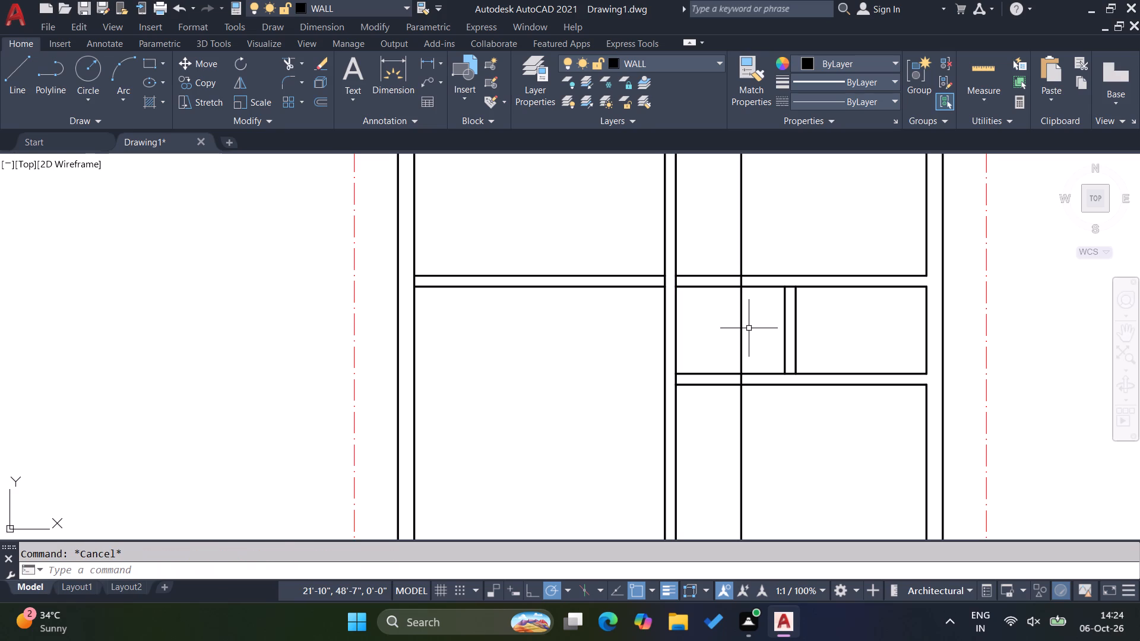
pyautogui.press('Escape')
pyautogui.press('Escape')
# Trim both right-hand horizontal partitions back to the 3' guide and remove the excess guide line, leaving closed wall ends.
pyautogui.scroll(1, 743, 344)
pyautogui.click(749, 366)
pyautogui.click(733, 331)
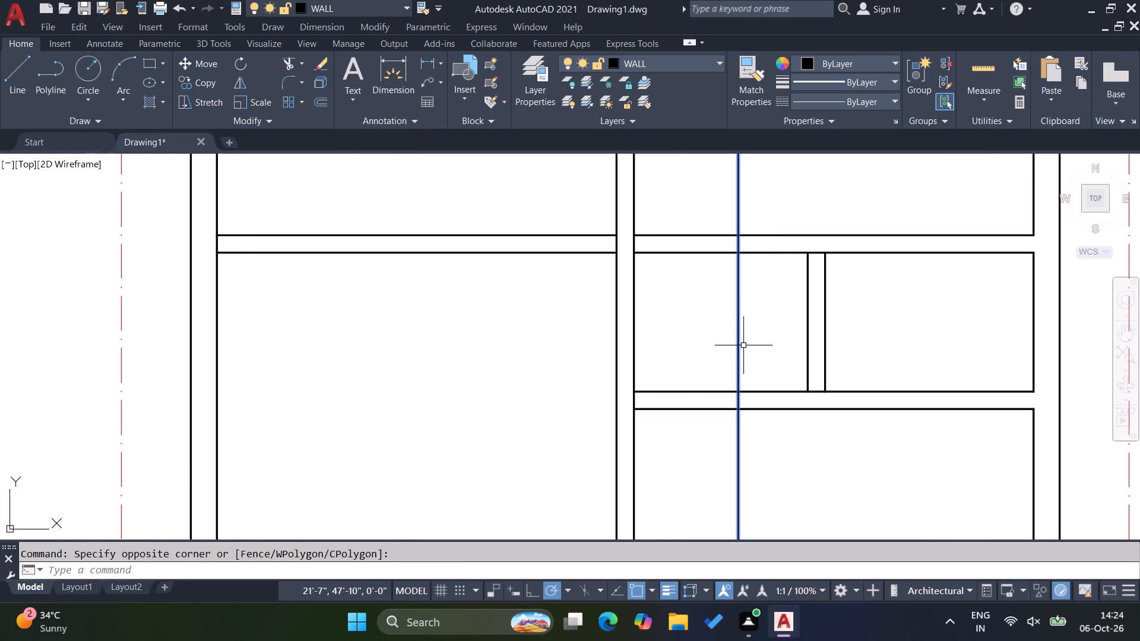
pyautogui.press('Escape')
pyautogui.press('Escape')
pyautogui.write('TR')
pyautogui.press('Return')
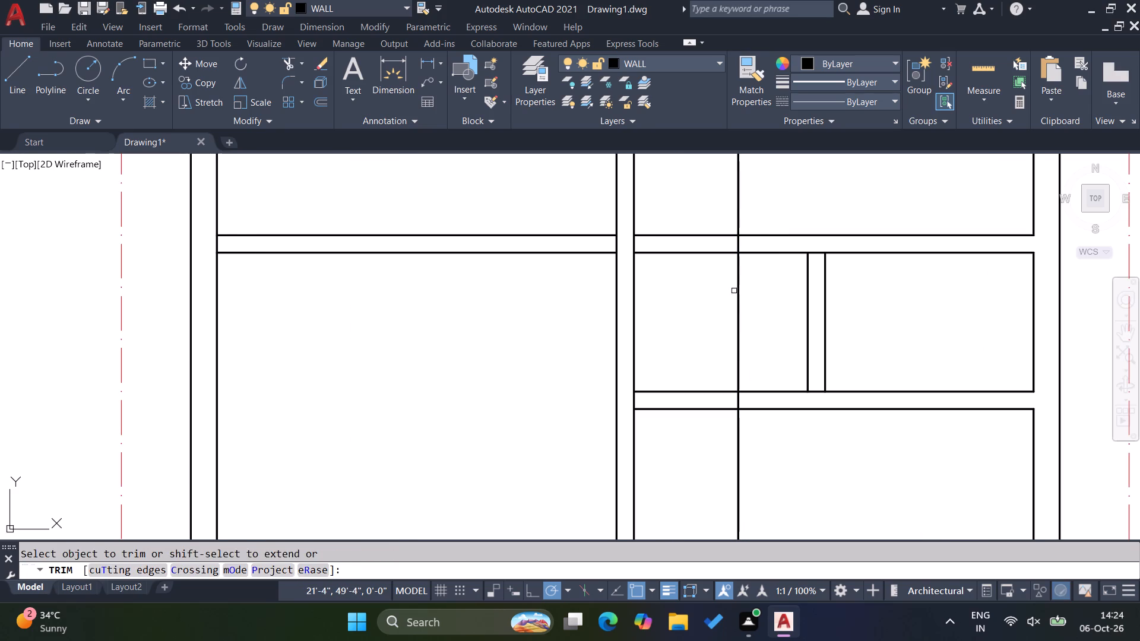
pyautogui.moveTo(734, 290); pyautogui.dragTo(729, 281)
pyautogui.click(727, 214)
pyautogui.click(722, 211)
pyautogui.click(767, 197)
pyautogui.click(702, 322)
pyautogui.click(762, 325)
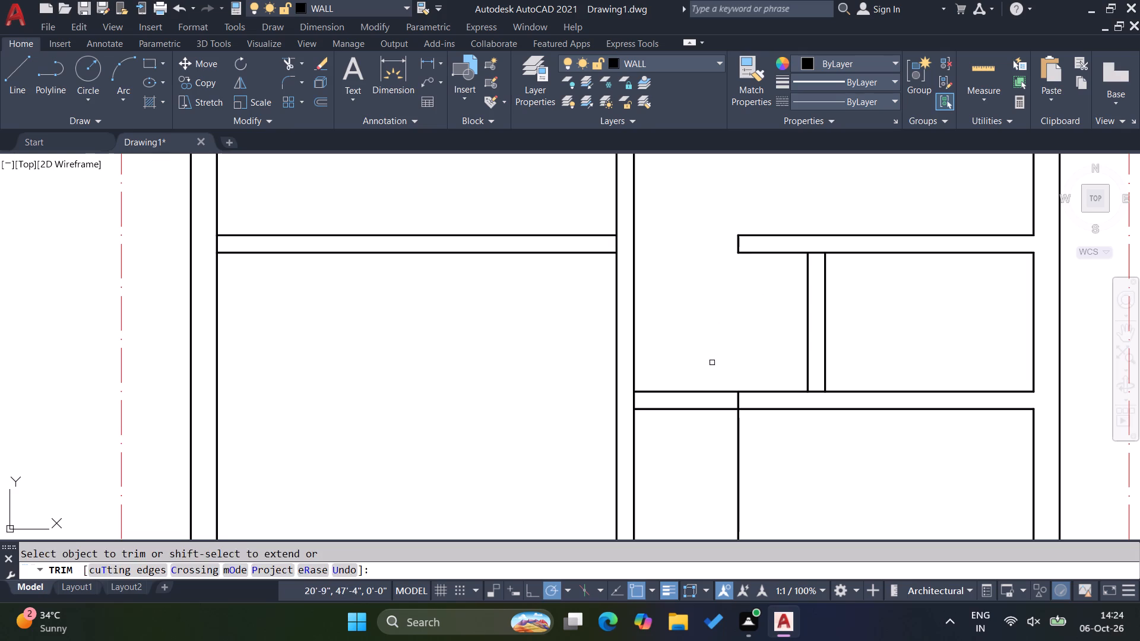
pyautogui.click(701, 370)
pyautogui.click(683, 464)
pyautogui.click(720, 450)
pyautogui.click(771, 449)
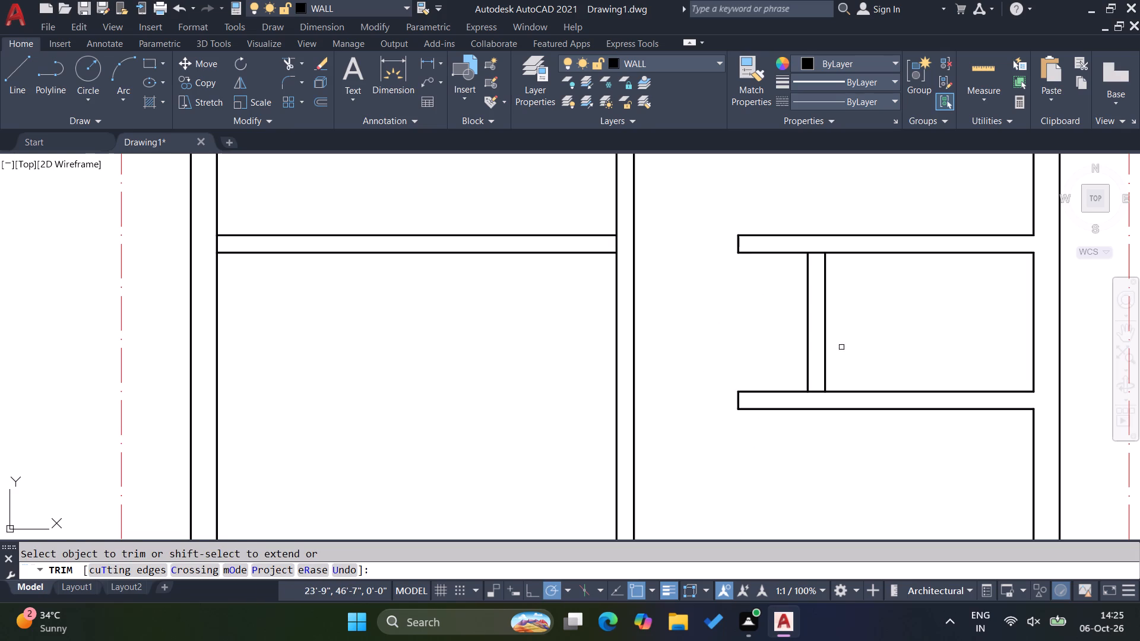
# Trim the upper horizontal partition's lower line between the short partition's faces so the two walls join openly.
pyautogui.click(821, 258)
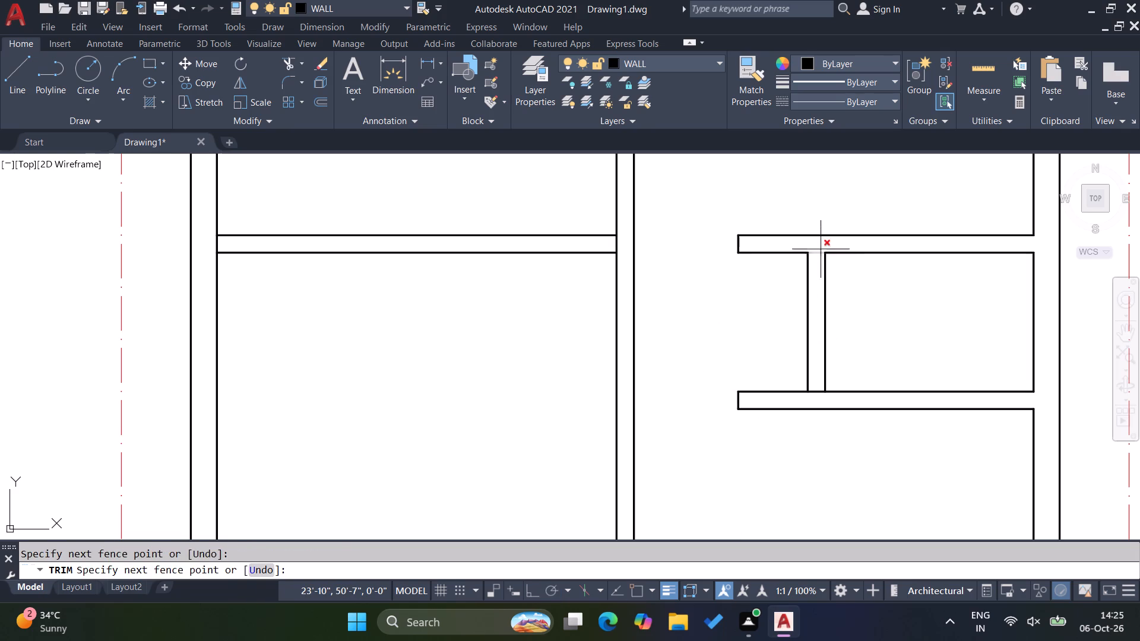
pyautogui.click(821, 248)
pyautogui.press('Escape')
pyautogui.press('Escape')
pyautogui.press('Escape')
pyautogui.press('Escape')
pyautogui.press('Escape')
# Offset the upper line of the lower right-hand horizontal partition 2'6" upward to mark an opening in the short partition.
pyautogui.press('o')
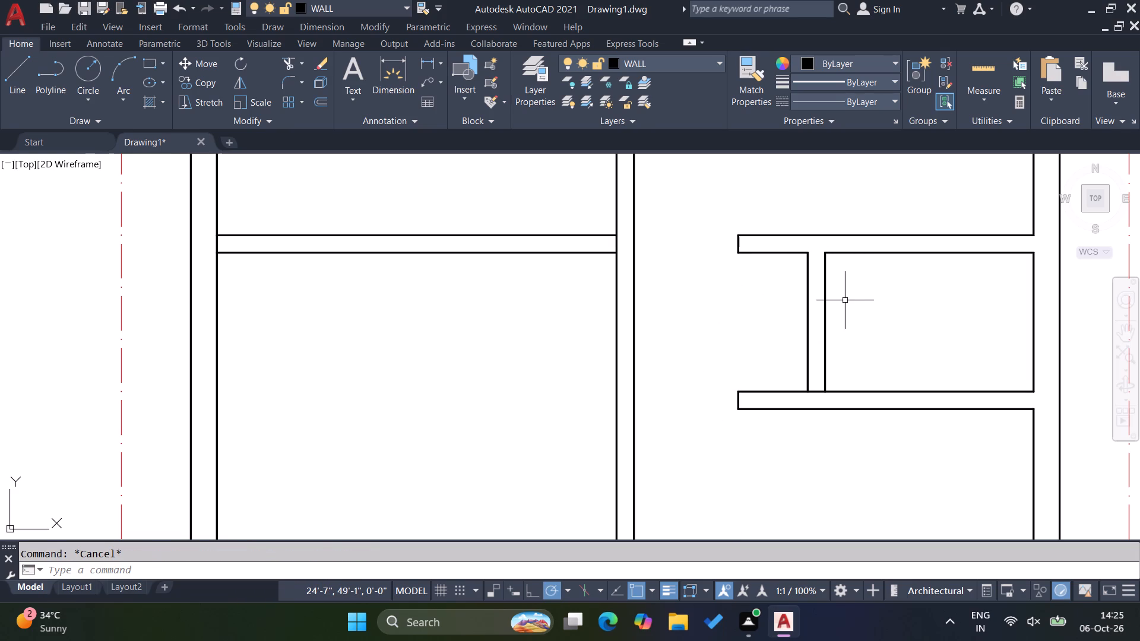
pyautogui.press('Return')
pyautogui.write("2'")
pyautogui.press('6')
pyautogui.press('Return')
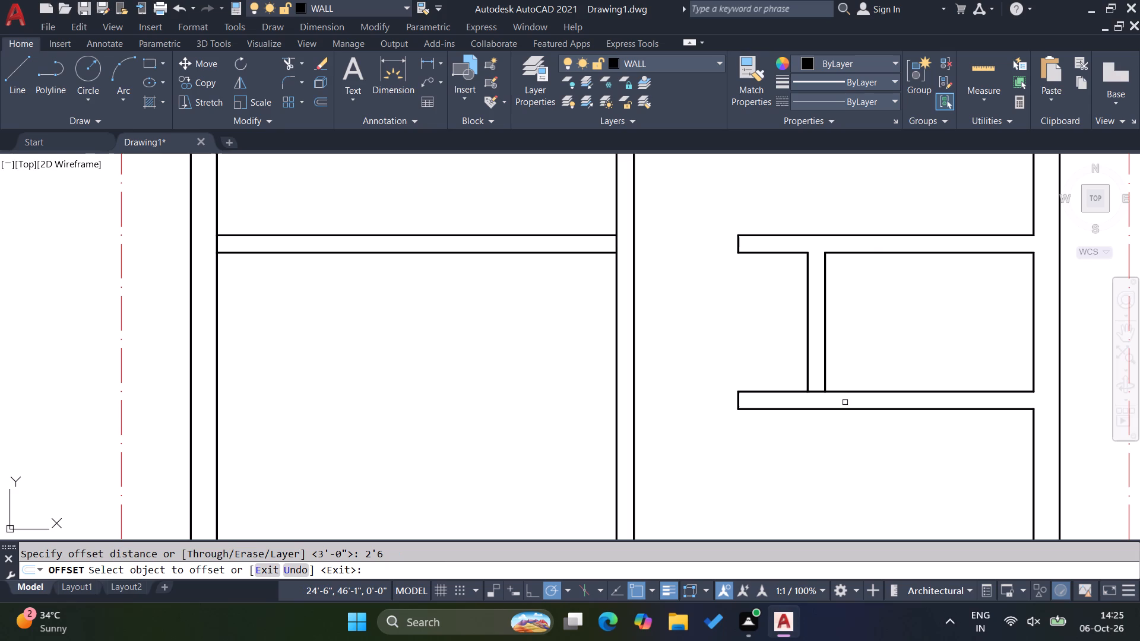
pyautogui.click(845, 391)
pyautogui.click(849, 360)
pyautogui.press('Escape')
pyautogui.press('Escape')
# Trim the short partition below the 2'6" line and remove the line's excess on both sides, leaving a closed wall end.
pyautogui.write('TR')
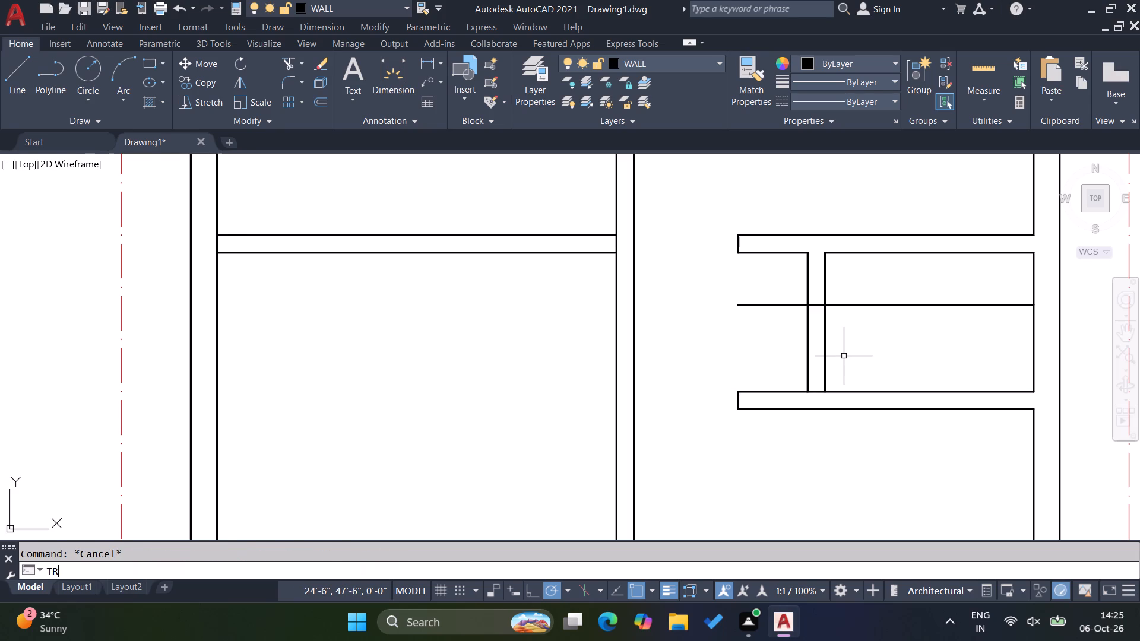
pyautogui.press('Return')
pyautogui.click(793, 323)
pyautogui.click(853, 325)
pyautogui.click(855, 292)
pyautogui.click(861, 330)
pyautogui.click(797, 318)
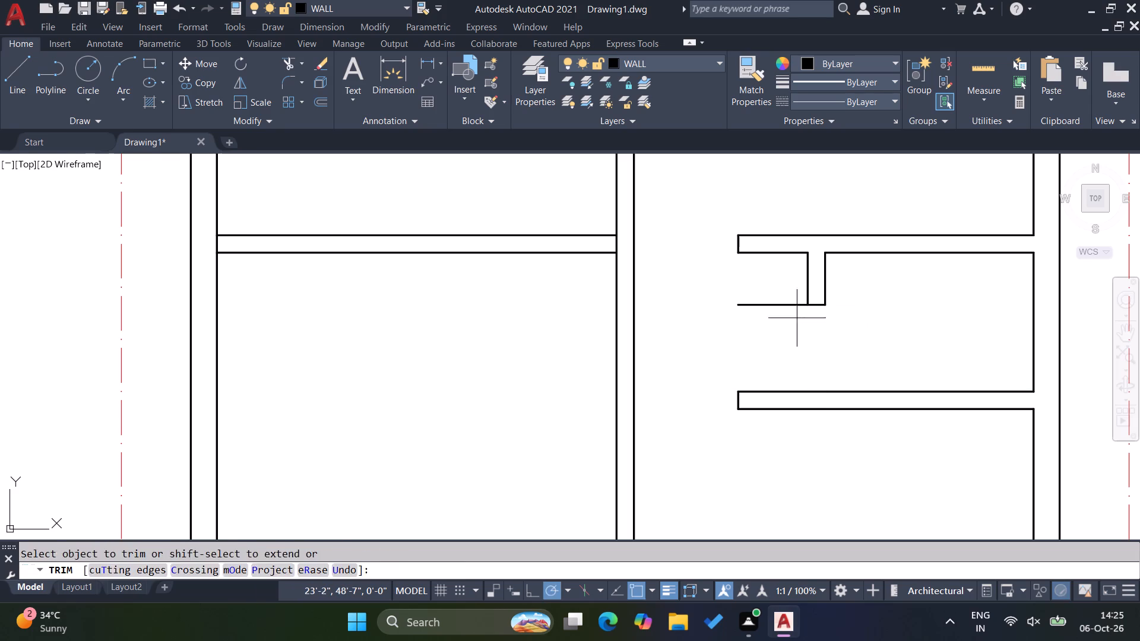
pyautogui.click(791, 294)
pyautogui.press('Escape')
pyautogui.press('Escape')
# Extend the left-hand horizontal partition's upper line to the central vertical partition's right face.
pyautogui.scroll(-2, 806, 351)
pyautogui.scroll(2, 710, 282)
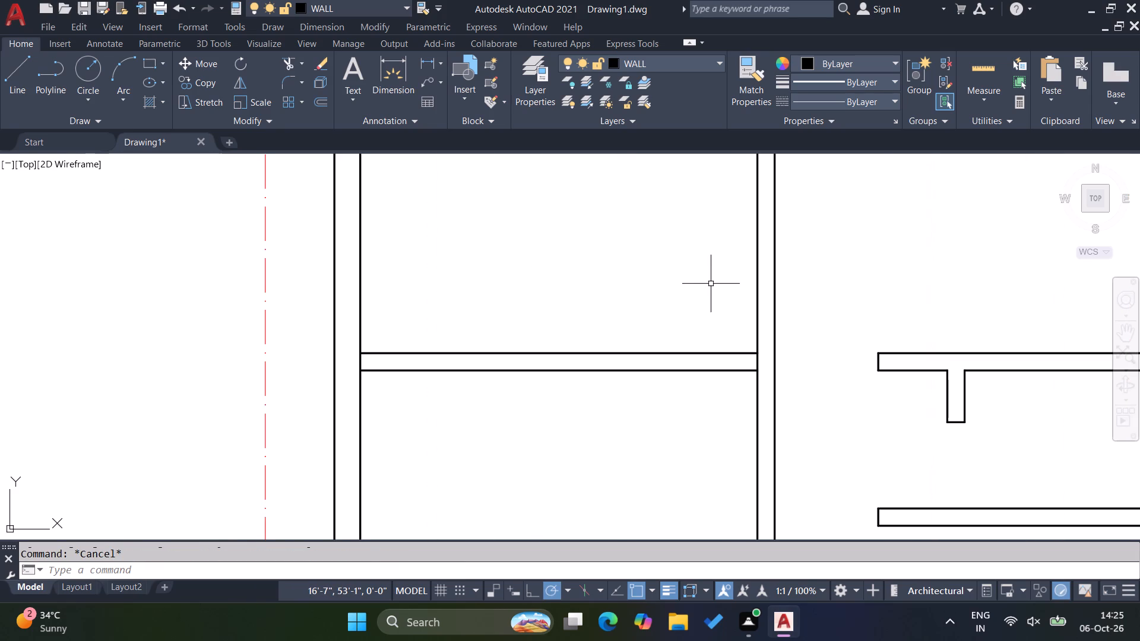
pyautogui.write('EX')
pyautogui.press('Return')
pyautogui.click(748, 354)
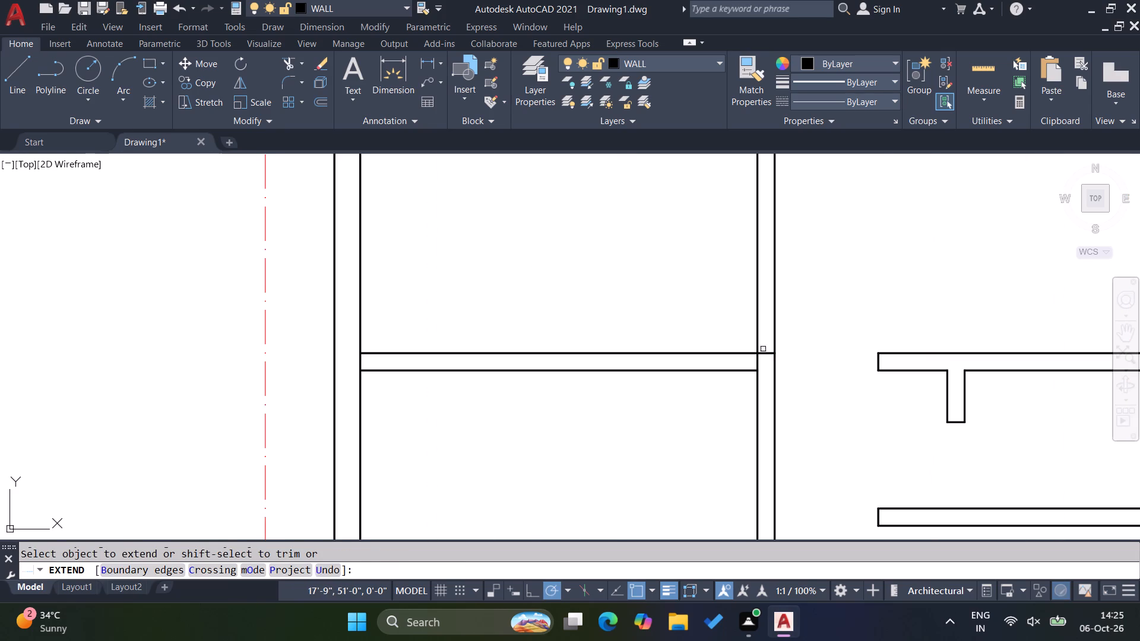
pyautogui.press('Escape')
pyautogui.press('Escape')
# Offset the extended upper line of the left-hand partition 3' upward to mark an opening in the vertical partition.
pyautogui.press('o')
pyautogui.press('Return')
pyautogui.press('3')
pyautogui.press("'")
pyautogui.press('Return')
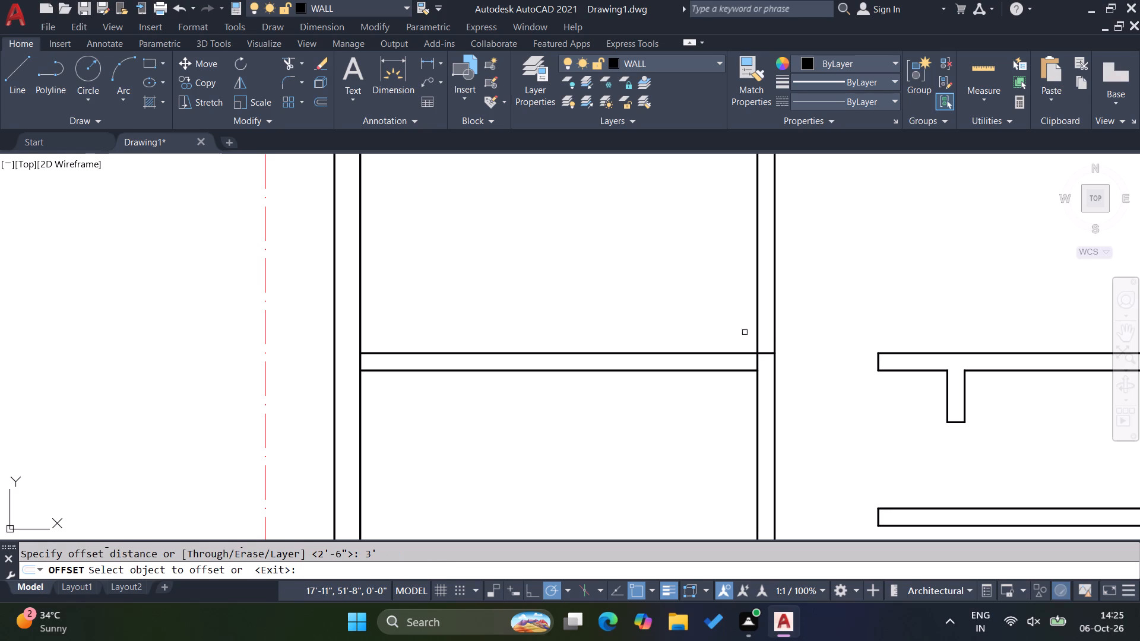
pyautogui.click(734, 354)
pyautogui.click(743, 320)
pyautogui.press('Escape')
pyautogui.press('Escape')
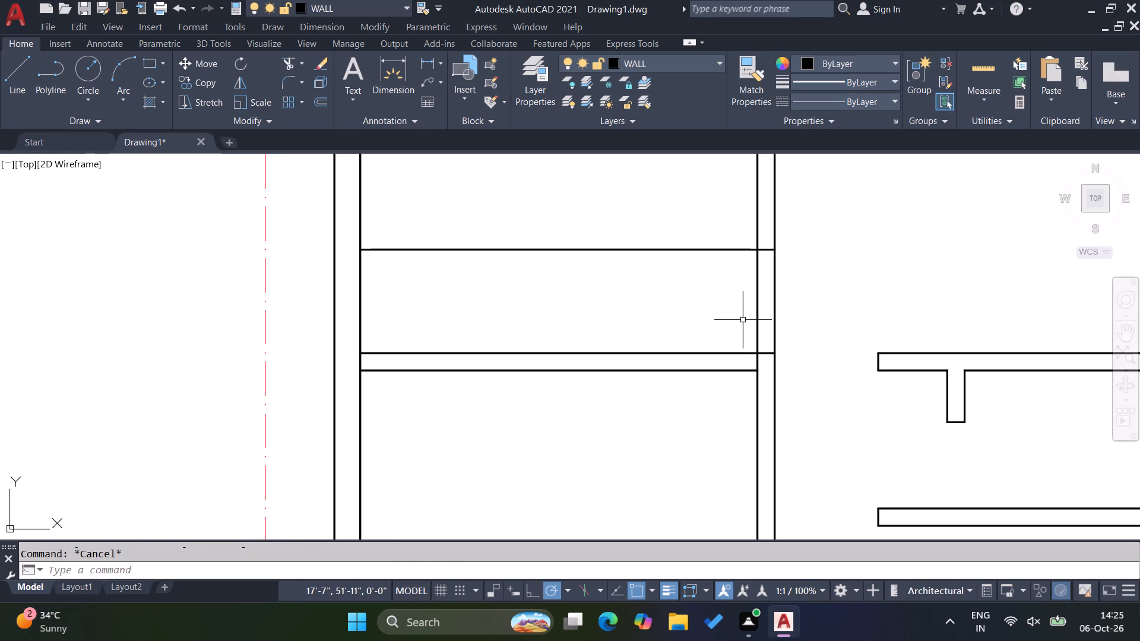
# Trim the vertical partition between the two lines to form the 3' opening, and remove the offset line's excess across the left room.
pyautogui.write('TR')
pyautogui.press('Return')
pyautogui.click(745, 320)
pyautogui.click(825, 299)
pyautogui.click(736, 269)
pyautogui.click(718, 217)
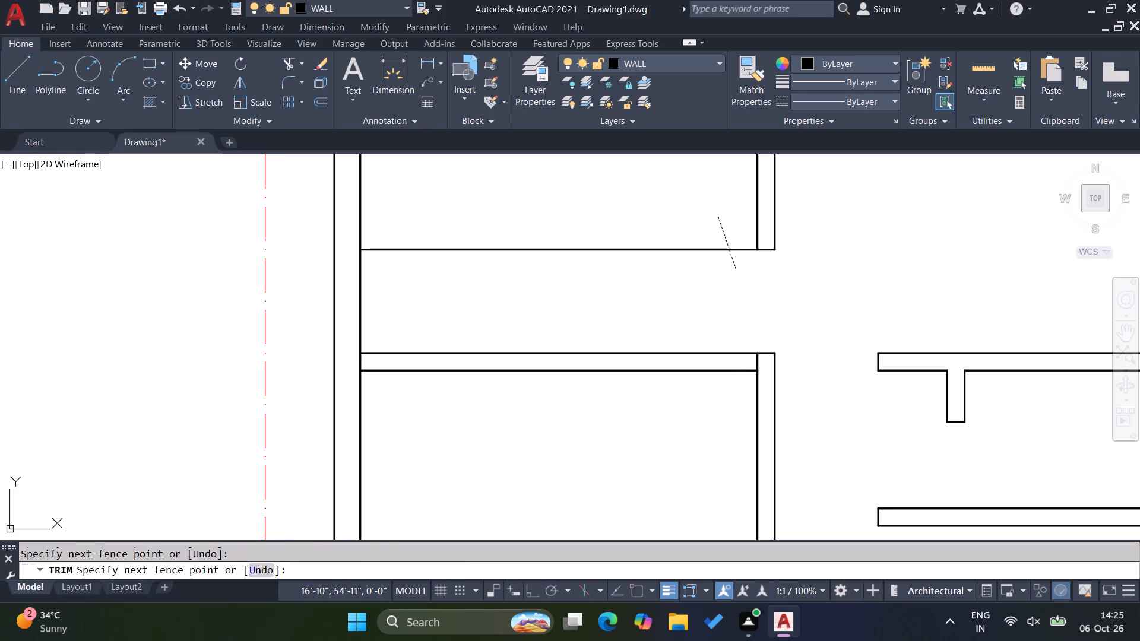
pyautogui.press('Escape')
pyautogui.scroll(-2, 756, 262)
pyautogui.press('Escape')
# Trim the vertical partition's left face between the left-hand horizontal partition's lines so the corner joins openly.
pyautogui.scroll(2, 746, 301)
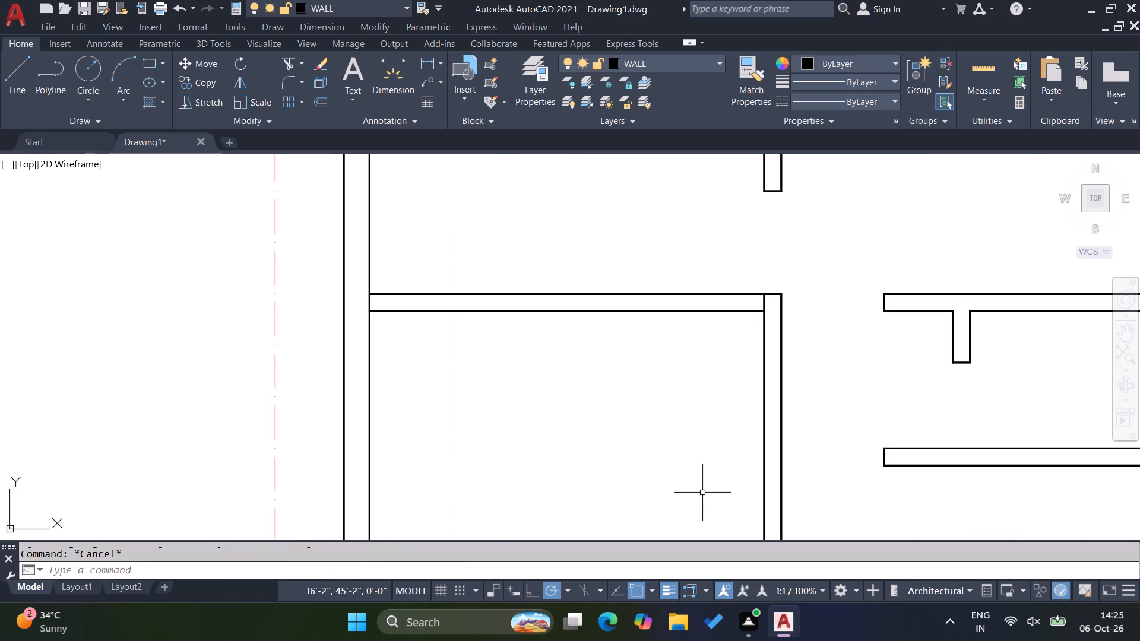
pyautogui.write('TR')
pyautogui.press('Return')
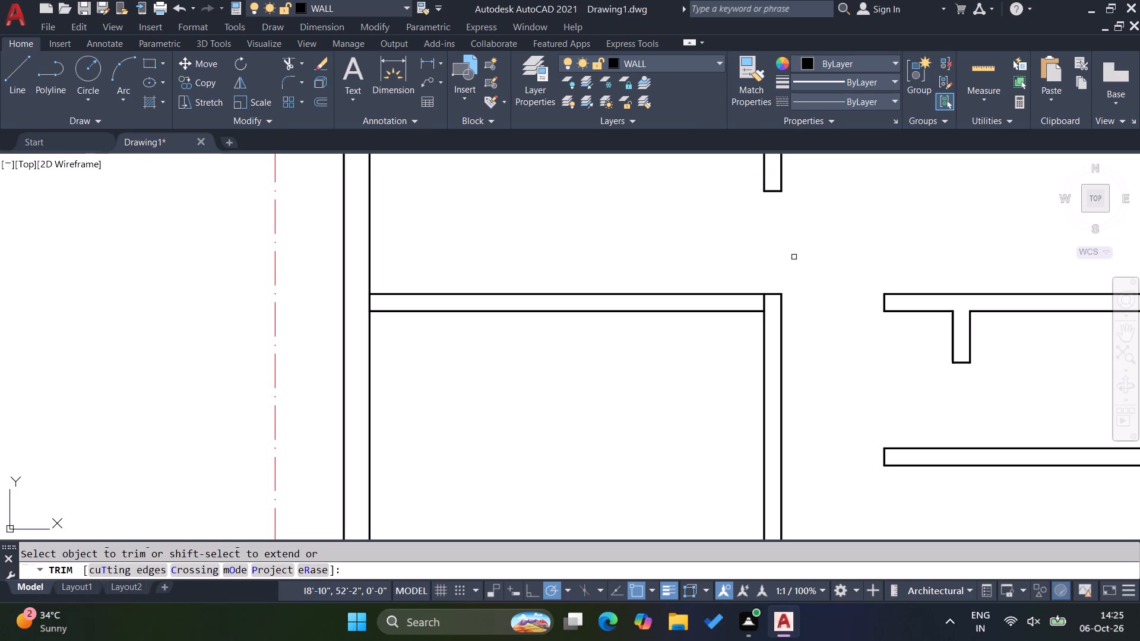
pyautogui.click(769, 304)
pyautogui.click(764, 303)
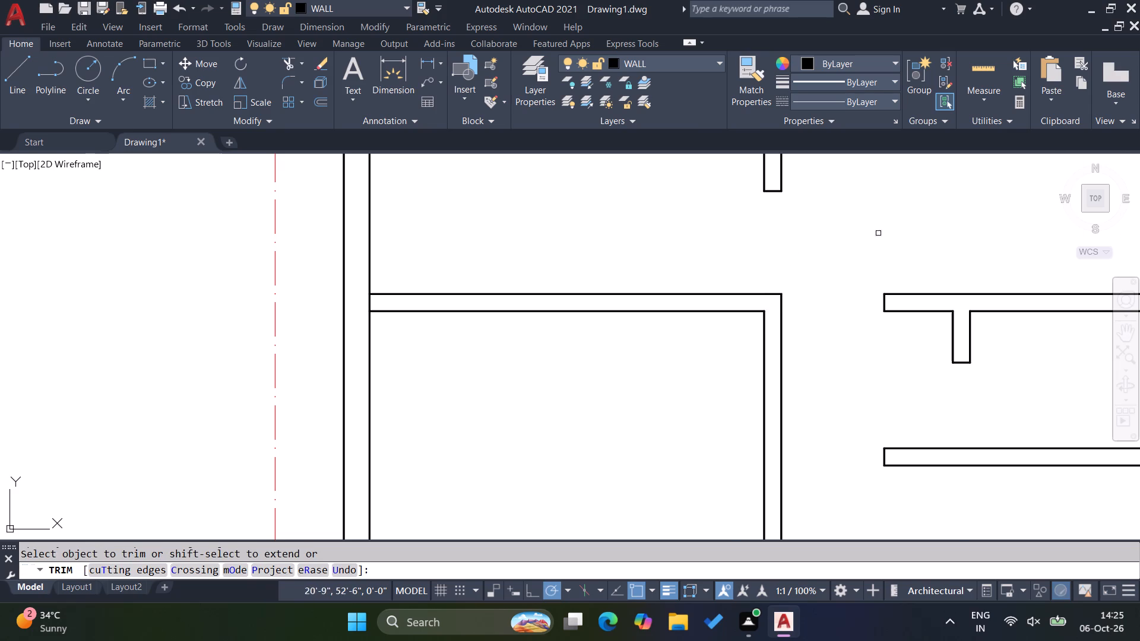
# Trim the left outer wall's inner line between the left-hand horizontal partition's faces so the walls join openly.
pyautogui.scroll(-3, 878, 233)
pyautogui.scroll(4, 747, 249)
pyautogui.click(769, 259)
pyautogui.click(807, 259)
pyautogui.press('Escape')
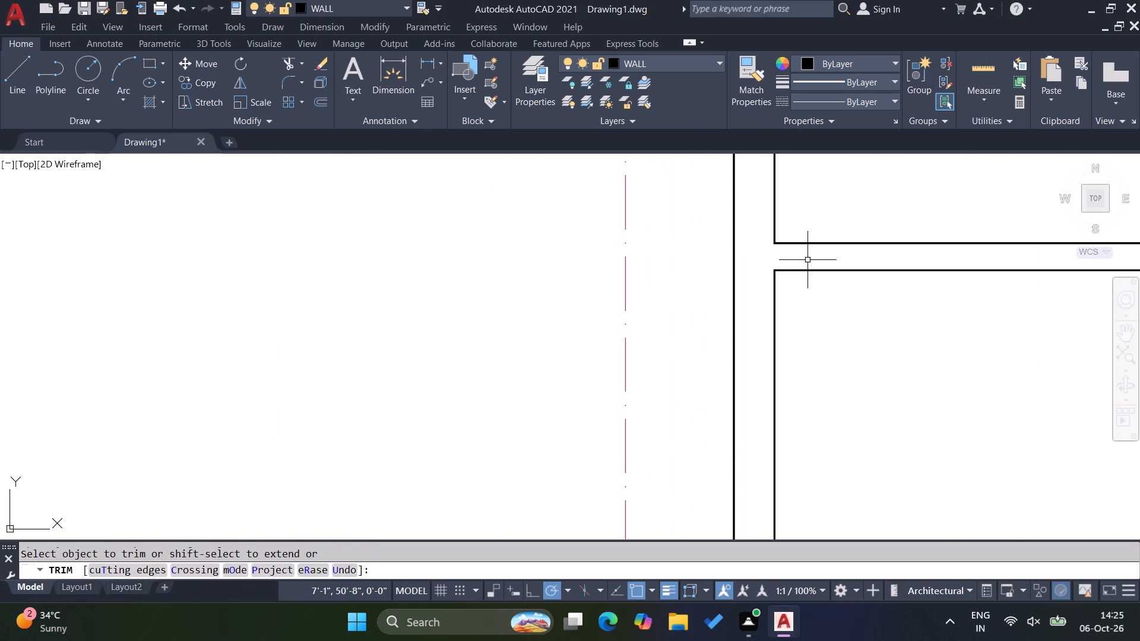
pyautogui.press('Escape')
pyautogui.press('Escape')
# Offset the lower line of the left-hand horizontal partition 10'10" downward across the left room.
pyautogui.press('o')
pyautogui.press('Return')
pyautogui.write("10'")
pyautogui.write('10')
pyautogui.press('Return')
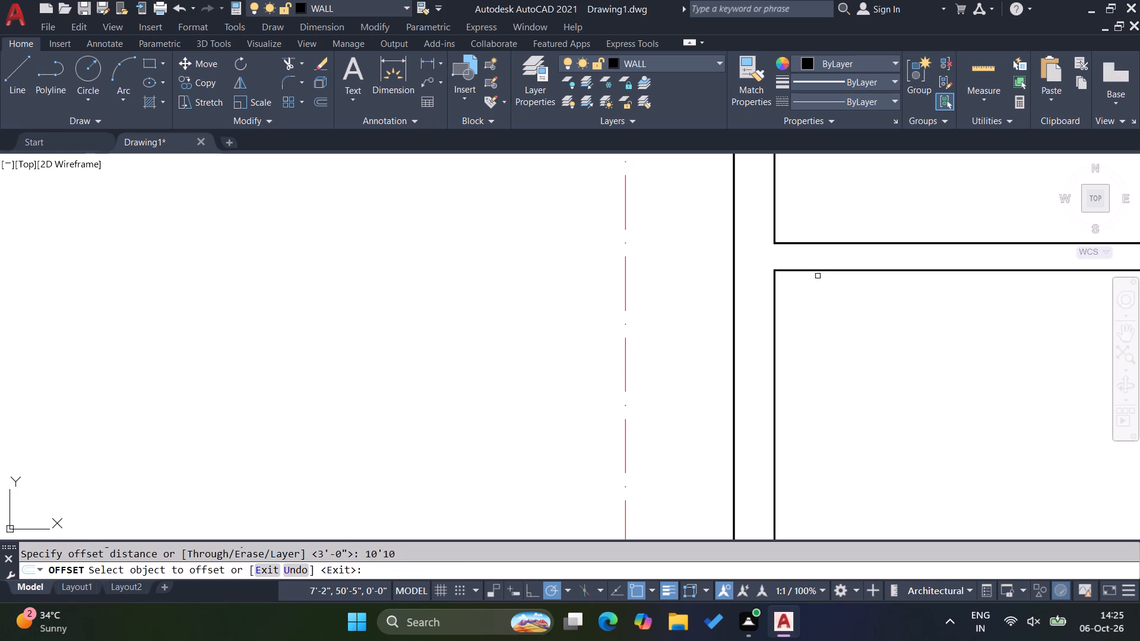
pyautogui.click(819, 270)
pyautogui.click(828, 328)
pyautogui.press('Escape')
# Offset the new horizontal line 6" downward to form a second partition across the left side.
pyautogui.scroll(-4, 543, 262)
pyautogui.press('o')
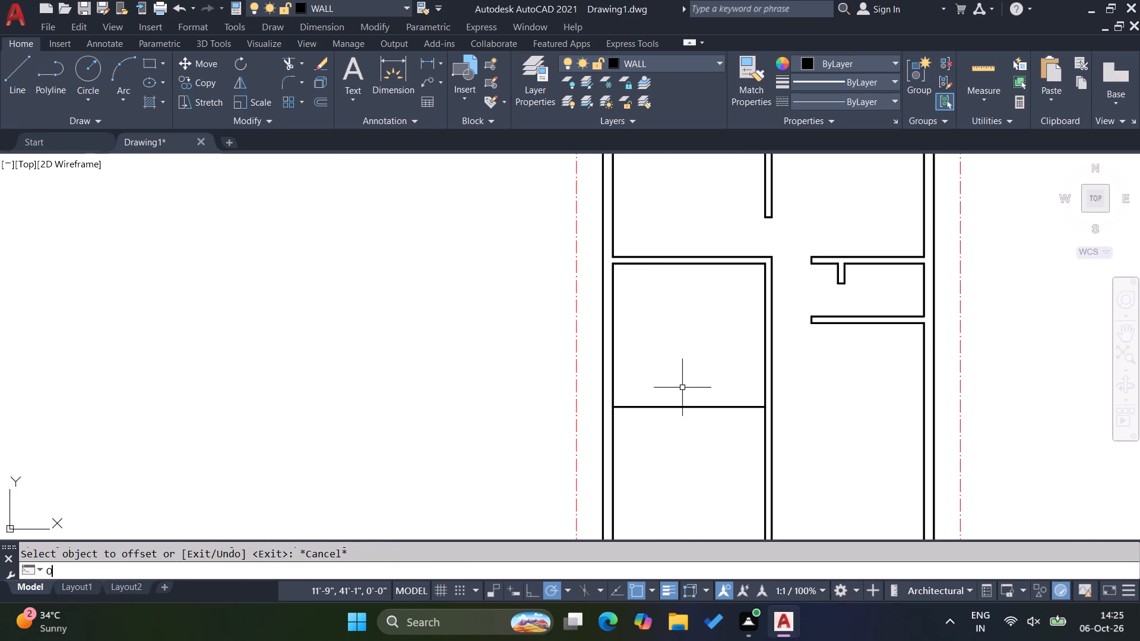
pyautogui.press('Return')
pyautogui.press('6')
pyautogui.press('Return')
pyautogui.click(679, 407)
pyautogui.click(680, 442)
pyautogui.press('Escape')
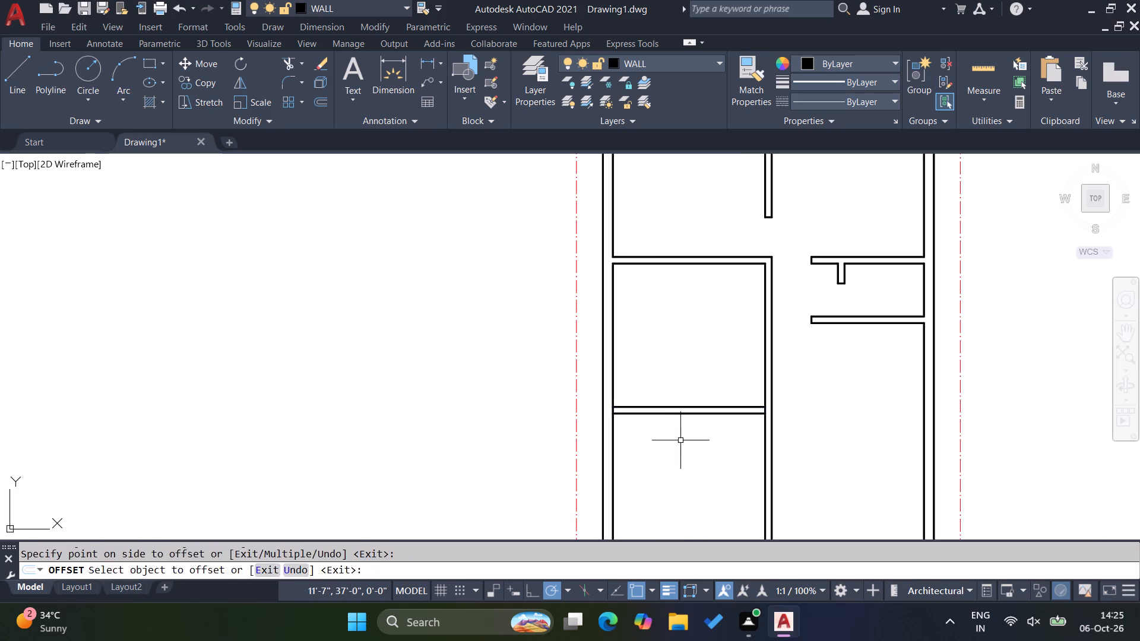
pyautogui.press('Escape')
# Offset the lower face of the second left-hand partition 12' downward.
pyautogui.scroll(-1, 685, 342)
pyautogui.scroll(1, 687, 456)
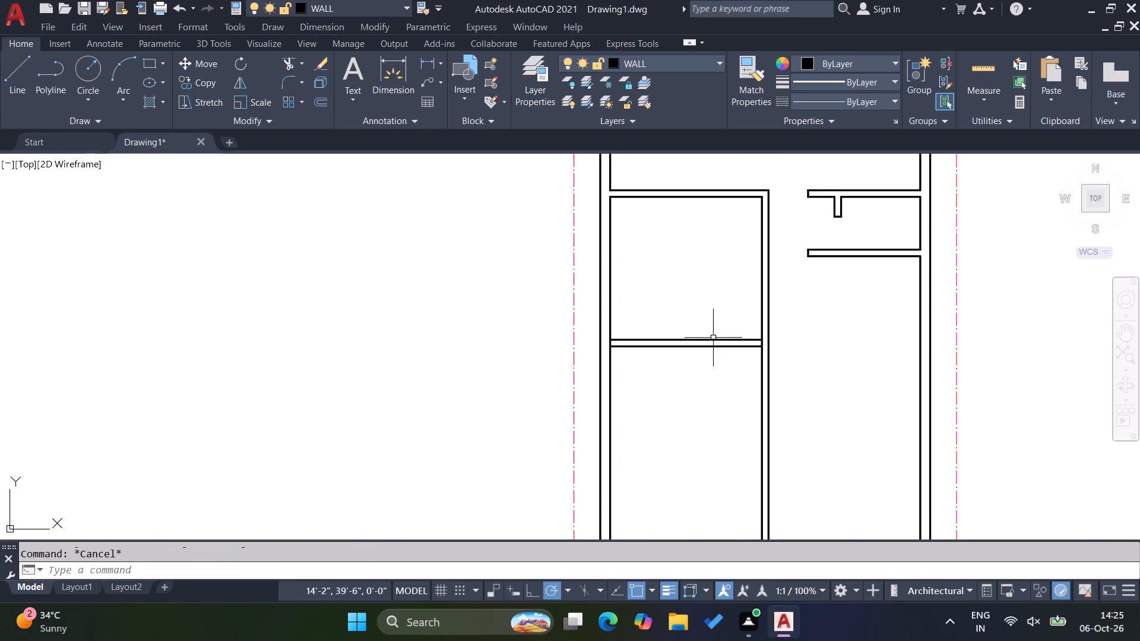
pyautogui.press('Escape')
pyautogui.press('o')
pyautogui.press('Return')
pyautogui.write('12')
pyautogui.press("'")
pyautogui.press('Return')
pyautogui.click(740, 345)
pyautogui.click(740, 421)
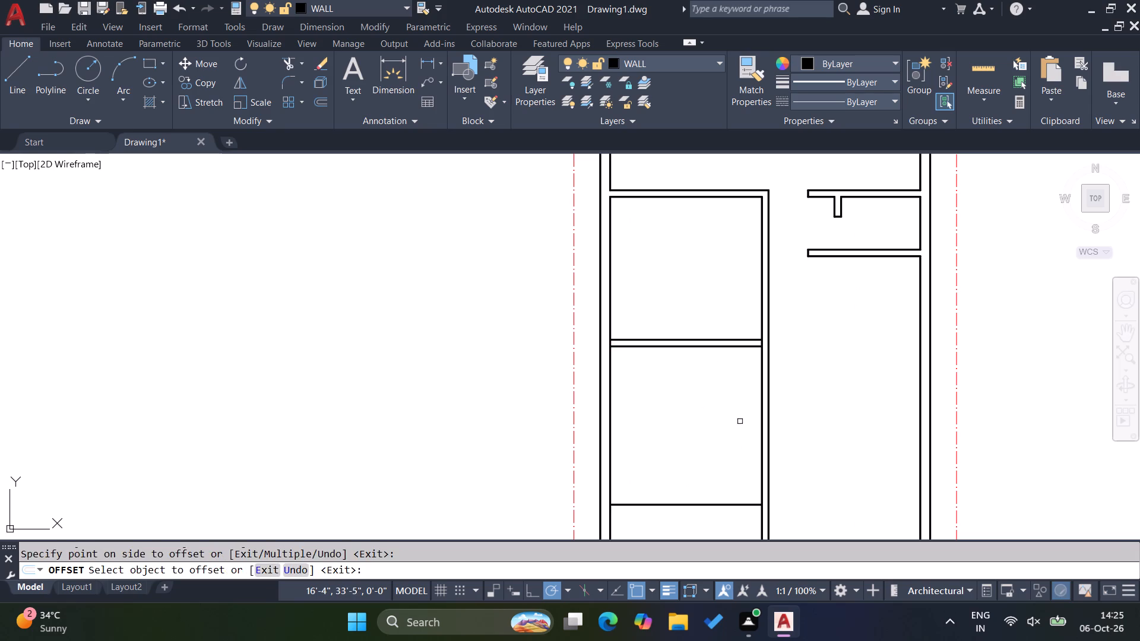
pyautogui.press('Escape')
pyautogui.press('Escape')
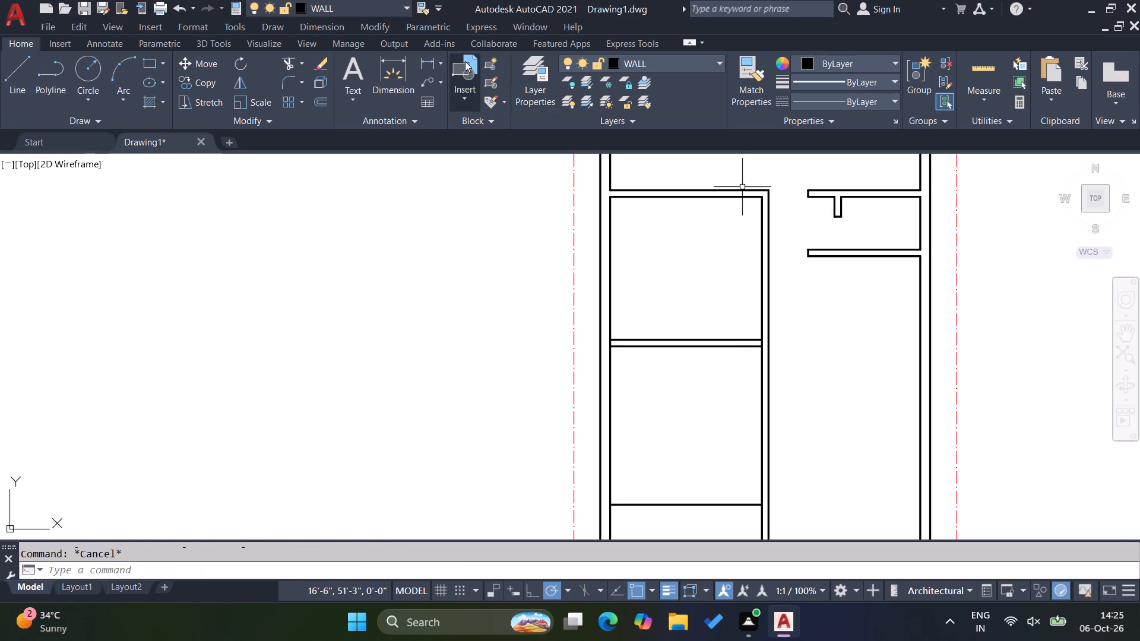
# Measure the distance from the second partition's lower face down to the new line with a linear dimension, without placing it.
pyautogui.click(423, 59)
pyautogui.click(649, 349)
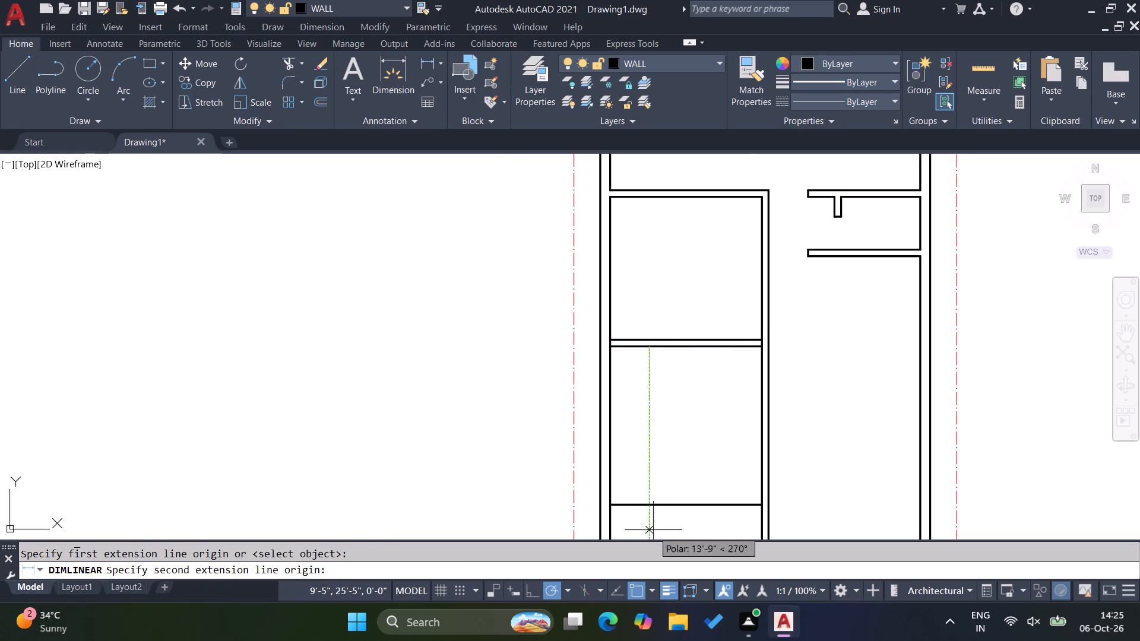
pyautogui.click(650, 509)
pyautogui.press('Escape')
pyautogui.press('Escape')
pyautogui.press('i')
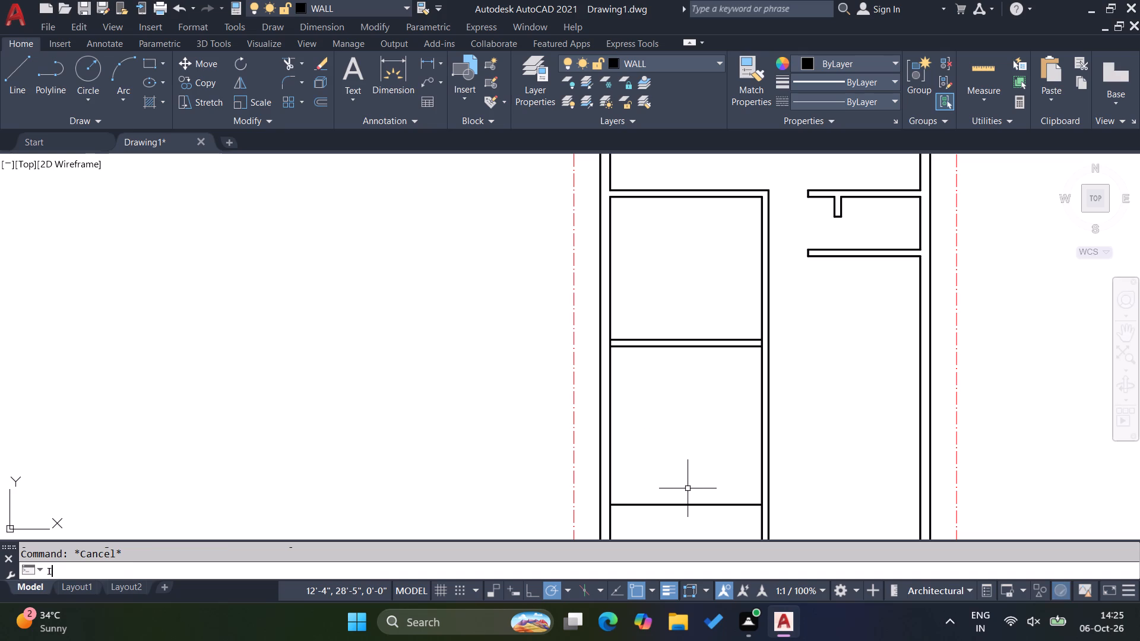
pyautogui.press('Escape')
pyautogui.press('Escape')
# Offset the lowest new line 6" downward to form a third left-hand partition.
pyautogui.press('o')
pyautogui.press('Return')
pyautogui.press('6')
pyautogui.press('Return')
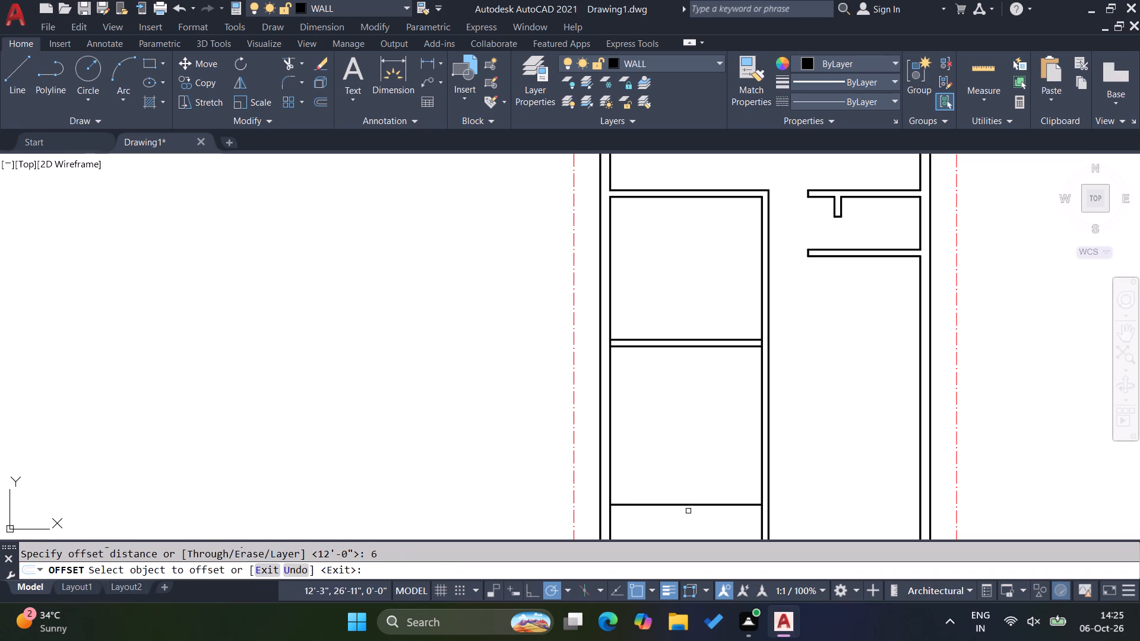
pyautogui.click(686, 506)
pyautogui.click(692, 522)
pyautogui.press('Escape')
pyautogui.press('Escape')
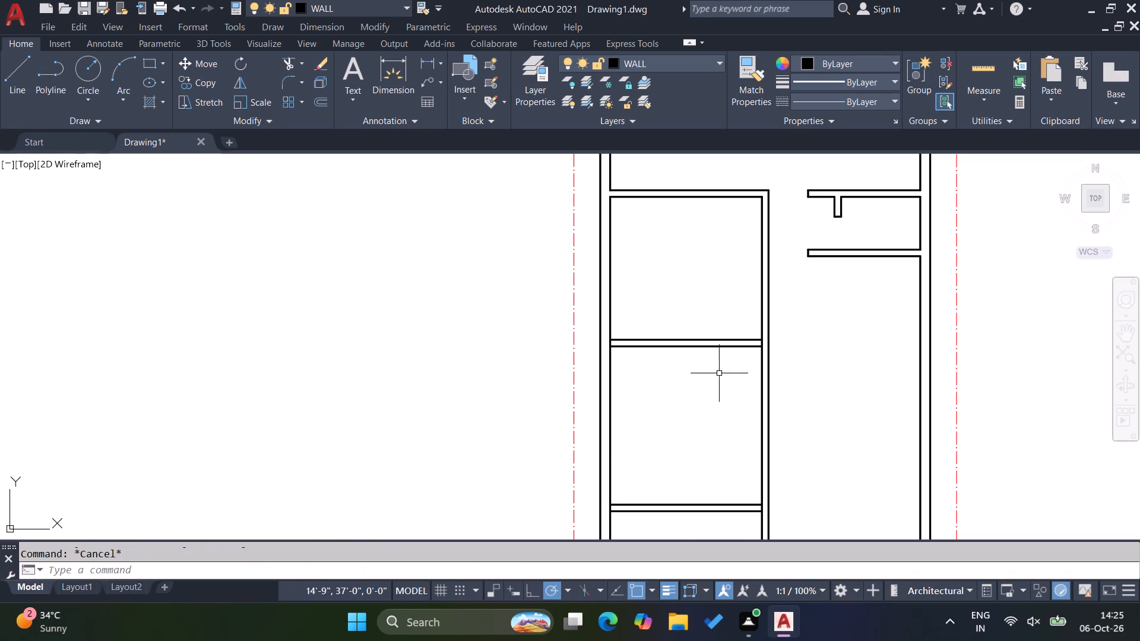
# Measure the clear gap between the third partition and the partition below it with linear dimensions, without placing them.
pyautogui.scroll(-3, 717, 370)
pyautogui.scroll(3, 711, 414)
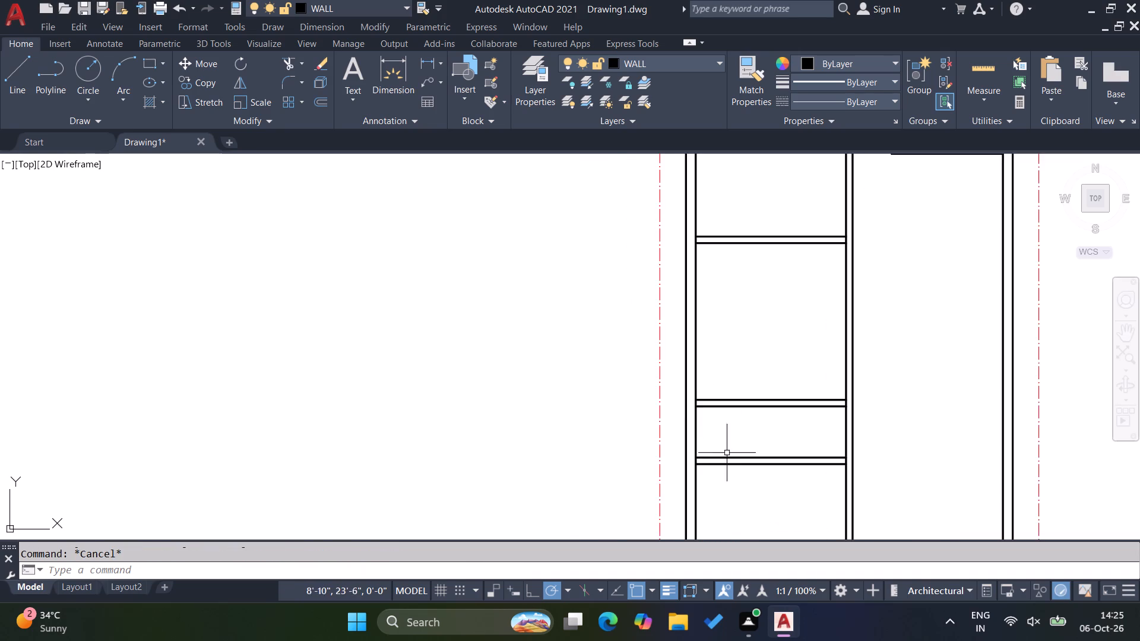
pyautogui.scroll(1, 728, 454)
pyautogui.click(423, 64)
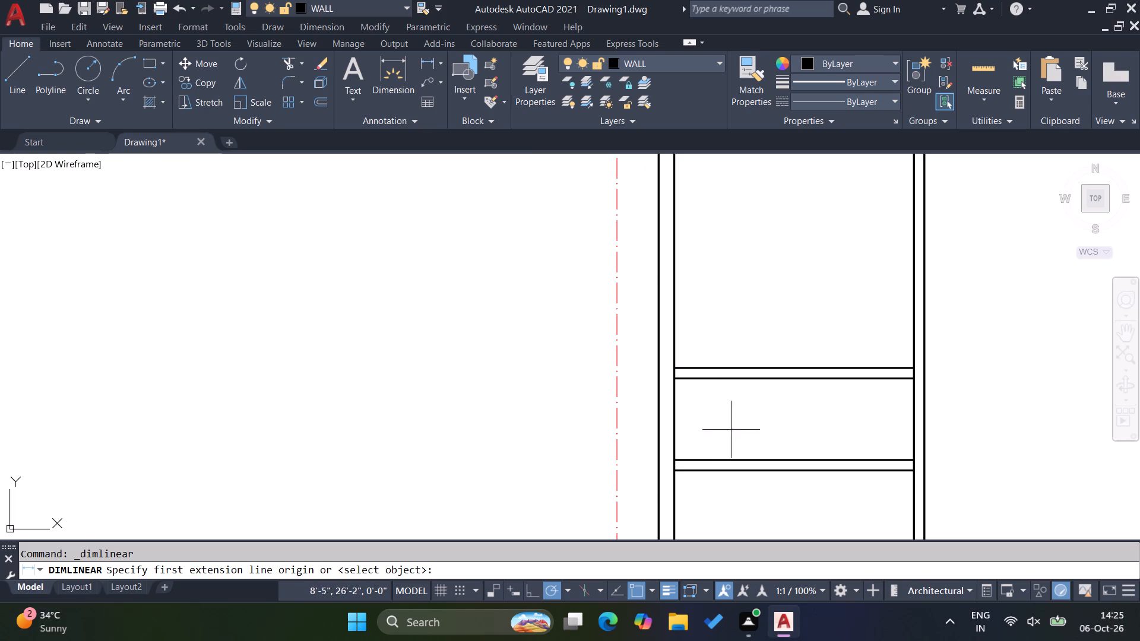
pyautogui.click(712, 386)
pyautogui.click(710, 457)
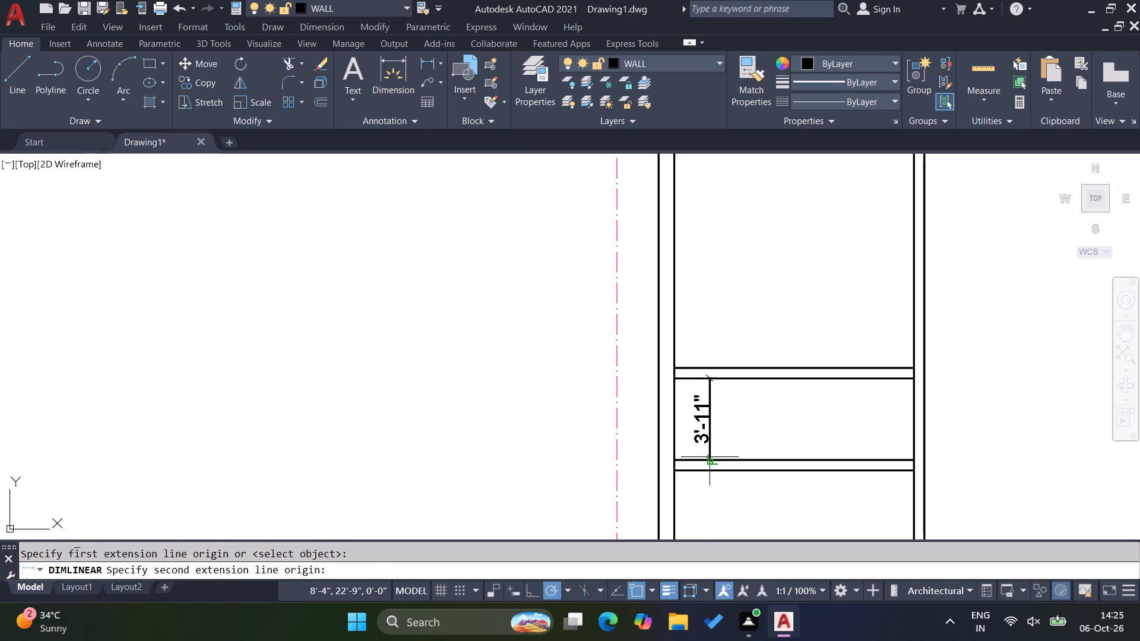
pyautogui.press('Escape')
pyautogui.press('Escape')
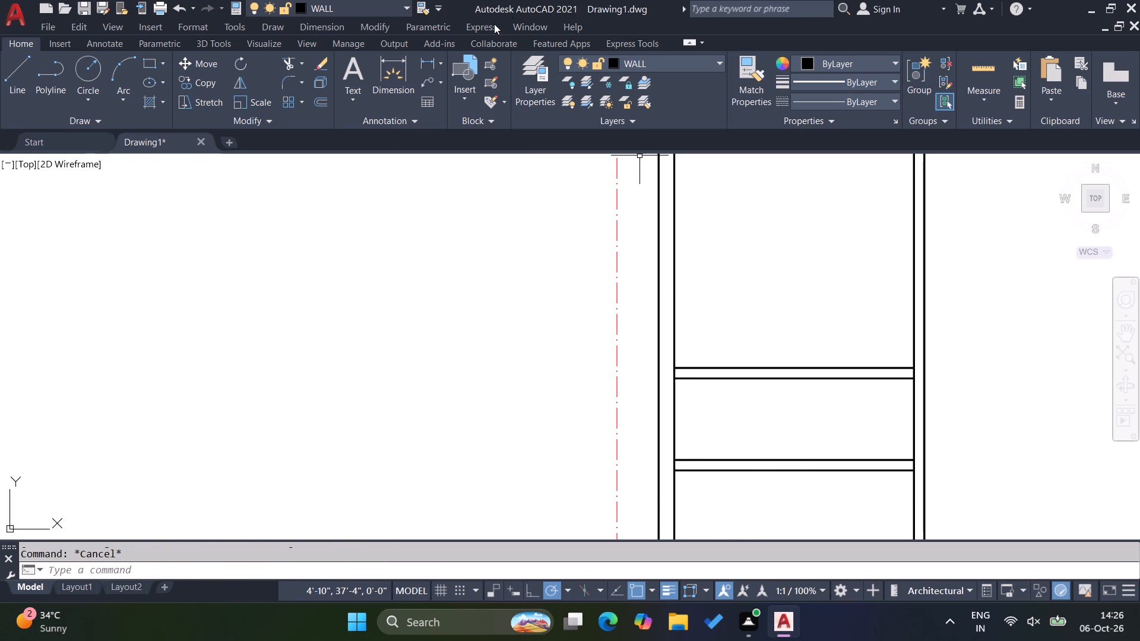
pyautogui.click(427, 62)
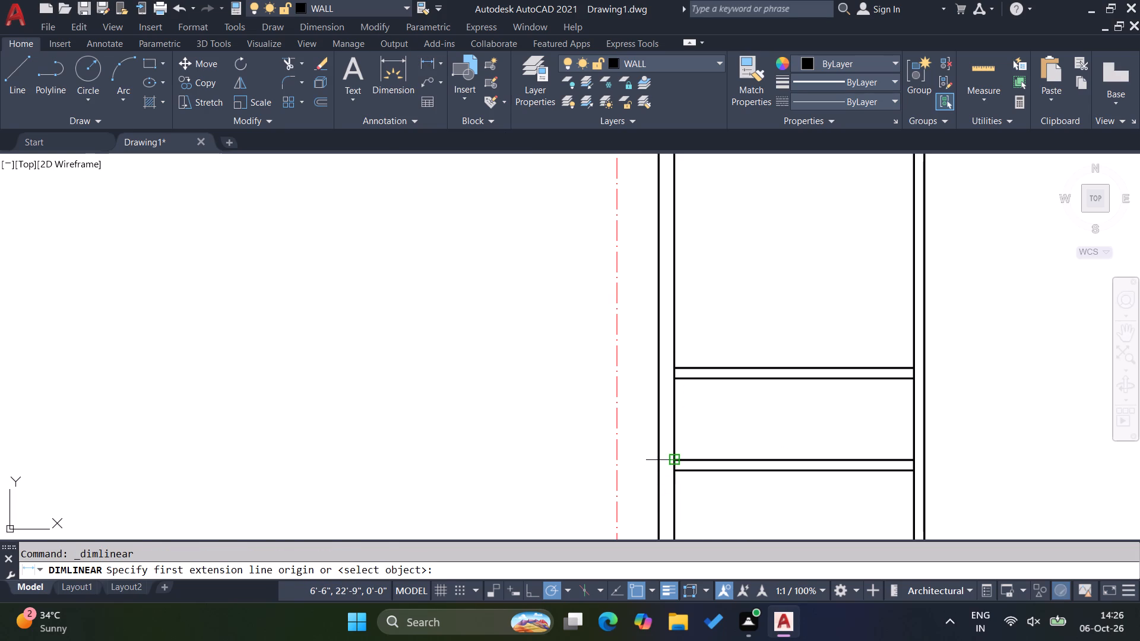
pyautogui.click(672, 464)
pyautogui.click(676, 375)
pyautogui.press('Escape')
pyautogui.press('Escape')
pyautogui.press('Escape')
# Trim the left outer wall's inner line between the faces of the three lower left-hand partitions so the walls join openly.
pyautogui.scroll(-2, 684, 420)
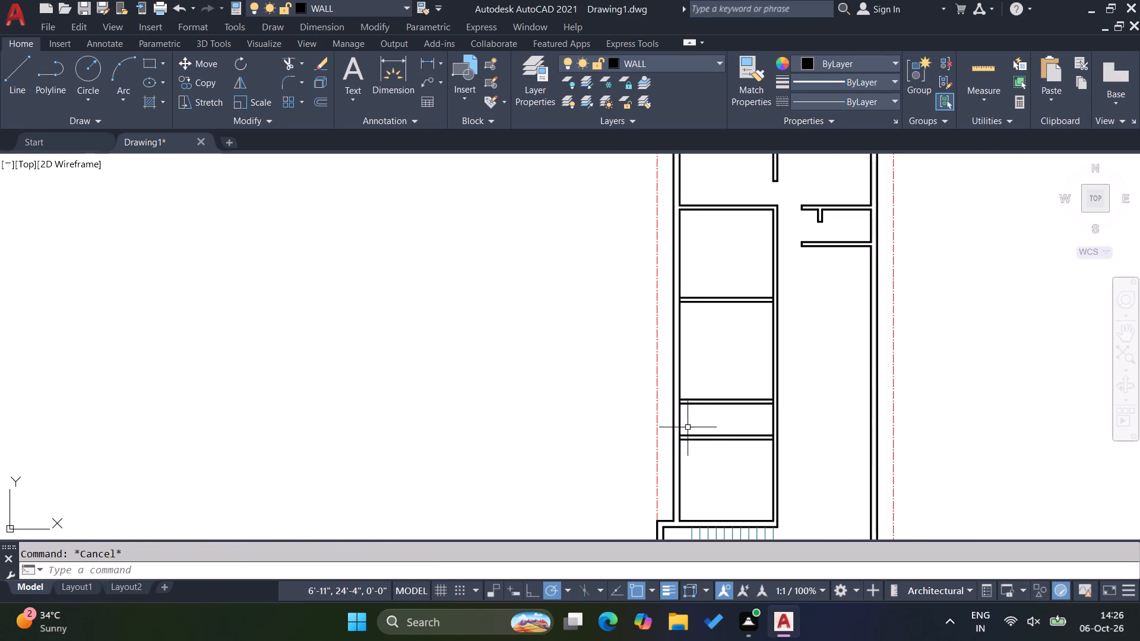
pyautogui.scroll(1, 749, 501)
pyautogui.scroll(-3, 745, 496)
pyautogui.scroll(3, 736, 423)
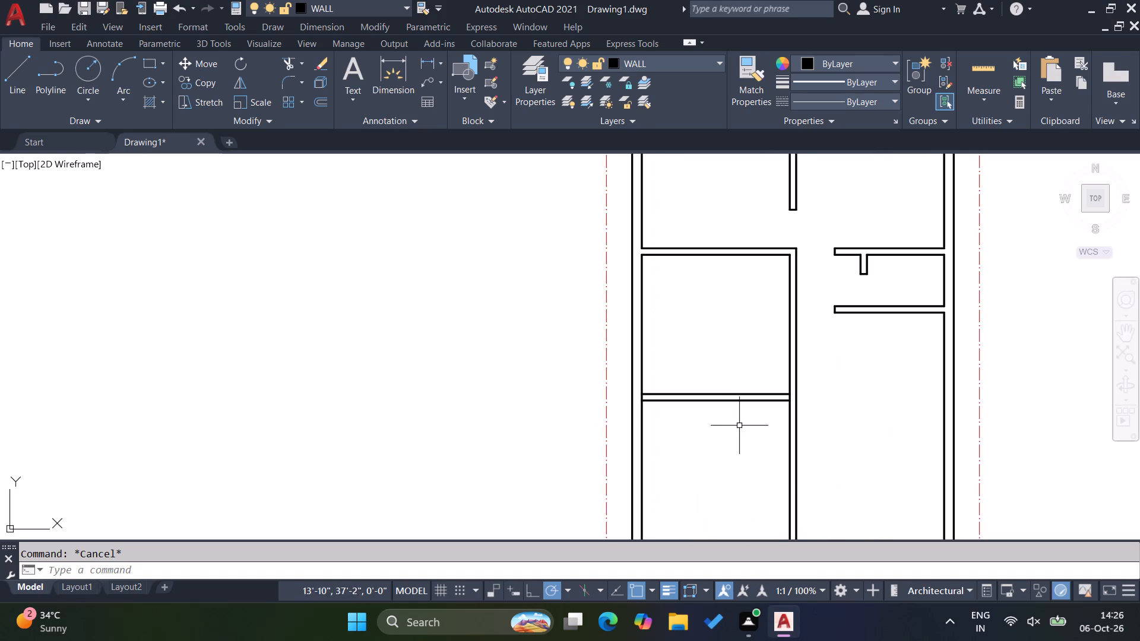
pyautogui.press('Escape')
pyautogui.write('TR')
pyautogui.press('Return')
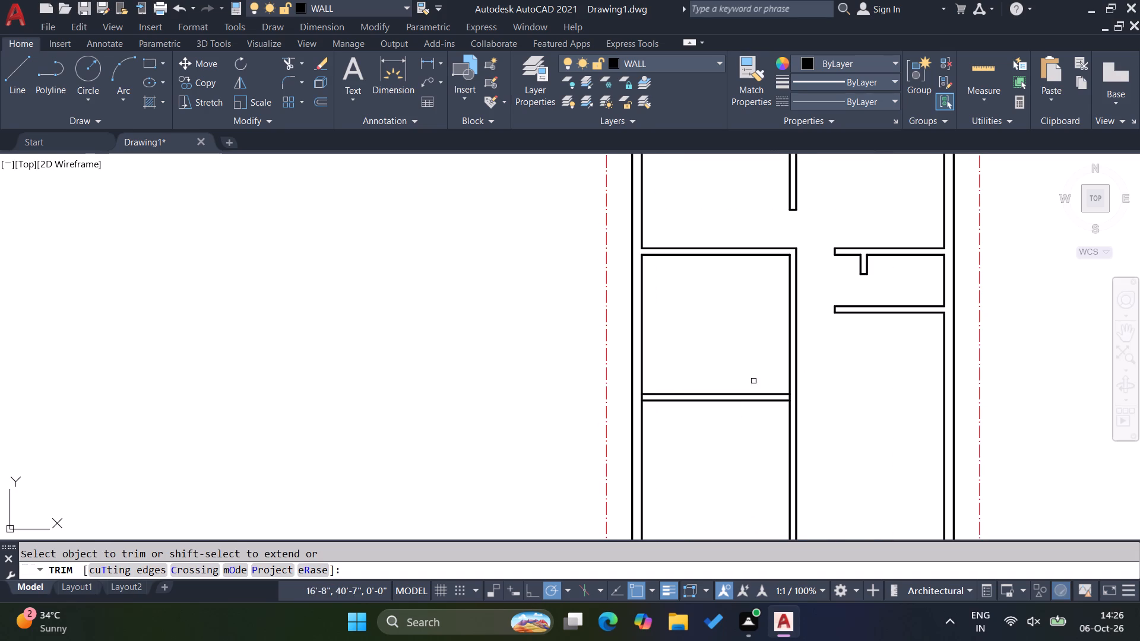
pyautogui.scroll(3, 663, 389)
pyautogui.click(613, 404)
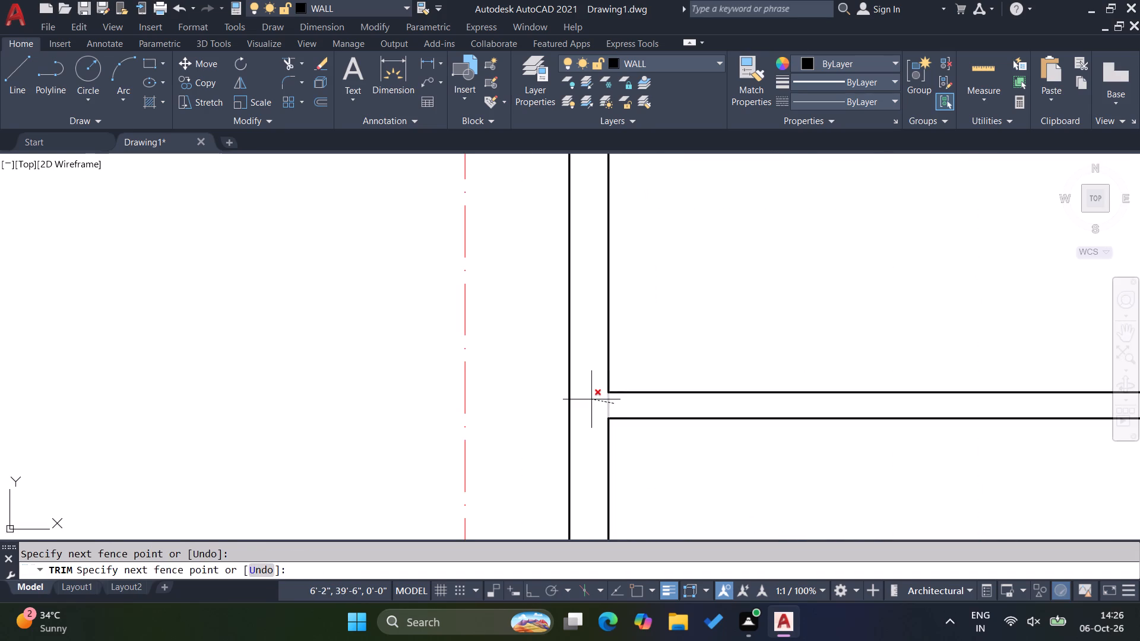
pyautogui.click(591, 399)
pyautogui.scroll(-3, 653, 311)
pyautogui.scroll(3, 639, 498)
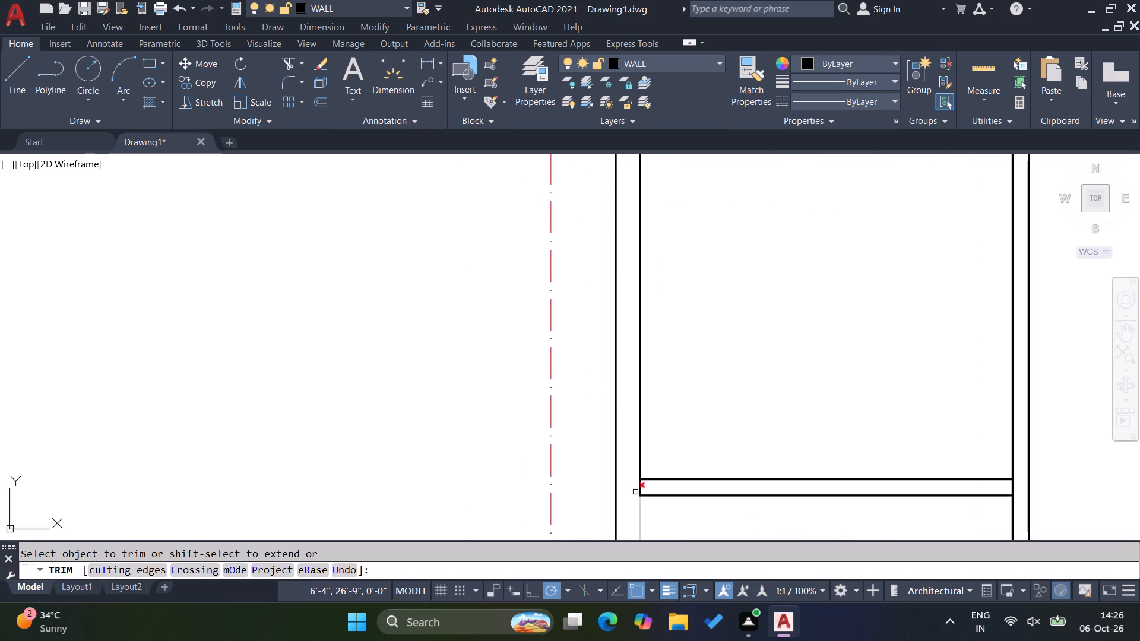
pyautogui.click(634, 489)
pyautogui.click(663, 489)
pyautogui.scroll(-3, 682, 372)
pyautogui.scroll(3, 663, 441)
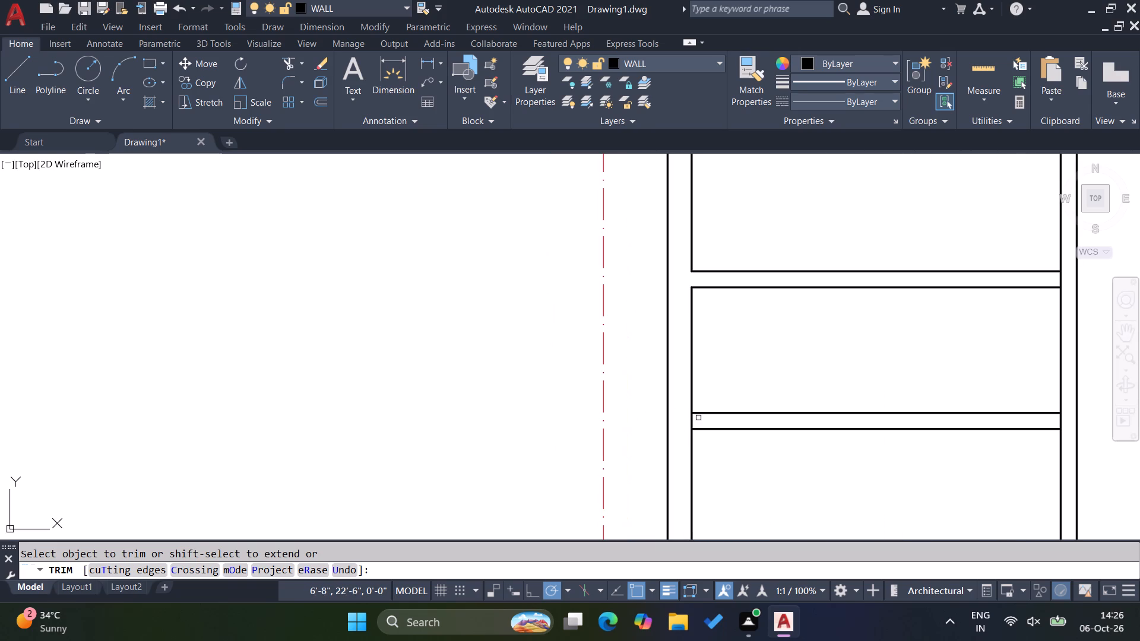
pyautogui.click(696, 423)
pyautogui.click(685, 421)
pyautogui.press('Escape')
pyautogui.scroll(-2, 679, 436)
pyautogui.press('Escape')
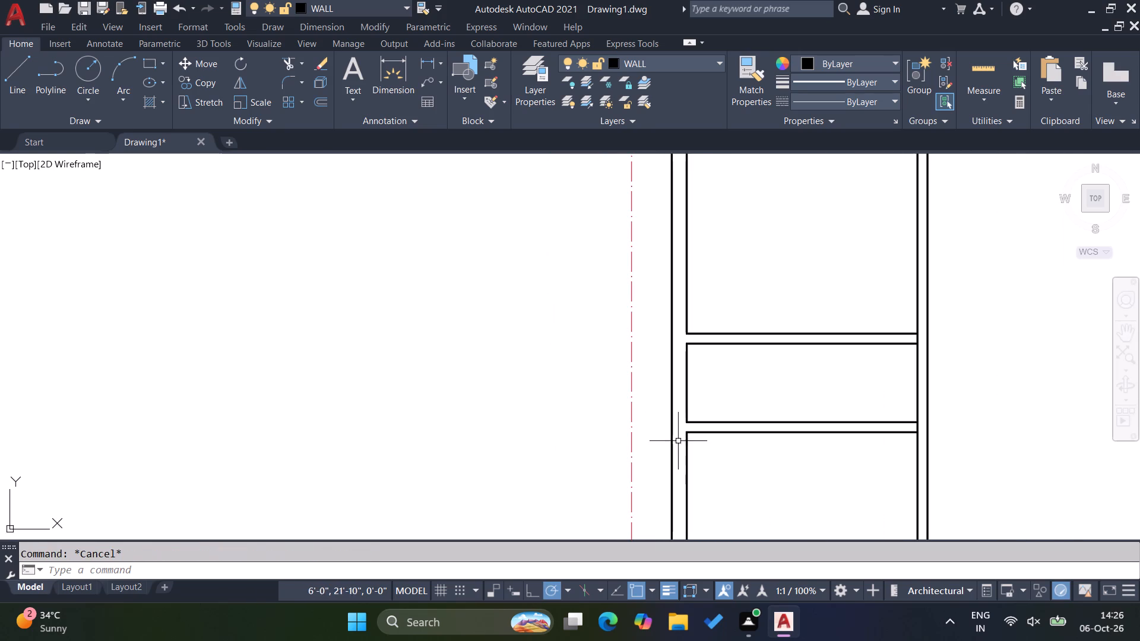
pyautogui.press('Escape')
# Offset the left and bottom inner wall lines of the room above the staircase 2' into the room.
pyautogui.scroll(-2, 726, 411)
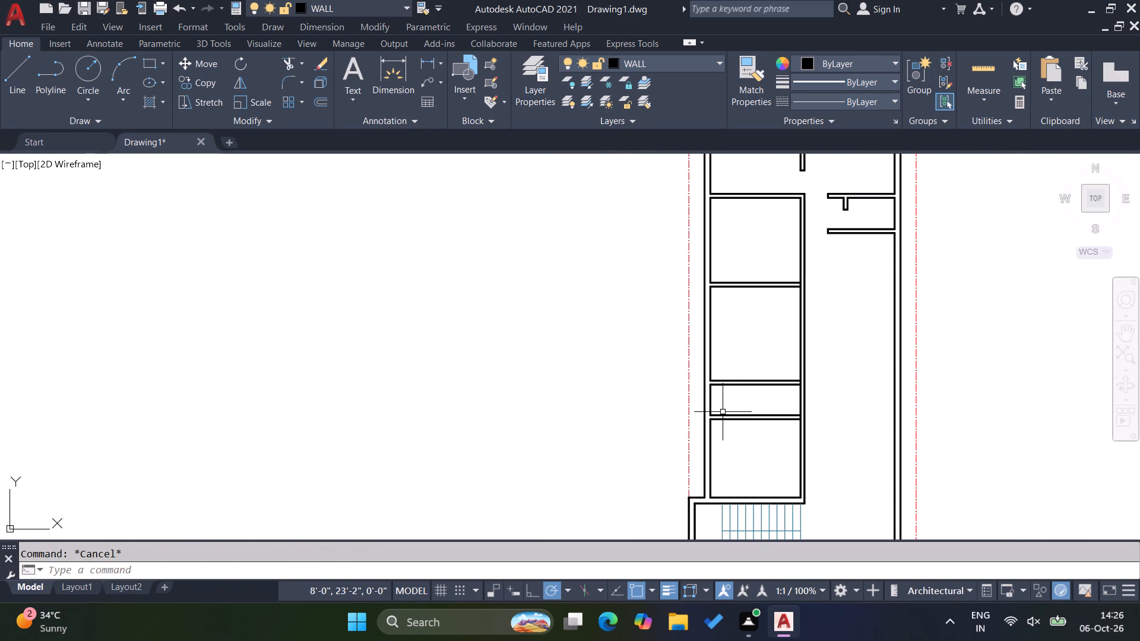
pyautogui.press('o')
pyautogui.press('Return')
pyautogui.write("2'")
pyautogui.press('Return')
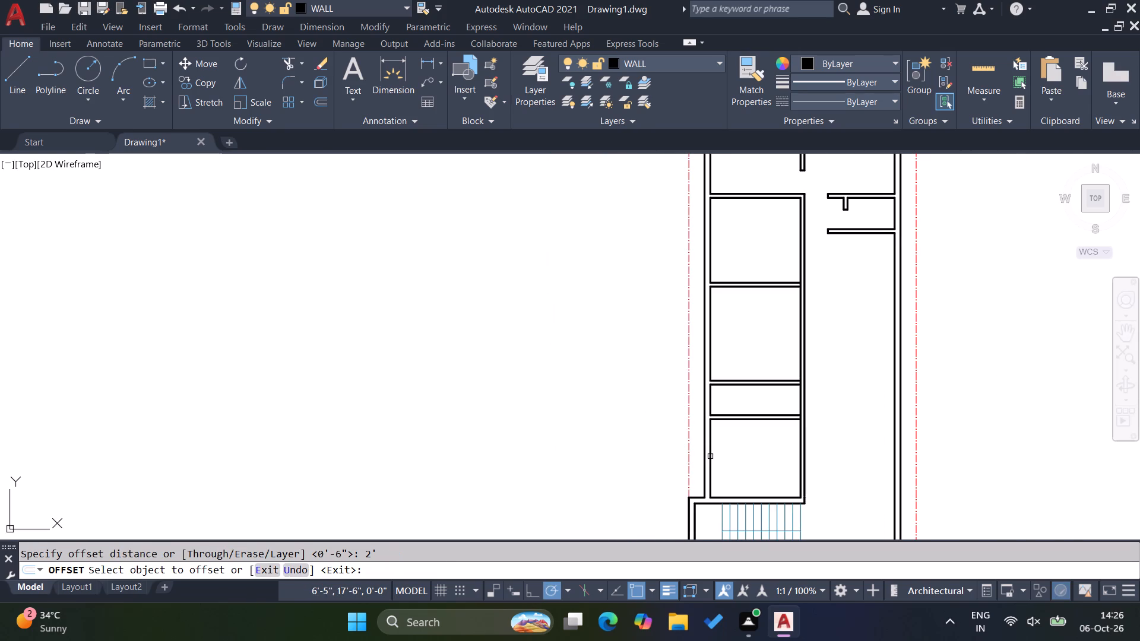
pyautogui.click(710, 456)
pyautogui.click(750, 455)
pyautogui.click(748, 499)
pyautogui.click(750, 476)
pyautogui.press('Escape')
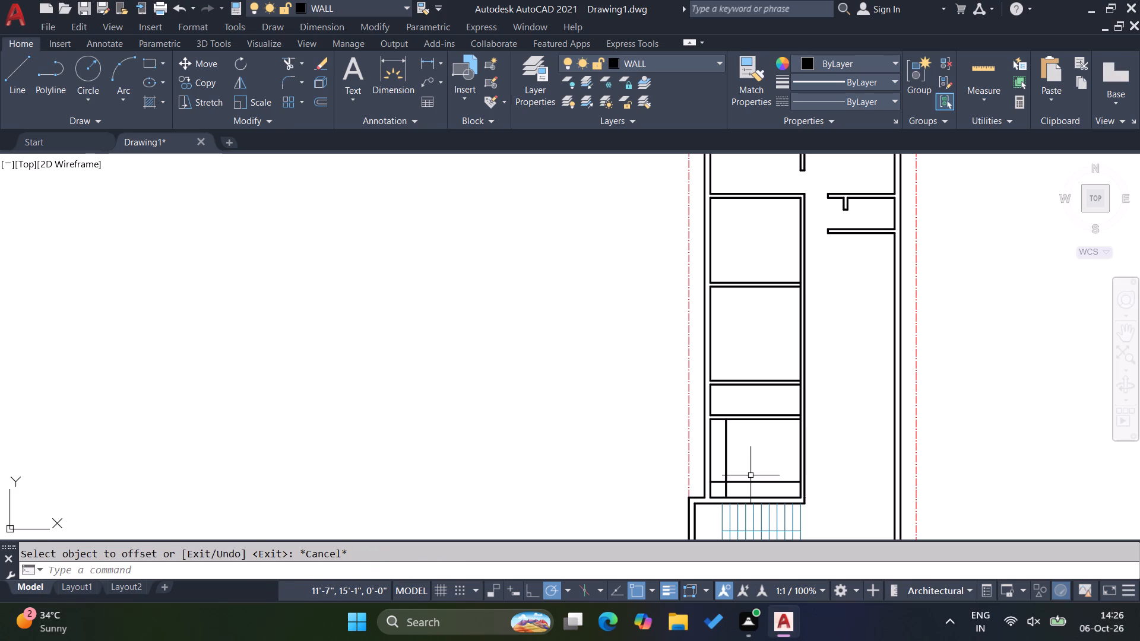
pyautogui.press('Escape')
# Trim the two 2' offset lines beyond their crossing so they form an L-shaped edge along the left and bottom walls.
pyautogui.press('t')
pyautogui.press('r')
pyautogui.press('Return')
pyautogui.scroll(3, 705, 502)
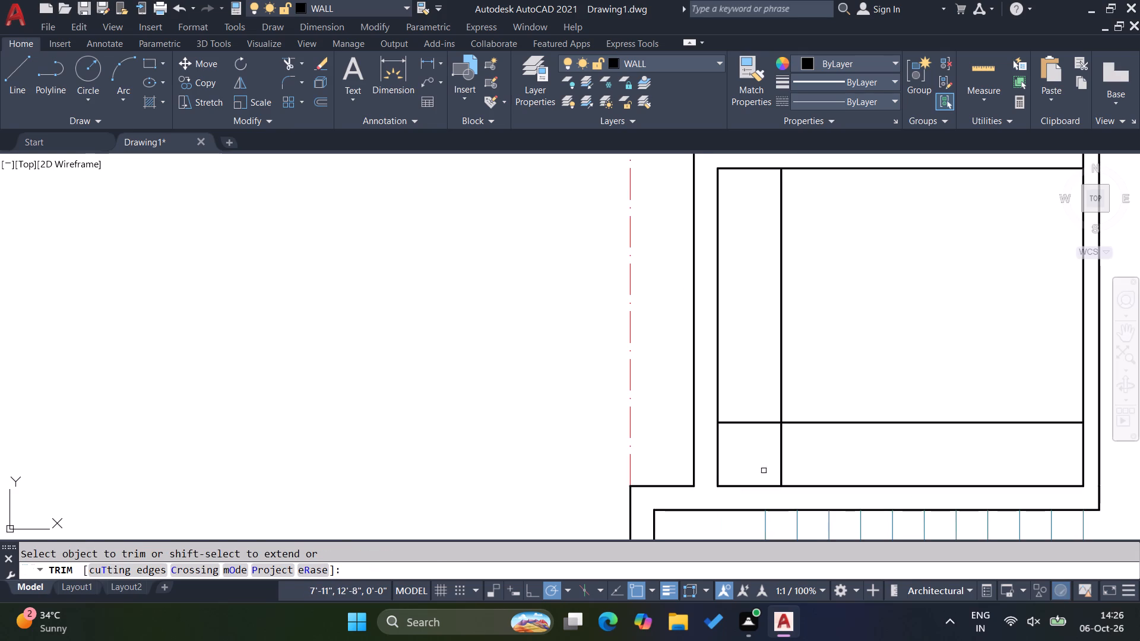
pyautogui.click(762, 462)
pyautogui.click(809, 461)
pyautogui.moveTo(753, 427); pyautogui.dragTo(749, 419)
pyautogui.click(748, 380)
pyautogui.press('Escape')
pyautogui.press('Escape')
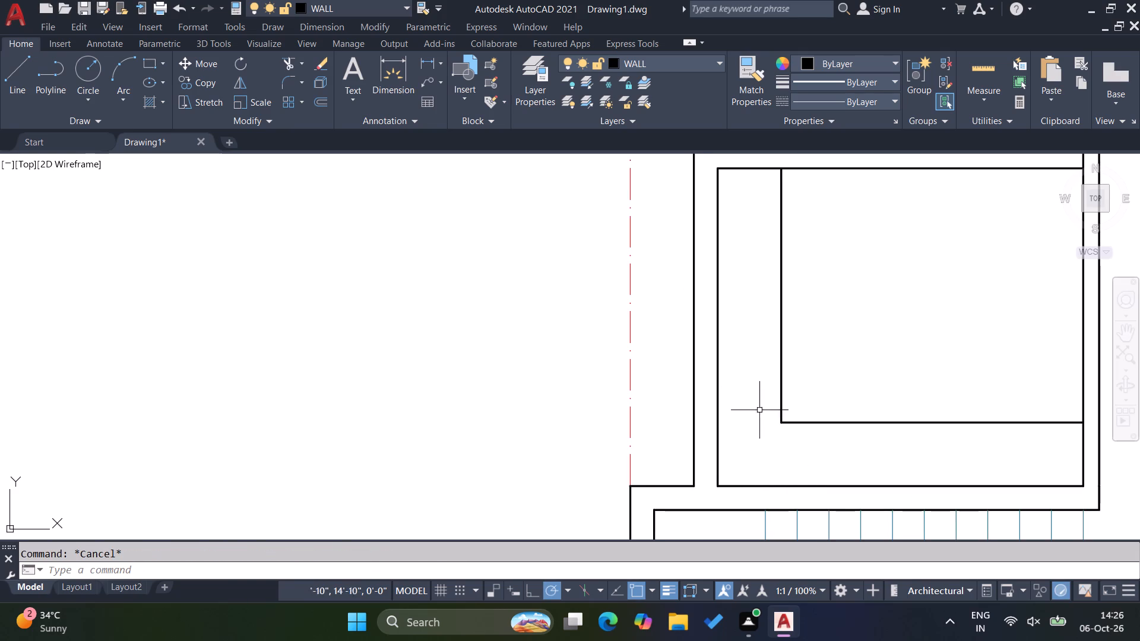
pyautogui.press('Escape')
# Offset the left outer wall's inner line 6' to the right inside the narrow room between the two lowest partitions.
pyautogui.scroll(-2, 679, 465)
pyautogui.scroll(2, 774, 306)
pyautogui.press('o')
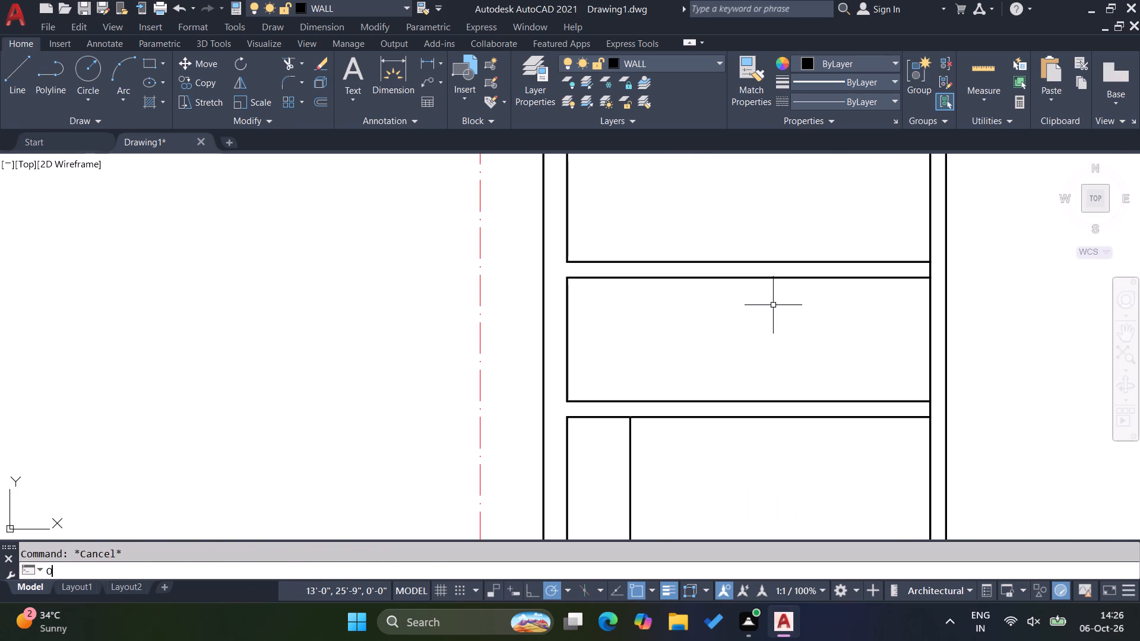
pyautogui.press('Return')
pyautogui.write("6'")
pyautogui.press('Return')
pyautogui.click(566, 317)
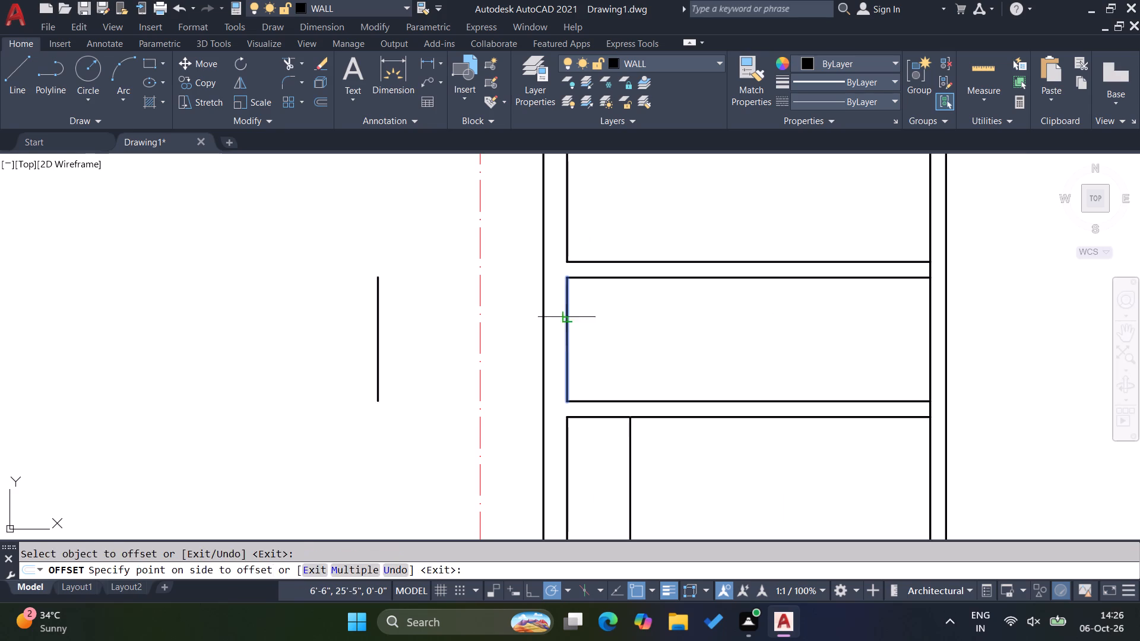
pyautogui.click(672, 329)
pyautogui.press('Escape')
pyautogui.press('Escape')
pyautogui.press('Escape')
# Offset the new vertical line 6" to the right to form a partition dividing the narrow room.
pyautogui.press('o')
pyautogui.press('Return')
pyautogui.press('6')
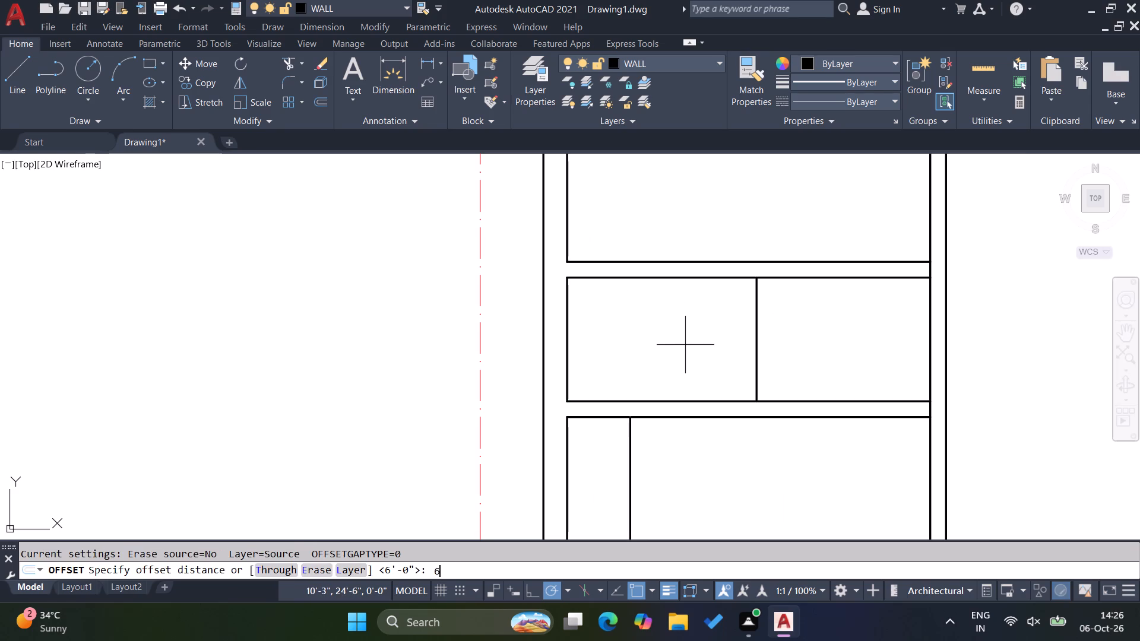
pyautogui.press('Return')
pyautogui.click(758, 363)
pyautogui.click(792, 357)
pyautogui.press('Escape')
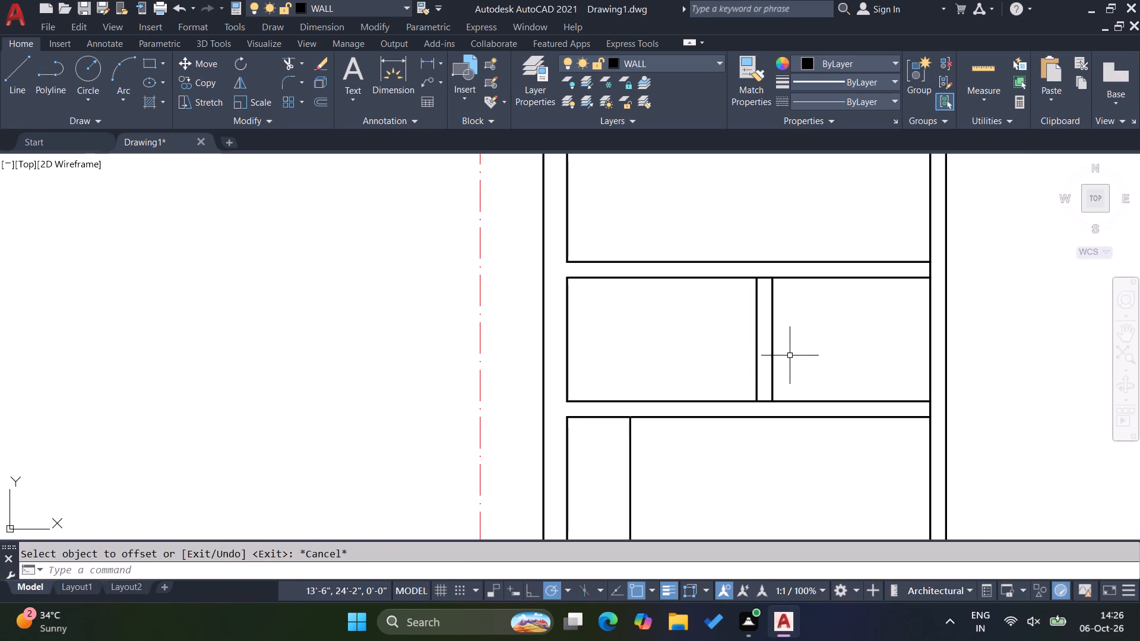
pyautogui.press('Escape')
pyautogui.press('Escape')
# Offset the long vertical partition's left face 3' to the left to mark openings in the horizontal partitions.
pyautogui.press('o')
pyautogui.press('Return')
pyautogui.write("3'")
pyautogui.press('Return')
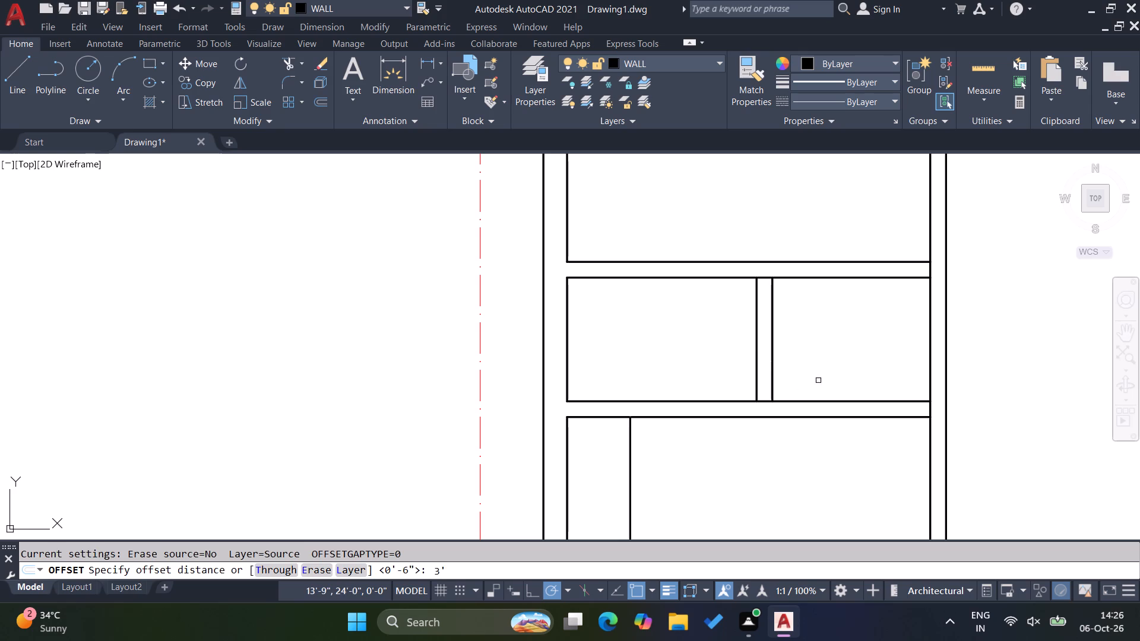
pyautogui.click(931, 377)
pyautogui.click(866, 367)
pyautogui.press('Escape')
pyautogui.press('Escape')
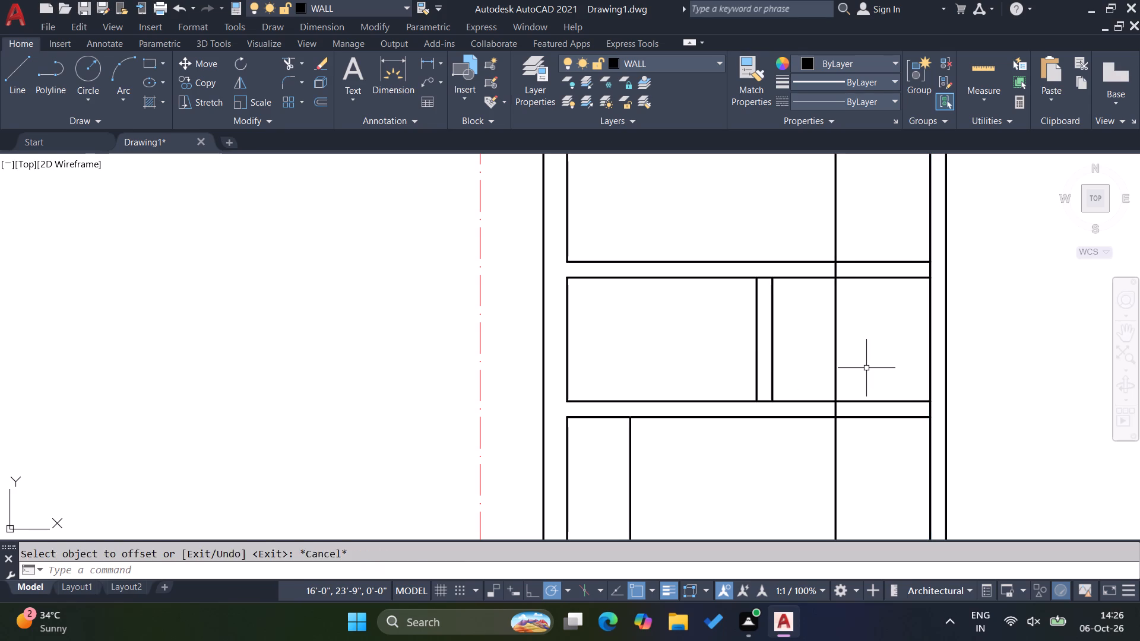
# Trim the two lowest left-hand partitions right of the 3' line to form openings, and remove that line's excess between and beyond them.
pyautogui.write('TR')
pyautogui.press('Return')
pyautogui.moveTo(815, 233); pyautogui.dragTo(853, 298)
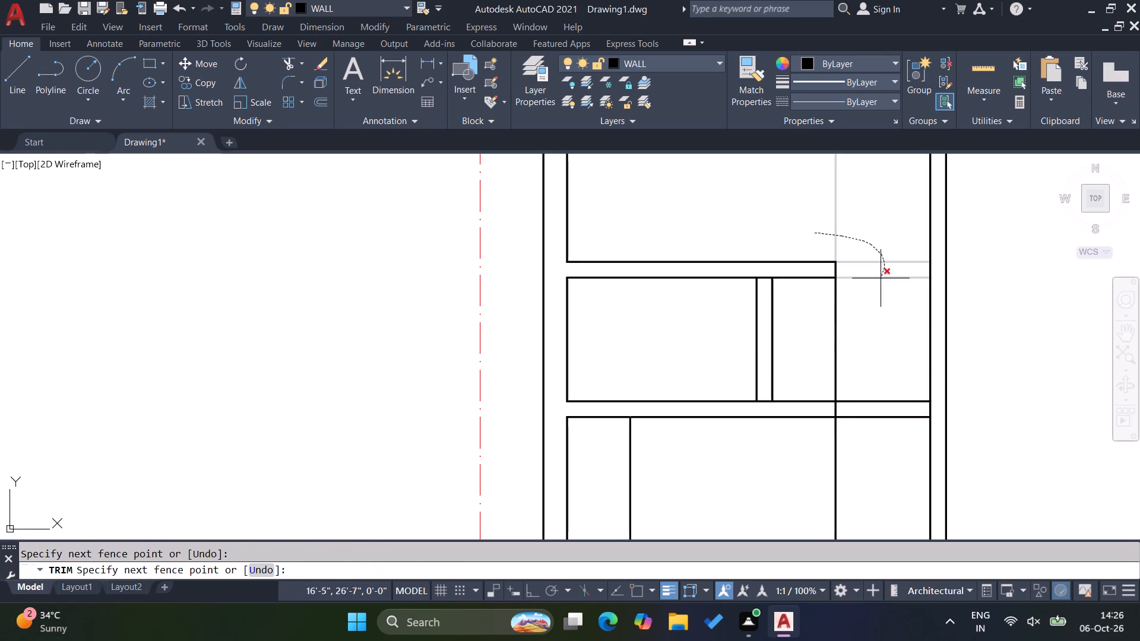
pyautogui.moveTo(853, 298); pyautogui.dragTo(821, 328)
pyautogui.moveTo(821, 381); pyautogui.dragTo(813, 464)
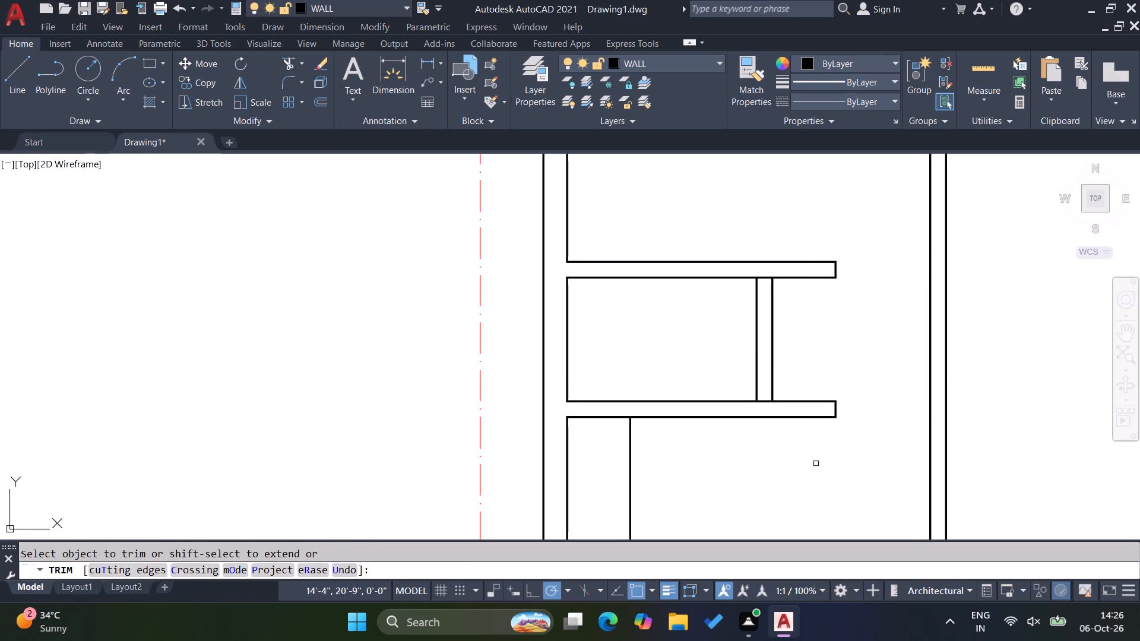
# Trim the upper line of the lowest left-hand partition where the short 6" vertical partition meets it.
pyautogui.click(762, 401)
pyautogui.press('Escape')
pyautogui.press('Escape')
# Offset the lower face of the horizontal partition above the narrow room 2'6" downward to mark an opening.
pyautogui.press('o')
pyautogui.press('Return')
pyautogui.press('2')
pyautogui.write("'6")
pyautogui.press('Return')
pyautogui.click(785, 278)
pyautogui.click(786, 344)
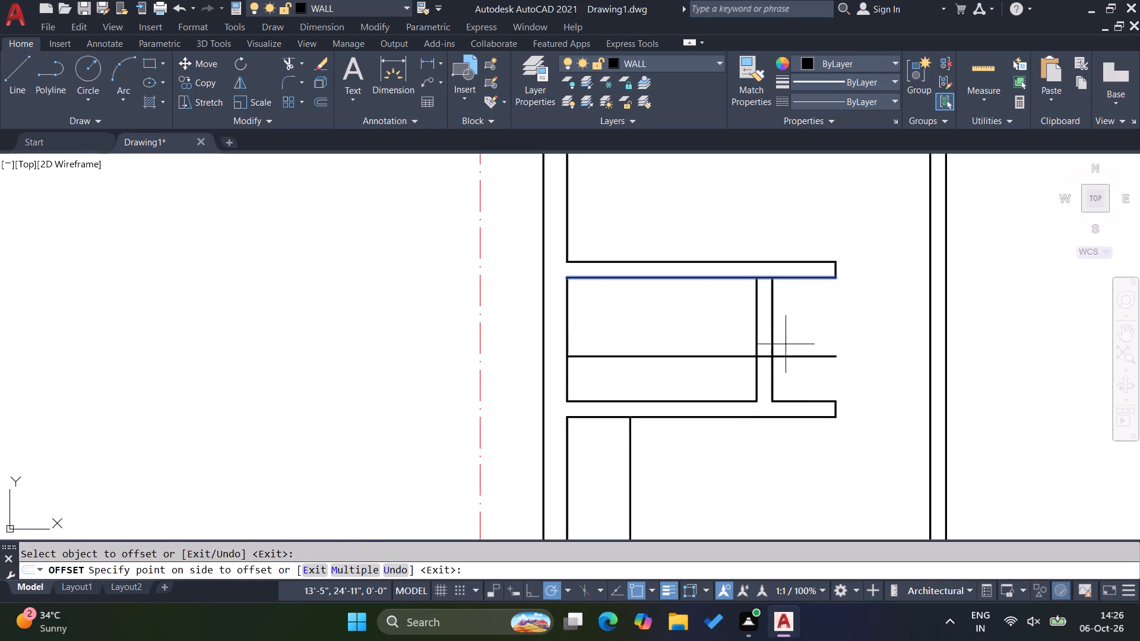
pyautogui.press('Escape')
pyautogui.press('Escape')
pyautogui.press('Escape')
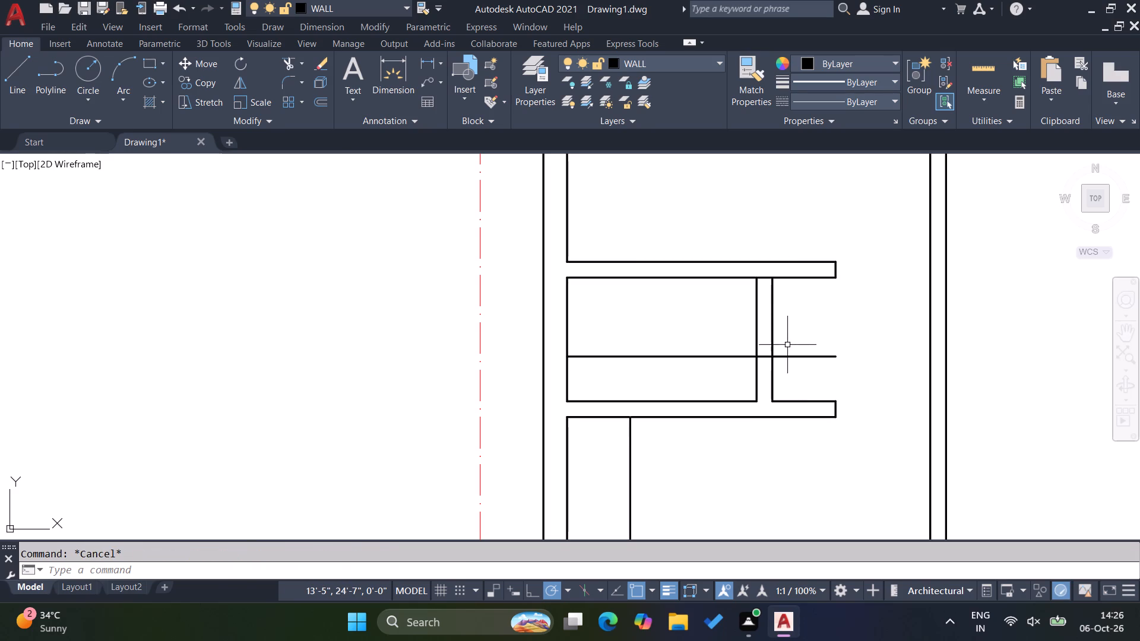
# Trim the short vertical partition above the 2'6" line, and remove that line's excess on both sides to leave a capped stub.
pyautogui.press('t')
pyautogui.press('r')
pyautogui.press('Return')
pyautogui.moveTo(790, 330); pyautogui.dragTo(781, 329)
pyautogui.click(739, 330)
pyautogui.click(725, 375)
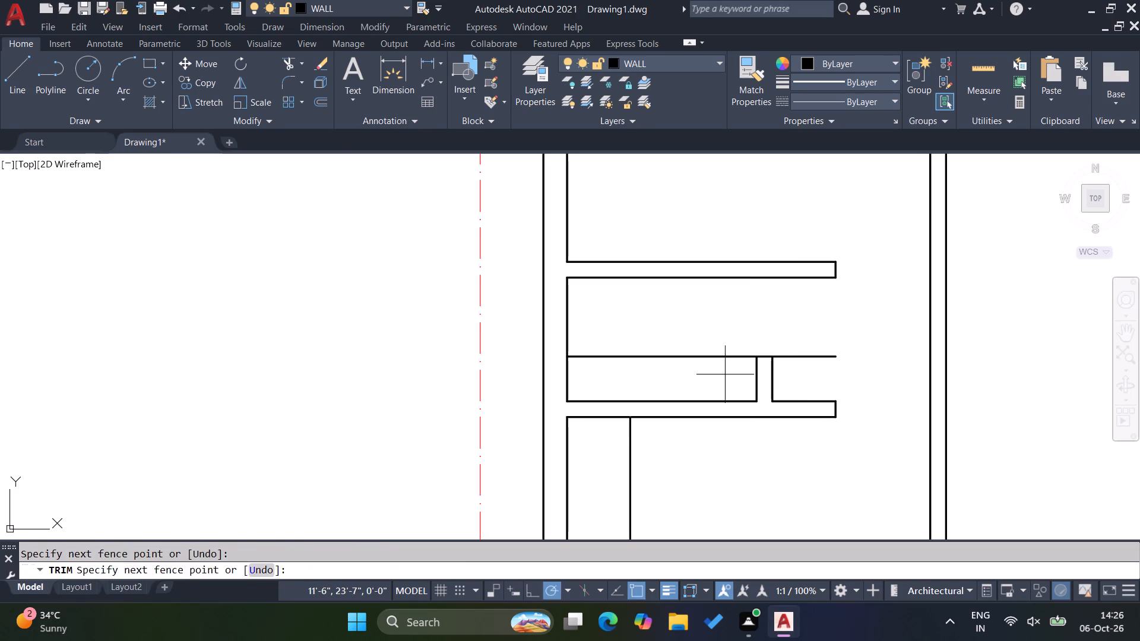
pyautogui.click(737, 326)
pyautogui.click(772, 336)
pyautogui.click(807, 385)
pyautogui.press('Escape')
pyautogui.press('Escape')
# Offset the lower face of the right-hand side's lower horizontal partition 14'6" downward.
pyautogui.scroll(-2, 806, 413)
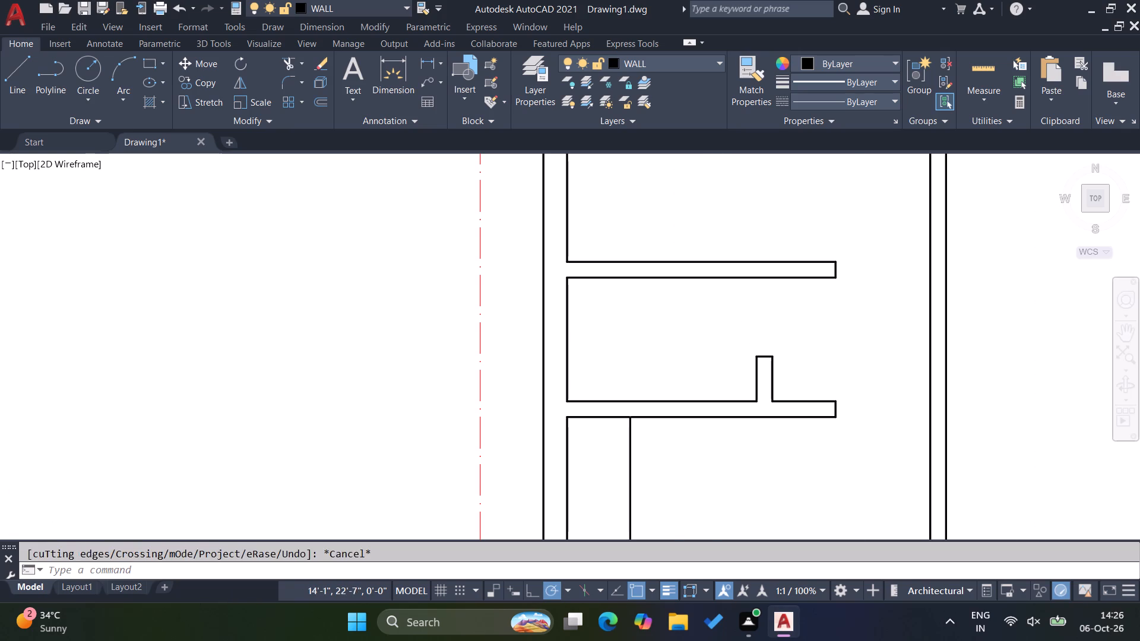
pyautogui.scroll(-3, 746, 437)
pyautogui.scroll(2, 778, 375)
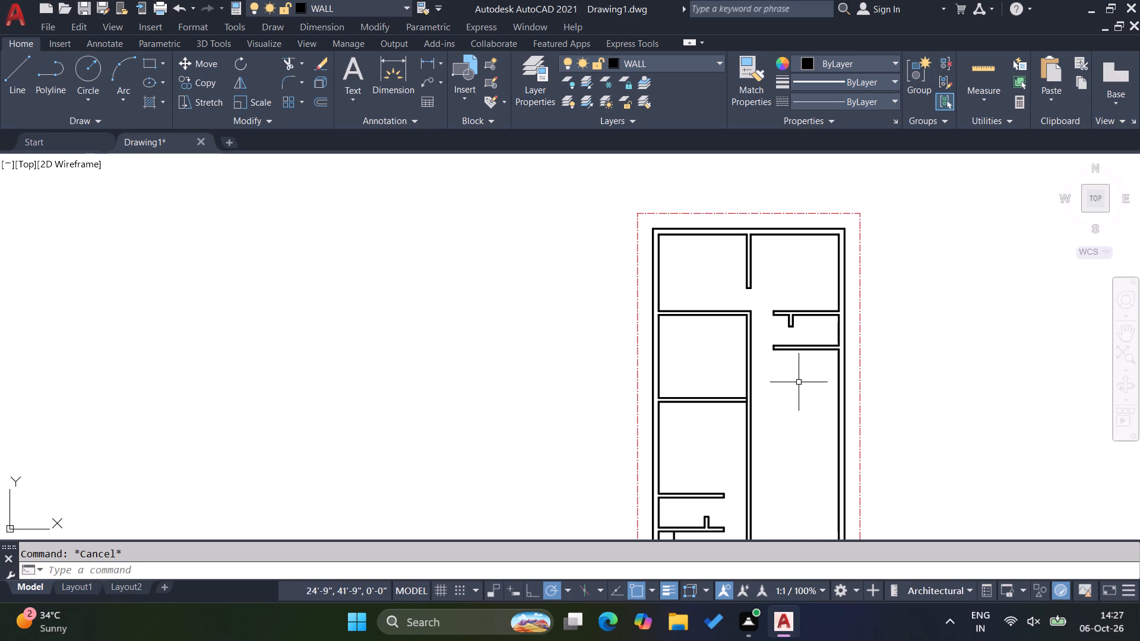
pyautogui.press('Escape')
pyautogui.press('Escape')
pyautogui.scroll(1, 796, 325)
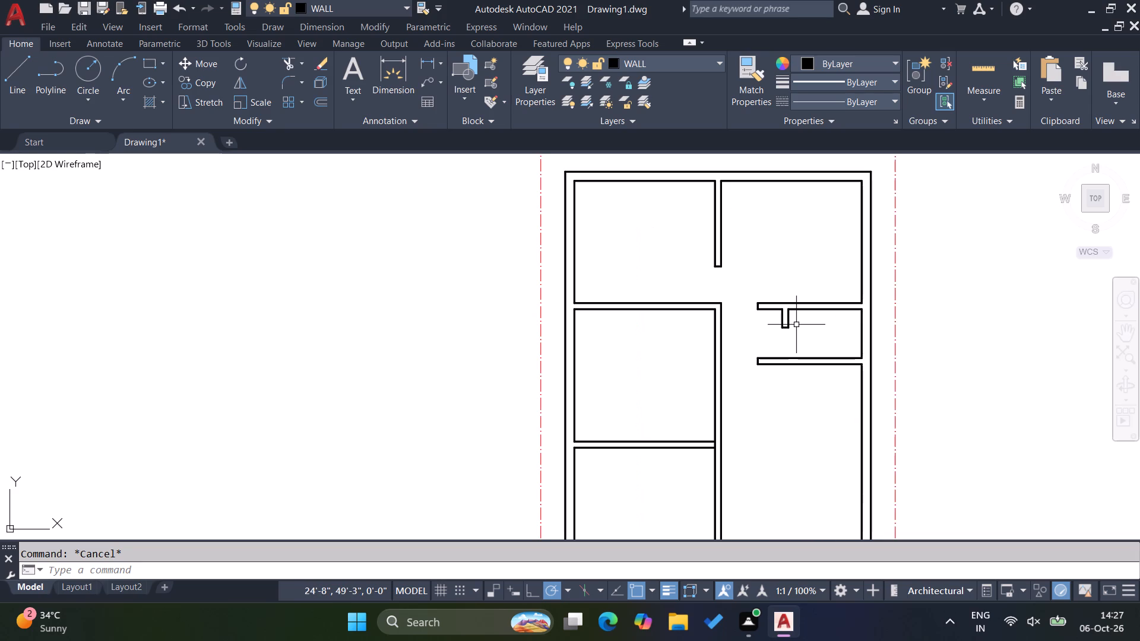
pyautogui.press('o')
pyautogui.press('Return')
pyautogui.write('14')
pyautogui.press("'")
pyautogui.press('6')
pyautogui.press('Return')
pyautogui.click(811, 364)
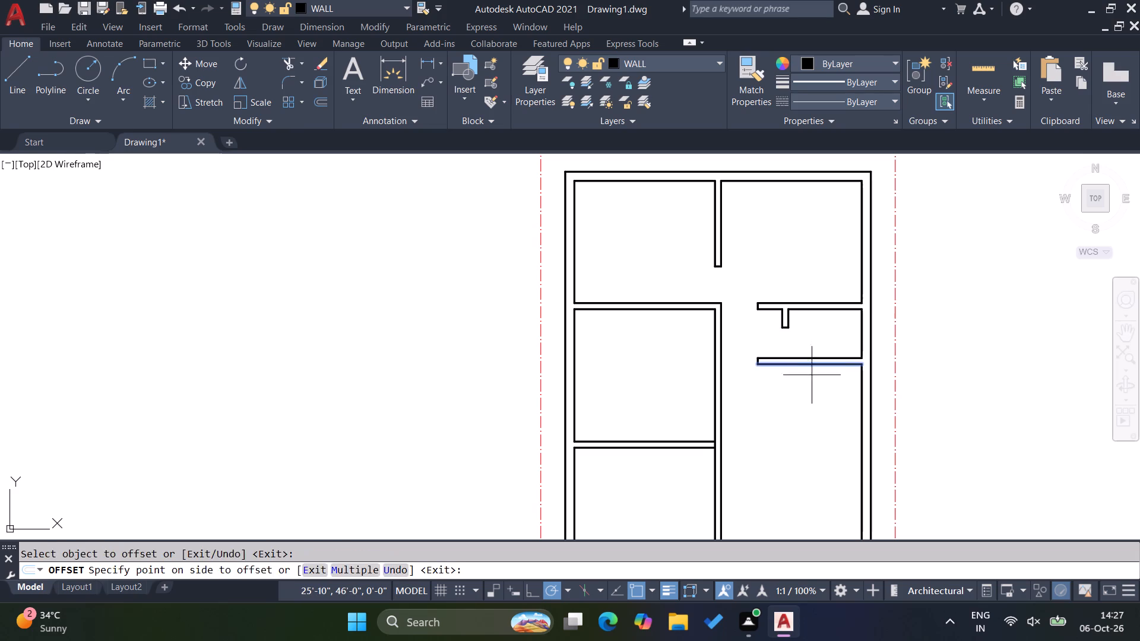
pyautogui.click(815, 401)
pyautogui.press('Escape')
pyautogui.scroll(-2, 721, 332)
pyautogui.scroll(2, 753, 446)
pyautogui.press('Escape')
pyautogui.press('Escape')
pyautogui.press('Escape')
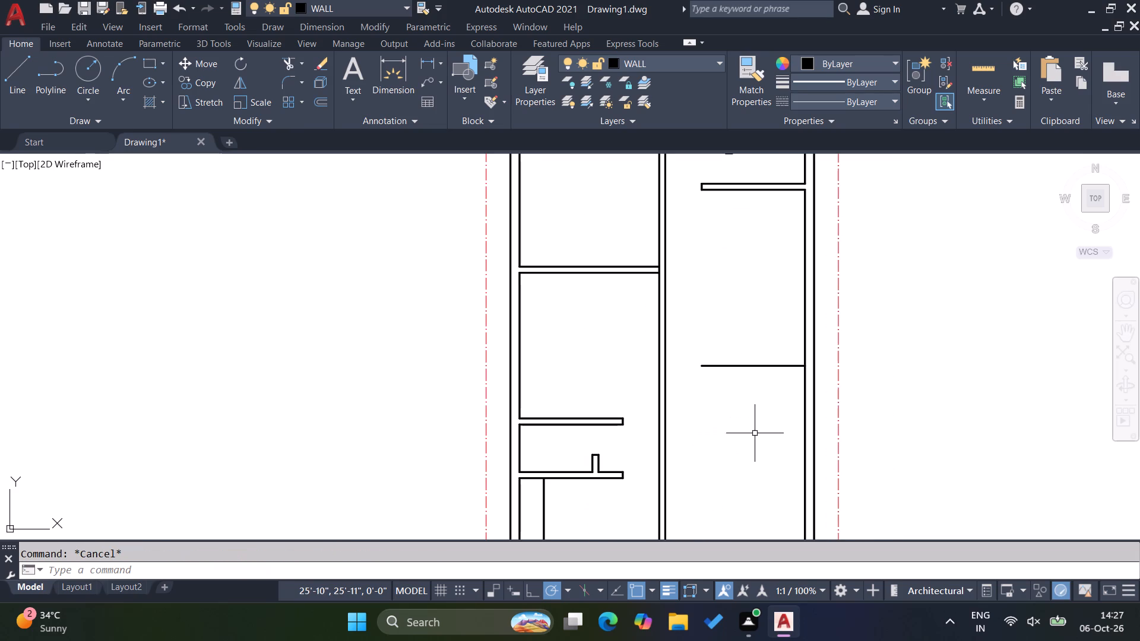
# Offset the new horizontal line 9" downward to form a wall below the right-hand room.
pyautogui.press('o')
pyautogui.press('Return')
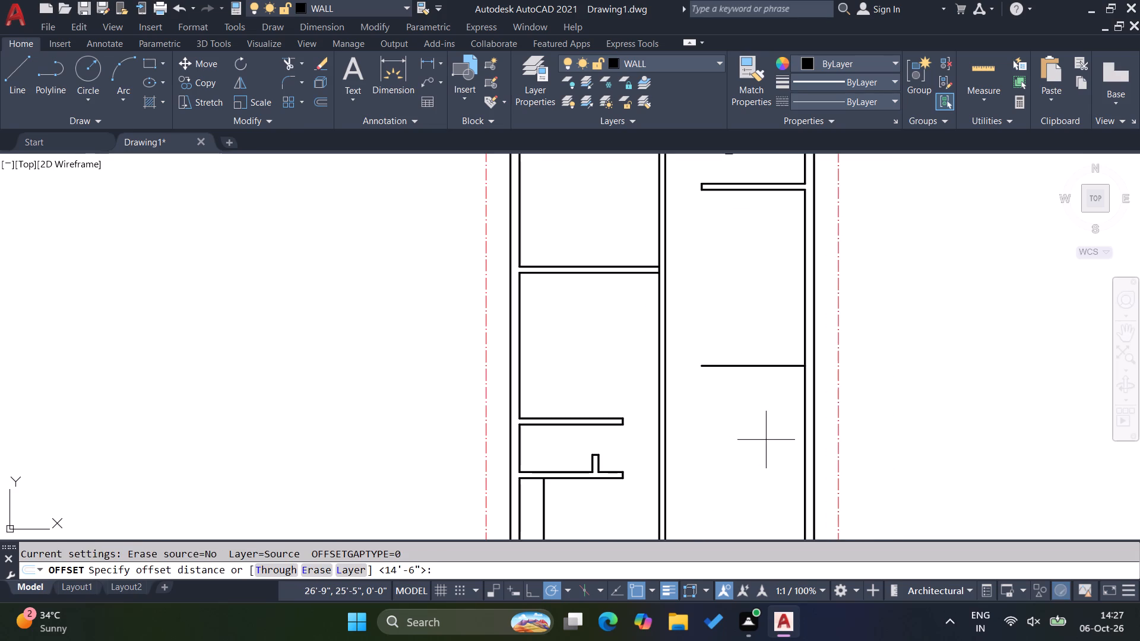
pyautogui.press('9')
pyautogui.press('Return')
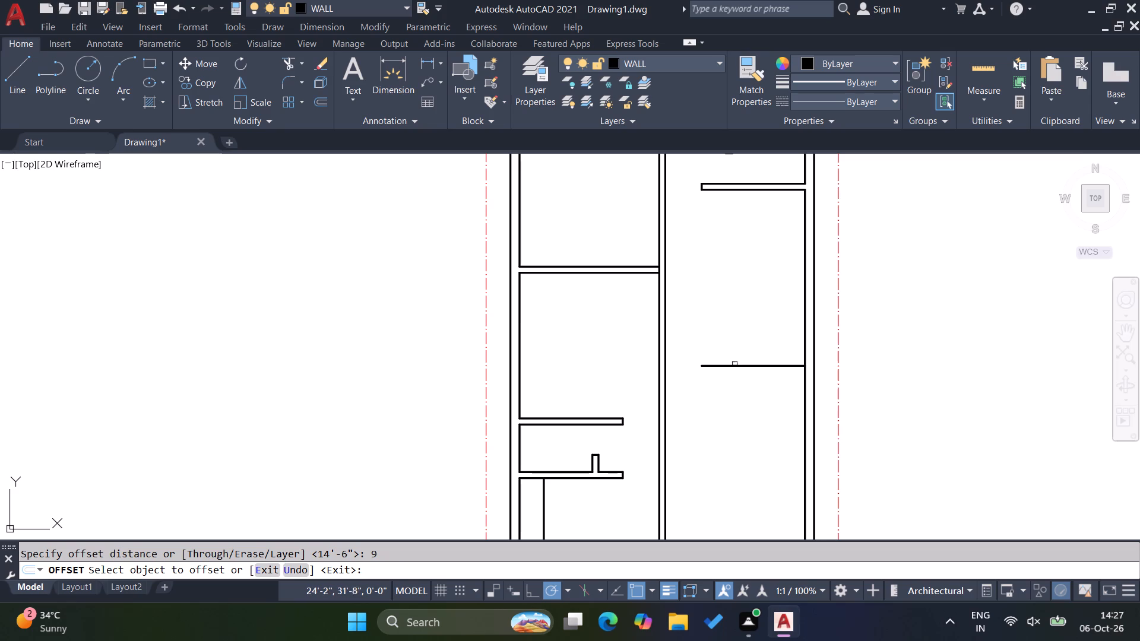
pyautogui.click(734, 365)
pyautogui.click(753, 430)
pyautogui.press('Escape')
pyautogui.press('Escape')
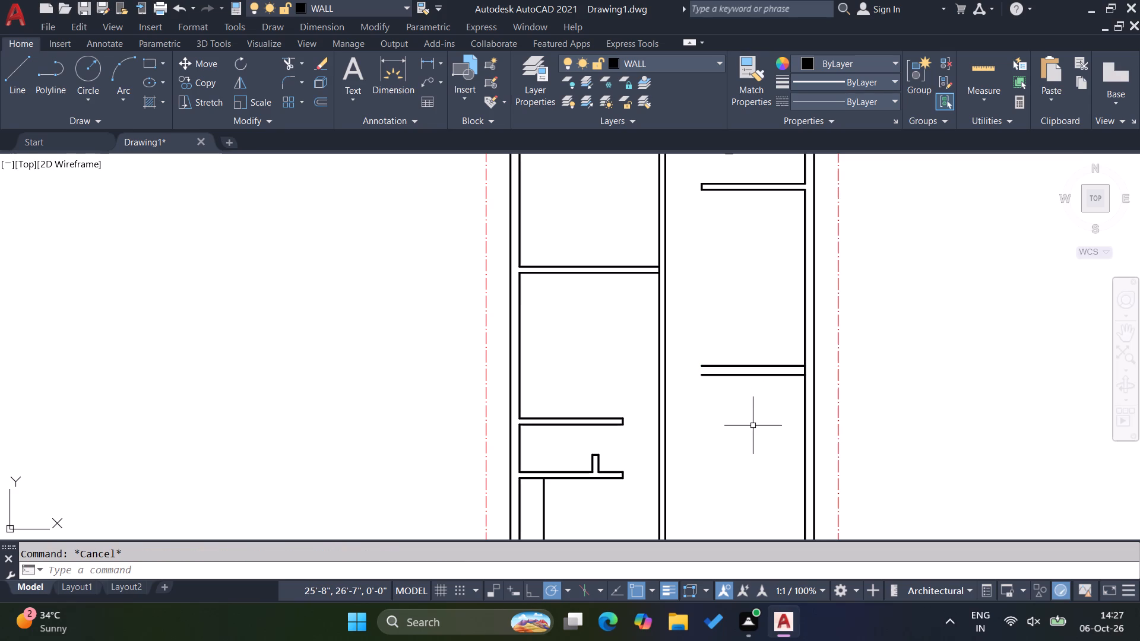
# Extend both lines of the new 9" wall leftward to the long vertical partition.
pyautogui.write('EX')
pyautogui.press('Return')
pyautogui.moveTo(719, 391); pyautogui.dragTo(717, 382)
pyautogui.click(717, 332)
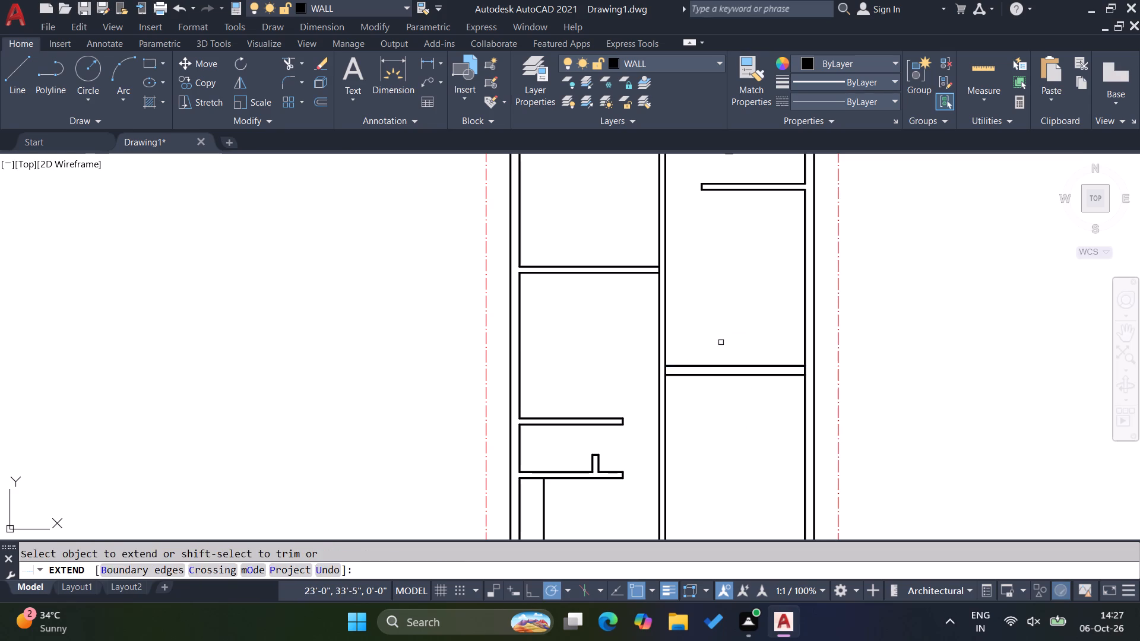
pyautogui.press('Escape')
pyautogui.press('Escape')
pyautogui.press('Escape')
pyautogui.press('Escape')
# Fillet the 9" wall's two lines with the right outer wall's outer and inner lines to form a square corner.
pyautogui.press('f')
pyautogui.press('Return')
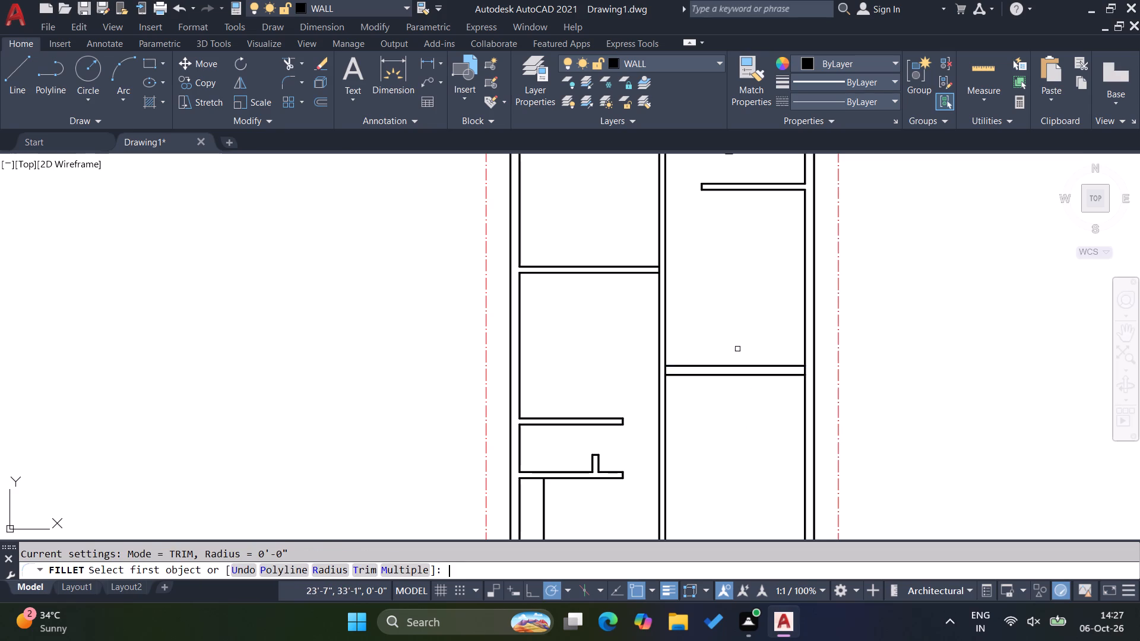
pyautogui.click(772, 376)
pyautogui.click(816, 351)
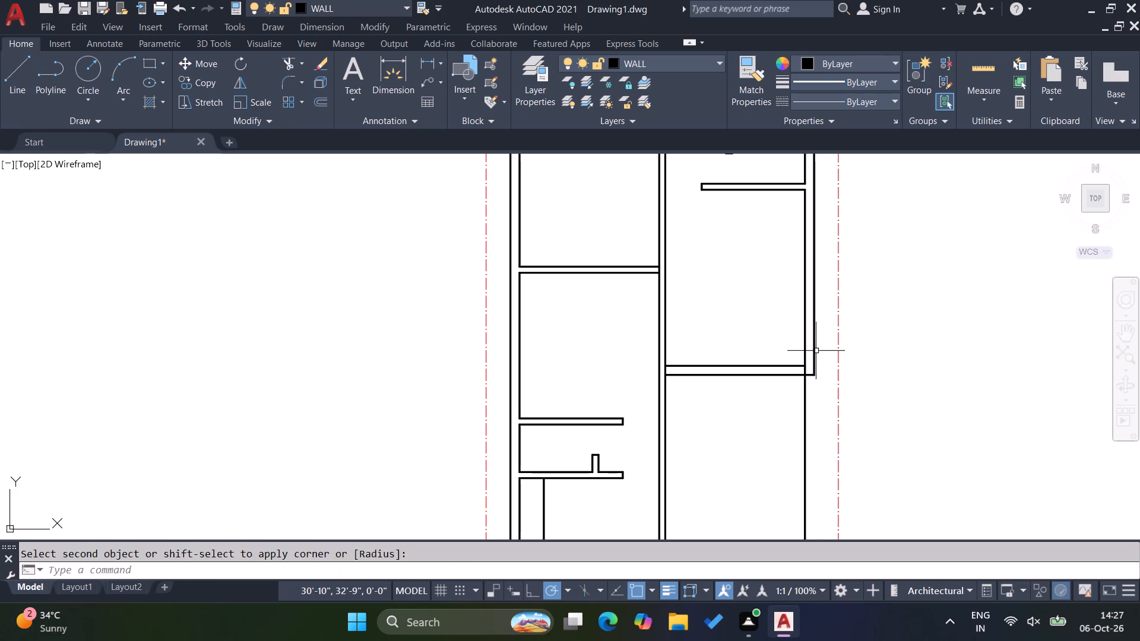
pyautogui.press('Return')
pyautogui.click(805, 345)
pyautogui.click(794, 364)
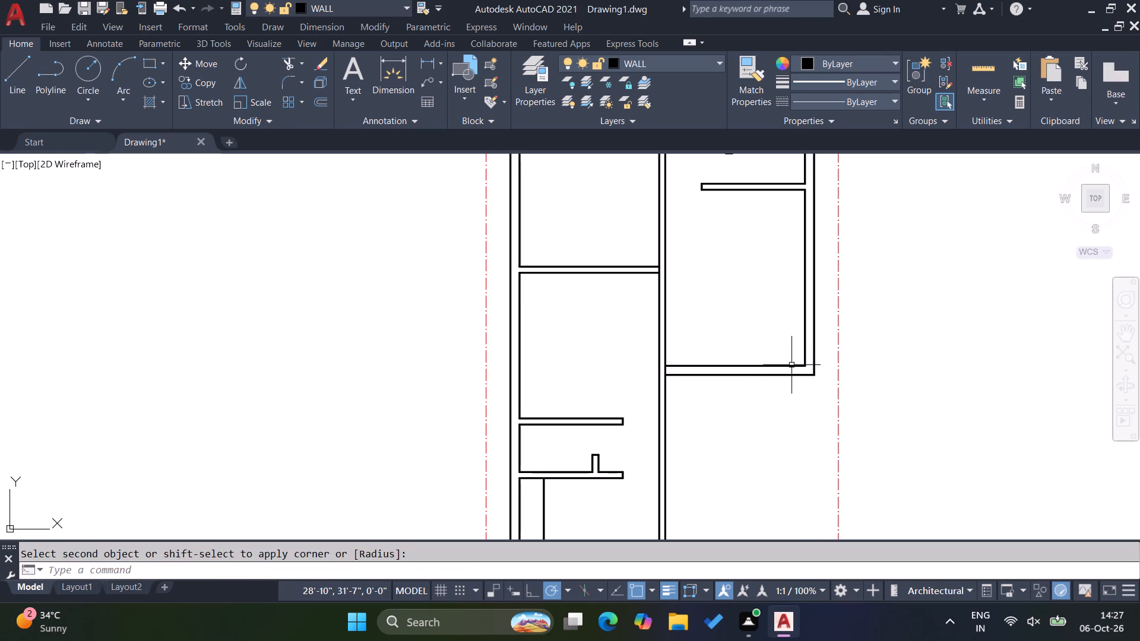
pyautogui.press('Escape')
pyautogui.press('Escape')
pyautogui.press('Escape')
pyautogui.press('Escape')
pyautogui.press('Escape')
# Extend the 9" wall's lower line to the left face of the long vertical partition.
pyautogui.scroll(2, 683, 382)
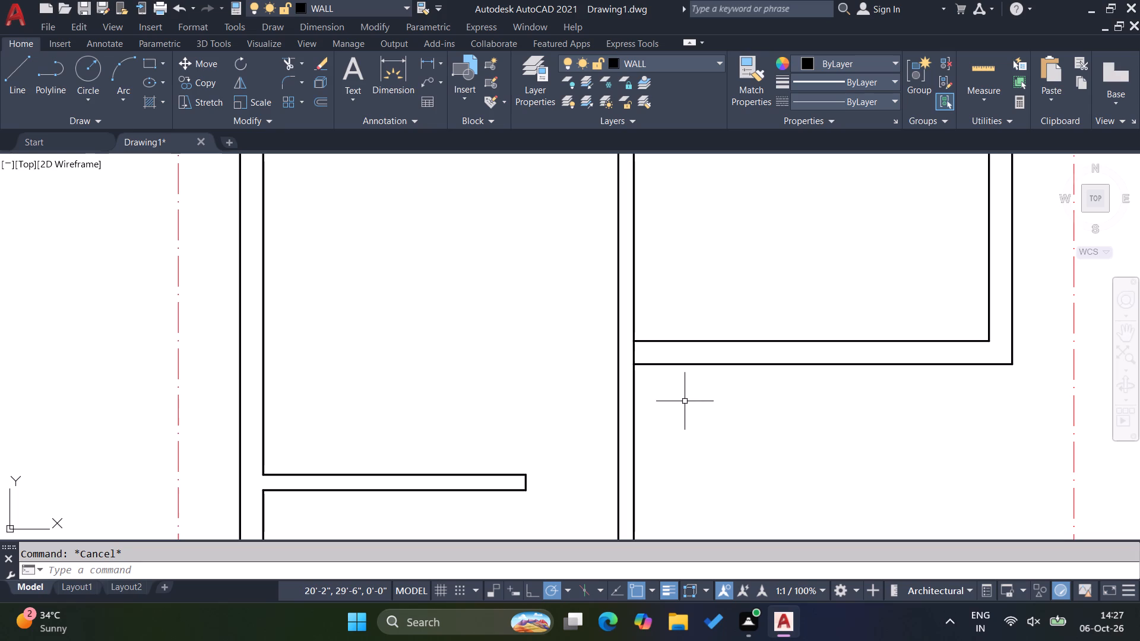
pyautogui.write('EX')
pyautogui.press('Return')
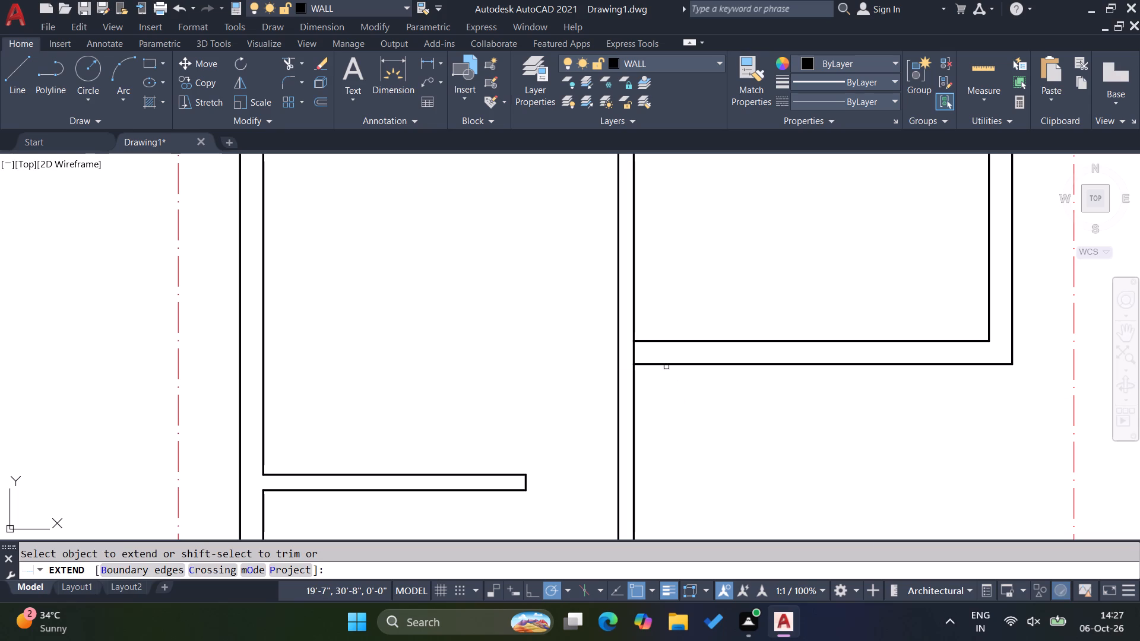
pyautogui.click(666, 366)
pyautogui.press('Escape')
pyautogui.press('Escape')
# Trim the long vertical partition's right face below the new 9" wall.
pyautogui.press('t')
pyautogui.press('r')
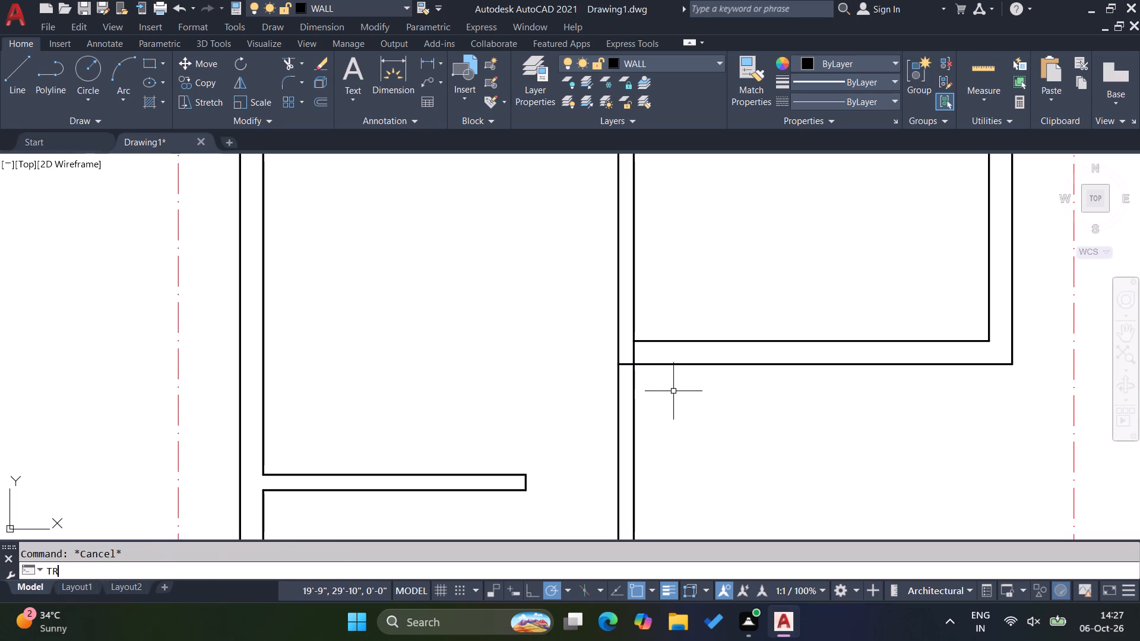
pyautogui.press('Return')
pyautogui.click(628, 373)
pyautogui.click(646, 372)
pyautogui.press('Escape')
# Offset the long vertical partition's left face 9" to the right to form an outer wall below the right-hand room.
pyautogui.scroll(-2, 650, 372)
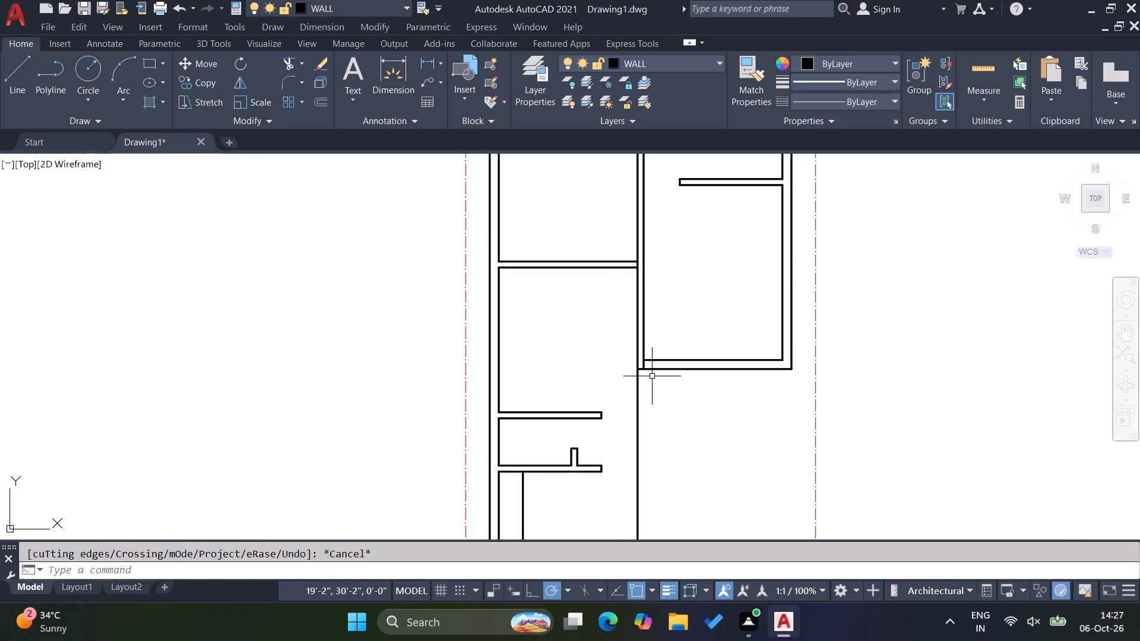
pyautogui.scroll(-2, 652, 376)
pyautogui.scroll(2, 636, 425)
pyautogui.press('Escape')
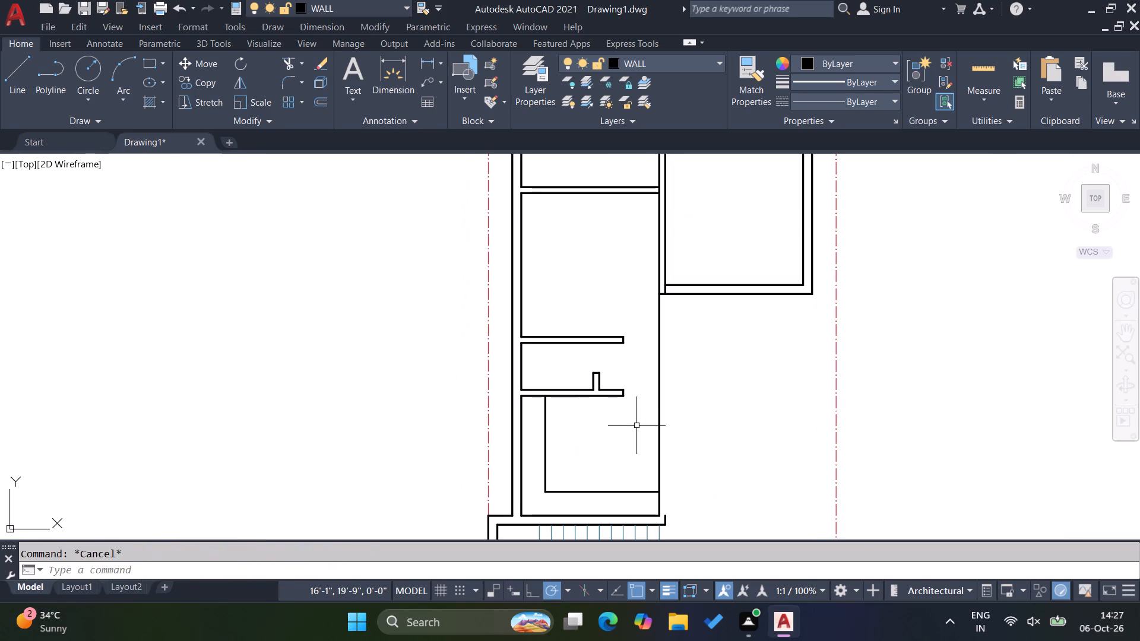
pyautogui.press('Escape')
pyautogui.press('Escape')
pyautogui.press('Escape')
pyautogui.press('Escape')
pyautogui.scroll(1, 686, 387)
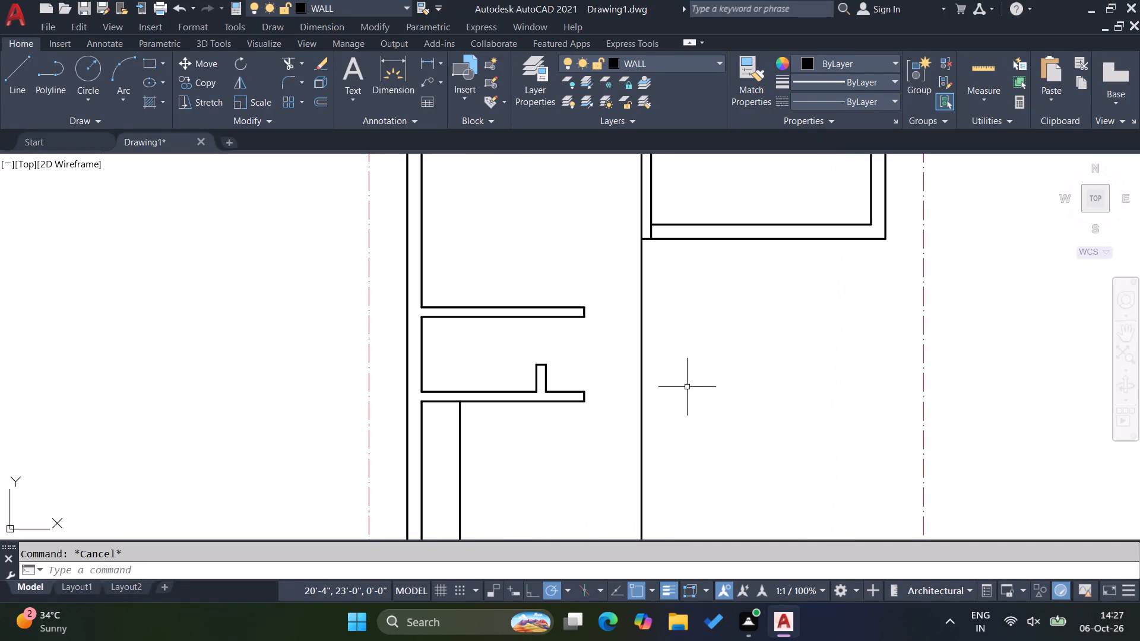
pyautogui.press('o')
pyautogui.press('Return')
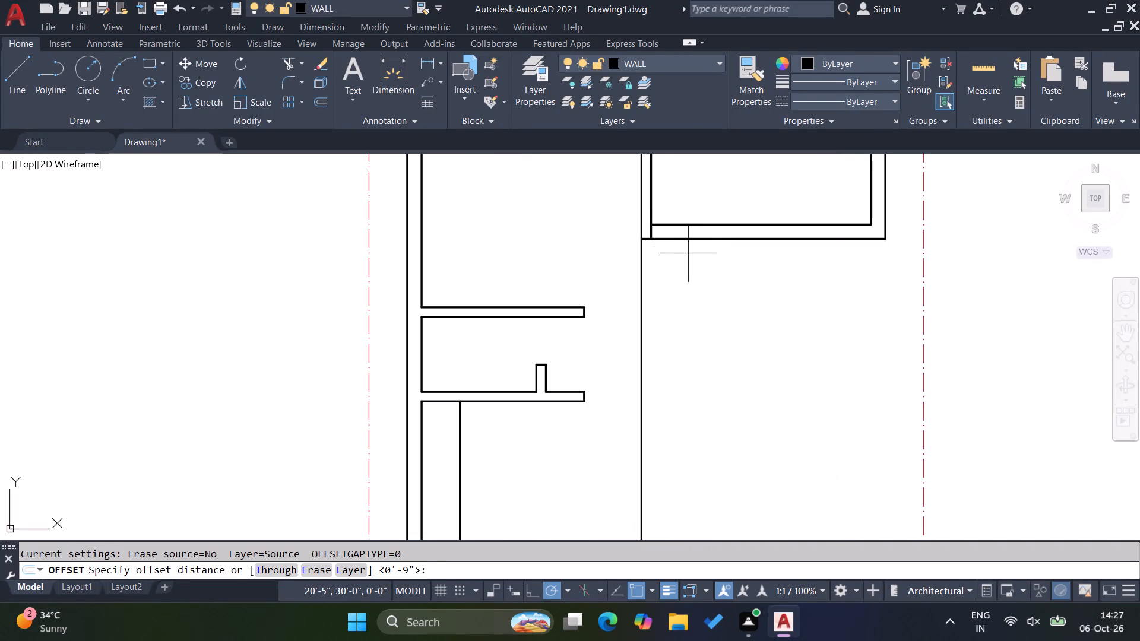
pyautogui.press('9')
pyautogui.press('Return')
pyautogui.click(642, 284)
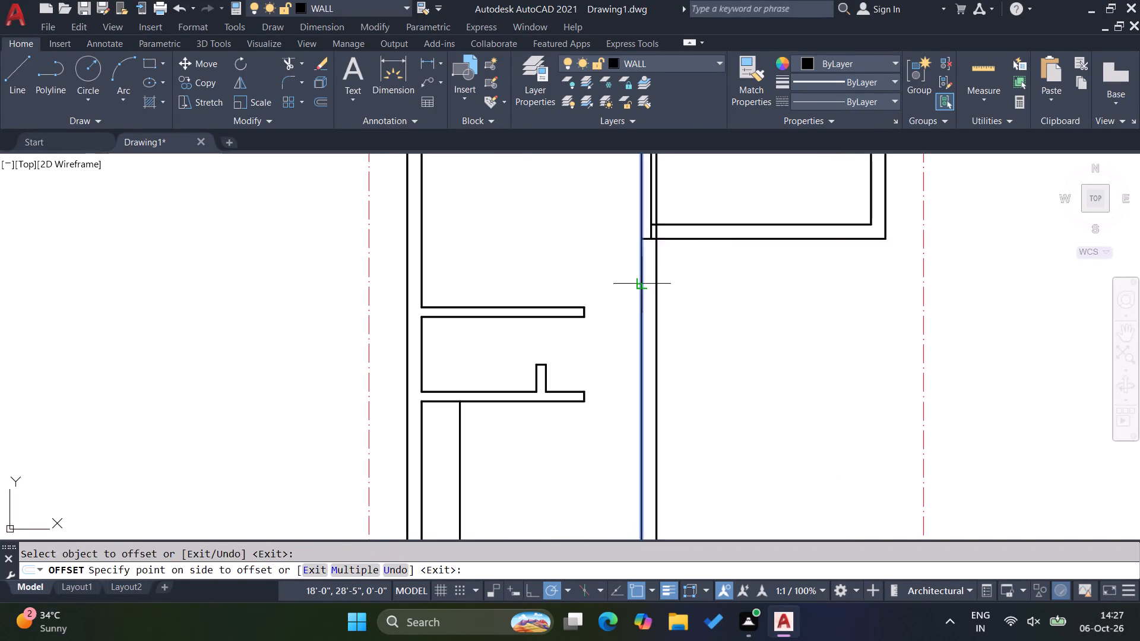
pyautogui.click(683, 294)
pyautogui.press('Escape')
pyautogui.press('Escape')
# Trim the new offset line above the 9" wall's lower line and clear the leftover segments at the wall junction.
pyautogui.write('TR')
pyautogui.press('Return')
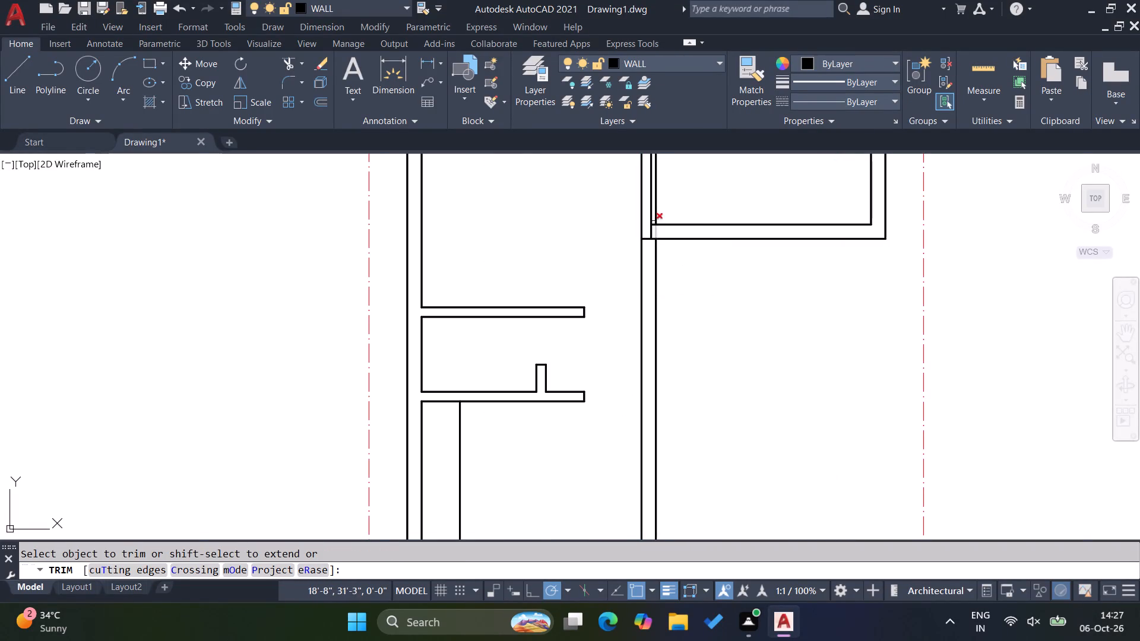
pyautogui.scroll(5, 653, 214)
pyautogui.click(639, 262)
pyautogui.click(663, 269)
pyautogui.click(647, 205)
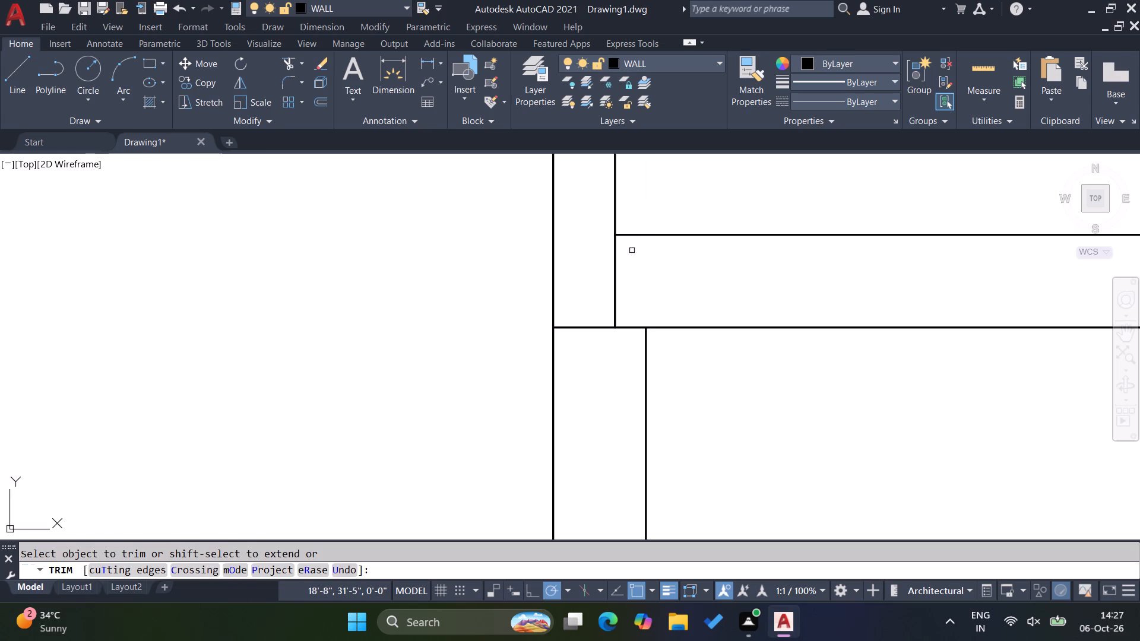
pyautogui.click(626, 273)
pyautogui.click(569, 268)
pyautogui.click(609, 304)
pyautogui.click(610, 357)
pyautogui.scroll(-4, 619, 286)
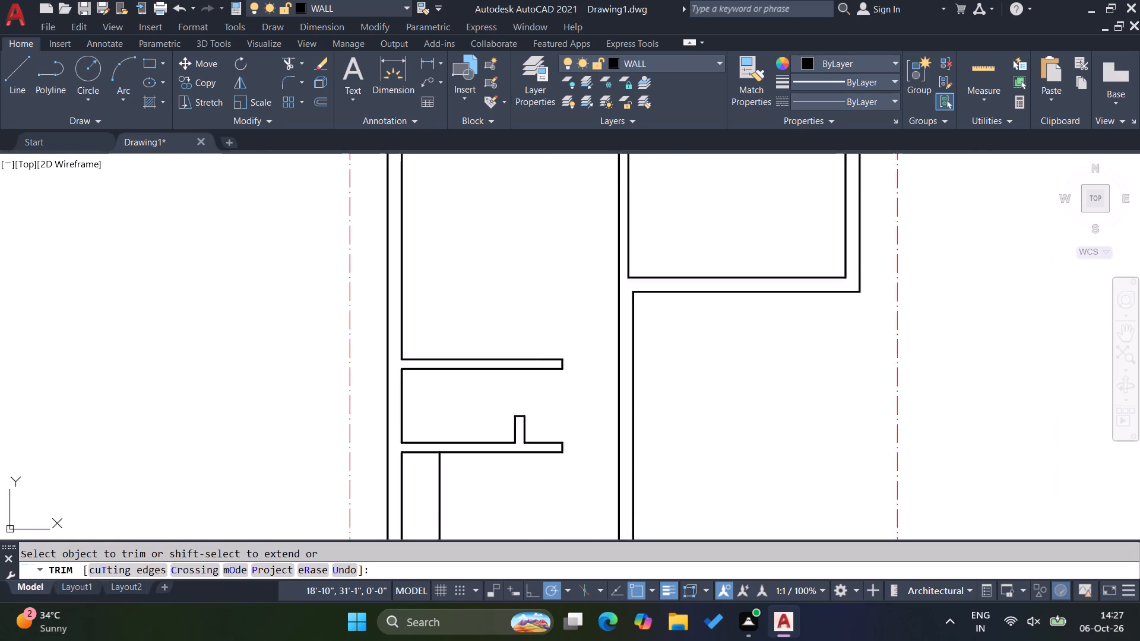
pyautogui.scroll(-2, 635, 284)
pyautogui.scroll(6, 621, 443)
pyautogui.press('Escape')
pyautogui.press('Escape')
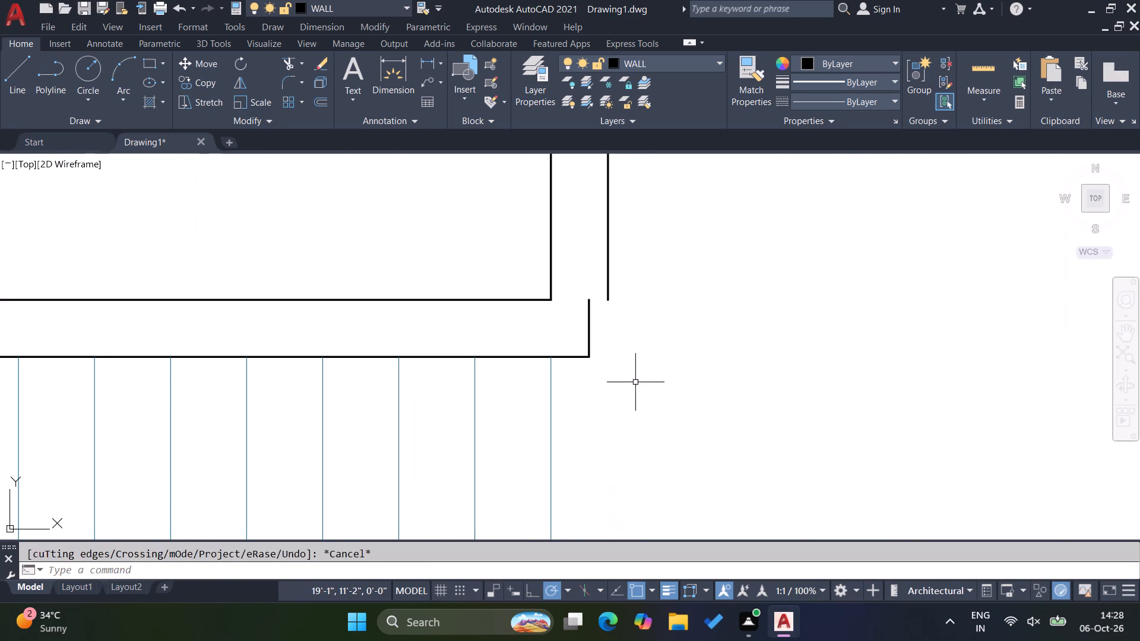
# Fillet the vertical 9" wall's outer line with the lower line of the staircase's upper wall to form a square corner.
pyautogui.press('f')
pyautogui.press('Return')
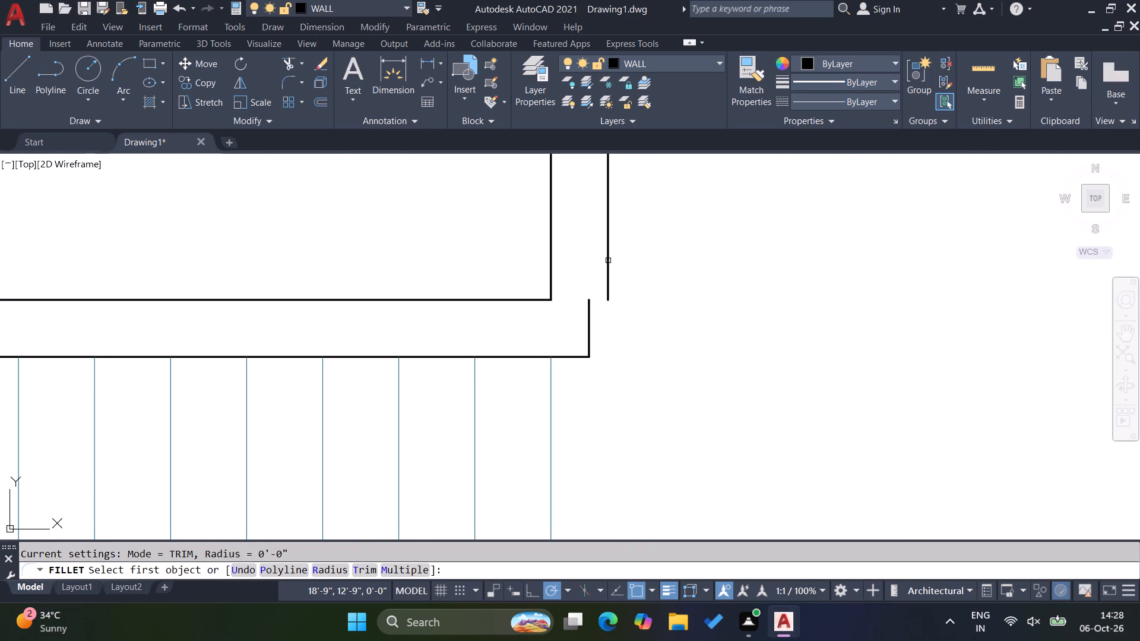
pyautogui.click(608, 261)
pyautogui.click(573, 360)
pyautogui.click(572, 357)
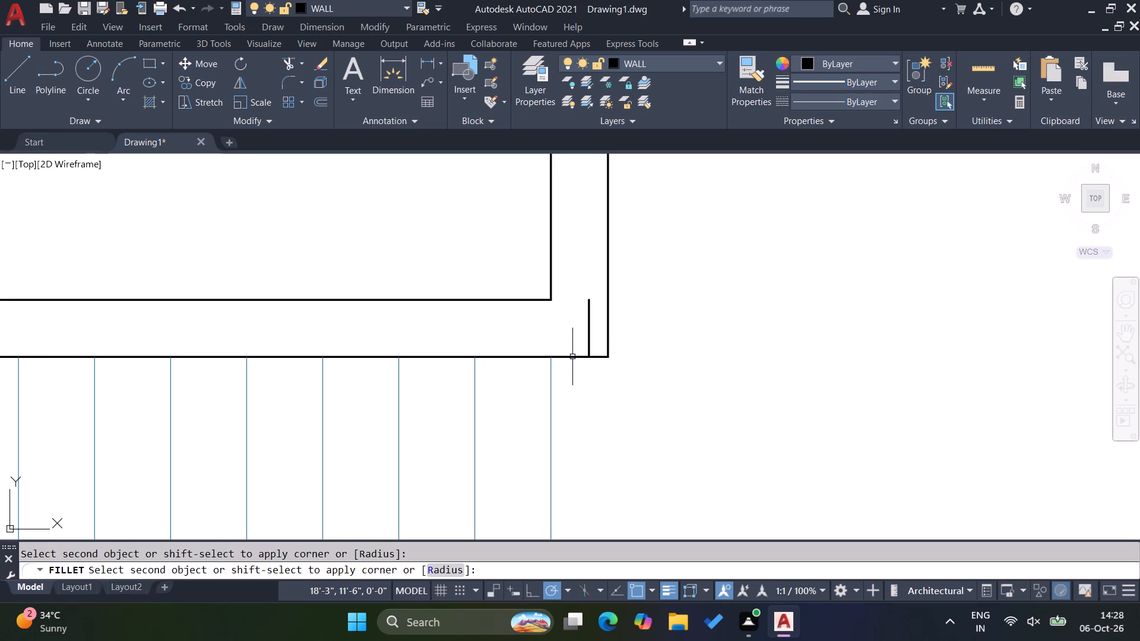
pyautogui.press('Escape')
pyautogui.press('Escape')
pyautogui.press('Escape')
# Remove the leftover short end line inside the corner of the vertical 9" wall and the staircase's upper wall.
pyautogui.press('t')
pyautogui.press('r')
pyautogui.press('Return')
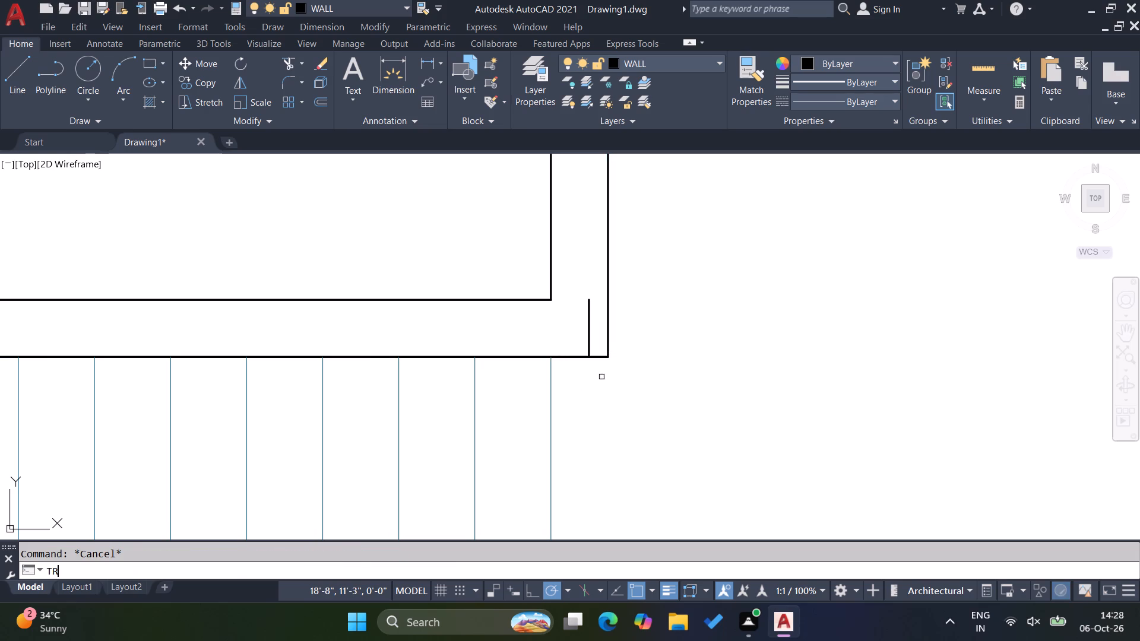
pyautogui.click(588, 318)
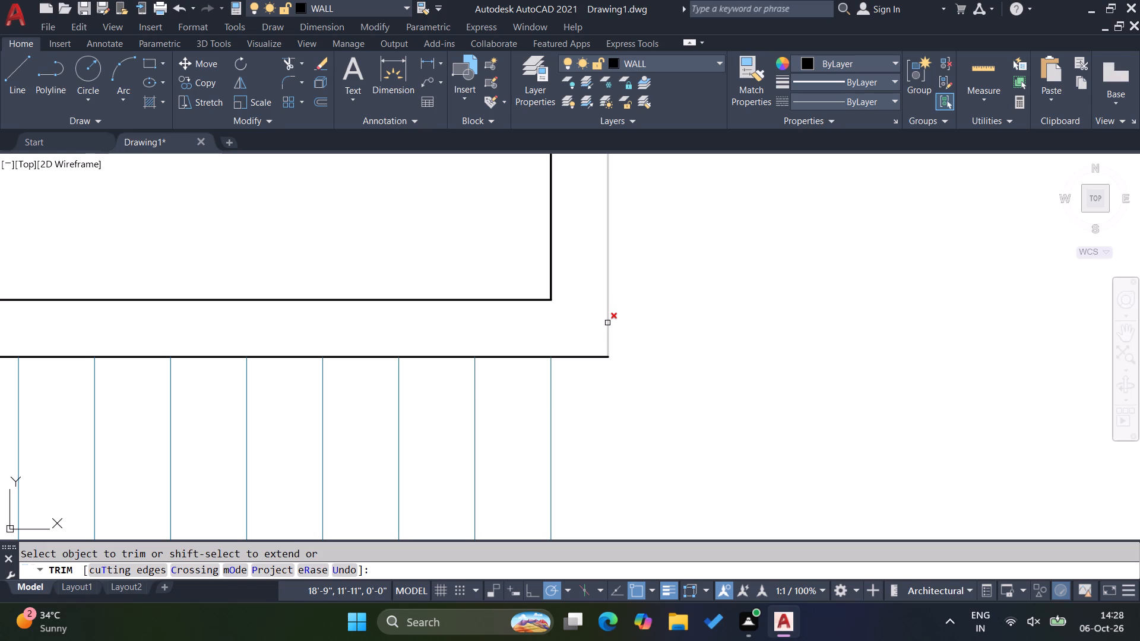
pyautogui.press('Escape')
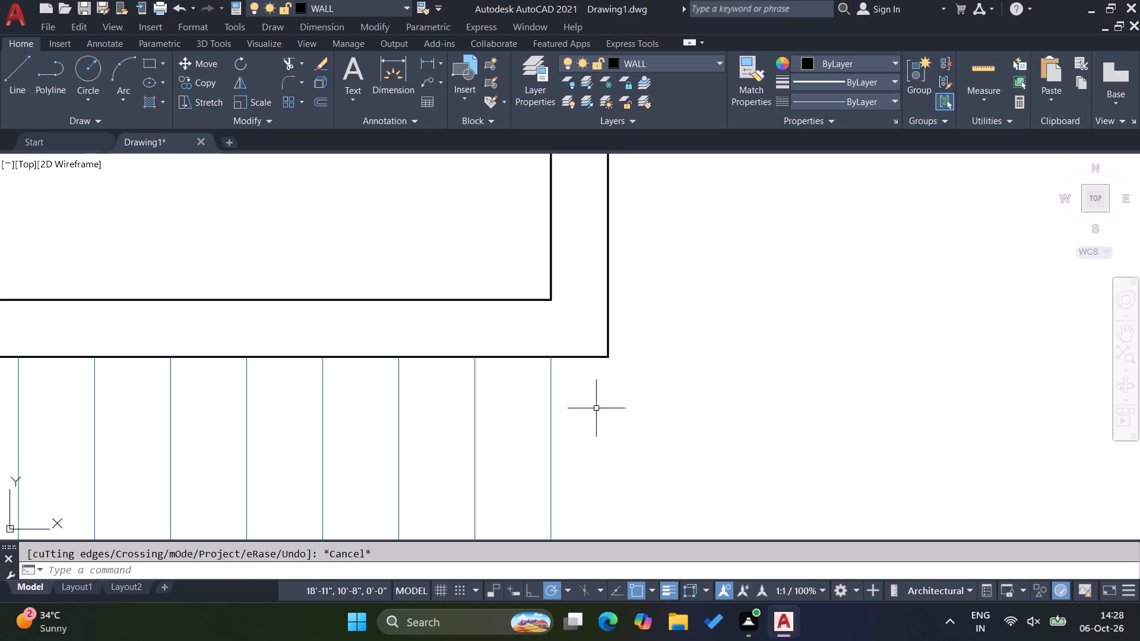
pyautogui.press('Escape')
# Stretch the open end of the staircase's lower wall 3" to the right.
pyautogui.scroll(-3, 606, 358)
pyautogui.scroll(3, 596, 522)
pyautogui.moveTo(619, 504); pyautogui.dragTo(610, 488)
pyautogui.click(582, 345)
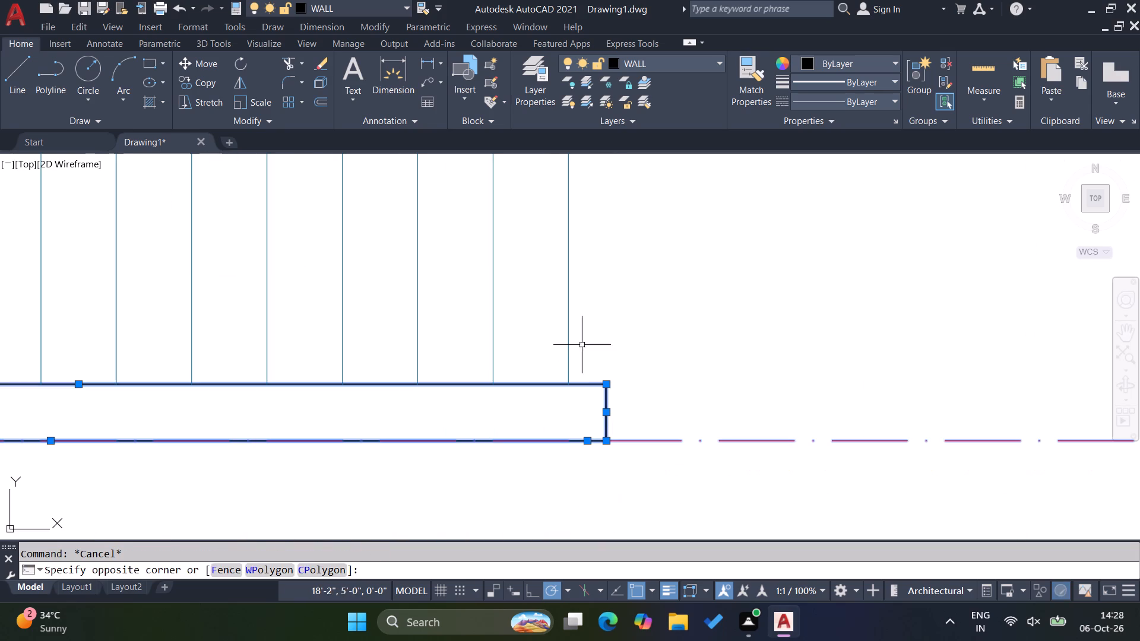
pyautogui.press('s')
pyautogui.press('Return')
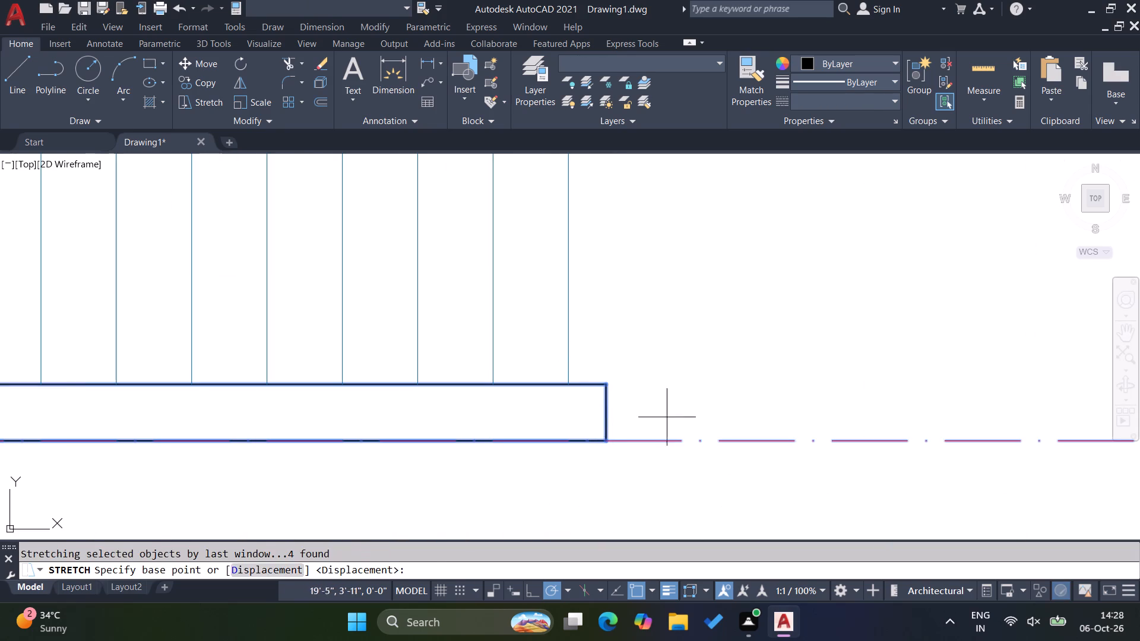
pyautogui.click(664, 415)
pyautogui.press('3')
pyautogui.press('Return')
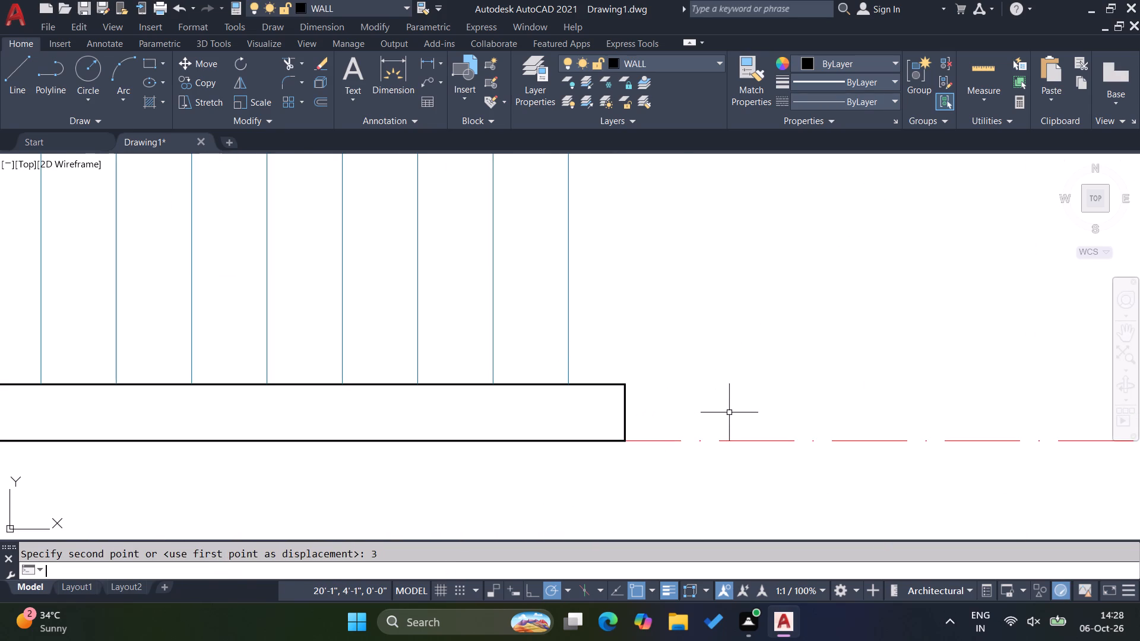
pyautogui.scroll(-3, 624, 477)
pyautogui.press('Escape')
pyautogui.press('Escape')
pyautogui.scroll(-2, 648, 466)
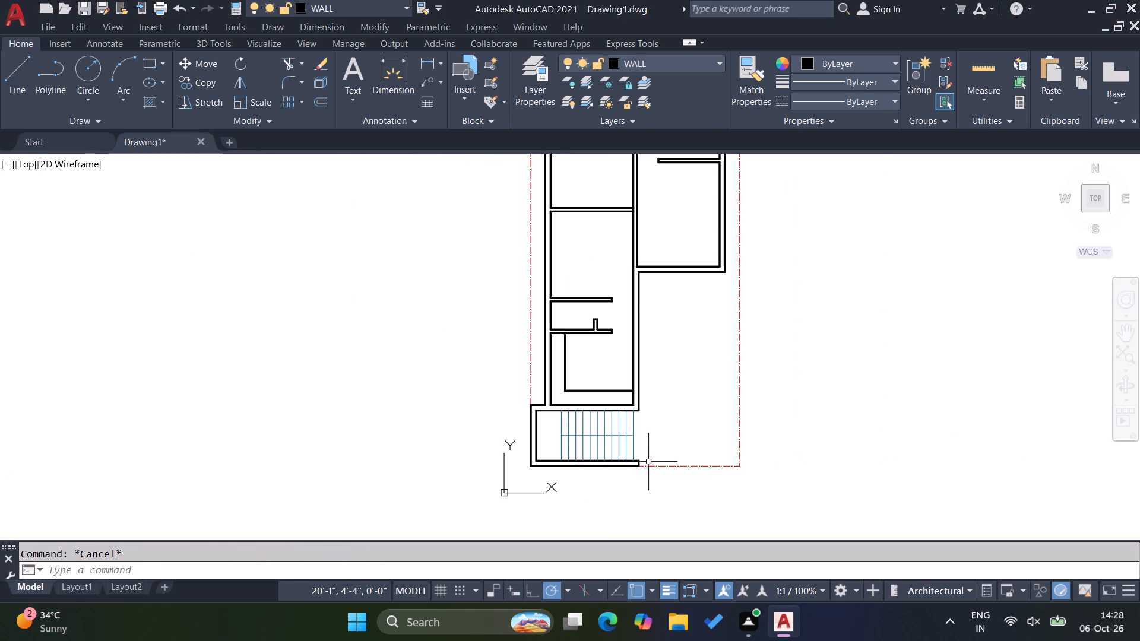
# Extend the outer line of the right-hand room's lower wall leftward to the left face of the long vertical partition.
pyautogui.scroll(3, 644, 269)
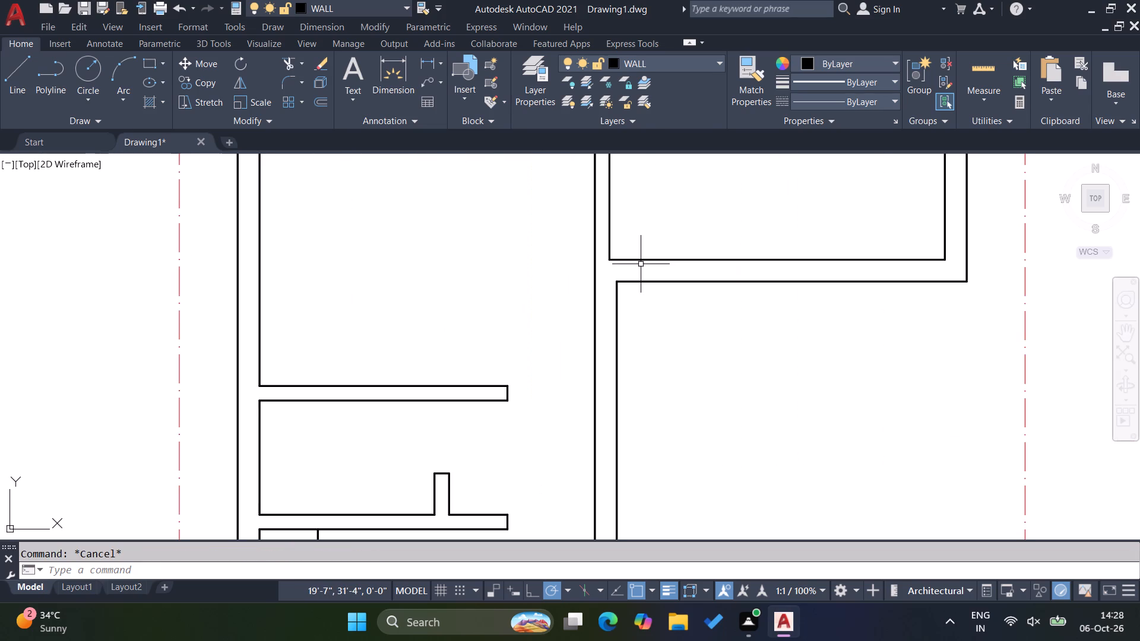
pyautogui.write('EX')
pyautogui.press('Return')
pyautogui.click(635, 279)
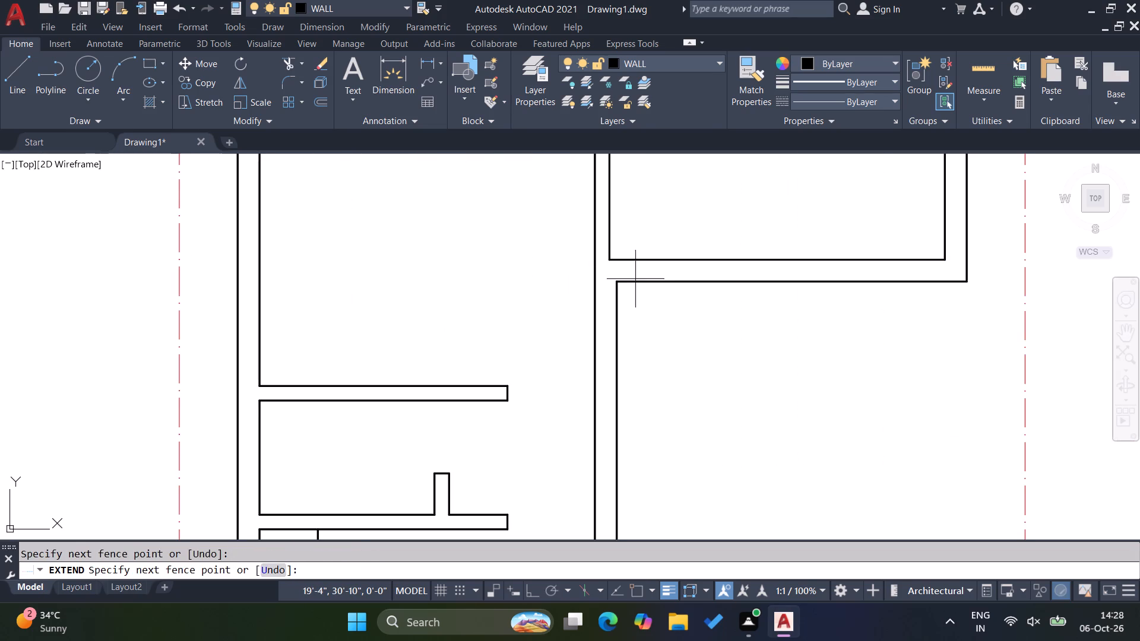
pyautogui.click(644, 296)
pyautogui.press('Escape')
pyautogui.press('Escape')
pyautogui.press('Escape')
# Offset the extended lower wall line 3'6" downward across the vertical 9" wall.
pyautogui.press('o')
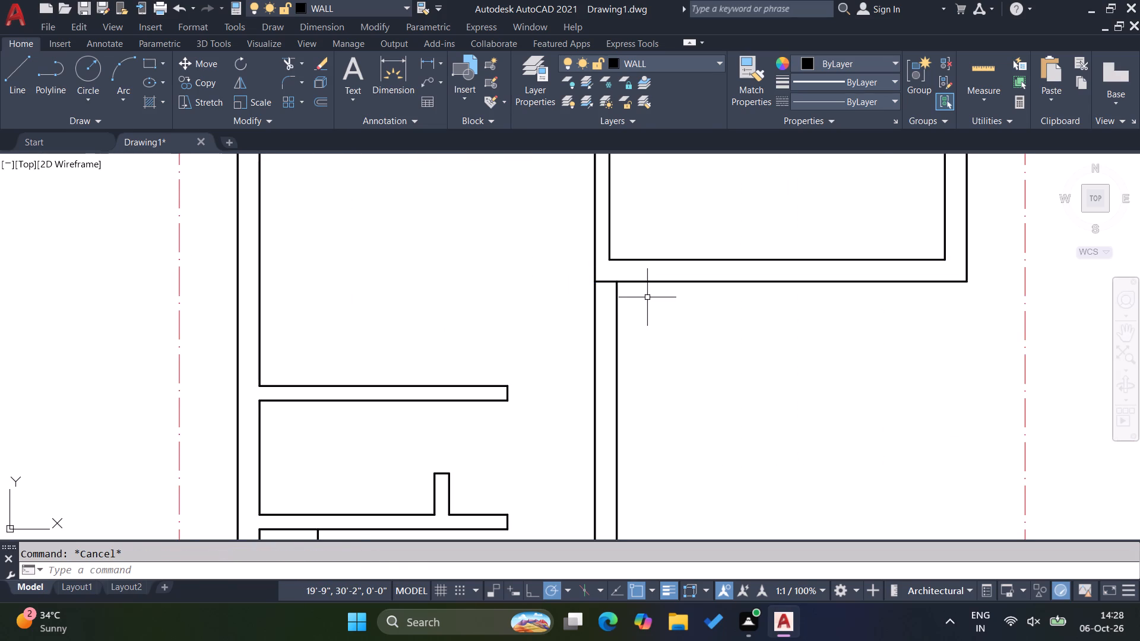
pyautogui.press('Return')
pyautogui.press('3')
pyautogui.write("'6")
pyautogui.press('Return')
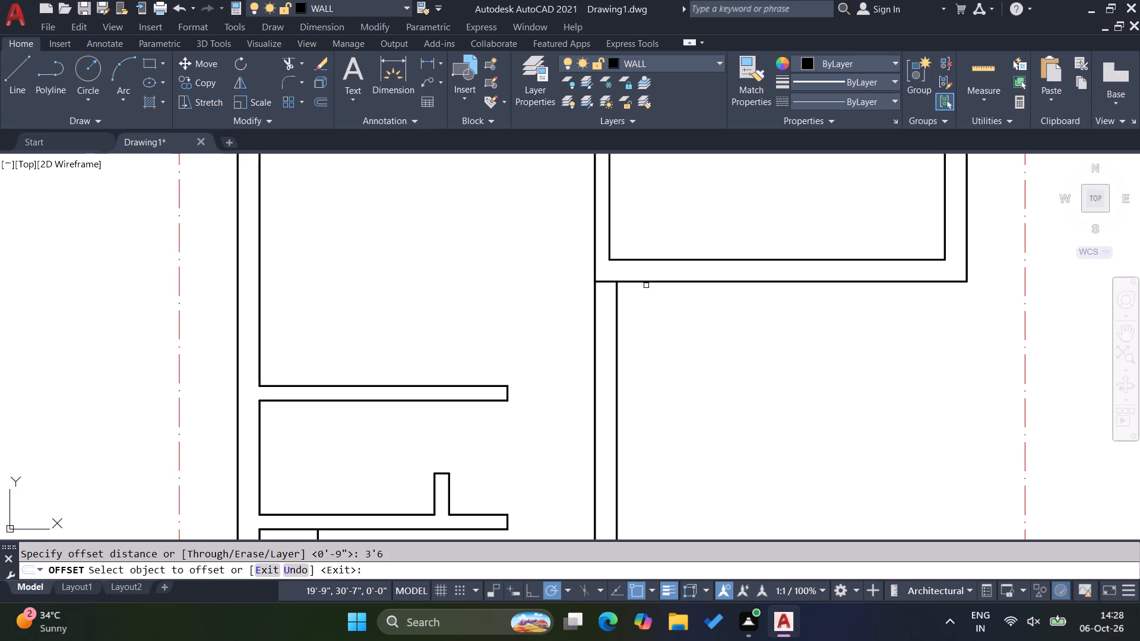
pyautogui.click(646, 283)
pyautogui.click(661, 330)
pyautogui.press('Escape')
pyautogui.press('Escape')
# Trim the vertical 9" wall between the two horizontal lines to form a 3'6" opening, and remove the excess offset line.
pyautogui.press('t')
pyautogui.press('r')
pyautogui.press('Return')
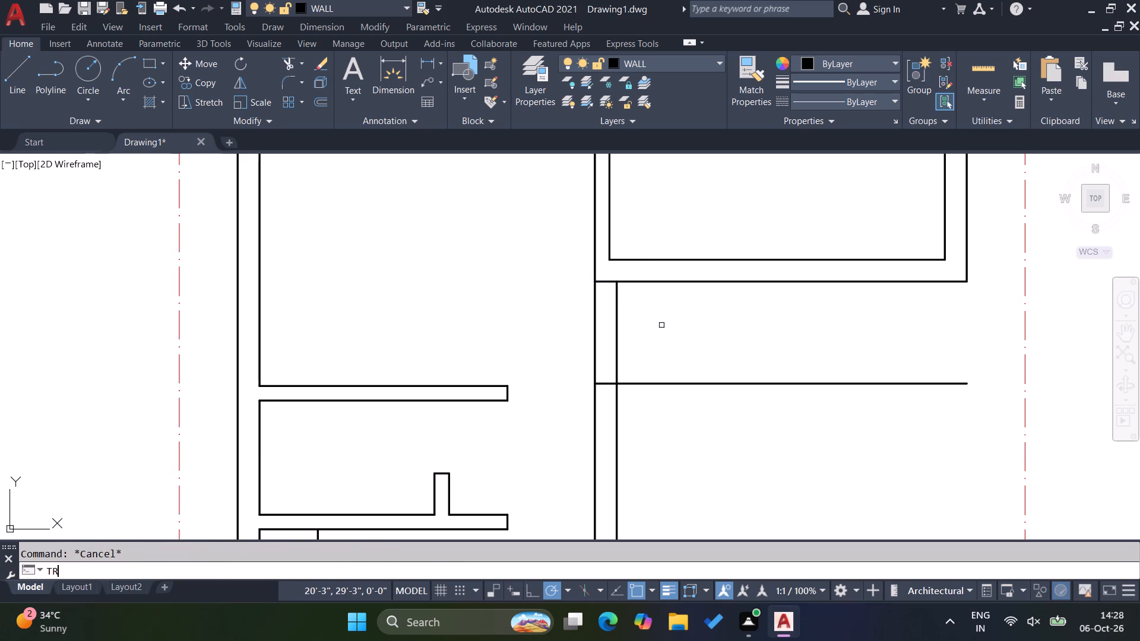
pyautogui.moveTo(651, 332); pyautogui.dragTo(647, 327)
pyautogui.click(583, 319)
pyautogui.click(628, 347)
pyautogui.click(688, 382)
pyautogui.click(711, 402)
pyautogui.click(676, 360)
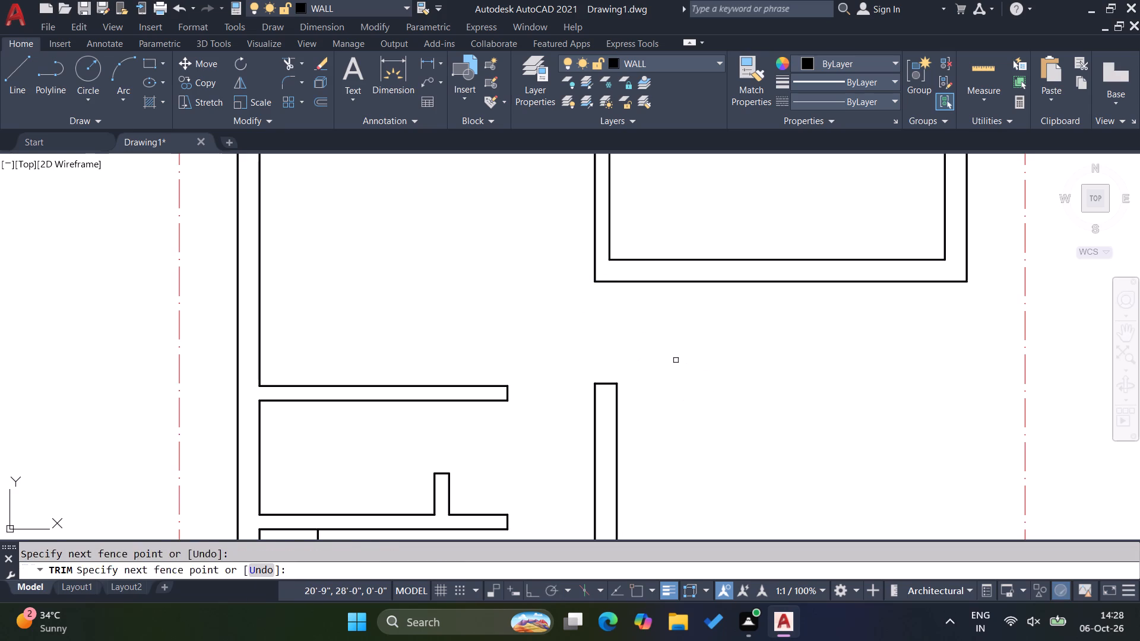
pyautogui.press('Escape')
pyautogui.press('Escape')
pyautogui.press('Escape')
pyautogui.press('Escape')
pyautogui.press('Escape')
pyautogui.press('Escape')
pyautogui.press('Escape')
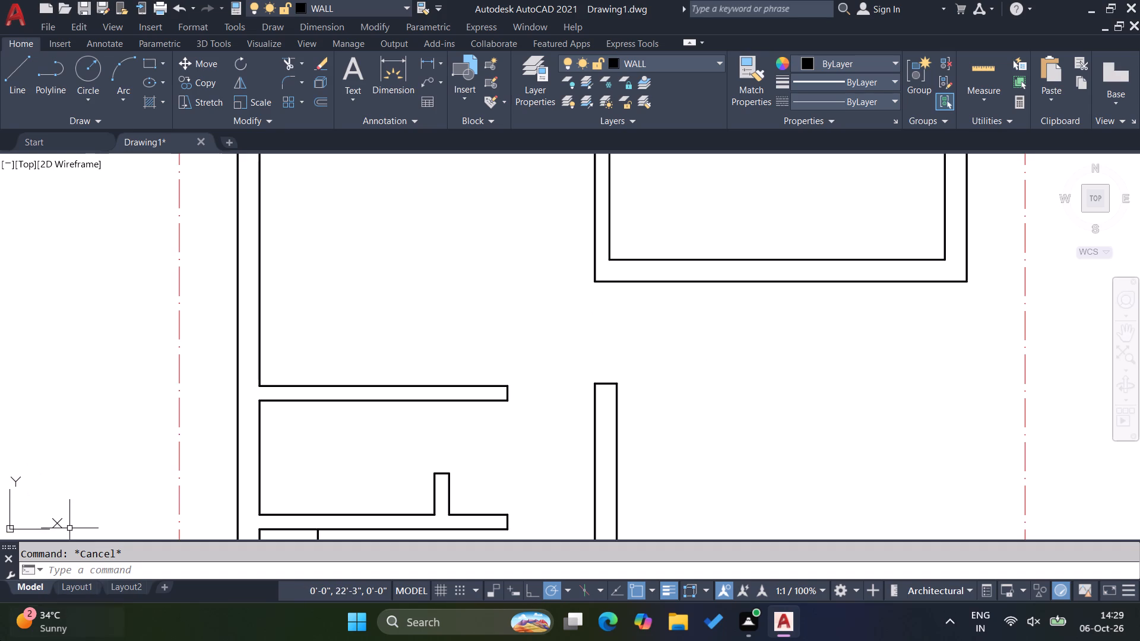
pyautogui.press('Escape')
pyautogui.press('Escape')
pyautogui.press('Escape')
pyautogui.press('Escape')
pyautogui.press('Escape')
pyautogui.press('Escape')
# Extend the inner line of the right-hand outer wall down to the outer line of the room's lower wall.
pyautogui.scroll(3, 831, 256)
pyautogui.scroll(-3, 579, 335)
pyautogui.scroll(2, 726, 291)
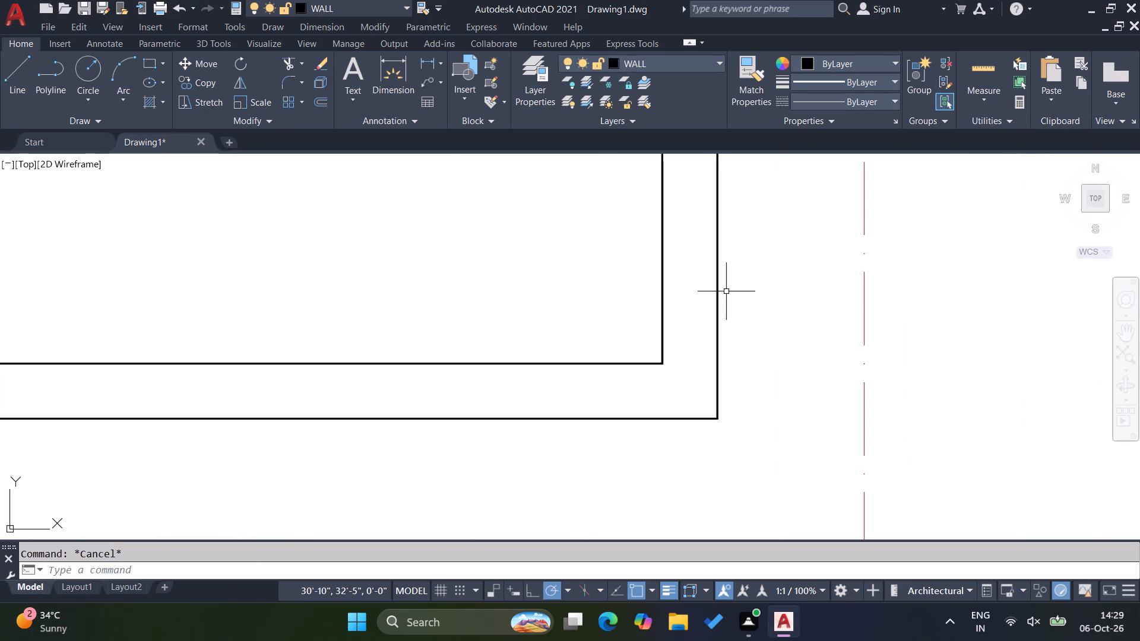
pyautogui.write('EX')
pyautogui.press('Return')
pyautogui.click(671, 272)
pyautogui.click(636, 254)
pyautogui.press('Escape')
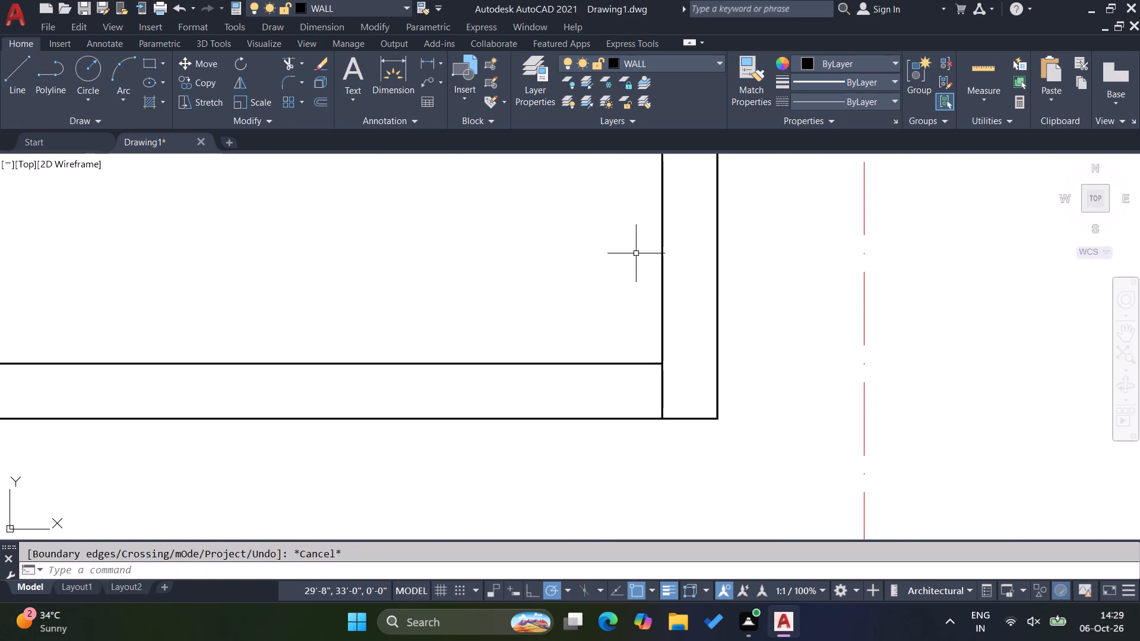
pyautogui.press('Escape')
pyautogui.press('Escape')
# Offset the right-hand outer wall's inner line 3'6" to the left.
pyautogui.press('o')
pyautogui.press('Return')
pyautogui.write("3'6")
pyautogui.press('Return')
pyautogui.click(660, 259)
pyautogui.click(622, 248)
pyautogui.press('Escape')
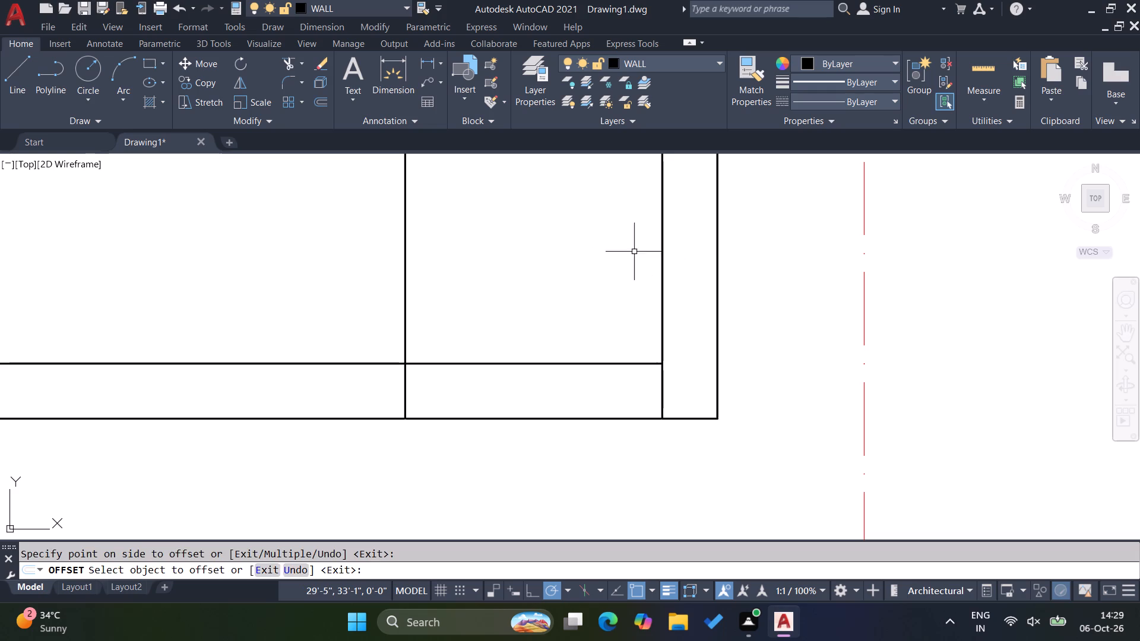
pyautogui.press('Escape')
pyautogui.press('Escape')
pyautogui.press('Escape')
# Trim the offset line above the lower wall and cut the wall lines to leave a 3'6" opening beside the right-hand wall.
pyautogui.scroll(-1, 791, 282)
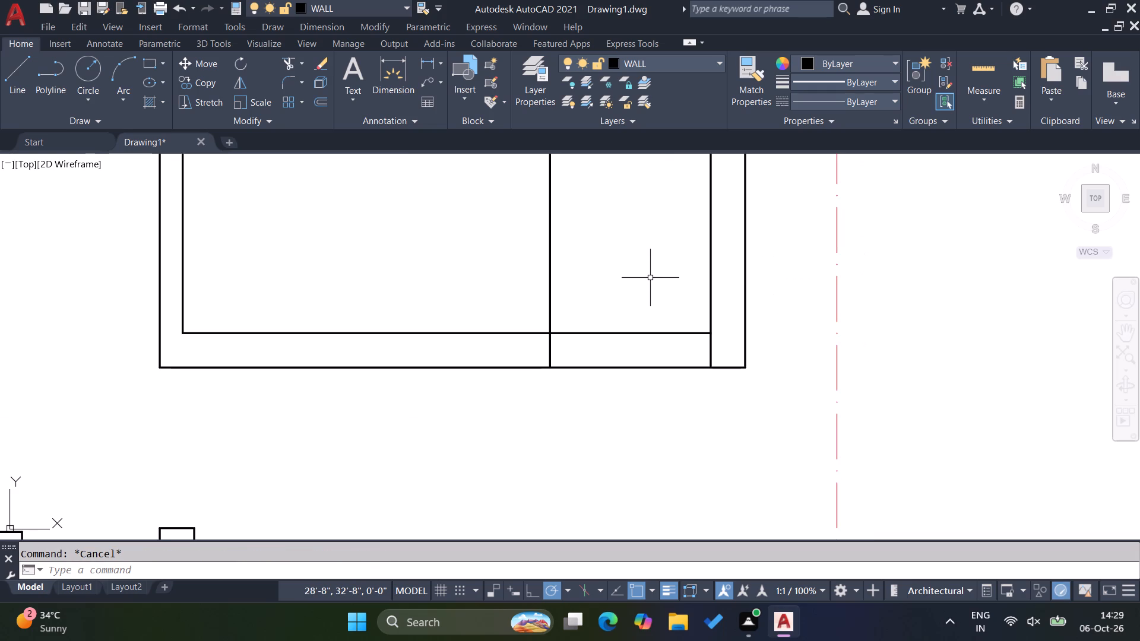
pyautogui.write('TR')
pyautogui.press('Return')
pyautogui.moveTo(572, 286); pyautogui.dragTo(563, 279)
pyautogui.click(536, 258)
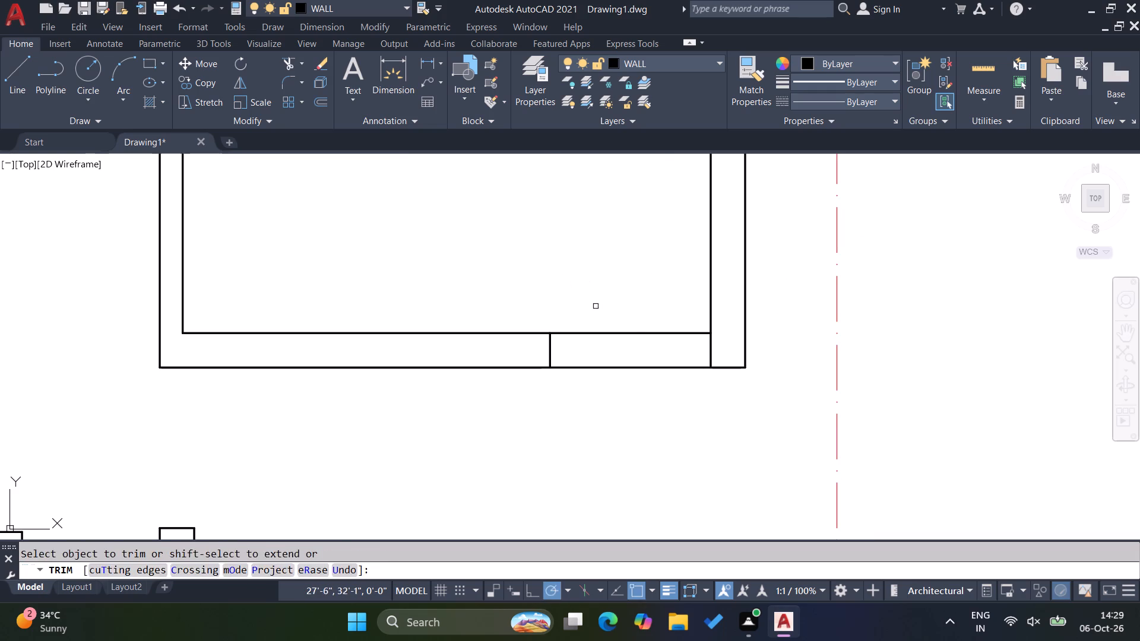
pyautogui.click(596, 306)
pyautogui.click(620, 395)
pyautogui.press('Escape')
pyautogui.scroll(-3, 690, 402)
pyautogui.press('Escape')
pyautogui.press('Escape')
# Offset the long vertical partition's left face 2' to the left, across the partition between the two left-hand middle rooms.
pyautogui.scroll(-1, 690, 397)
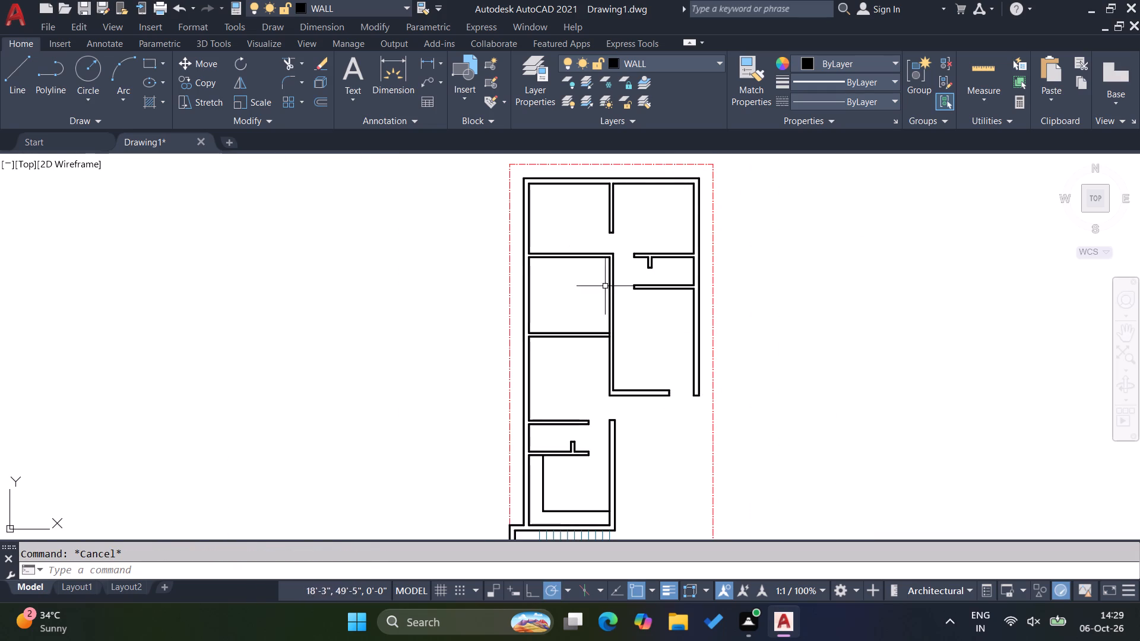
pyautogui.scroll(1, 609, 350)
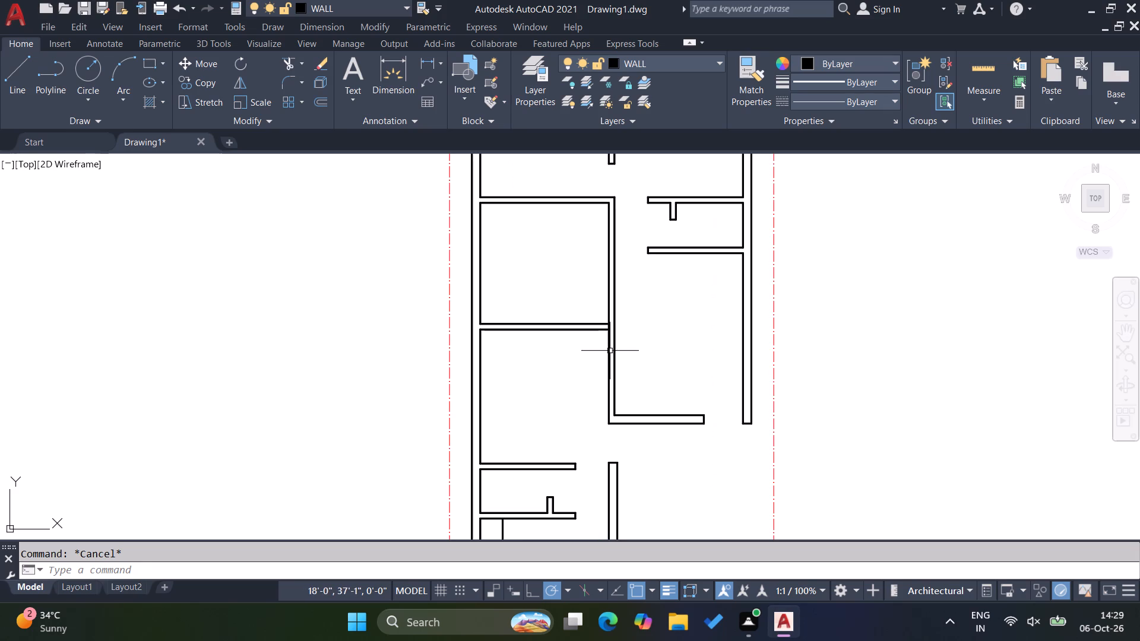
pyautogui.press('o')
pyautogui.press('Return')
pyautogui.write("2'")
pyautogui.press('Return')
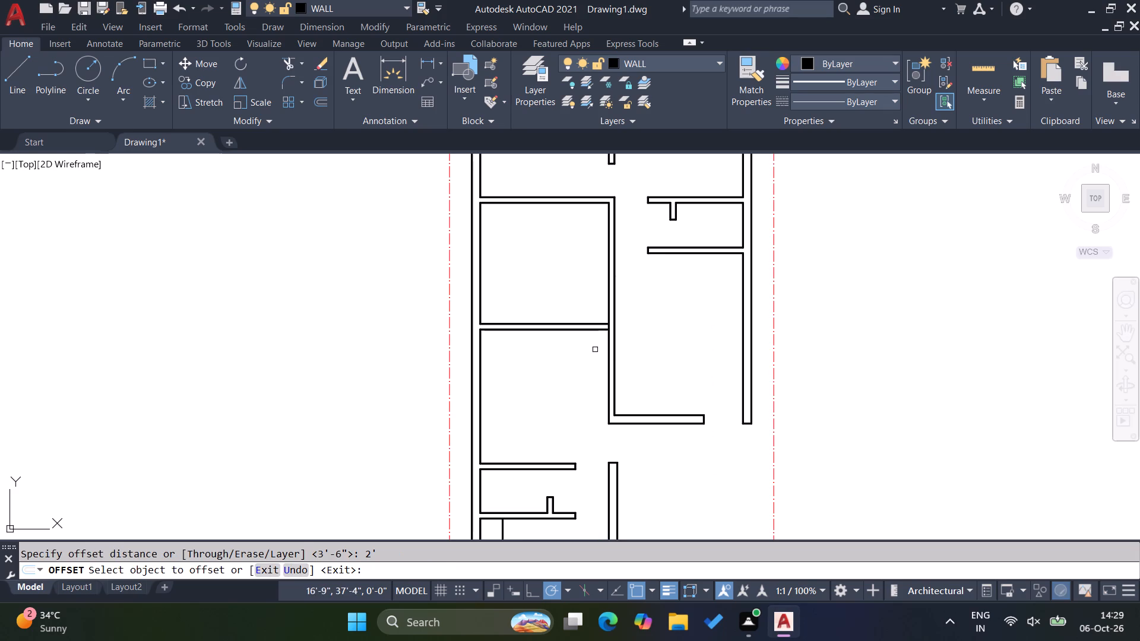
pyautogui.click(610, 358)
pyautogui.click(575, 343)
pyautogui.press('Escape')
pyautogui.press('Escape')
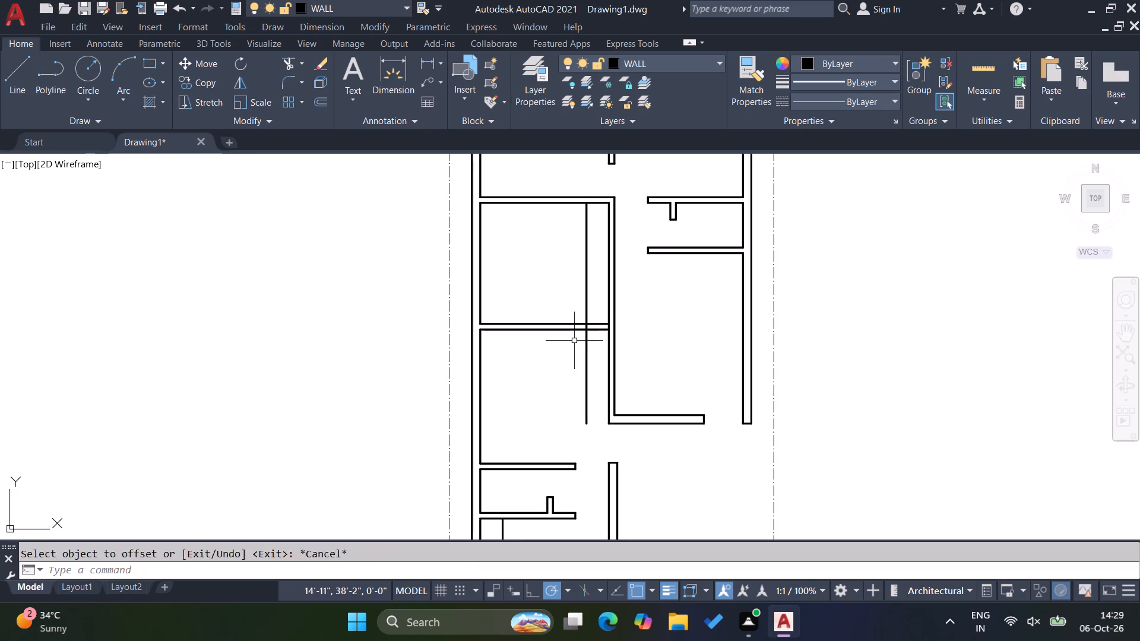
pyautogui.press('Escape')
pyautogui.press('Escape')
# Offset the new vertical line a further 3' to the left.
pyautogui.press('o')
pyautogui.press('Return')
pyautogui.press('3')
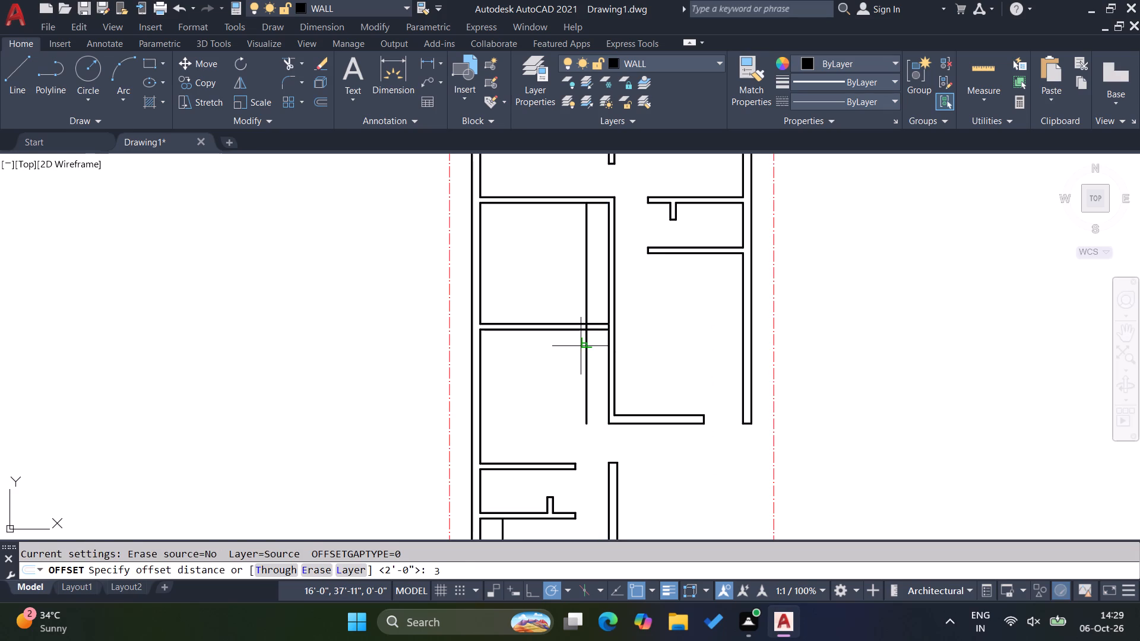
pyautogui.press("'")
pyautogui.press('Return')
pyautogui.click(586, 358)
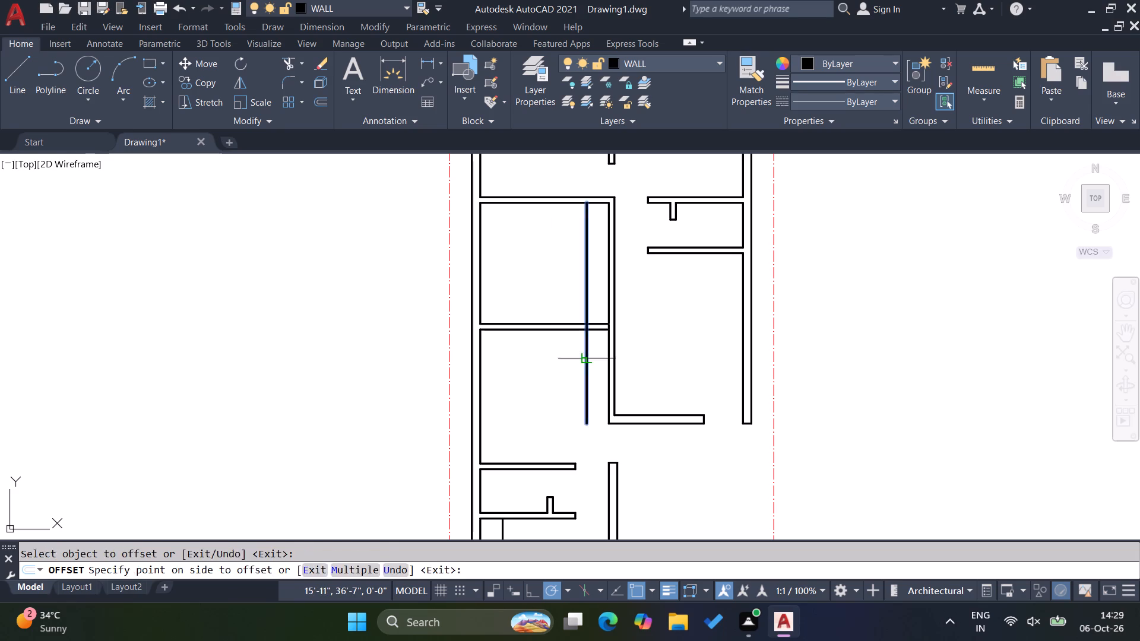
pyautogui.click(559, 344)
pyautogui.press('Escape')
pyautogui.press('Escape')
pyautogui.press('Escape')
# Trim the horizontal partition between the two vertical lines to form a 3' opening, and remove the leftover line segments.
pyautogui.write('TR')
pyautogui.press('Return')
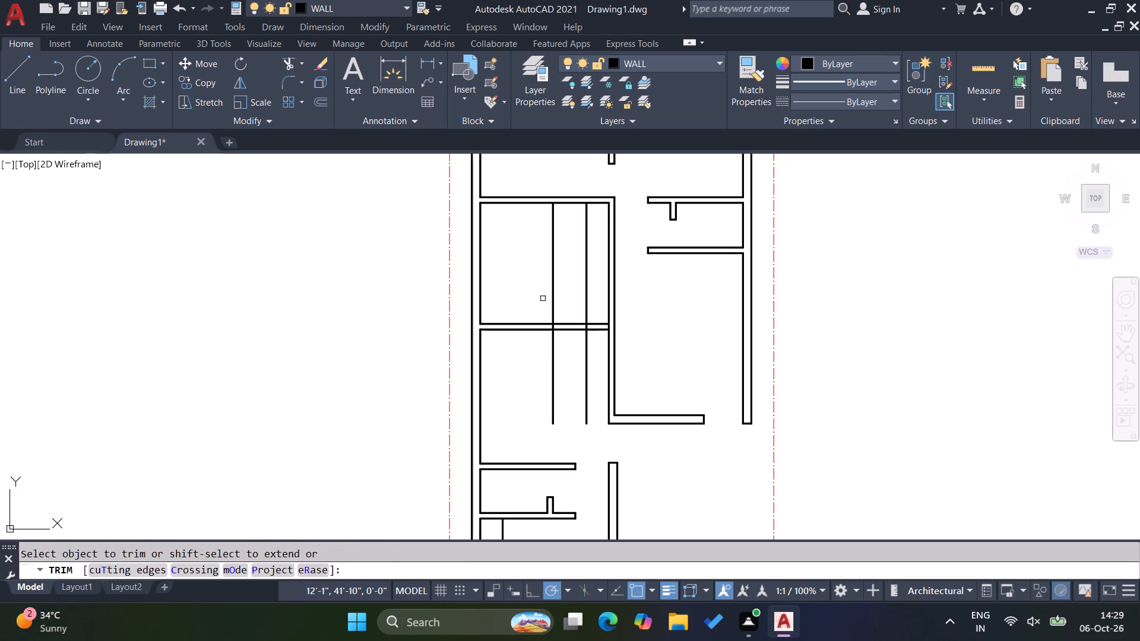
pyautogui.click(541, 298)
pyautogui.click(574, 305)
pyautogui.click(574, 310)
pyautogui.click(579, 354)
pyautogui.click(561, 356)
pyautogui.click(547, 356)
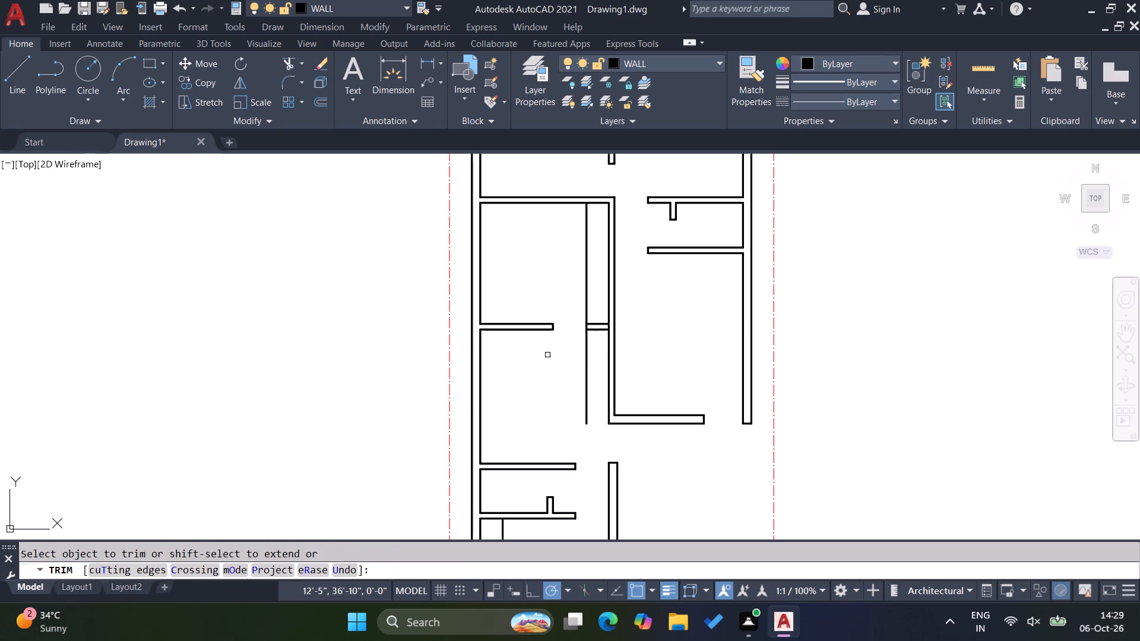
pyautogui.click(584, 339)
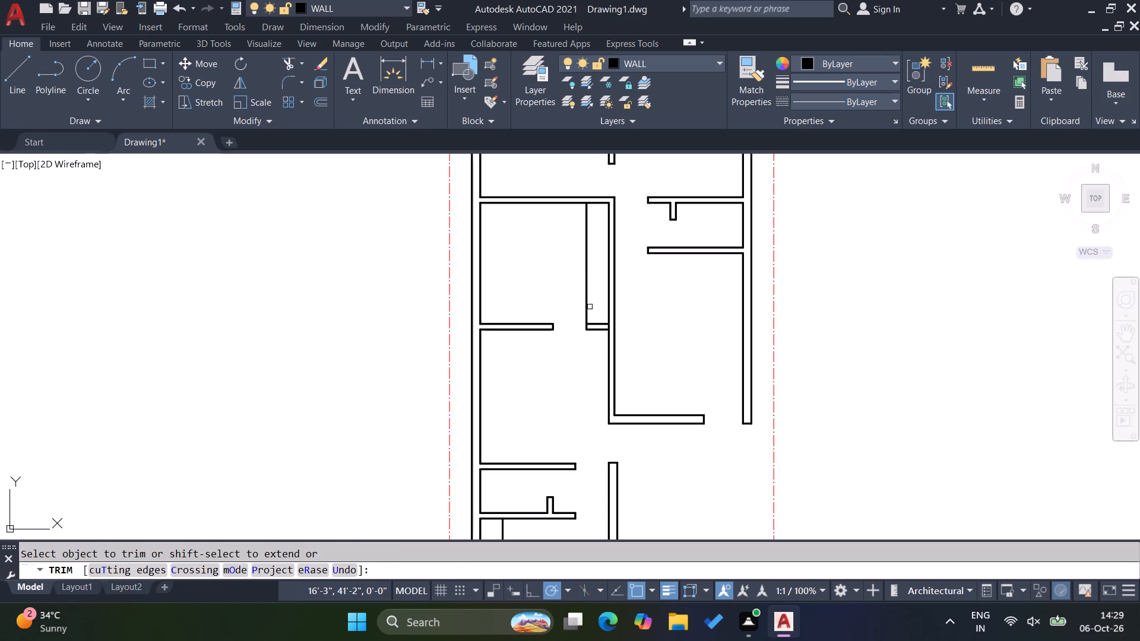
pyautogui.click(590, 307)
pyautogui.click(567, 296)
pyautogui.press('Escape')
pyautogui.press('Escape')
# Draw a vertical line from the short partition stub's end up to the partition above, 2' from the long vertical partition.
pyautogui.press('l')
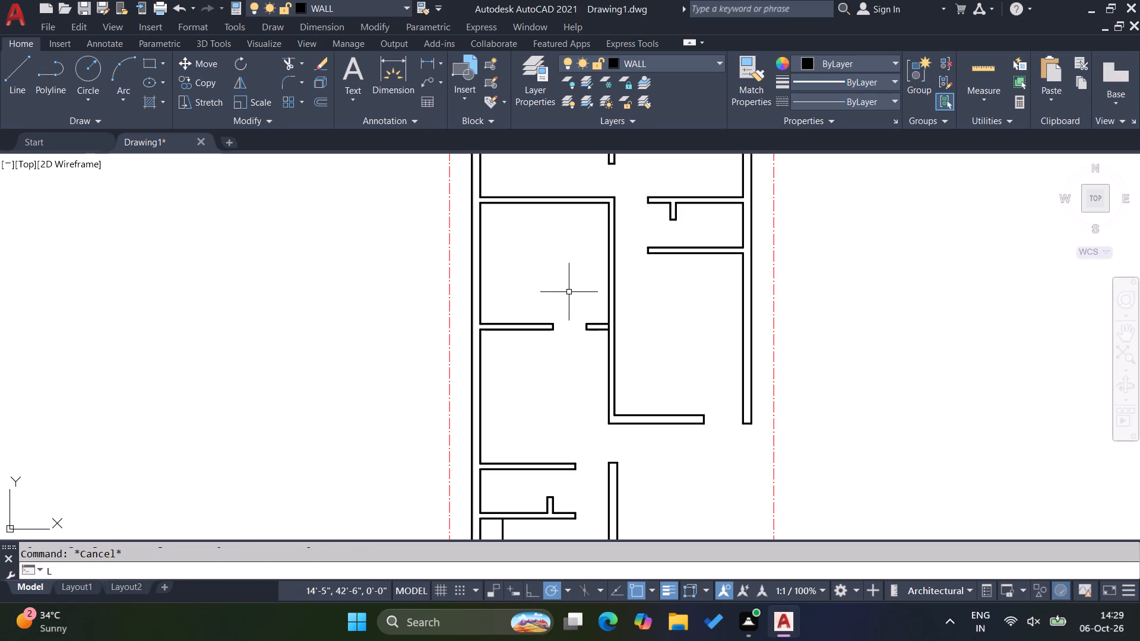
pyautogui.press('Return')
pyautogui.click(586, 320)
pyautogui.click(584, 201)
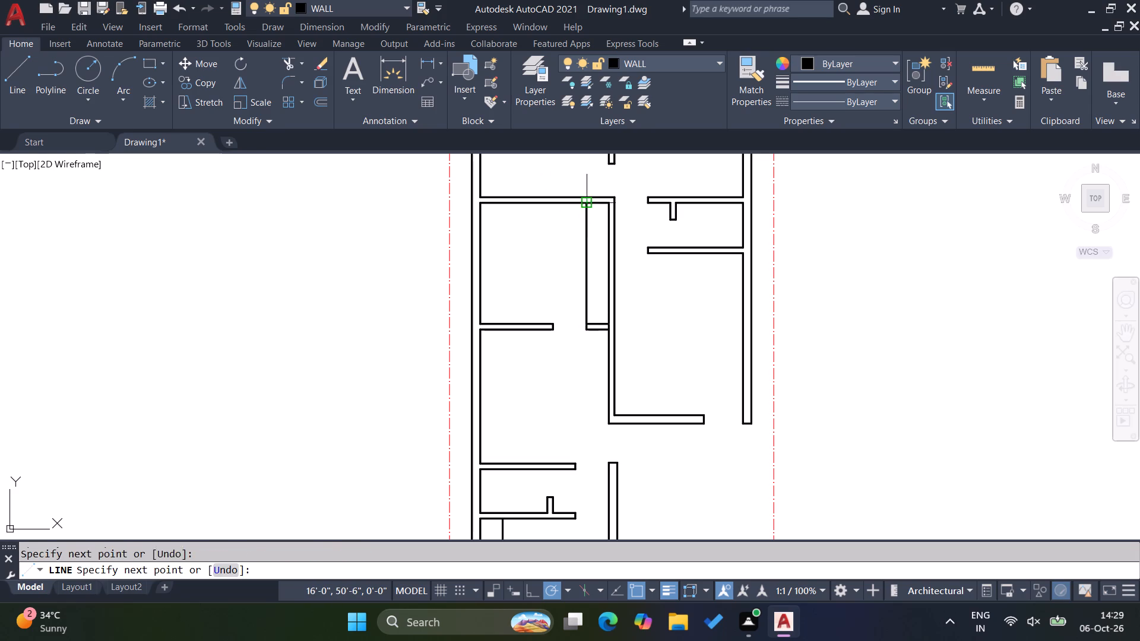
pyautogui.press('Escape')
pyautogui.press('Escape')
pyautogui.press('Escape')
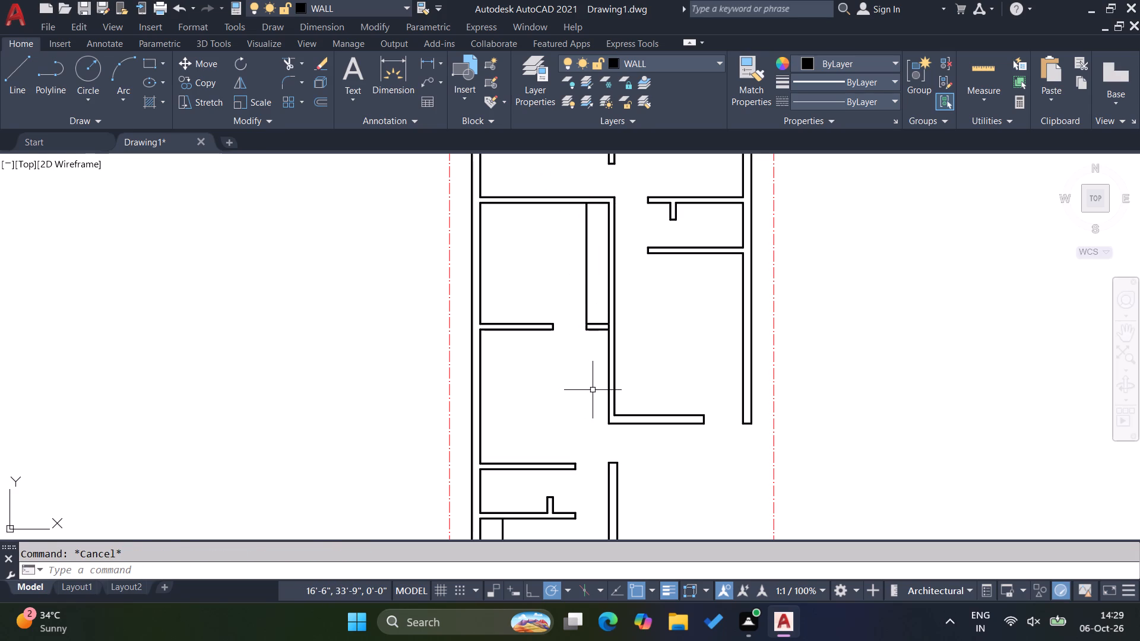
pyautogui.press('Escape')
pyautogui.press('Escape')
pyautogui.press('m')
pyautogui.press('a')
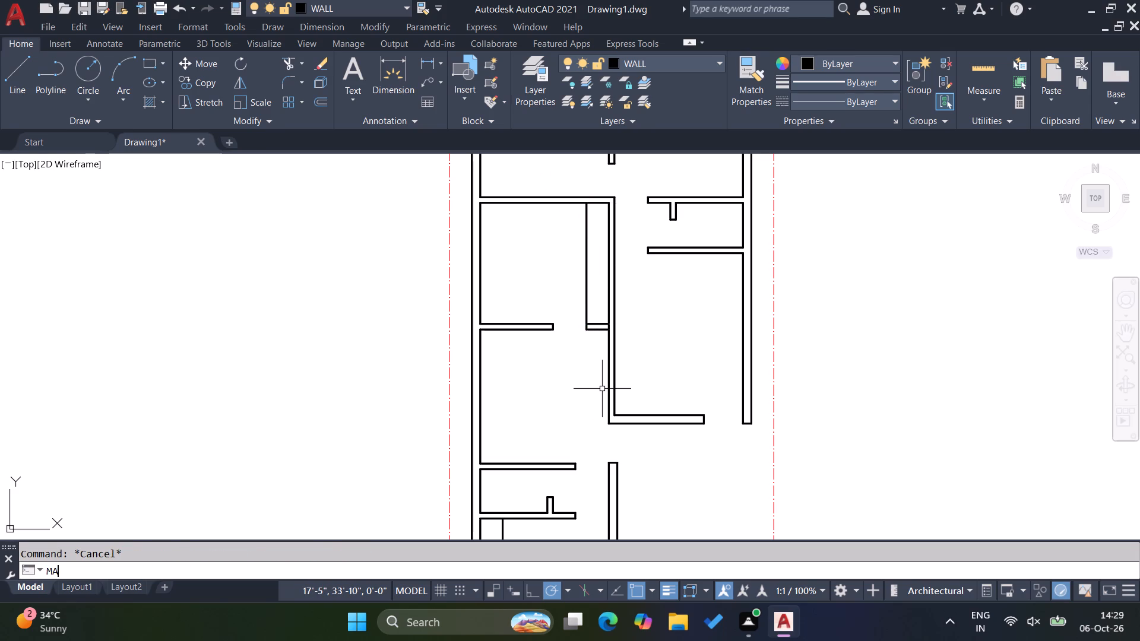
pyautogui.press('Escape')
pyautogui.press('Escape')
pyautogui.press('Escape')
# Move the two L-shaped counter lines in the lower room and the new vertical line to the 00 FURNITURE layer.
pyautogui.scroll(-1, 612, 383)
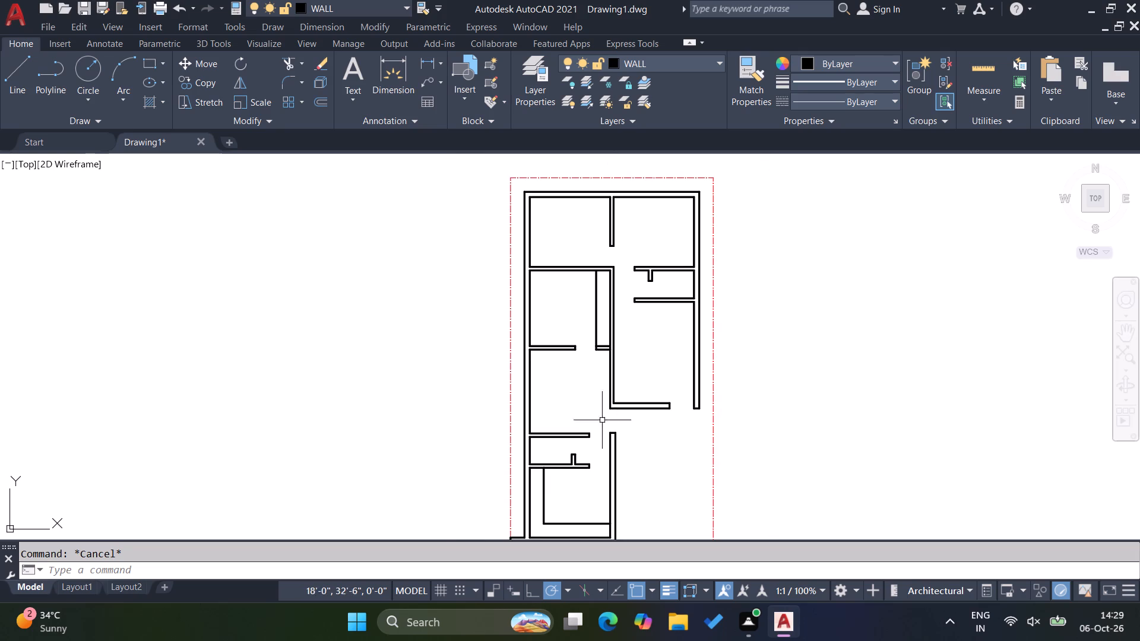
pyautogui.click(552, 531)
pyautogui.click(537, 509)
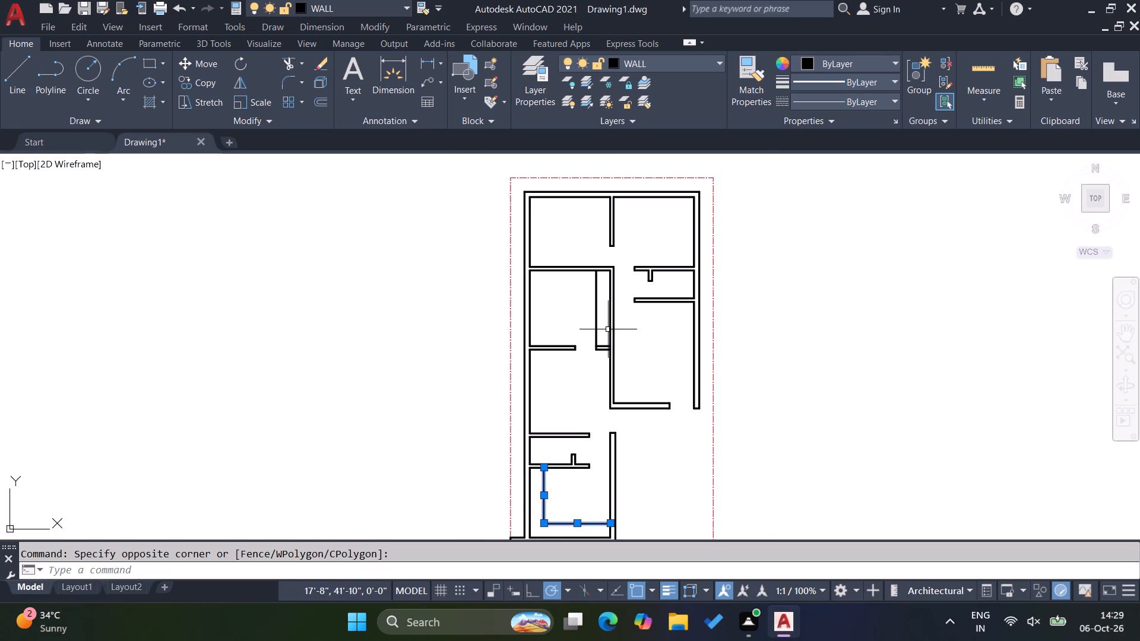
pyautogui.click(606, 328)
pyautogui.click(582, 306)
pyautogui.click(640, 69)
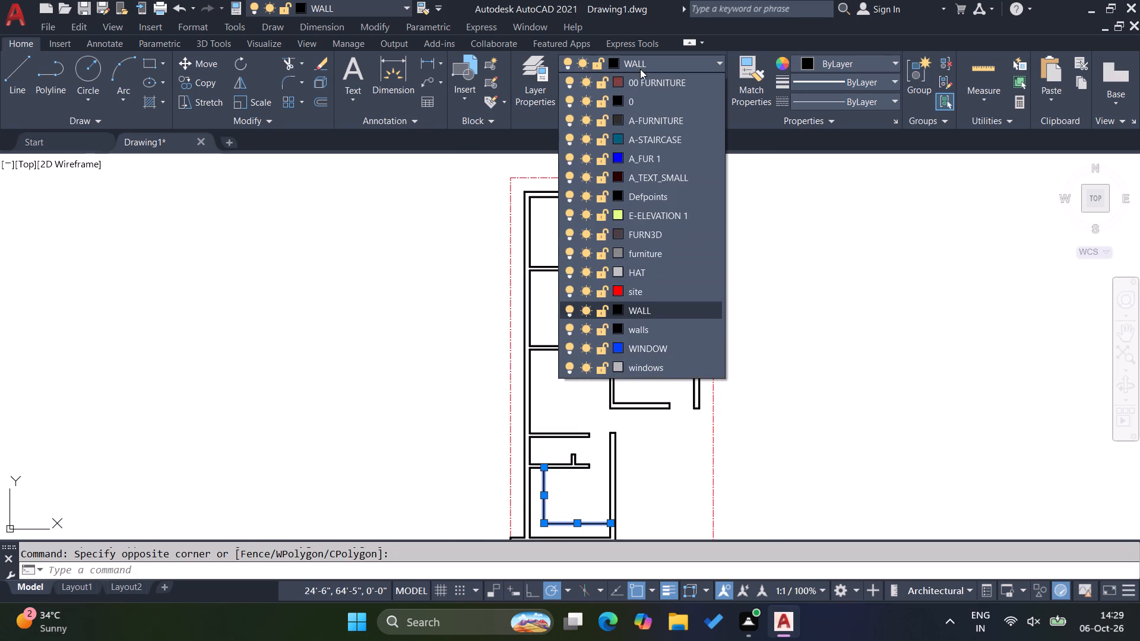
pyautogui.click(642, 85)
pyautogui.press('Escape')
pyautogui.press('Escape')
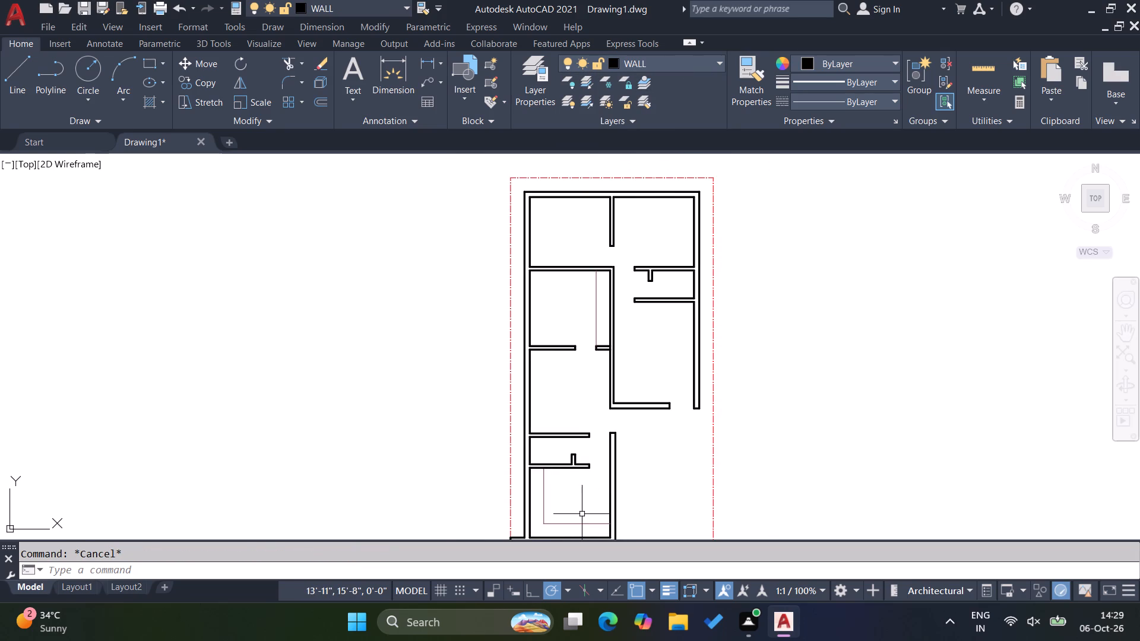
pyautogui.press('Escape')
pyautogui.press('Escape')
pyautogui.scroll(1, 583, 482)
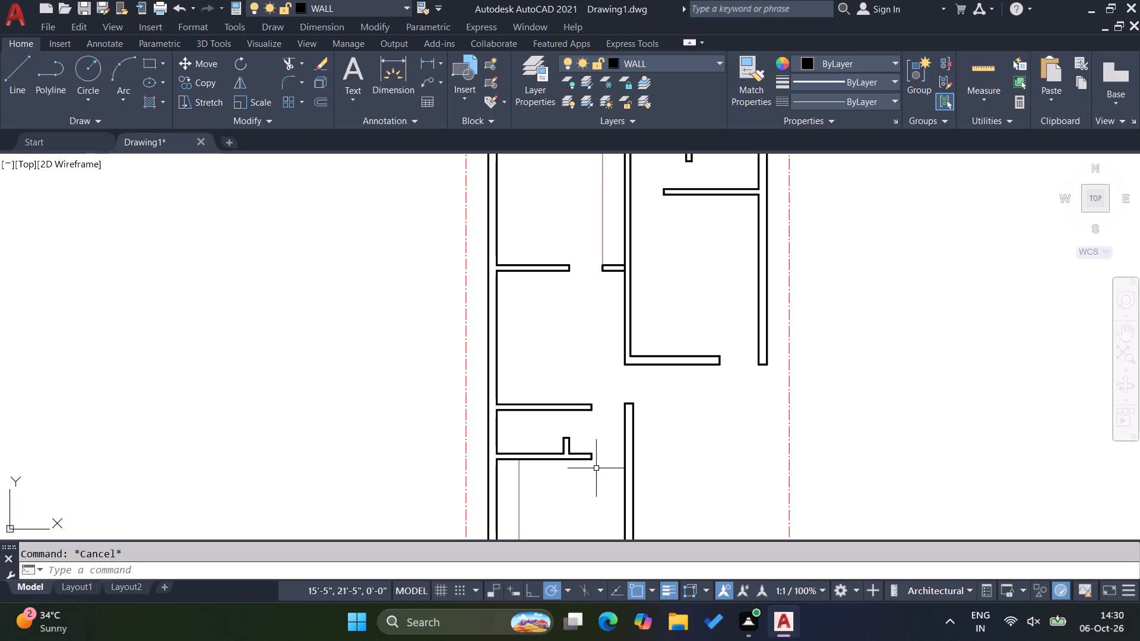
# Draw a horizontal line leftward from the corner of the long vertical partition, and a vertical line down from the short stub's end across it.
pyautogui.press('l')
pyautogui.press('Return')
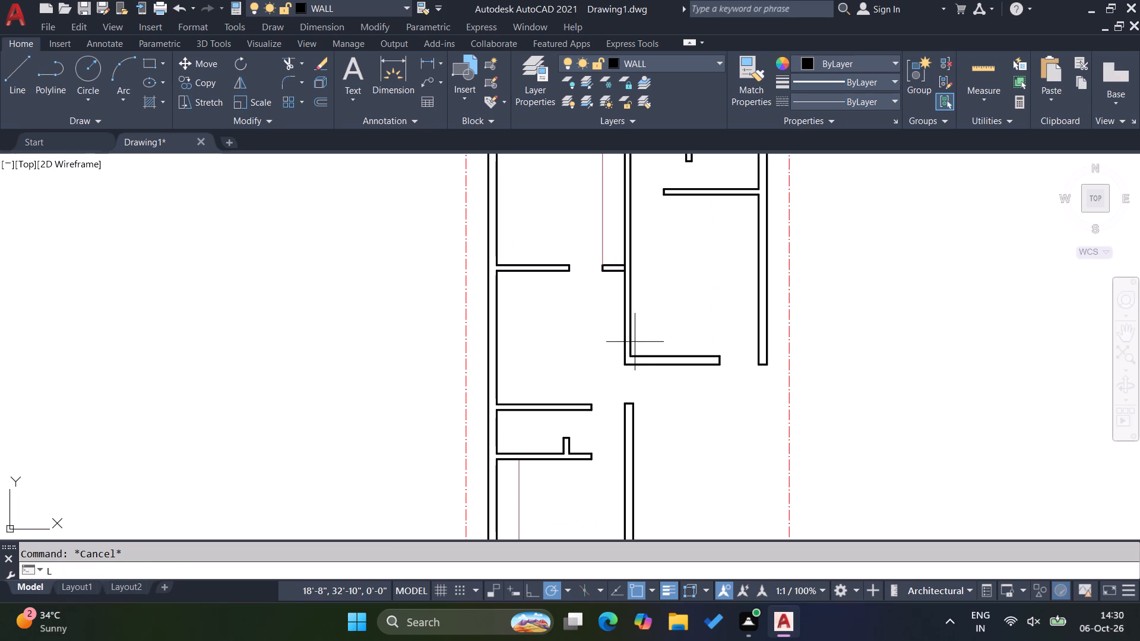
pyautogui.click(625, 368)
pyautogui.click(589, 366)
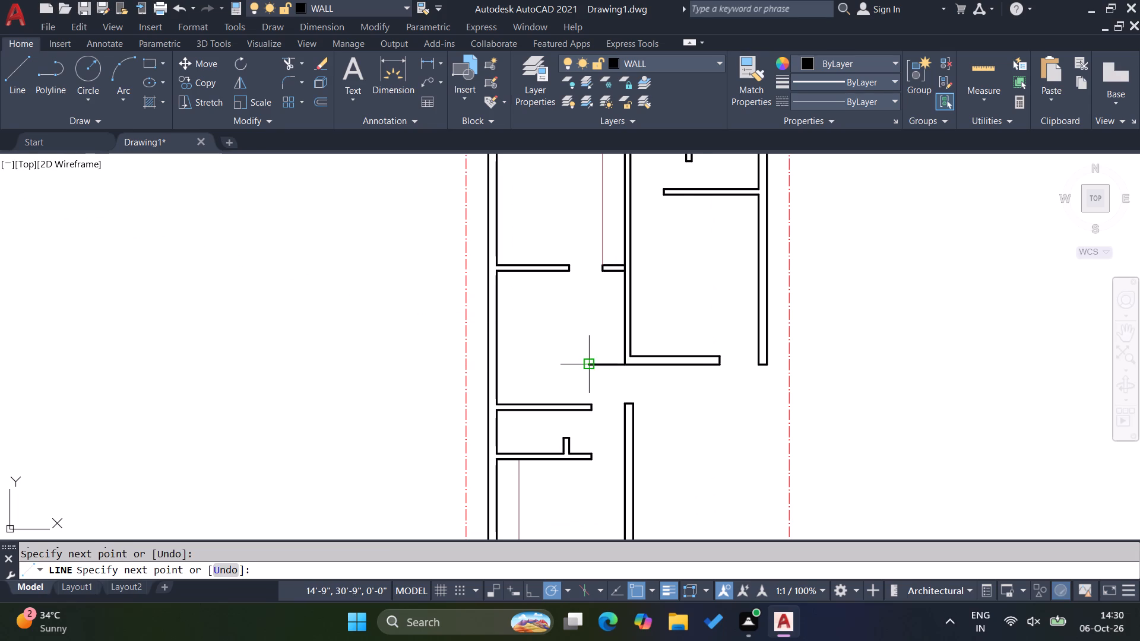
pyautogui.press('Return')
pyautogui.press('Escape')
pyautogui.press('l')
pyautogui.press('Return')
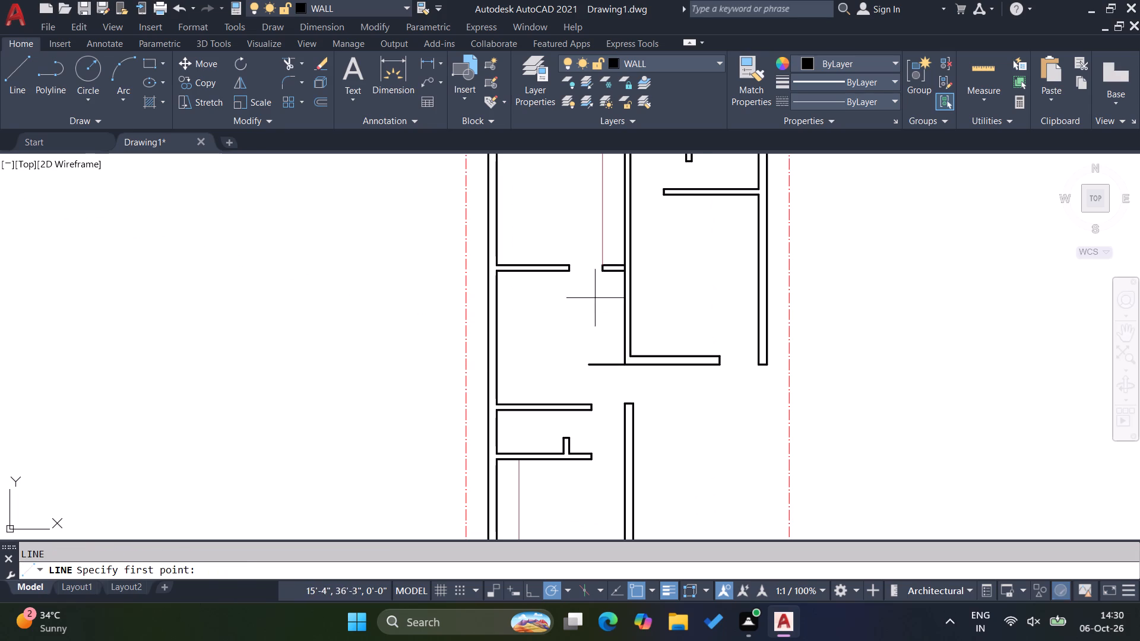
pyautogui.click(600, 277)
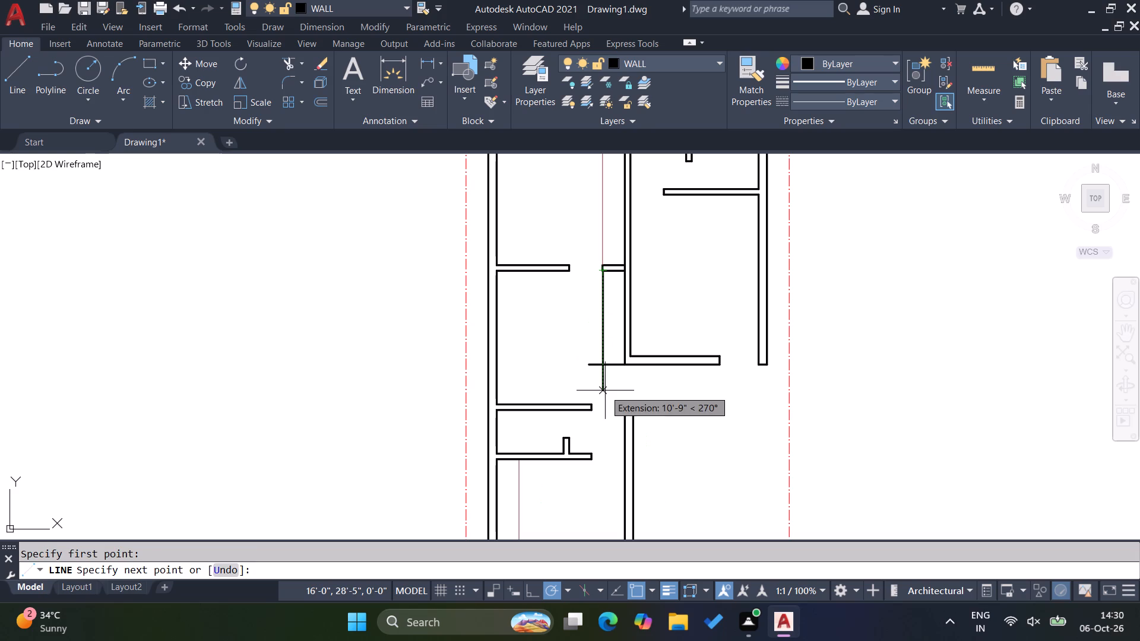
pyautogui.click(605, 391)
pyautogui.press('Escape')
pyautogui.press('Escape')
pyautogui.press('Escape')
# Trim the overhanging ends of the new horizontal and vertical lines so they meet at a corner.
pyautogui.write('TR')
pyautogui.press('Return')
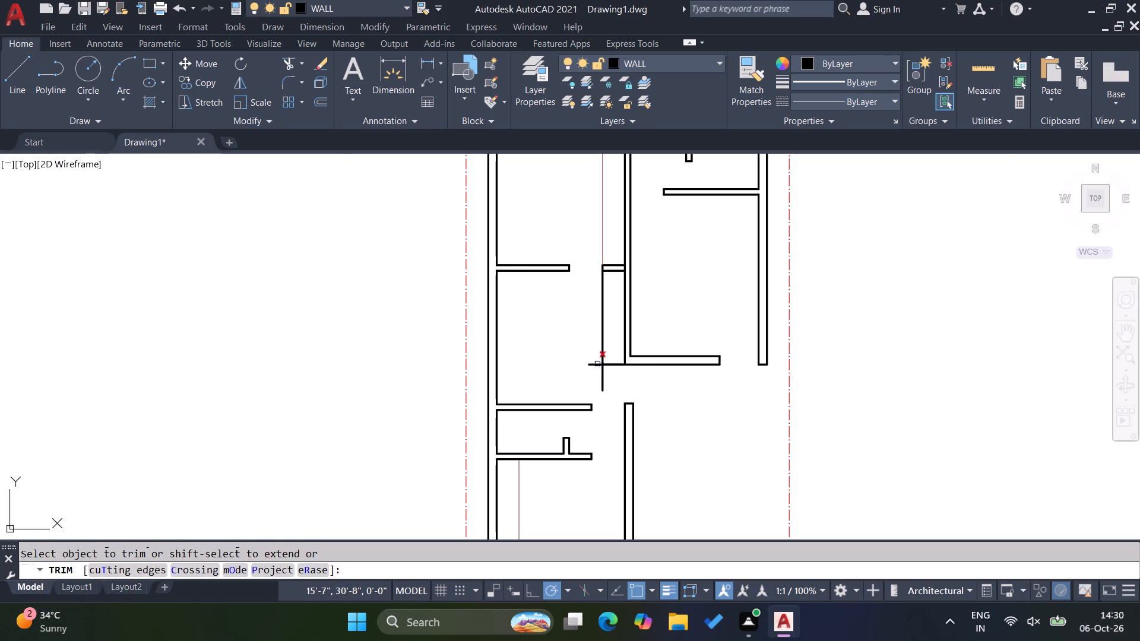
pyautogui.scroll(3, 596, 358)
pyautogui.click(593, 358)
pyautogui.click(635, 448)
pyautogui.press('Escape')
pyautogui.scroll(-3, 634, 422)
pyautogui.press('Escape')
pyautogui.press('Escape')
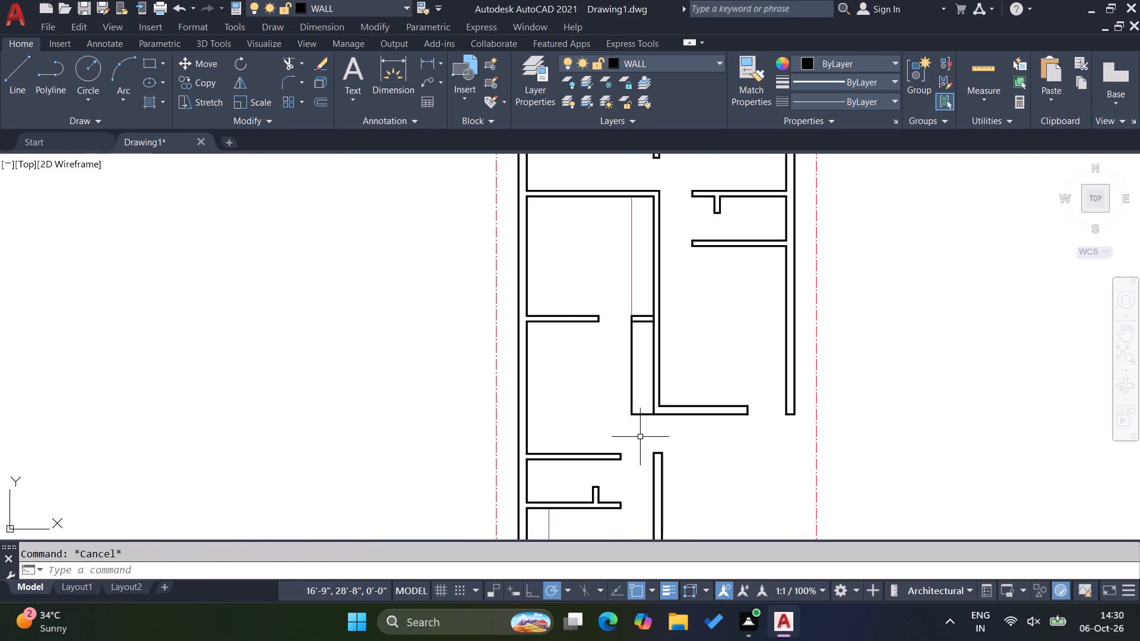
# Match the new horizontal and vertical lines to the properties of the existing furniture counter line above them.
pyautogui.press('m')
pyautogui.press('a')
pyautogui.press('Return')
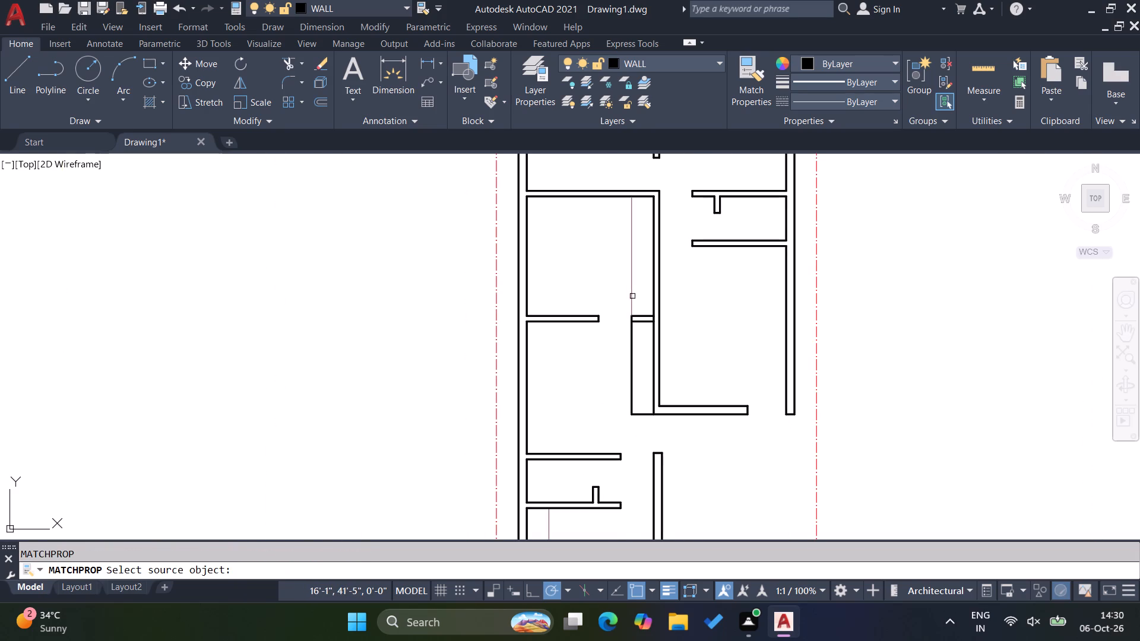
pyautogui.click(631, 296)
pyautogui.scroll(2, 643, 450)
pyautogui.moveTo(626, 396); pyautogui.dragTo(616, 386)
pyautogui.click(579, 325)
pyautogui.press('Escape')
pyautogui.press('Escape')
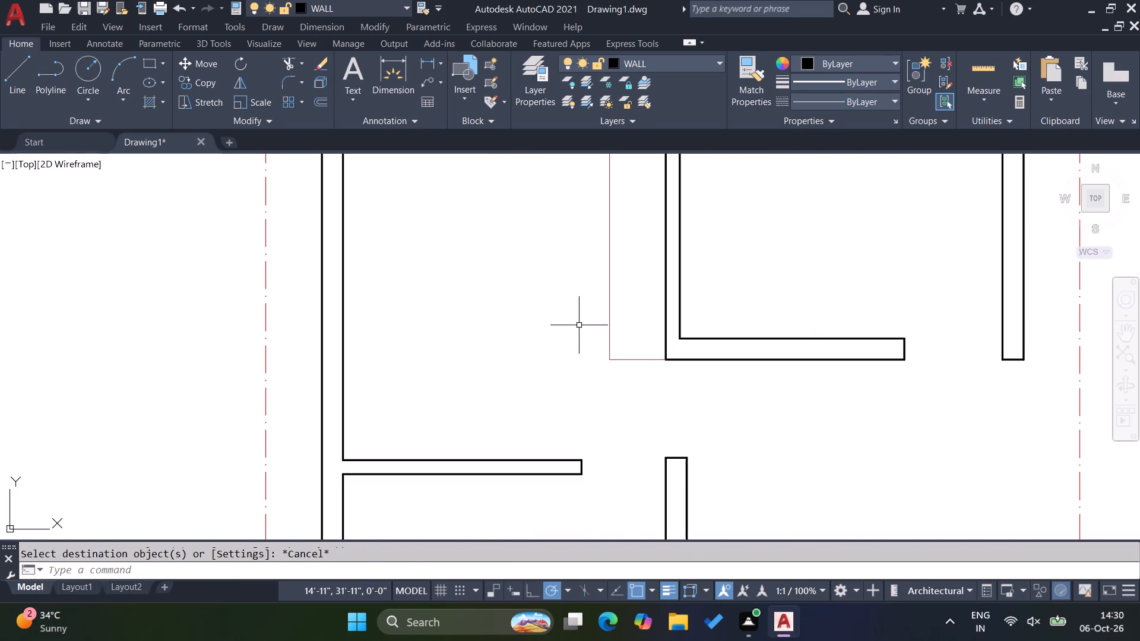
pyautogui.press('Escape')
pyautogui.scroll(-2, 711, 415)
pyautogui.press('Escape')
pyautogui.press('Escape')
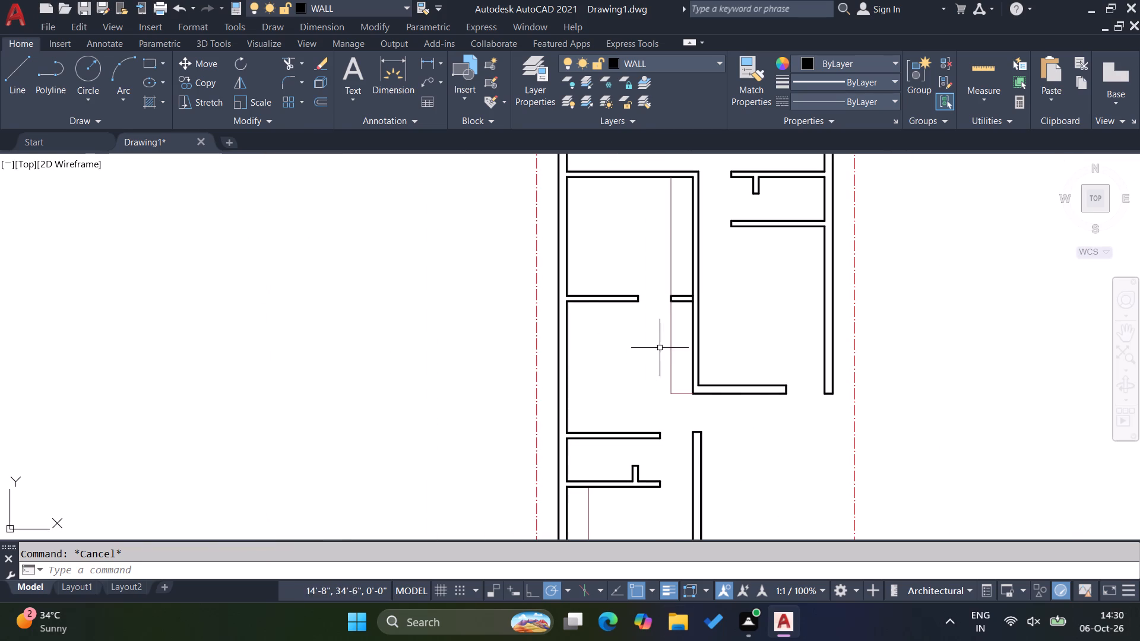
# Look over the rooms, openings and counter lines across the whole floor plan.
pyautogui.scroll(1, 671, 329)
pyautogui.scroll(-2, 826, 373)
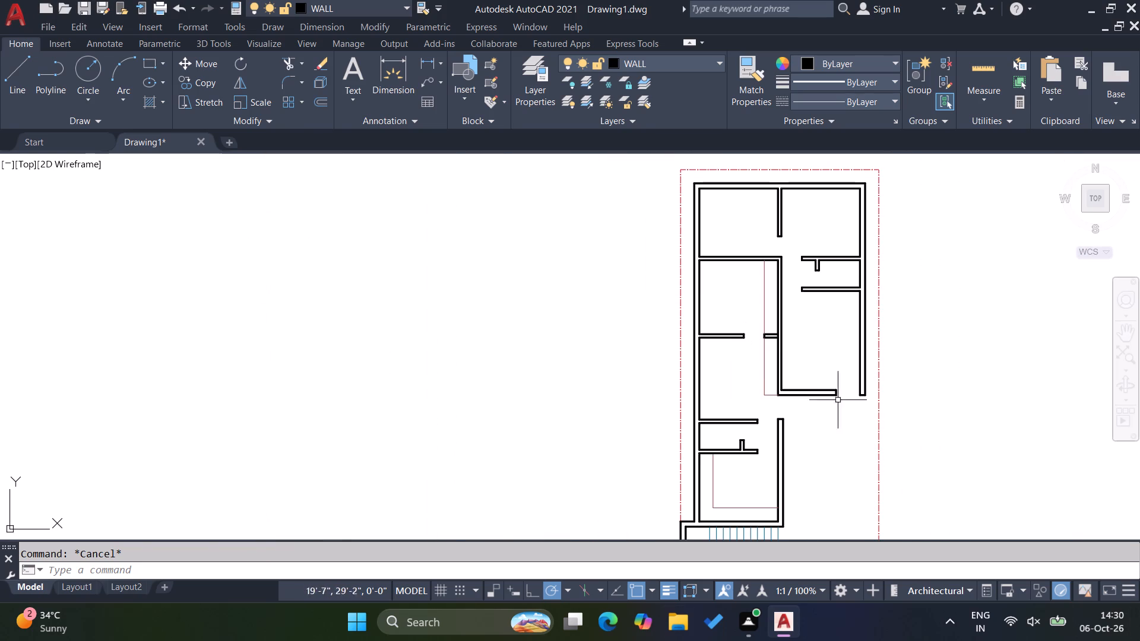
pyautogui.scroll(1, 826, 380)
pyautogui.scroll(-1, 639, 307)
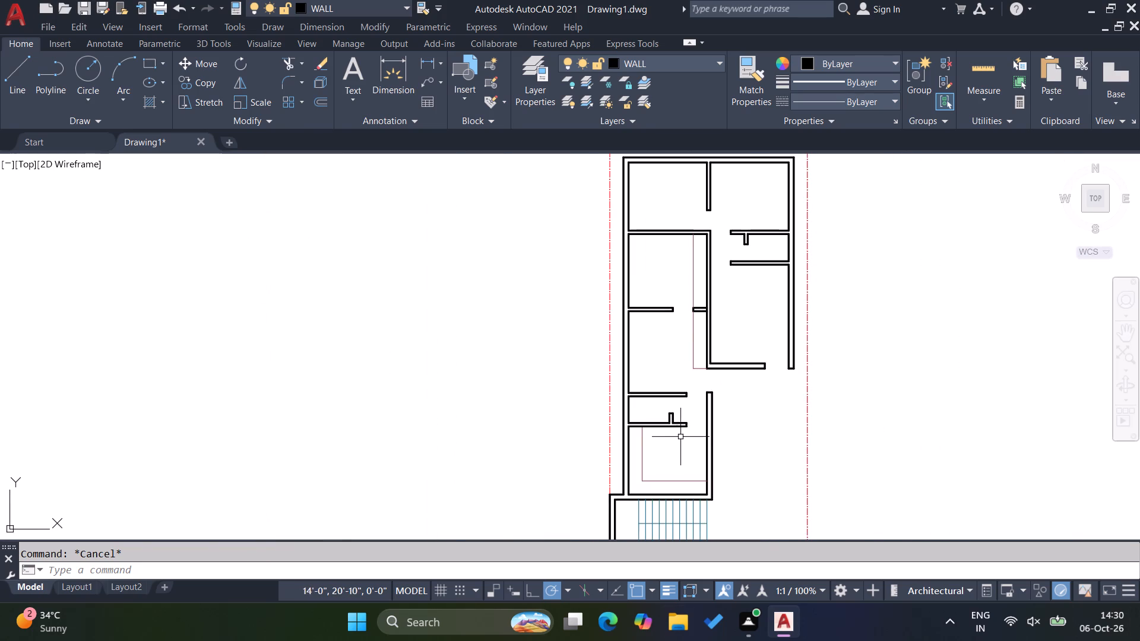
pyautogui.scroll(1, 680, 437)
pyautogui.press('Escape')
pyautogui.press('Escape')
pyautogui.scroll(-2, 665, 420)
pyautogui.scroll(1, 674, 301)
pyautogui.press('Escape')
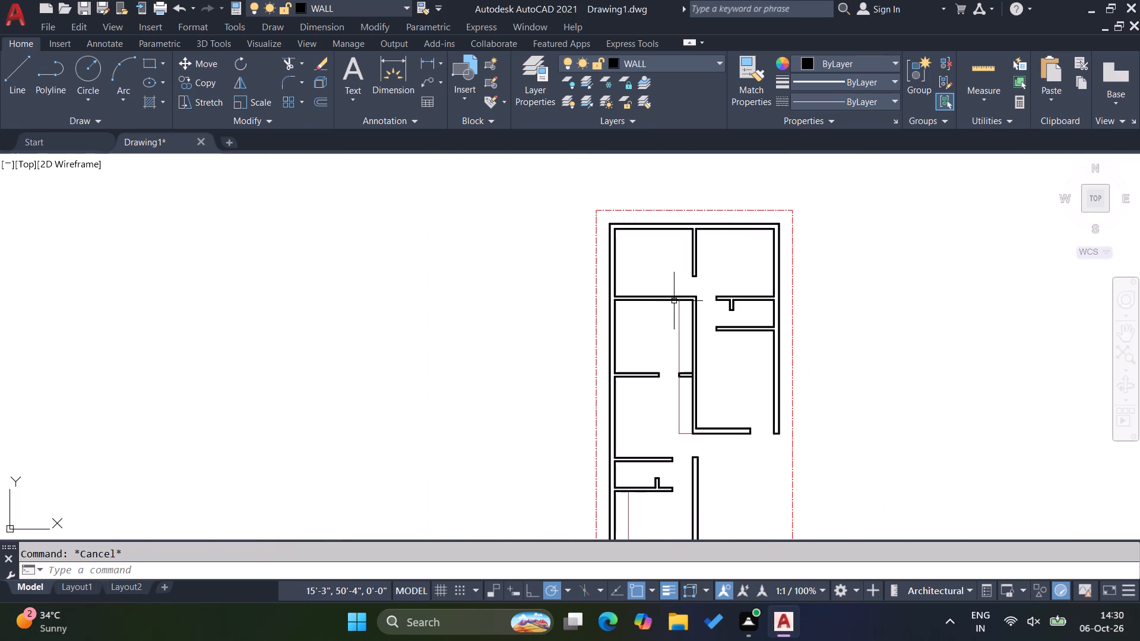
pyautogui.press('Escape')
pyautogui.scroll(2, 745, 212)
pyautogui.scroll(-1, 618, 284)
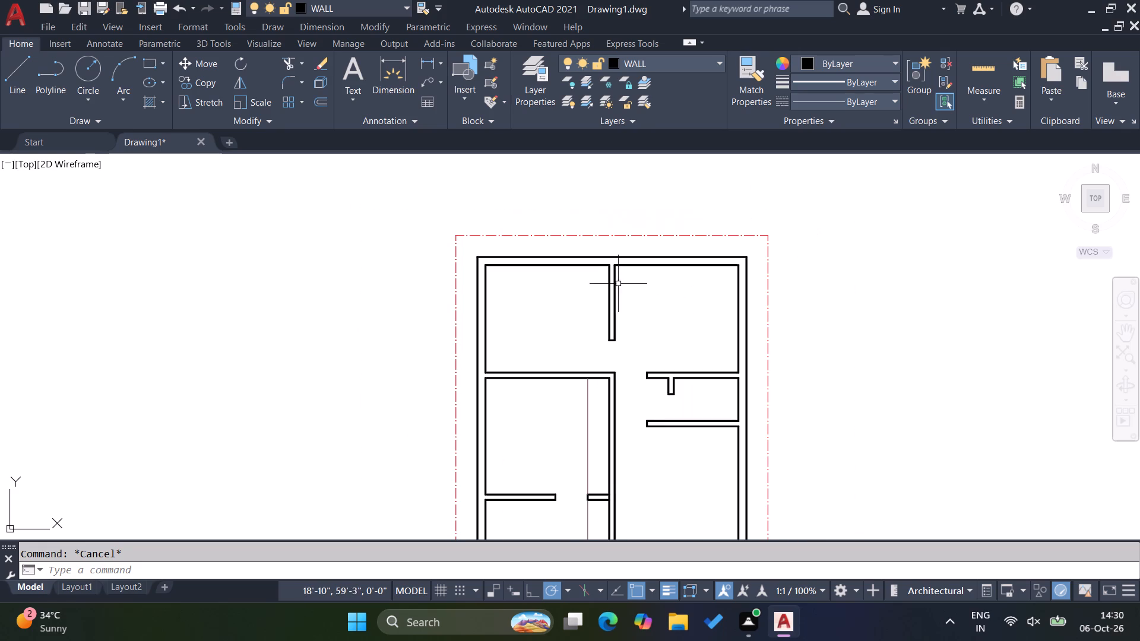
# Offset the top and right inner wall lines of the upper-right room inward by 2'.
pyautogui.press('o')
pyautogui.press('Return')
pyautogui.write("2'")
pyautogui.press('Return')
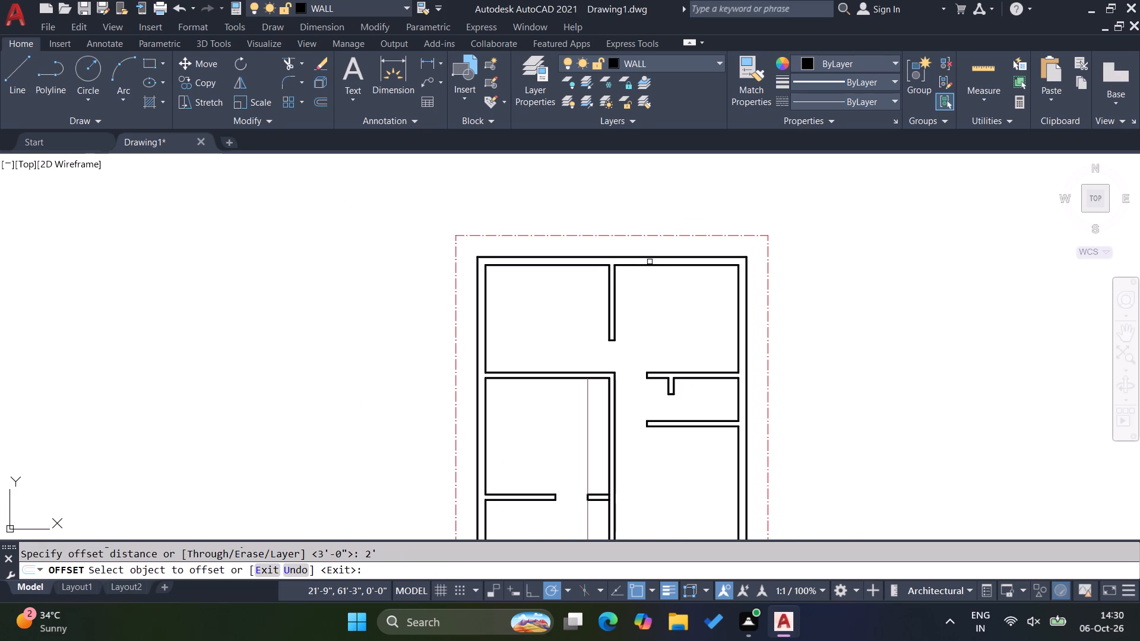
pyautogui.click(651, 264)
pyautogui.click(654, 305)
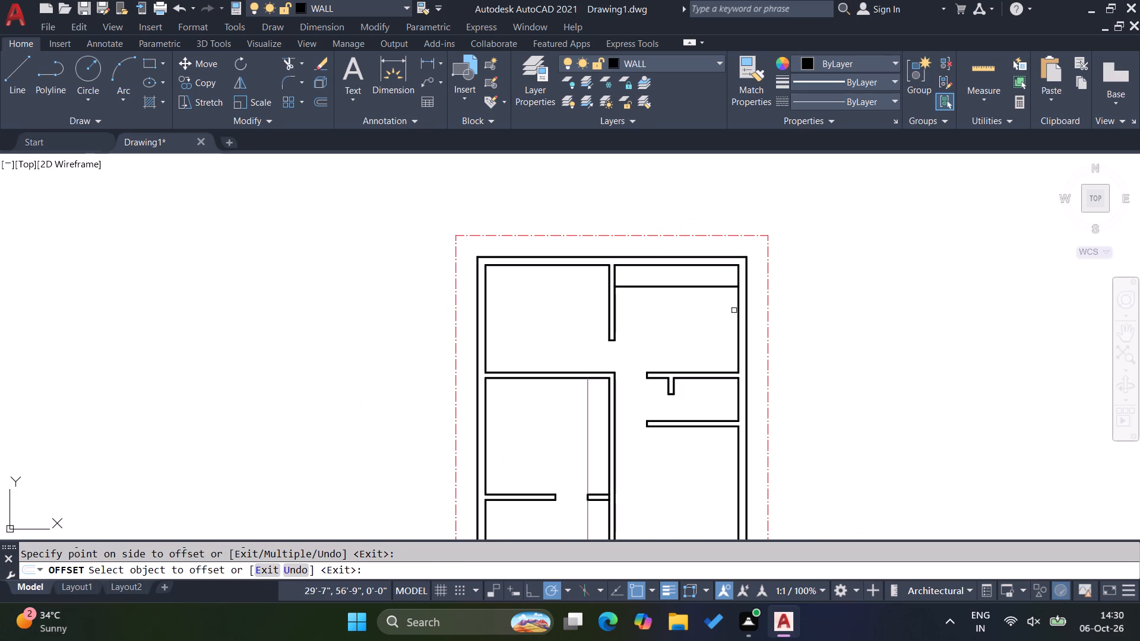
pyautogui.click(733, 310)
pyautogui.click(736, 310)
pyautogui.click(696, 301)
pyautogui.press('Escape')
pyautogui.press('Escape')
# Trim the overlapping ends of the two offset lines in the upper-right room to form an L-shaped counter.
pyautogui.write('TR')
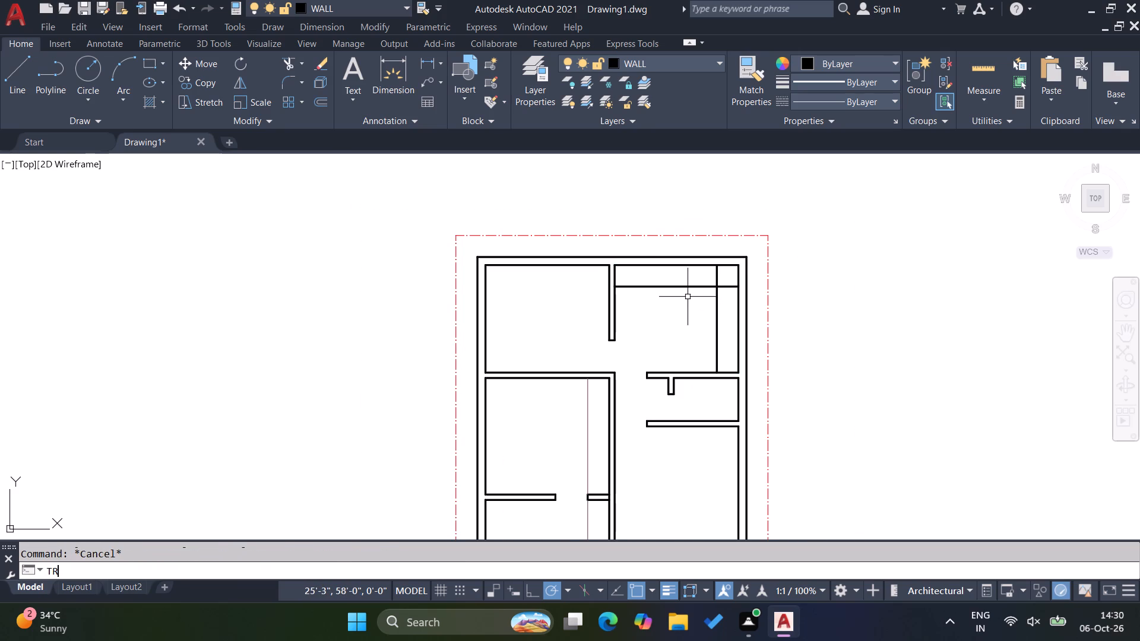
pyautogui.press('Return')
pyautogui.scroll(2, 702, 280)
pyautogui.click(727, 281)
pyautogui.click(753, 287)
pyautogui.click(749, 295)
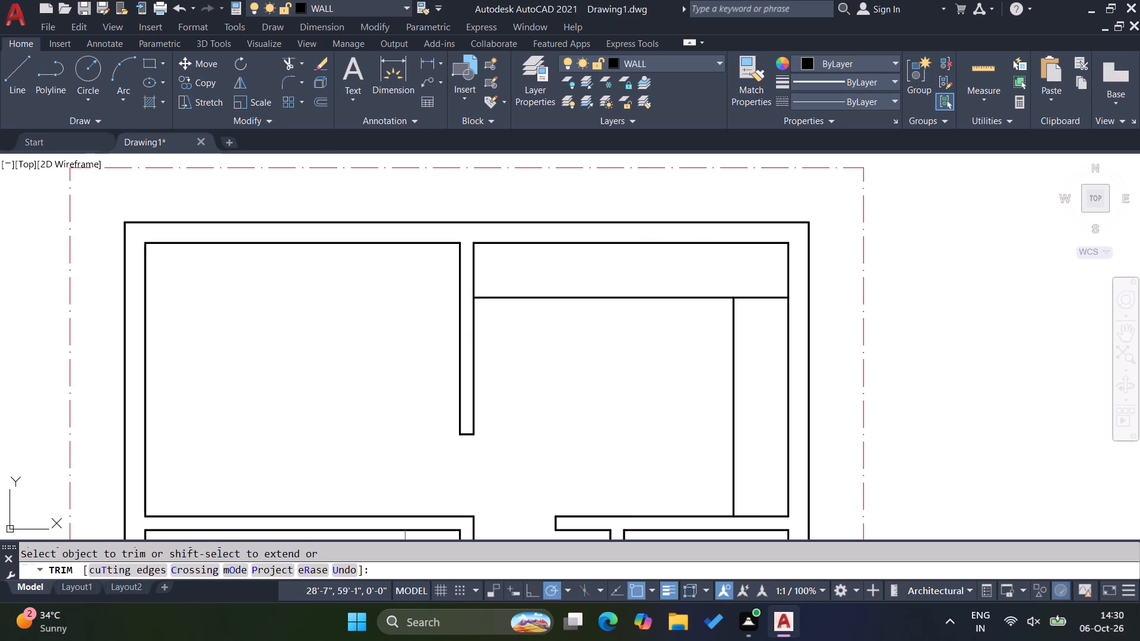
pyautogui.click(750, 325)
pyautogui.press('Escape')
pyautogui.press('Escape')
# Match the L-shaped lines in the upper-right room to the properties of the existing furniture counter line.
pyautogui.press('m')
pyautogui.press('a')
pyautogui.press('Return')
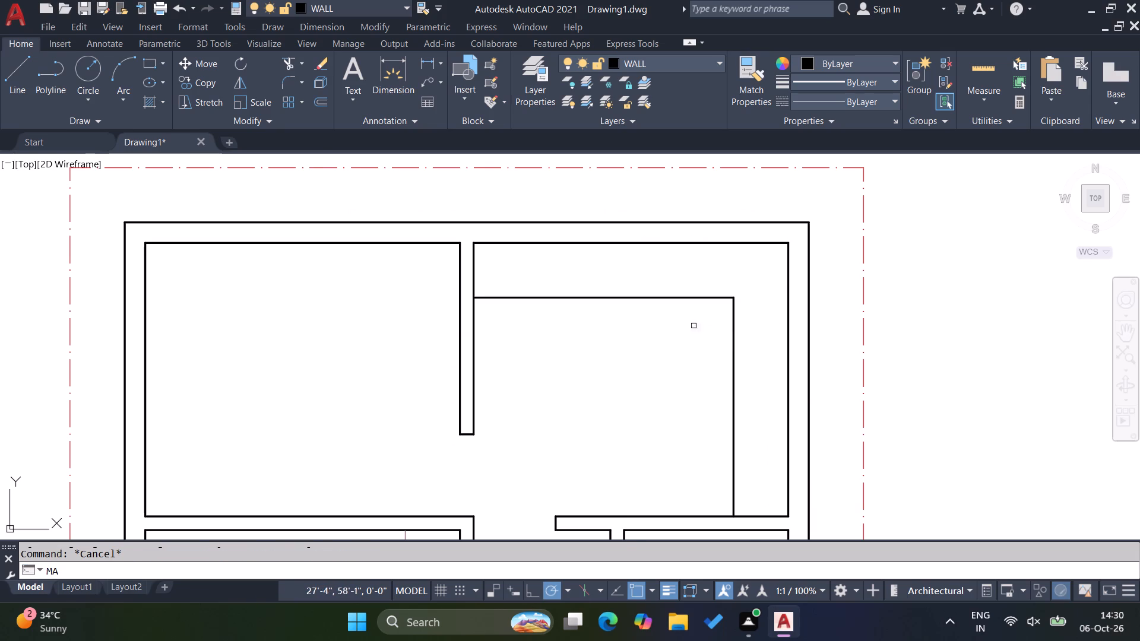
pyautogui.scroll(-3, 686, 318)
pyautogui.click(616, 417)
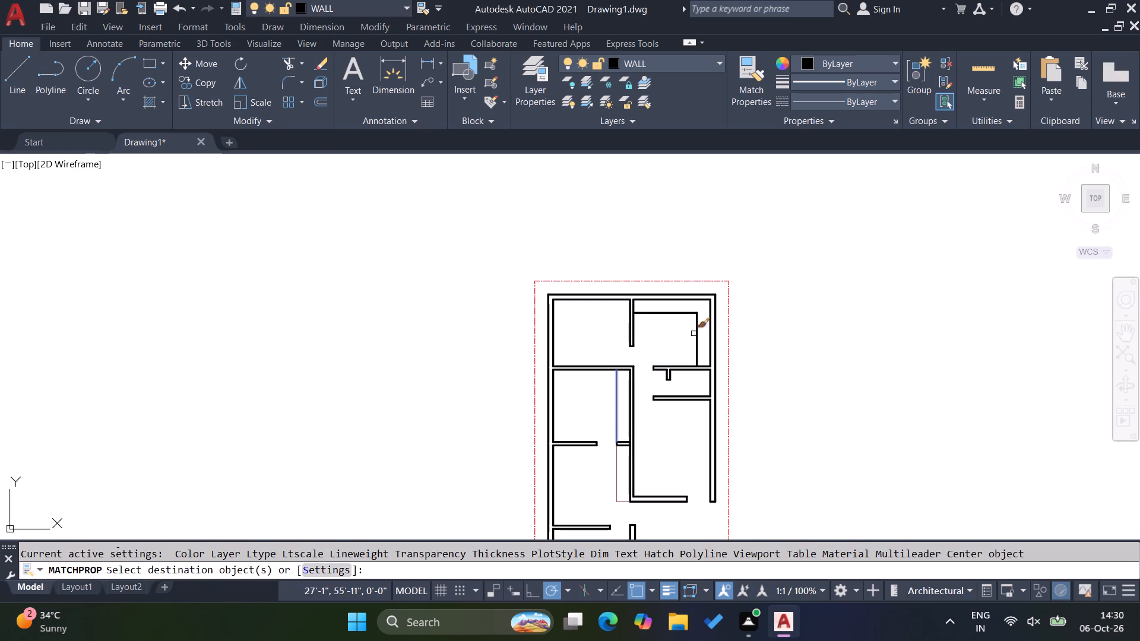
pyautogui.click(702, 335)
pyautogui.click(657, 305)
pyautogui.press('Escape')
pyautogui.press('Escape')
pyautogui.press('Escape')
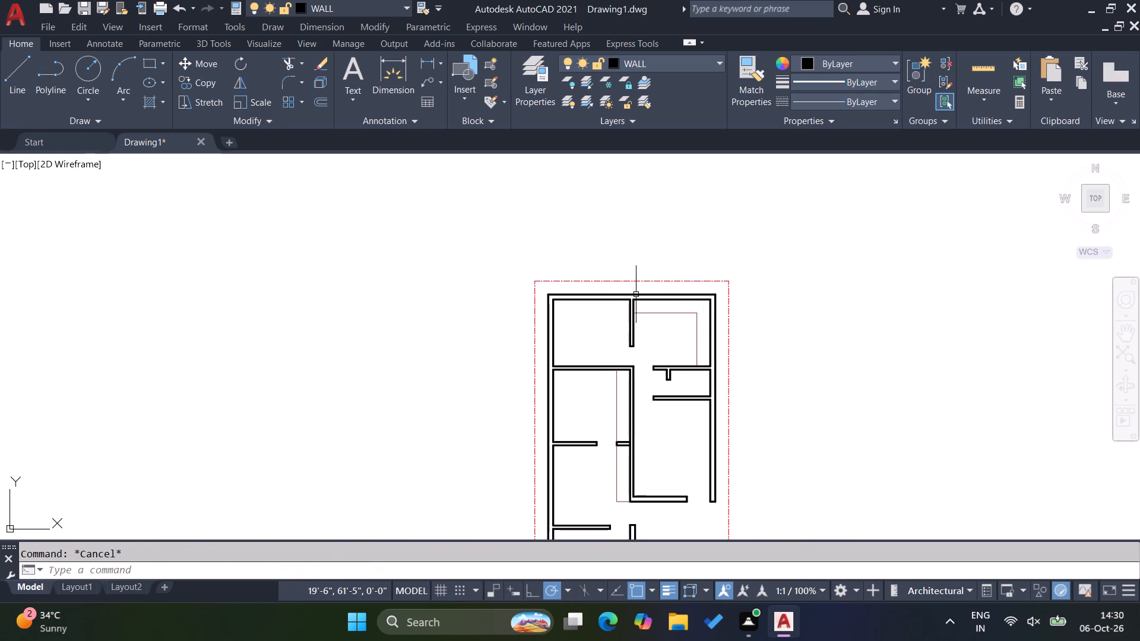
pyautogui.press('Escape')
# Open the recent drawing NEW FLOOR PLAN.dwg.
pyautogui.scroll(2, 575, 292)
pyautogui.scroll(-1, 692, 334)
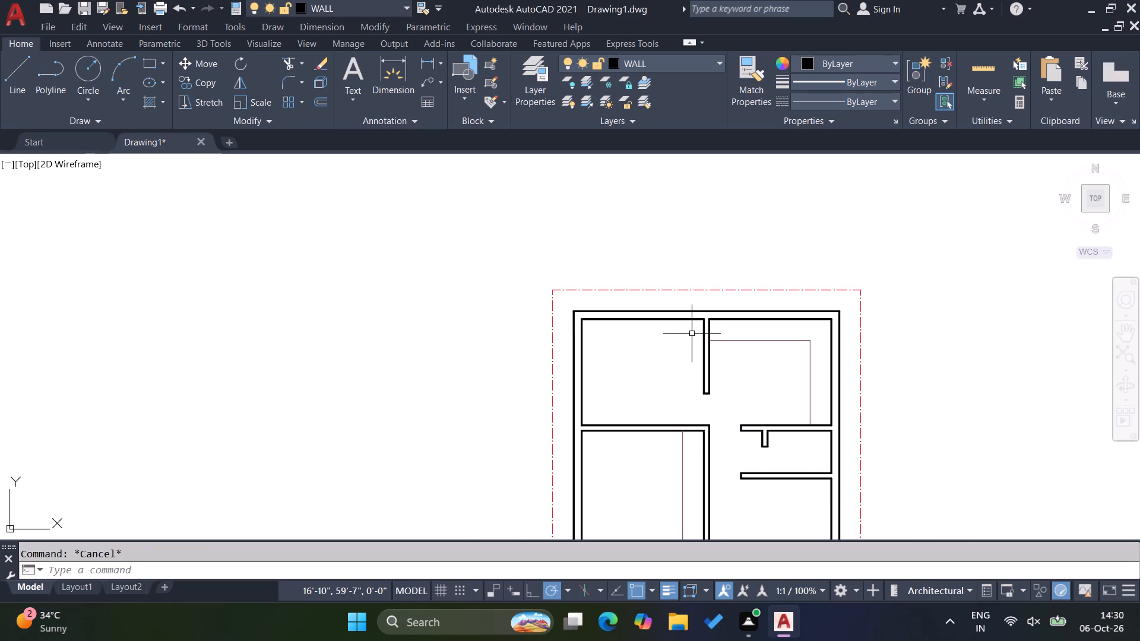
pyautogui.scroll(2, 641, 302)
pyautogui.press('Escape')
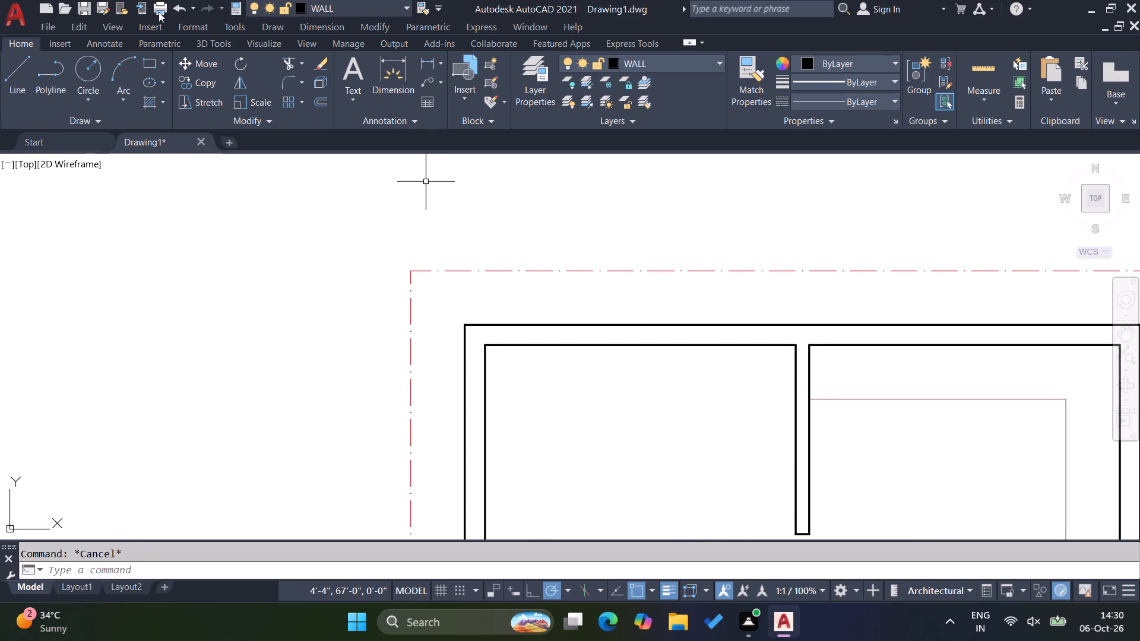
pyautogui.click(16, 9)
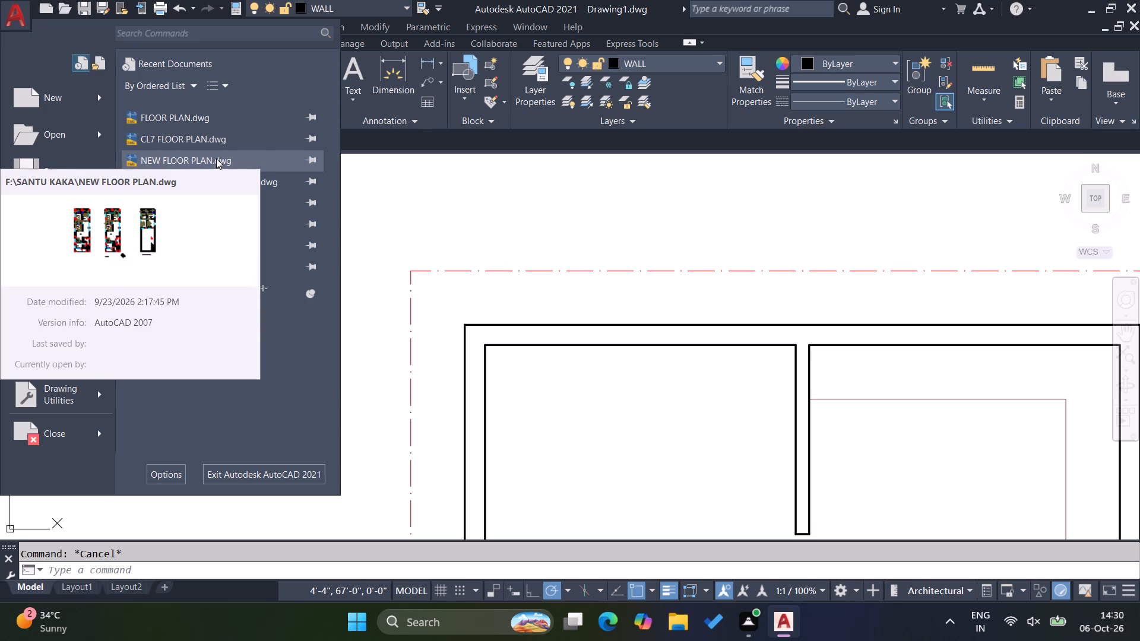
pyautogui.click(216, 158)
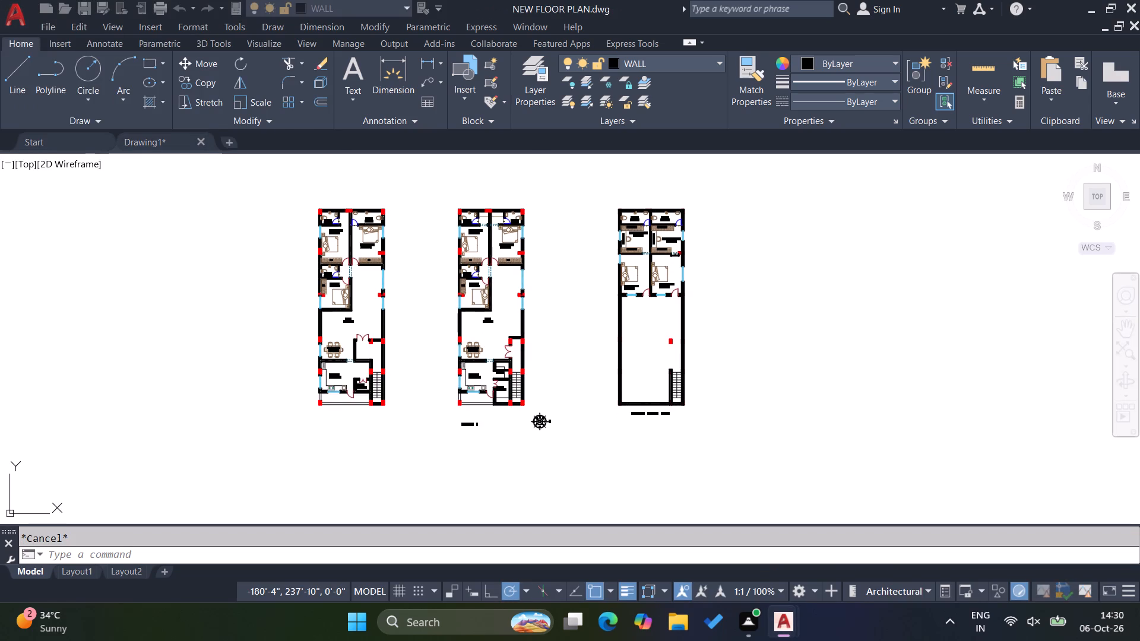
# In the OPTION 2 plan, select M.BEDROOM 1's door, bed with side tables and window, plus the fixtures in its attached toilet.
pyautogui.scroll(3, 499, 268)
pyautogui.scroll(-2, 696, 303)
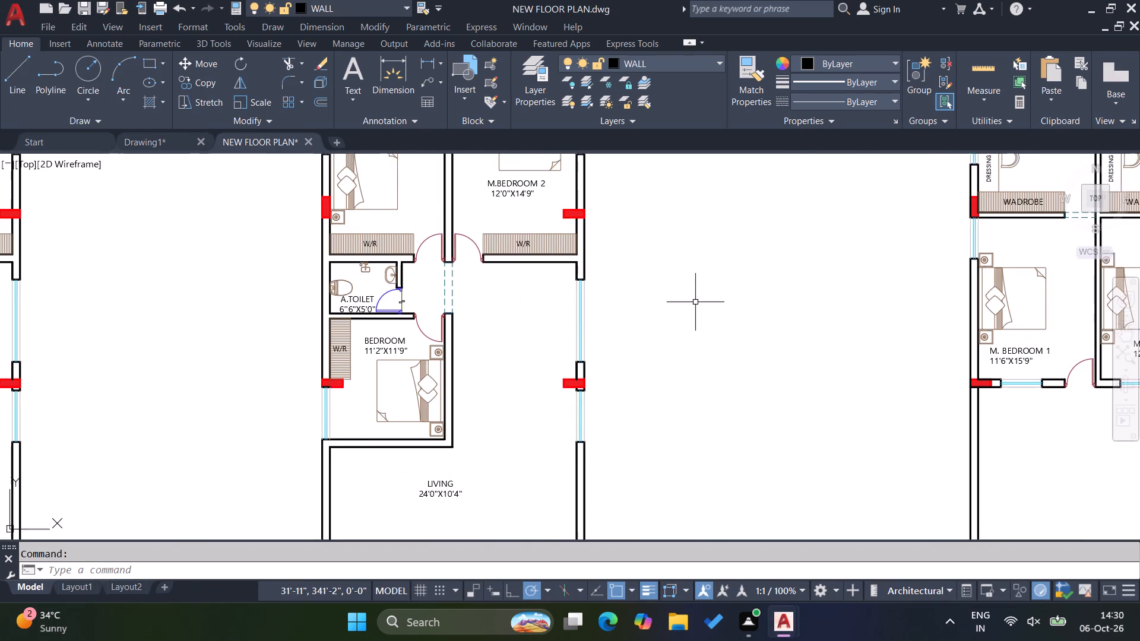
pyautogui.scroll(-1, 696, 303)
pyautogui.scroll(3, 580, 259)
pyautogui.moveTo(622, 347); pyautogui.dragTo(618, 340)
pyautogui.click(603, 316)
pyautogui.click(581, 284)
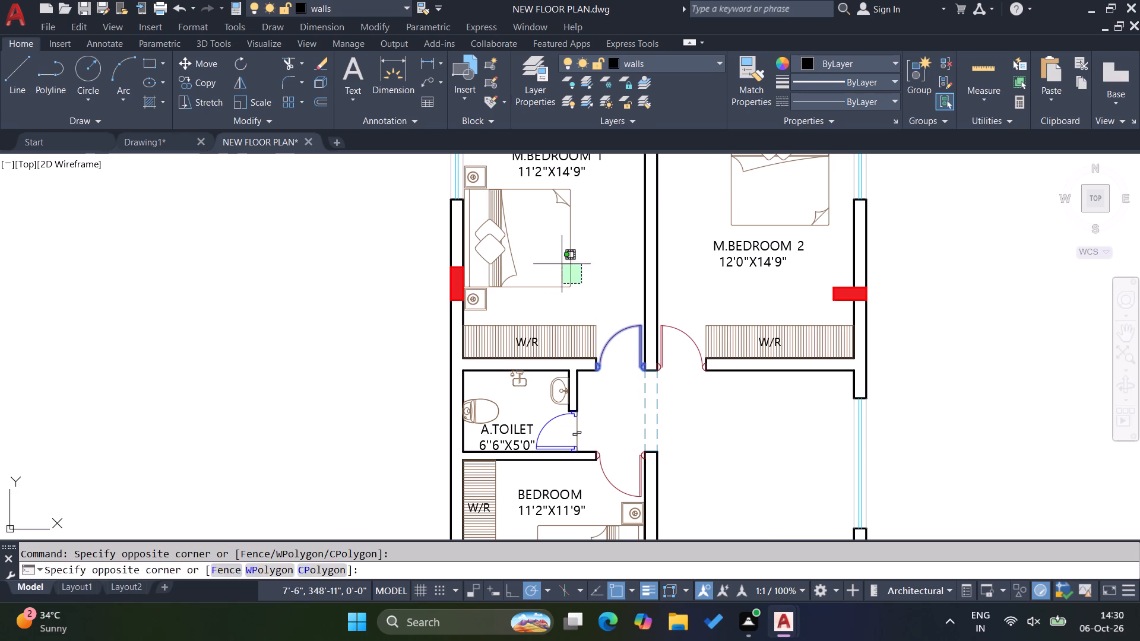
pyautogui.click(555, 257)
pyautogui.scroll(-1, 623, 347)
pyautogui.scroll(2, 525, 220)
pyautogui.click(525, 224)
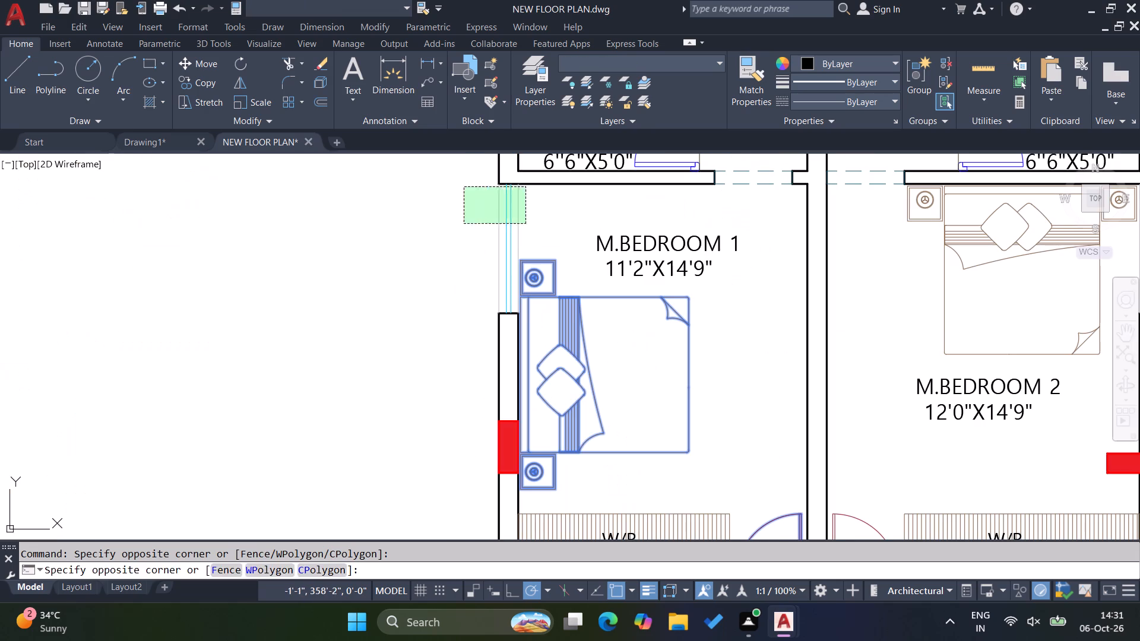
pyautogui.click(464, 187)
pyautogui.scroll(-3, 563, 258)
pyautogui.scroll(3, 567, 221)
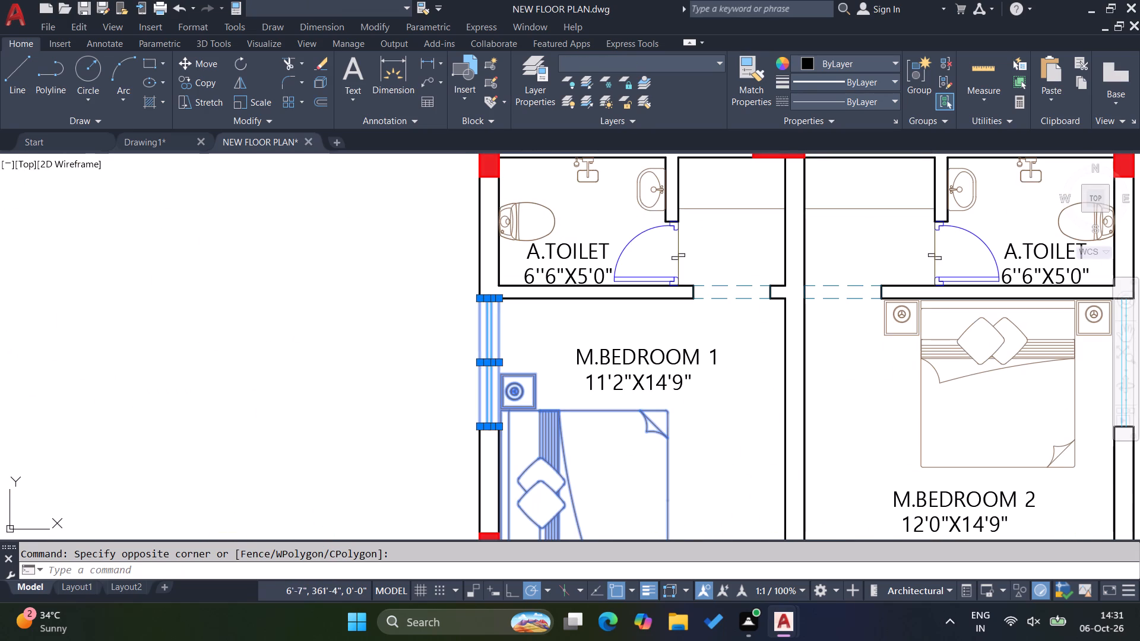
pyautogui.click(643, 220)
pyautogui.click(537, 173)
pyautogui.scroll(-2, 487, 250)
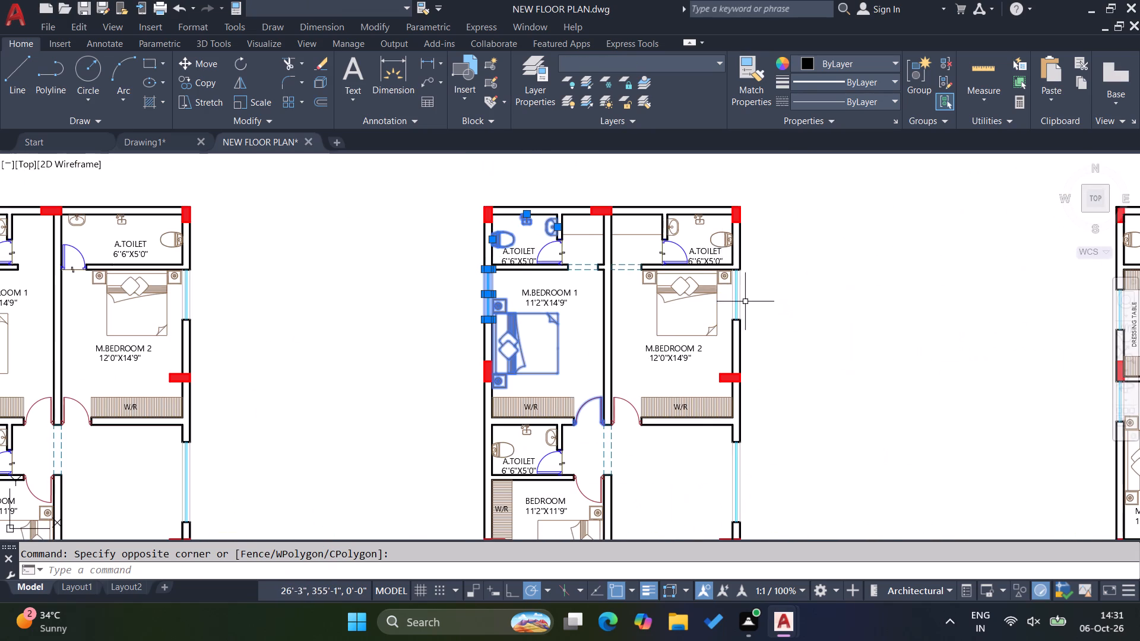
# Add the kitchen's sink, stove and fridge and the dining table with its label to the selection in the OPTION 2 plan.
pyautogui.scroll(2, 745, 302)
pyautogui.scroll(-3, 628, 219)
pyautogui.scroll(-2, 692, 246)
pyautogui.scroll(-1, 797, 264)
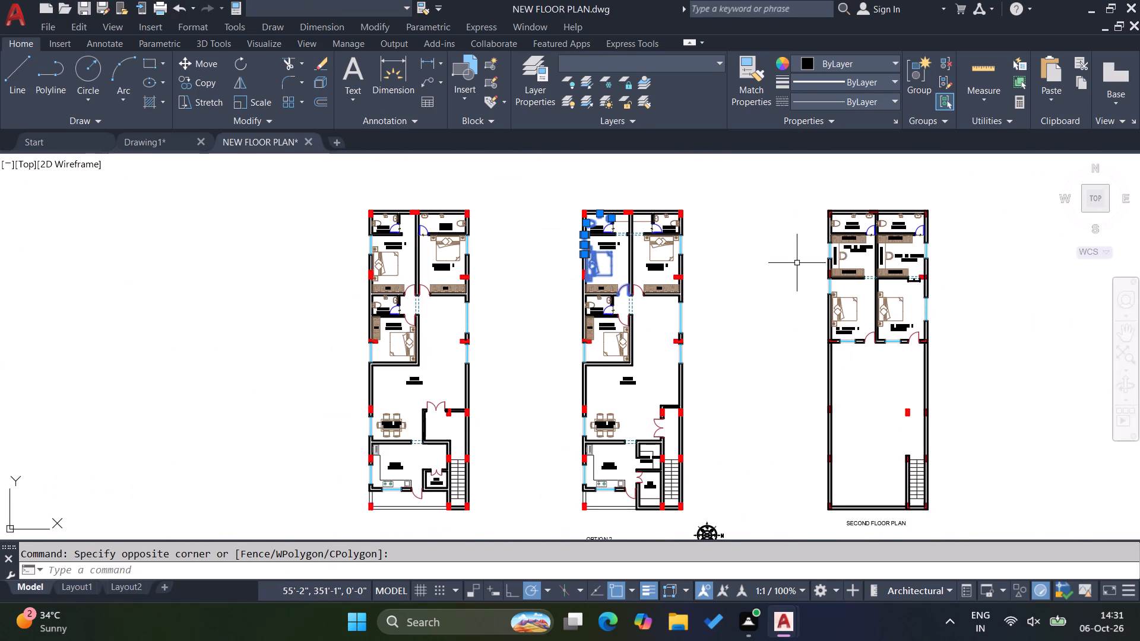
pyautogui.scroll(-1, 797, 264)
pyautogui.scroll(4, 736, 339)
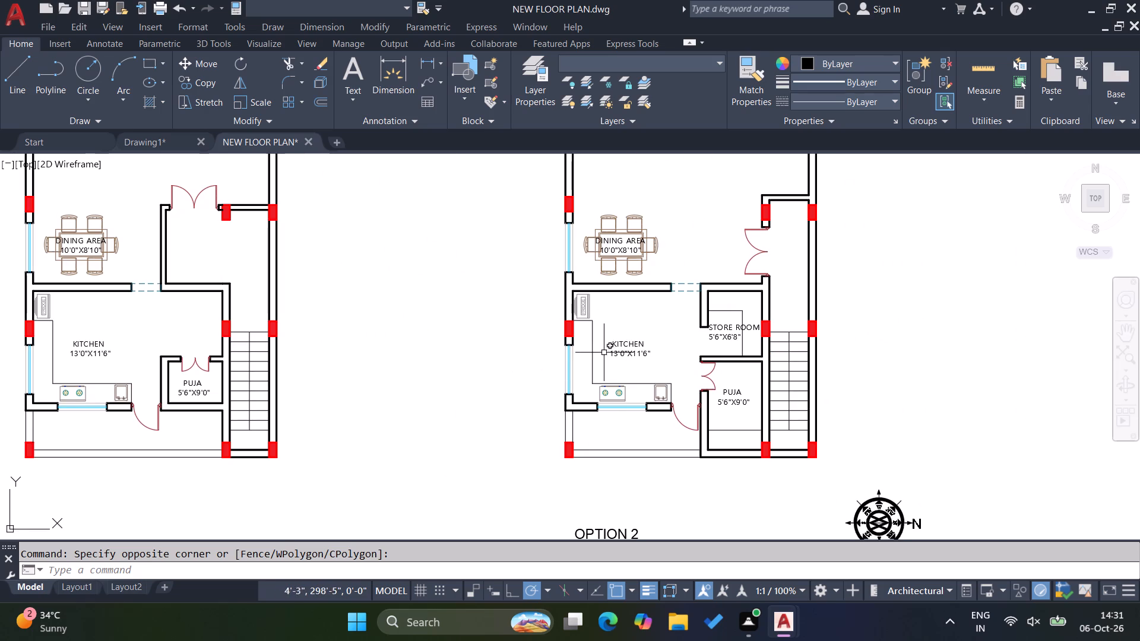
pyautogui.scroll(2, 618, 383)
pyautogui.click(712, 405)
pyautogui.click(618, 398)
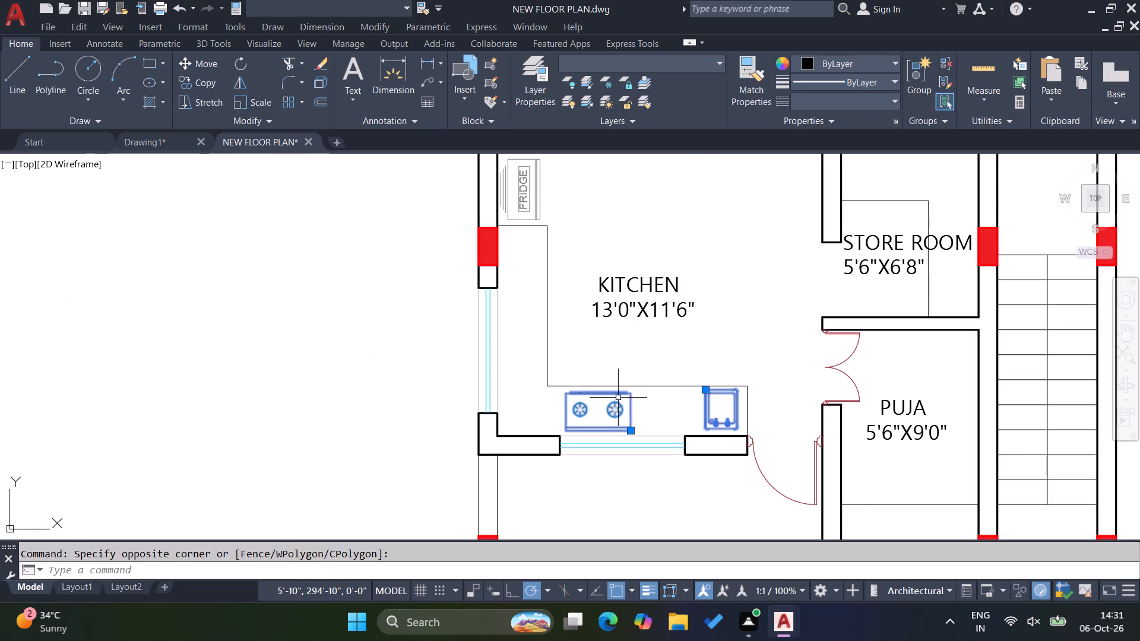
pyautogui.scroll(-2, 618, 368)
pyautogui.scroll(2, 584, 282)
pyautogui.click(615, 330)
pyautogui.click(567, 303)
pyautogui.scroll(-2, 607, 332)
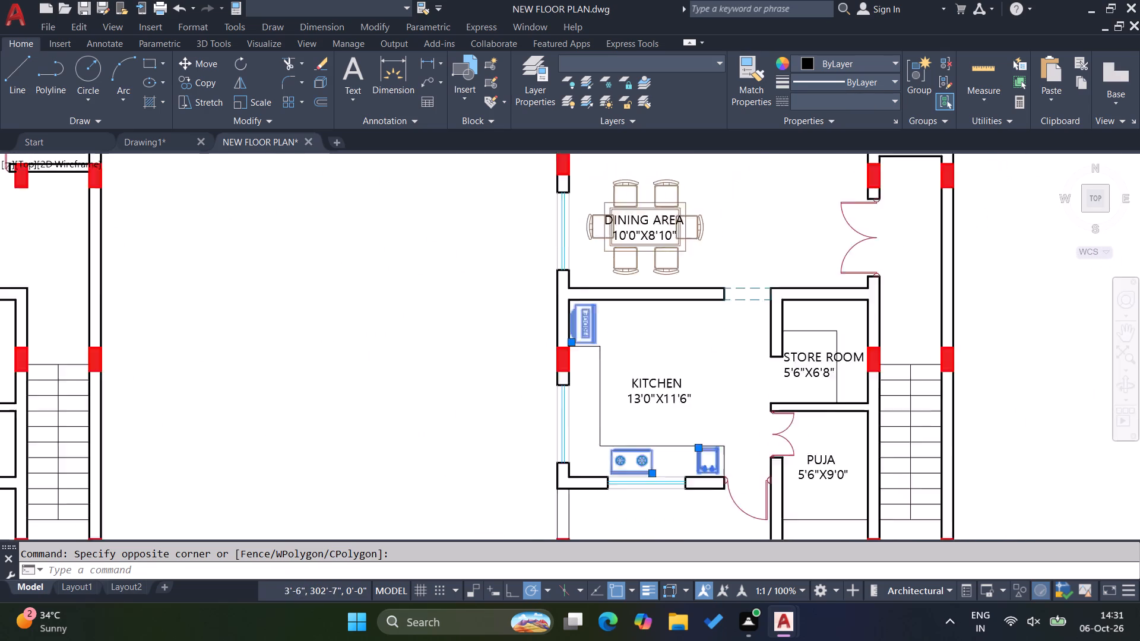
pyautogui.click(676, 281)
pyautogui.click(616, 228)
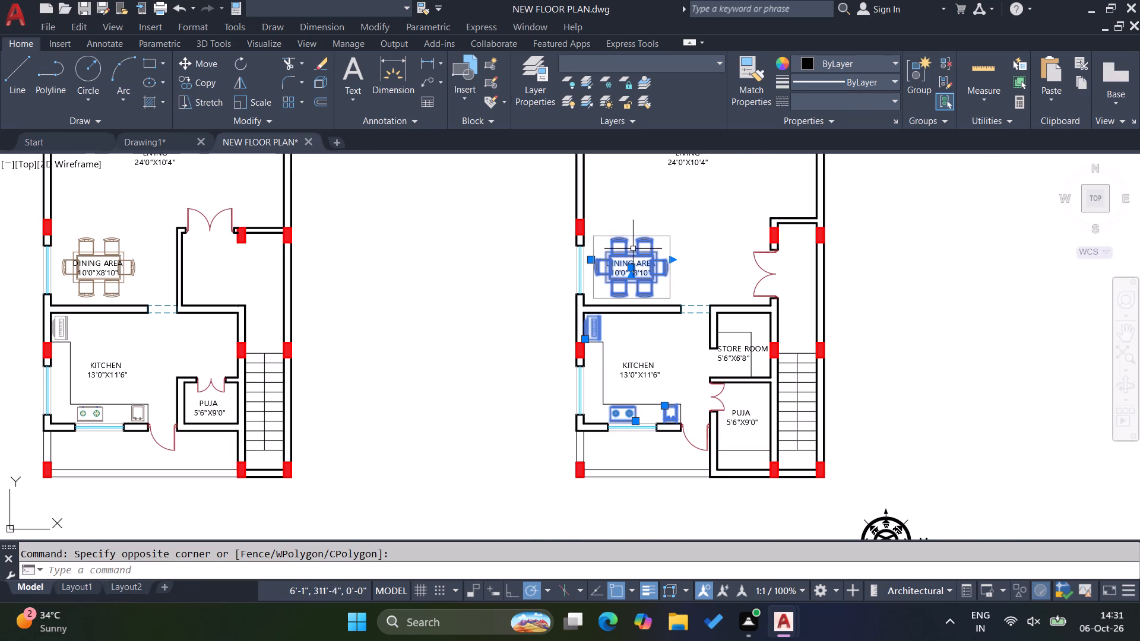
# Add the STORE ROOM, KITCHEN, PUJA, LIVING, M.BEDROOM 2 and A.TOILET room labels of OPTION 2 to the selection.
pyautogui.click(727, 366)
pyautogui.click(718, 354)
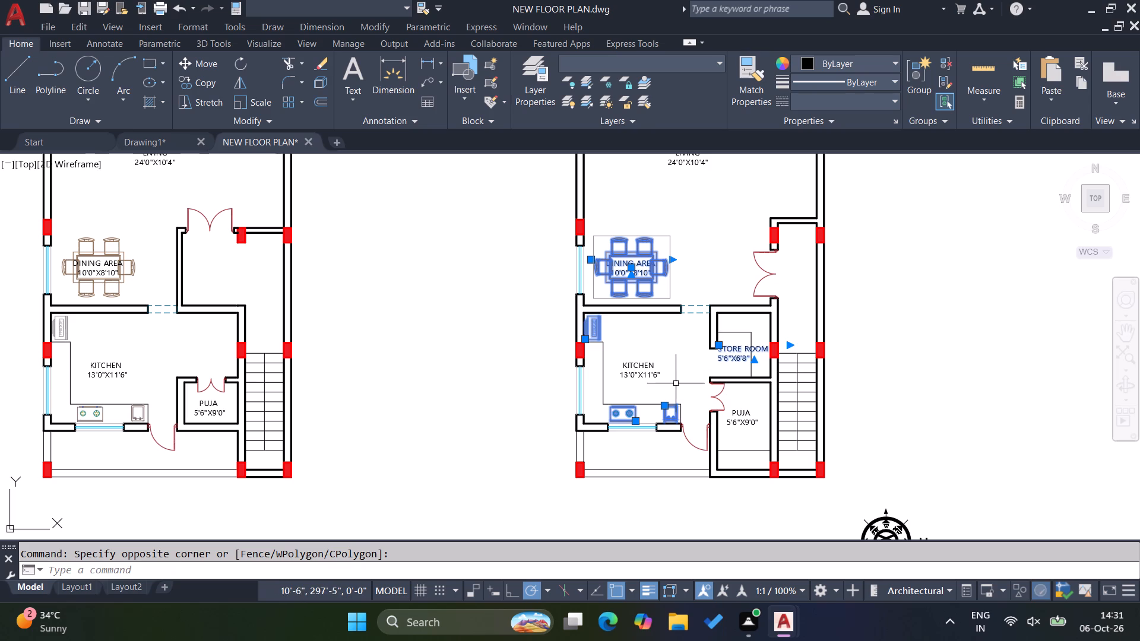
pyautogui.click(665, 376)
pyautogui.click(639, 354)
pyautogui.click(736, 421)
pyautogui.scroll(-2, 685, 284)
pyautogui.scroll(3, 686, 242)
pyautogui.click(688, 230)
pyautogui.scroll(-4, 644, 375)
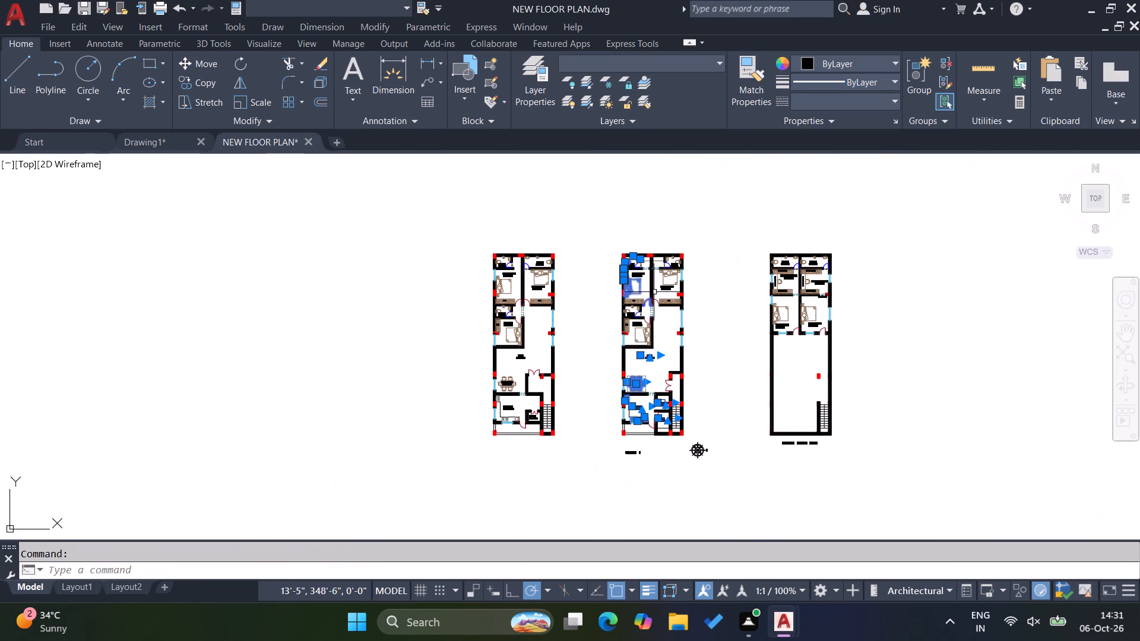
pyautogui.scroll(3, 662, 276)
pyautogui.click(667, 293)
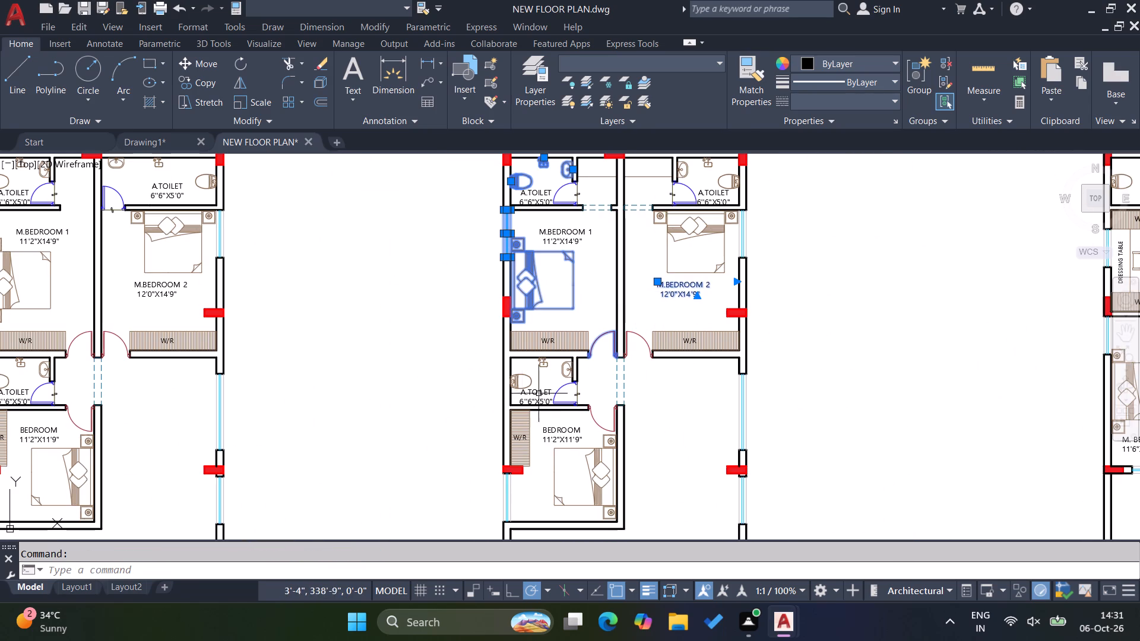
pyautogui.click(543, 392)
# Copy the selected furniture, fixtures and labels and paste them into Drawing1 in the empty space east of the plan.
pyautogui.hotkey('ctrl', 'c')
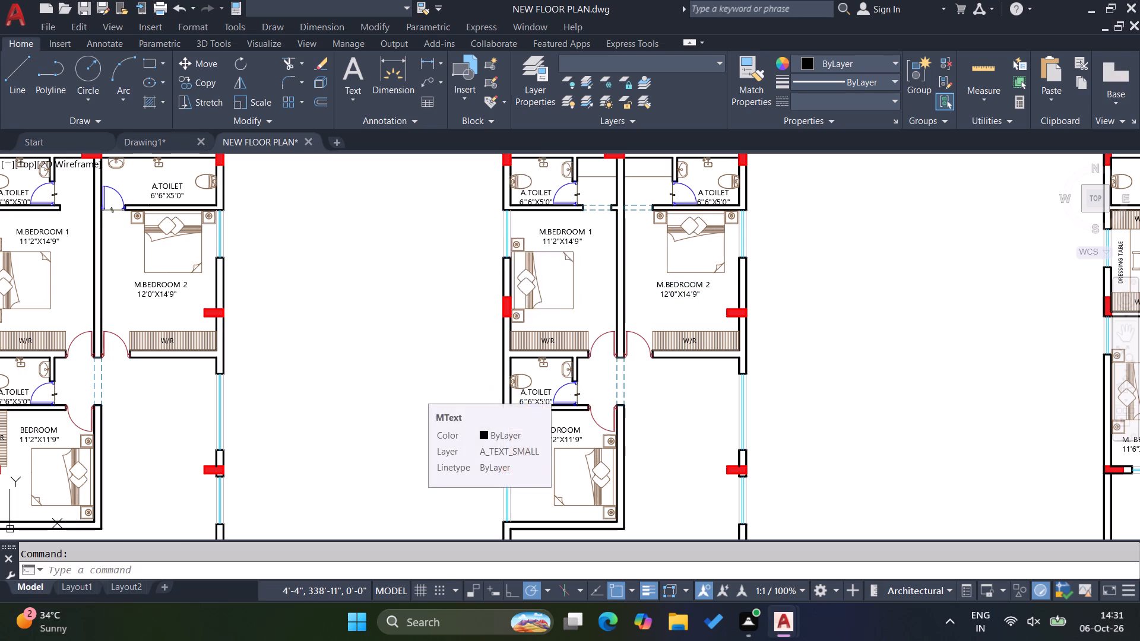
pyautogui.click(147, 146)
pyautogui.scroll(-3, 560, 308)
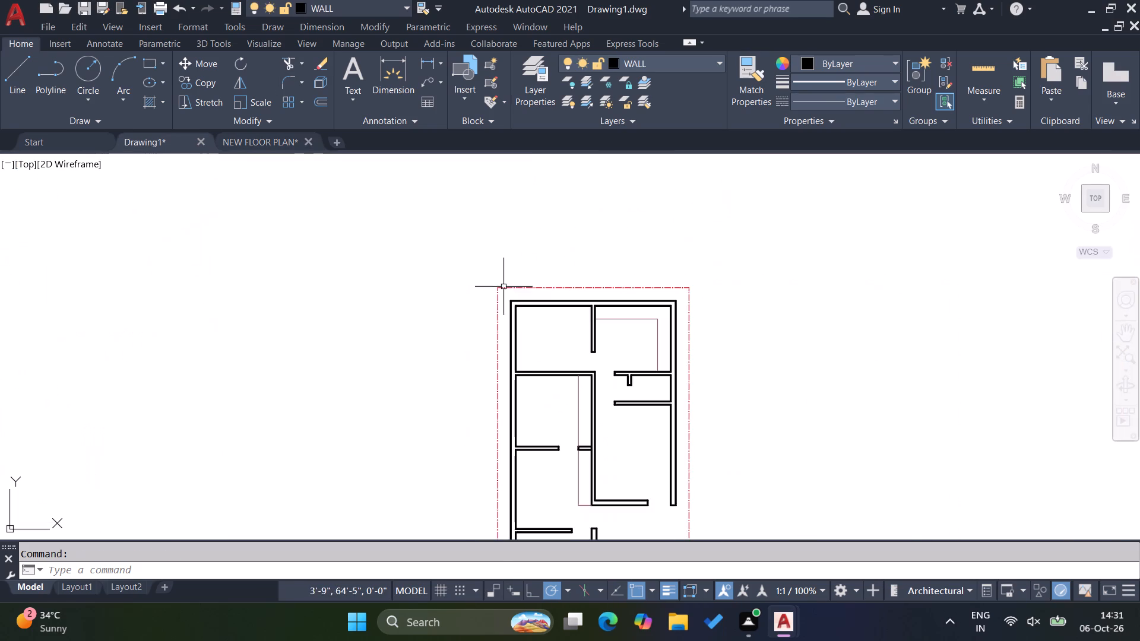
pyautogui.scroll(-3, 505, 288)
pyautogui.hotkey('ctrl', 'v')
pyautogui.scroll(2, 587, 377)
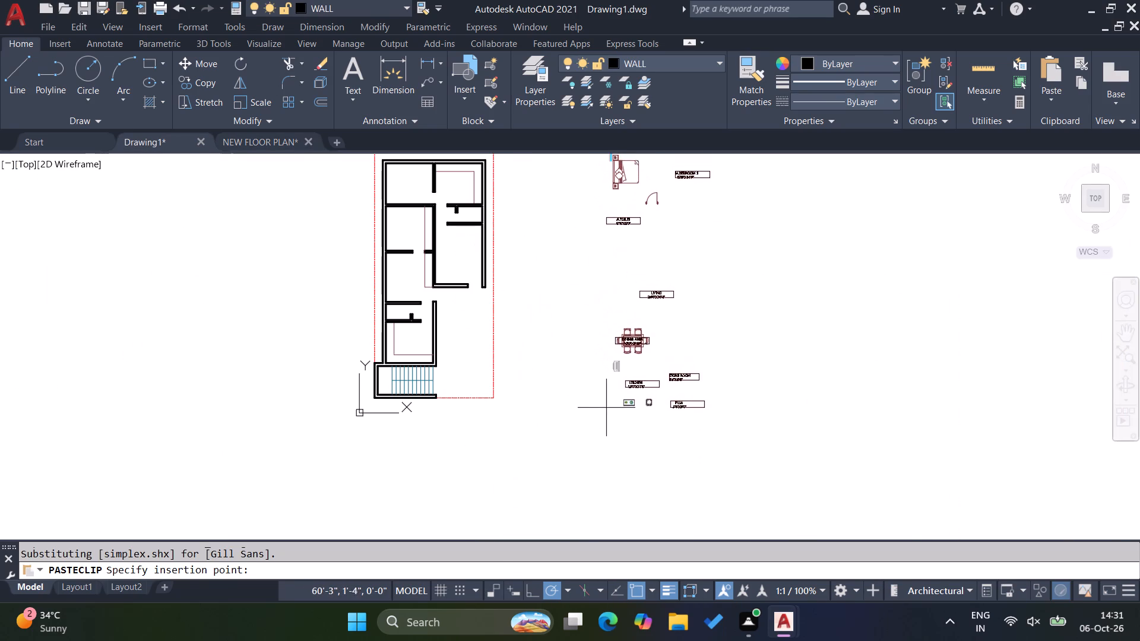
pyautogui.click(610, 400)
pyautogui.press('Escape')
pyautogui.press('Escape')
# Move the pasted stove and sink onto the lower leg of the counter in the room above the staircase.
pyautogui.scroll(2, 638, 367)
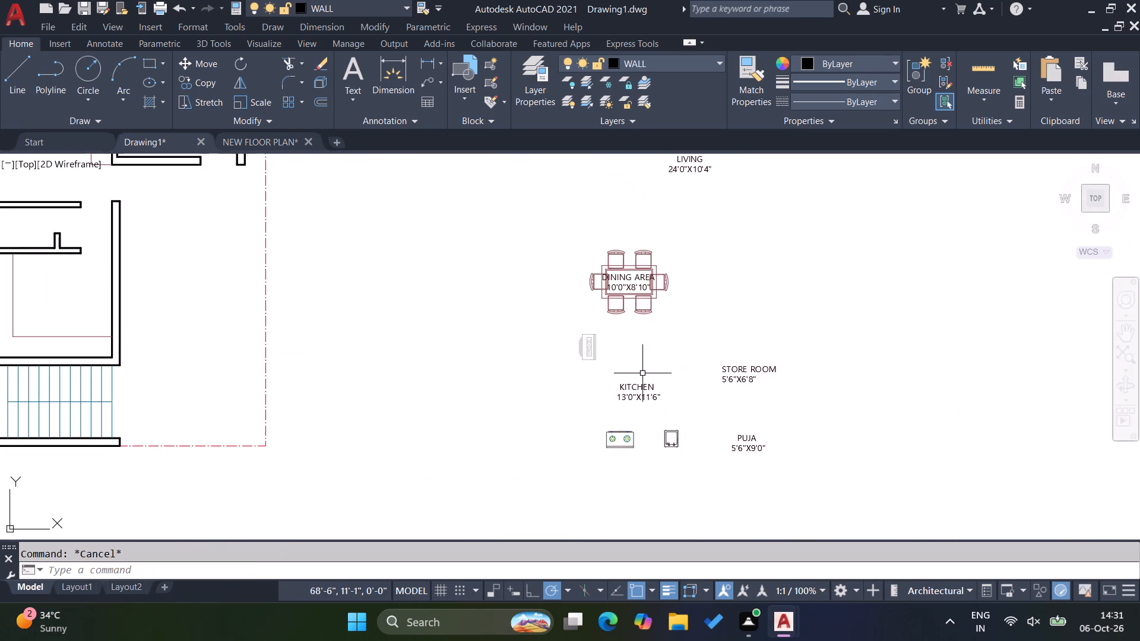
pyautogui.scroll(-3, 716, 370)
pyautogui.scroll(2, 555, 335)
pyautogui.press('Escape')
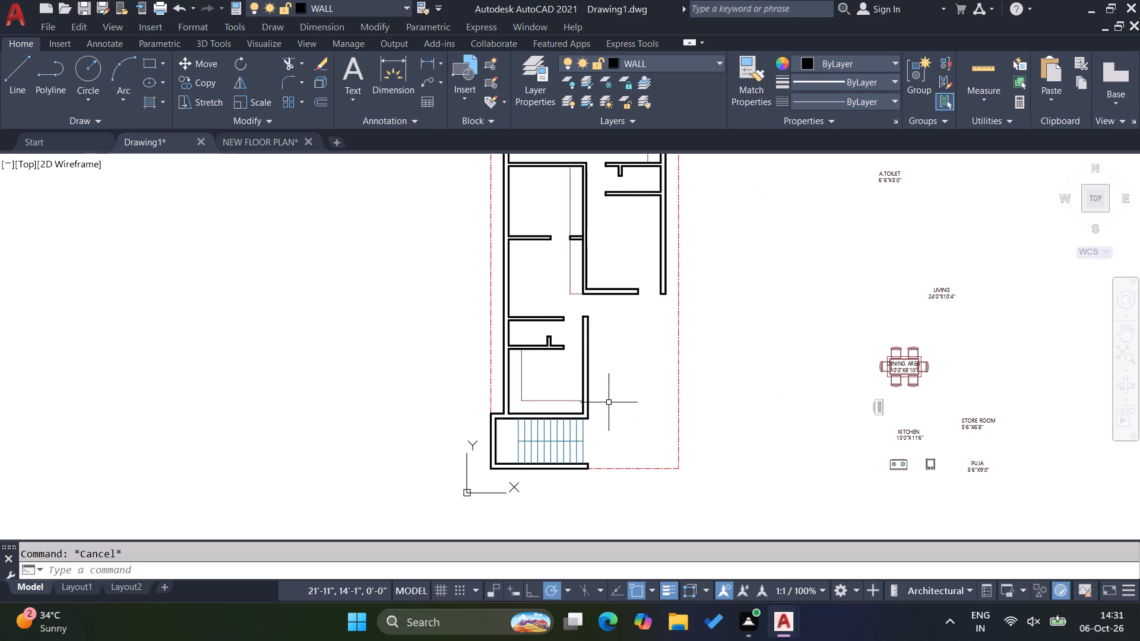
pyautogui.press('Escape')
pyautogui.click(930, 477)
pyautogui.click(888, 452)
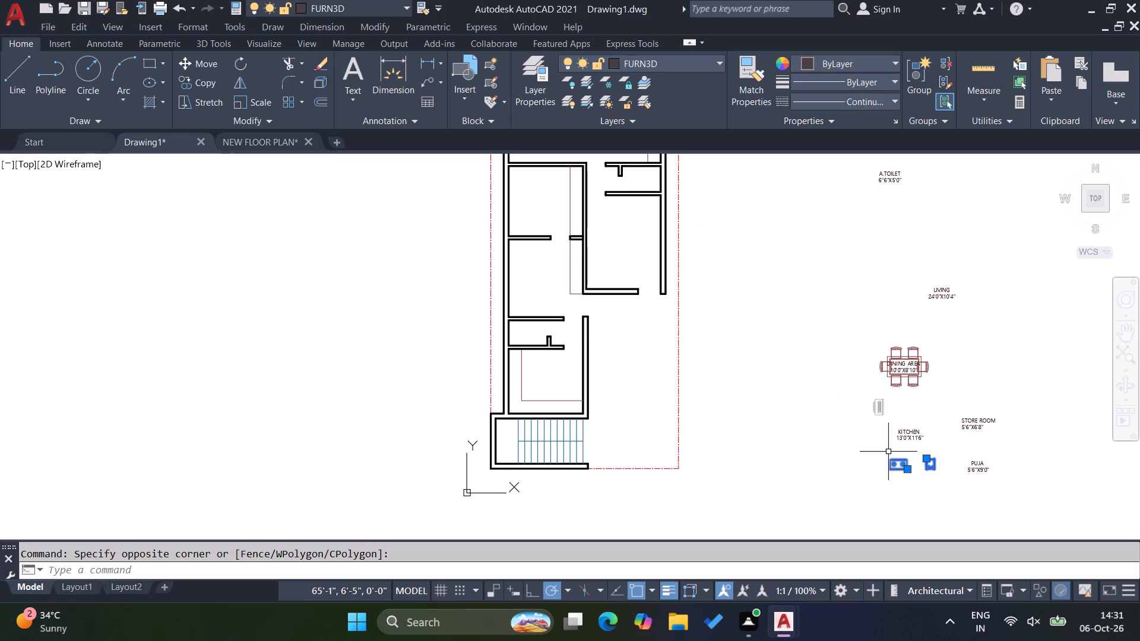
pyautogui.press('m')
pyautogui.press('Return')
pyautogui.click(881, 475)
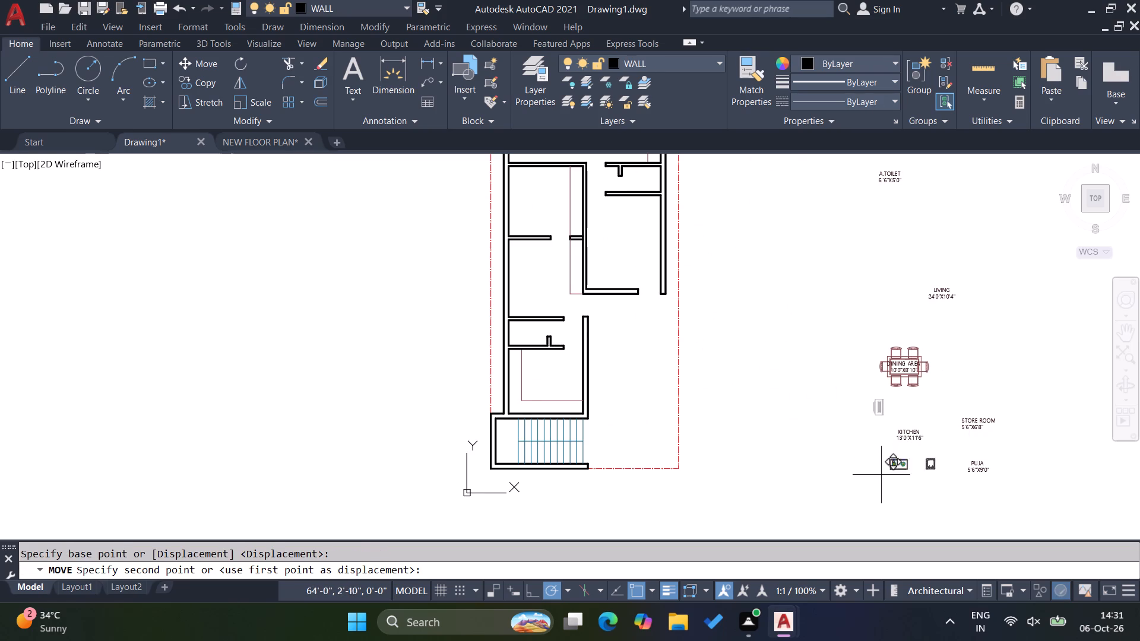
pyautogui.scroll(4, 522, 411)
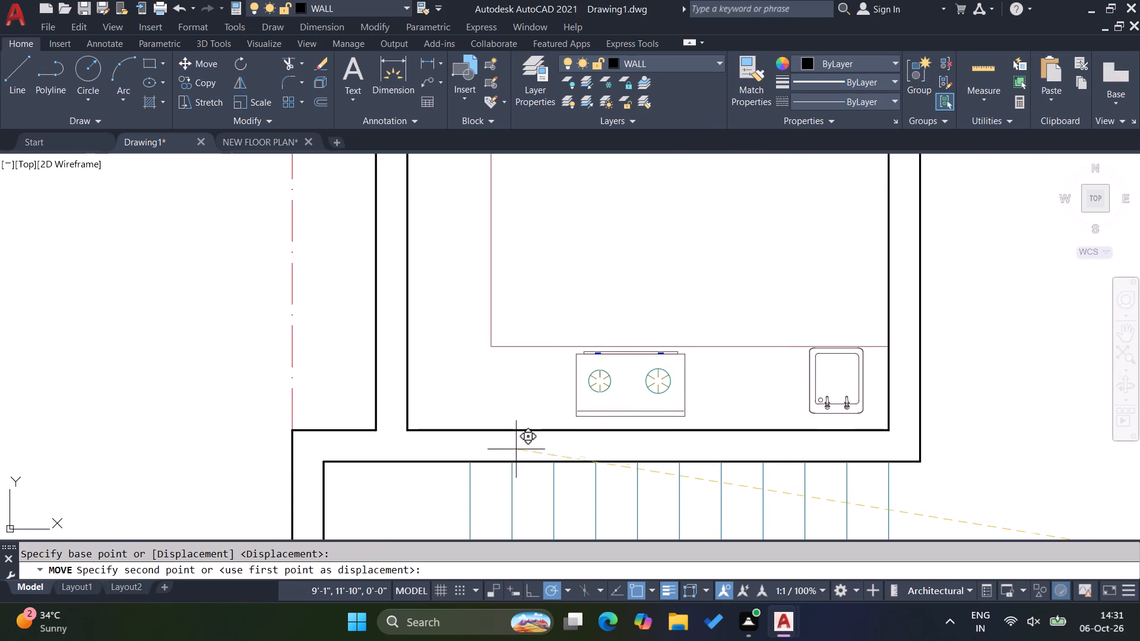
pyautogui.click(518, 453)
pyautogui.press('Escape')
pyautogui.press('Escape')
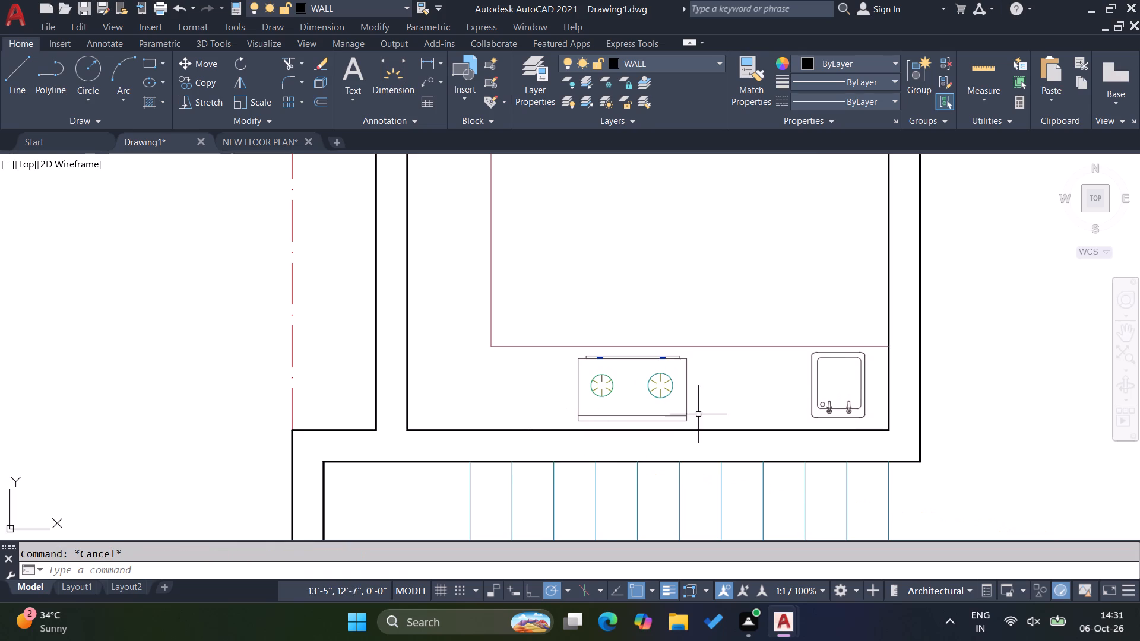
# Rotate the stove by 270° about a point inside the kitchen.
pyautogui.scroll(-2, 698, 408)
pyautogui.click(696, 408)
pyautogui.click(678, 402)
pyautogui.click(240, 64)
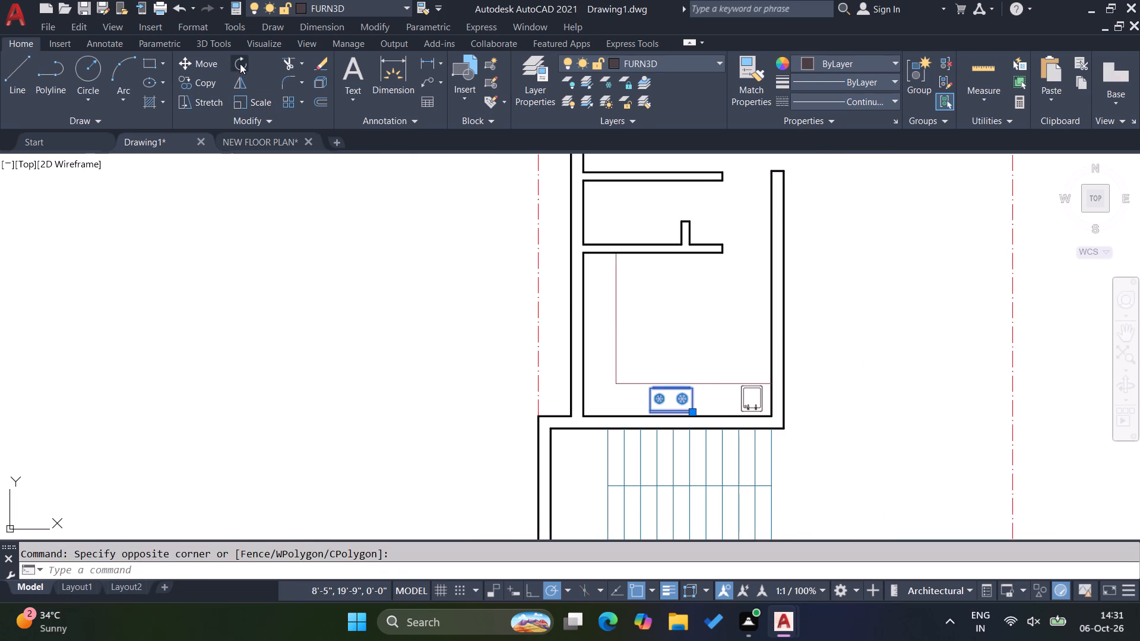
pyautogui.click(647, 300)
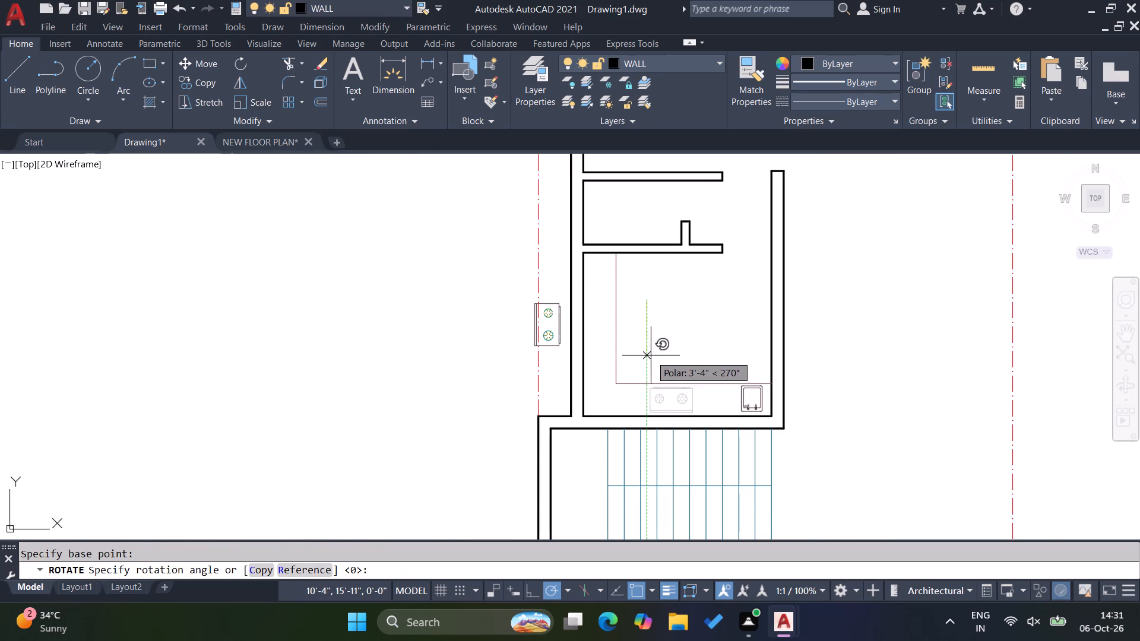
pyautogui.click(651, 356)
# Move the rotated stove about 3'-3" horizontally onto the kitchen counter's left leg.
pyautogui.scroll(2, 579, 341)
pyautogui.click(531, 367)
pyautogui.click(508, 331)
pyautogui.press('m')
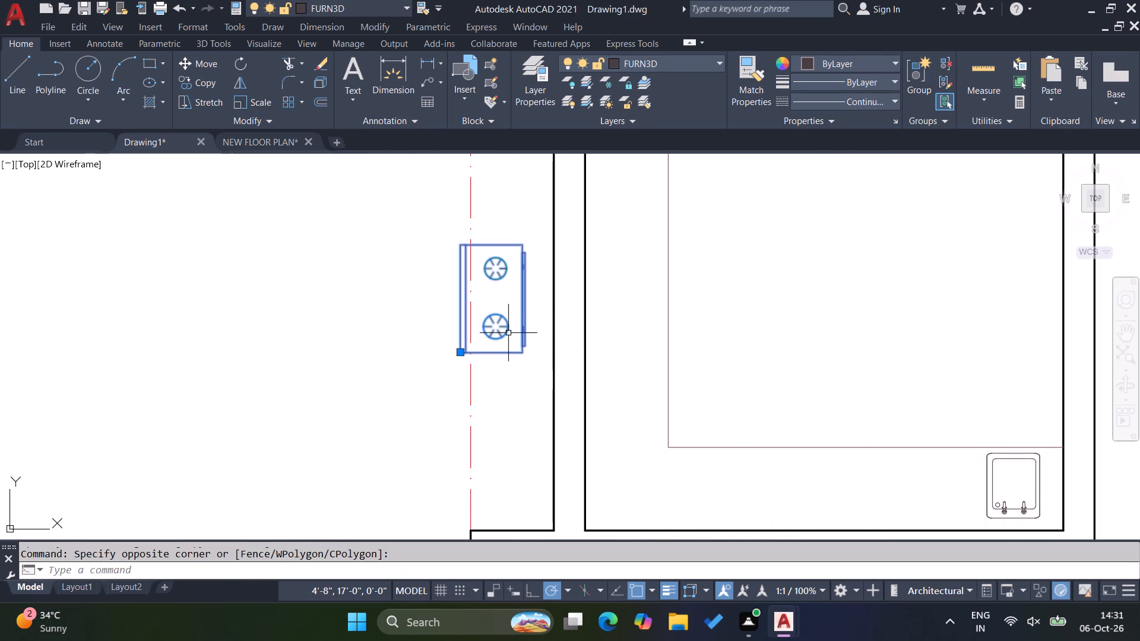
pyautogui.press('Return')
pyautogui.click(502, 351)
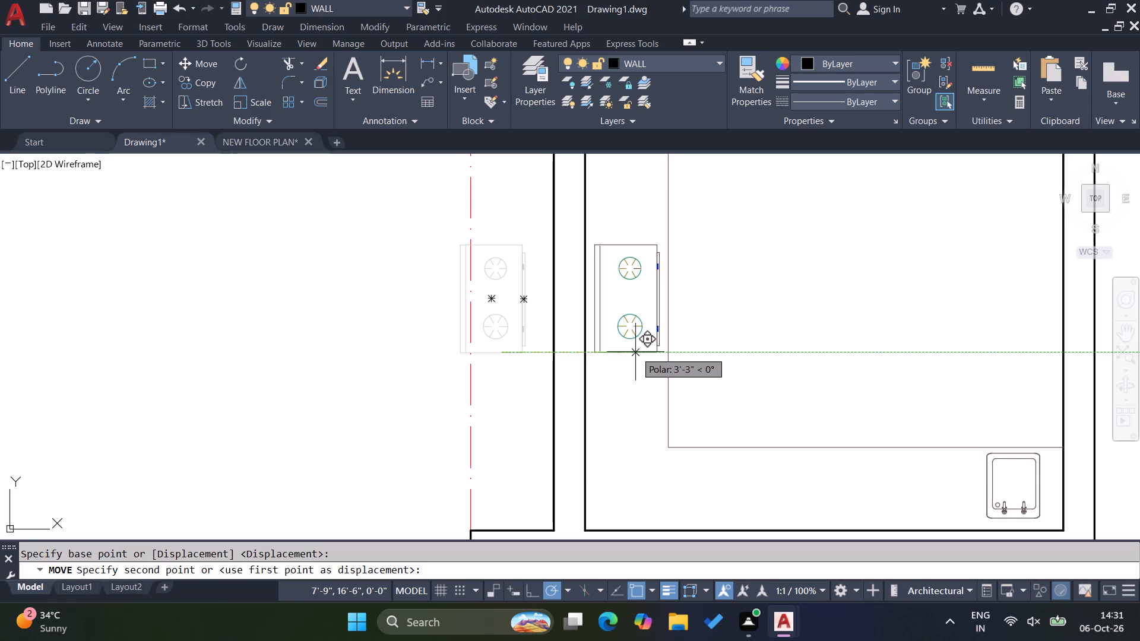
pyautogui.click(635, 352)
pyautogui.press('Escape')
pyautogui.press('Escape')
# Copy the pasted WC, shower and washbasin into the toilet above the kitchen, with the WC's back against the left wall.
pyautogui.scroll(-2, 463, 351)
pyautogui.scroll(-3, 632, 343)
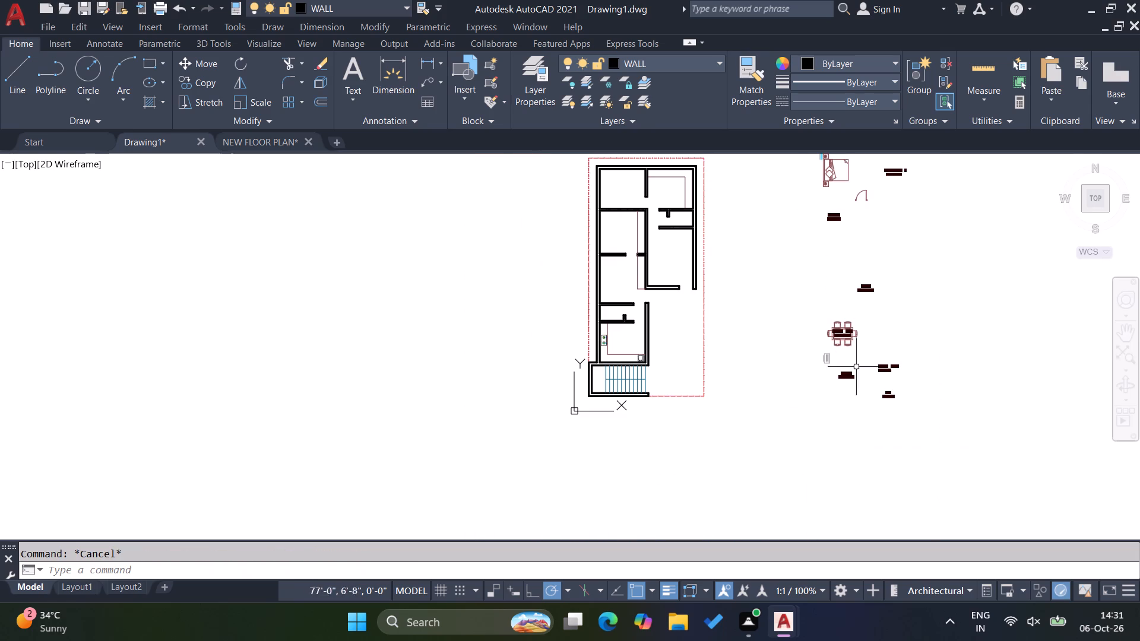
pyautogui.scroll(-1, 841, 399)
pyautogui.scroll(3, 832, 232)
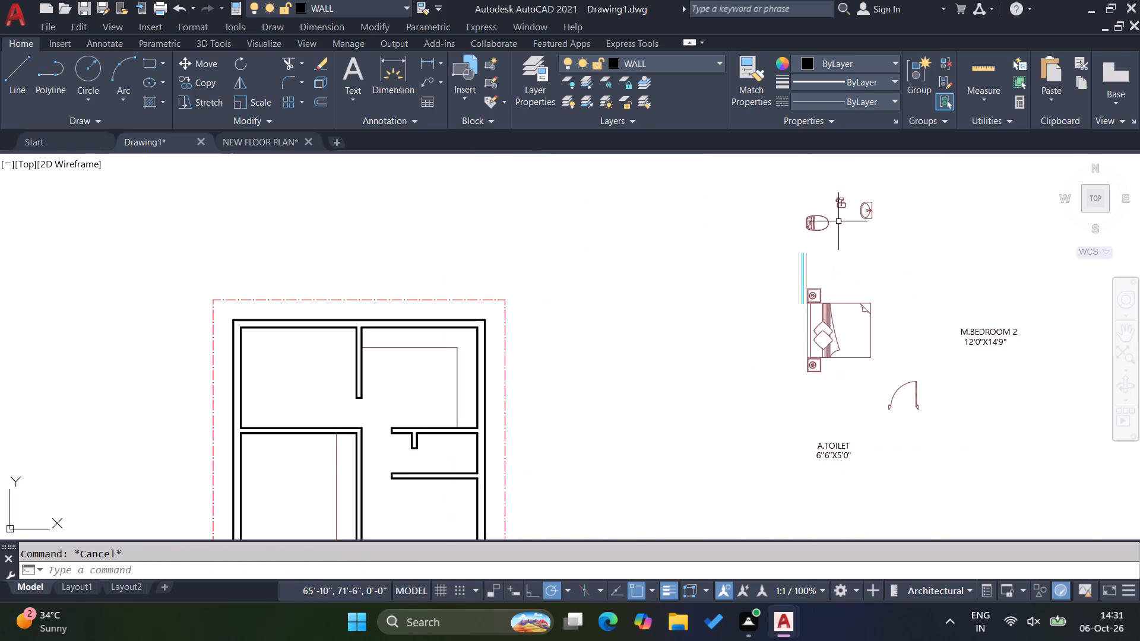
pyautogui.scroll(2, 838, 220)
pyautogui.scroll(-2, 864, 268)
pyautogui.click(872, 265)
pyautogui.click(821, 219)
pyautogui.click(886, 267)
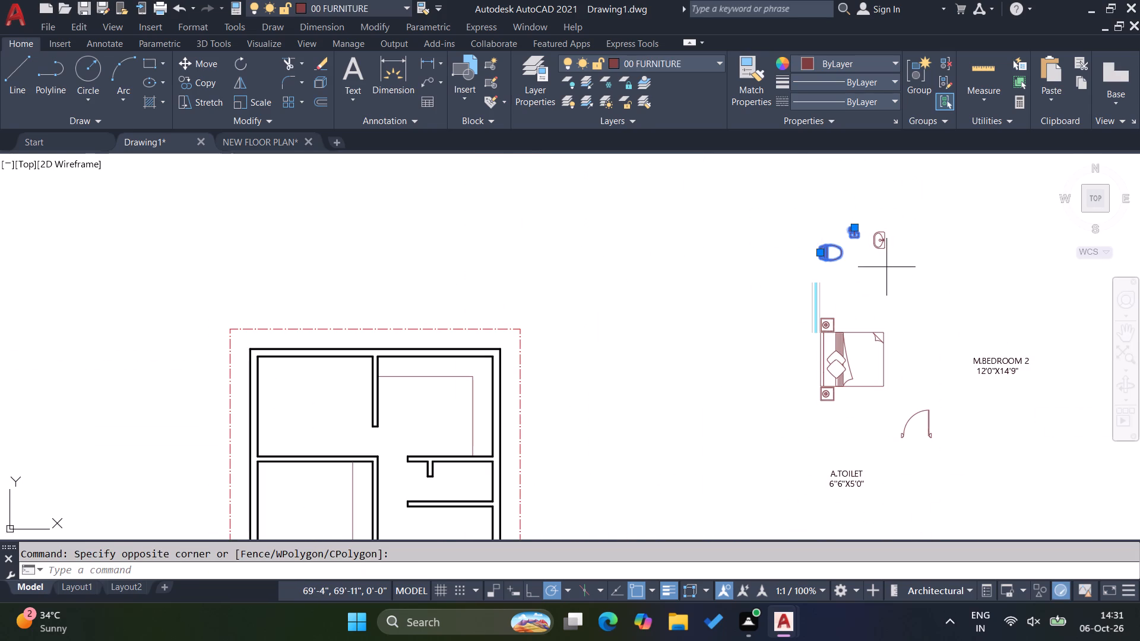
pyautogui.click(857, 221)
pyautogui.press('c')
pyautogui.press('o')
pyautogui.press('Return')
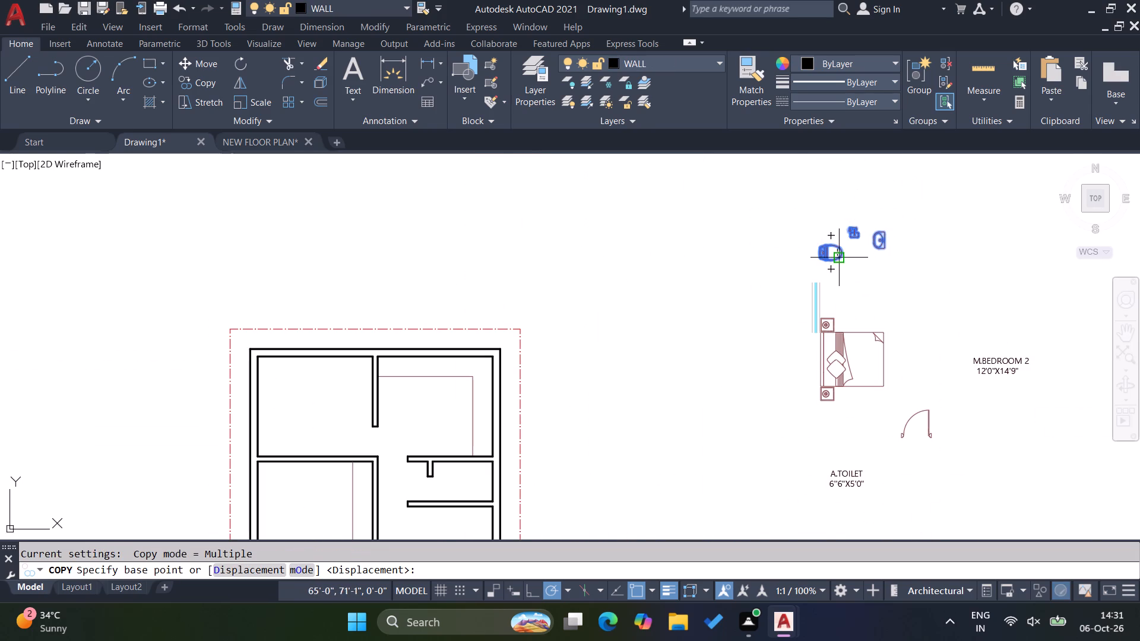
pyautogui.scroll(3, 829, 258)
pyautogui.scroll(4, 772, 233)
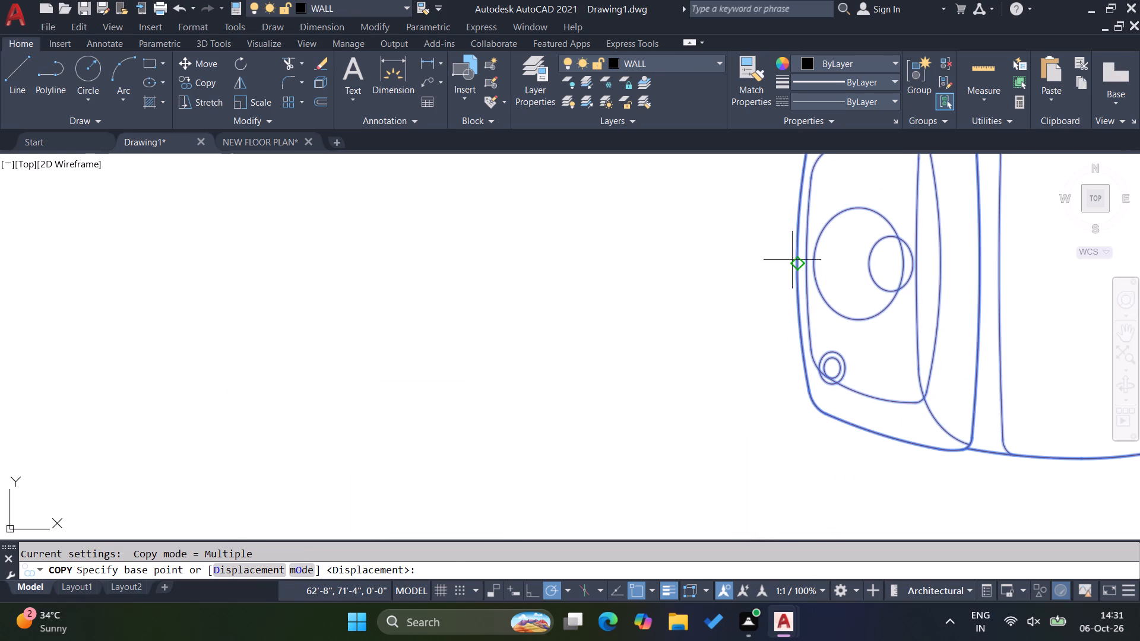
pyautogui.click(793, 261)
pyautogui.scroll(-10, 824, 279)
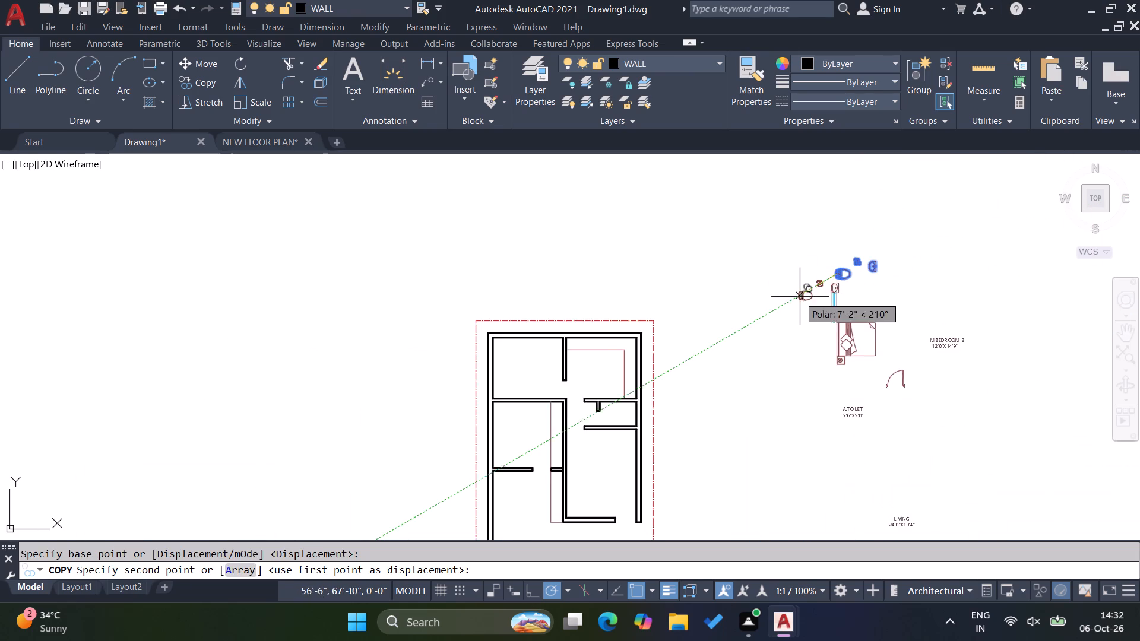
pyautogui.scroll(-1, 800, 297)
pyautogui.scroll(4, 623, 464)
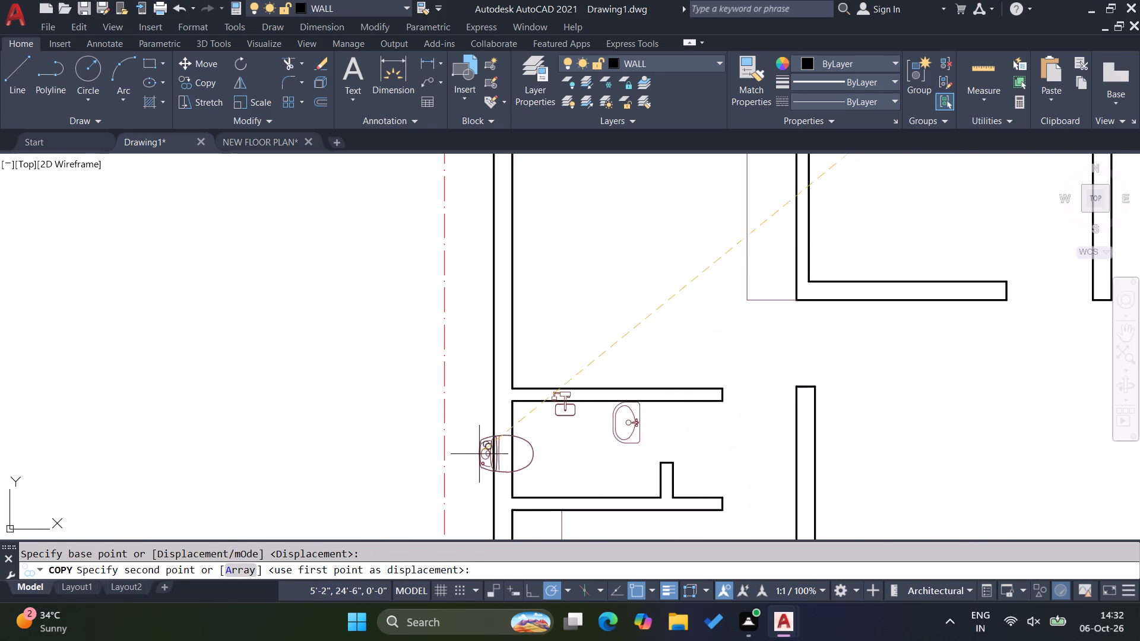
pyautogui.click(509, 452)
pyautogui.press('Escape')
pyautogui.press('Escape')
# Rotate the copied washbasin by 270°.
pyautogui.moveTo(693, 436); pyautogui.dragTo(692, 436)
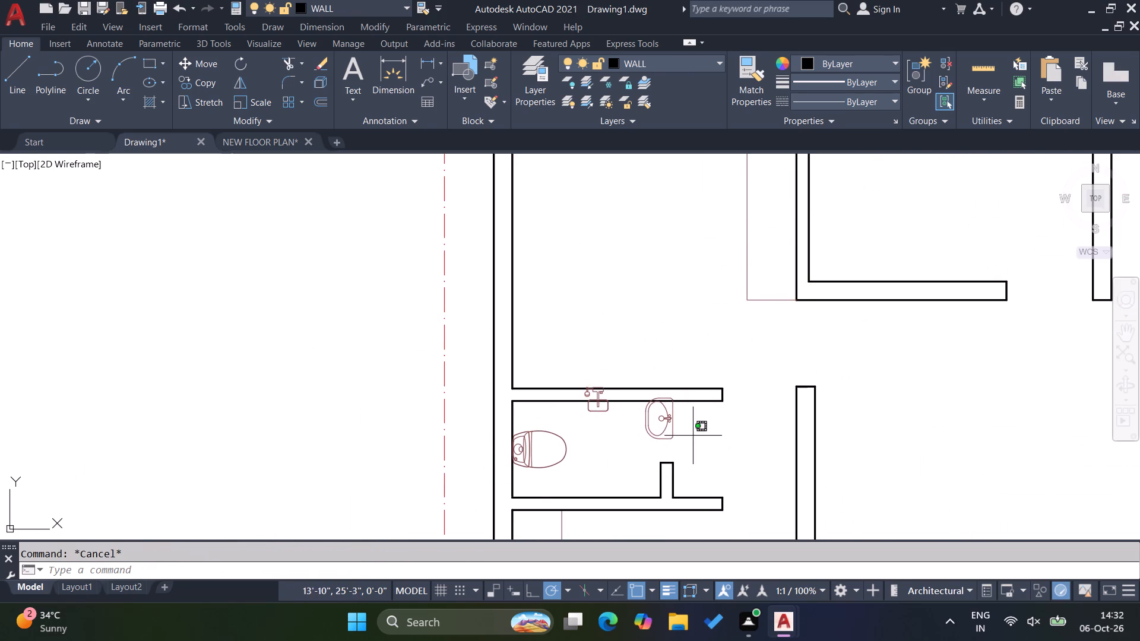
pyautogui.moveTo(692, 436); pyautogui.dragTo(681, 429)
pyautogui.click(634, 418)
pyautogui.click(246, 66)
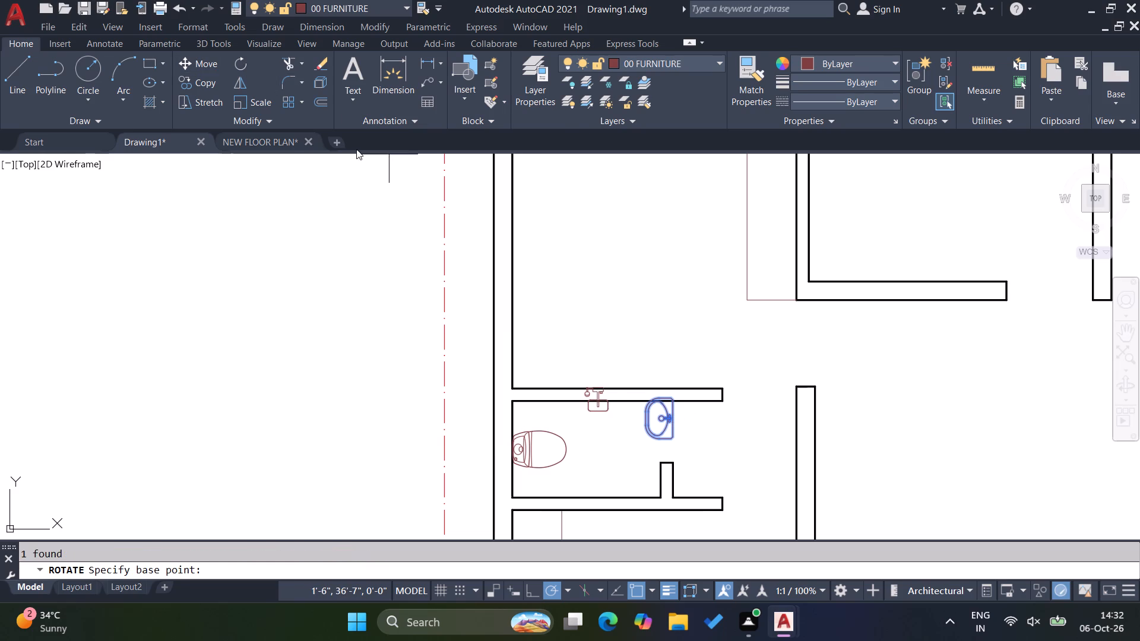
pyautogui.click(652, 312)
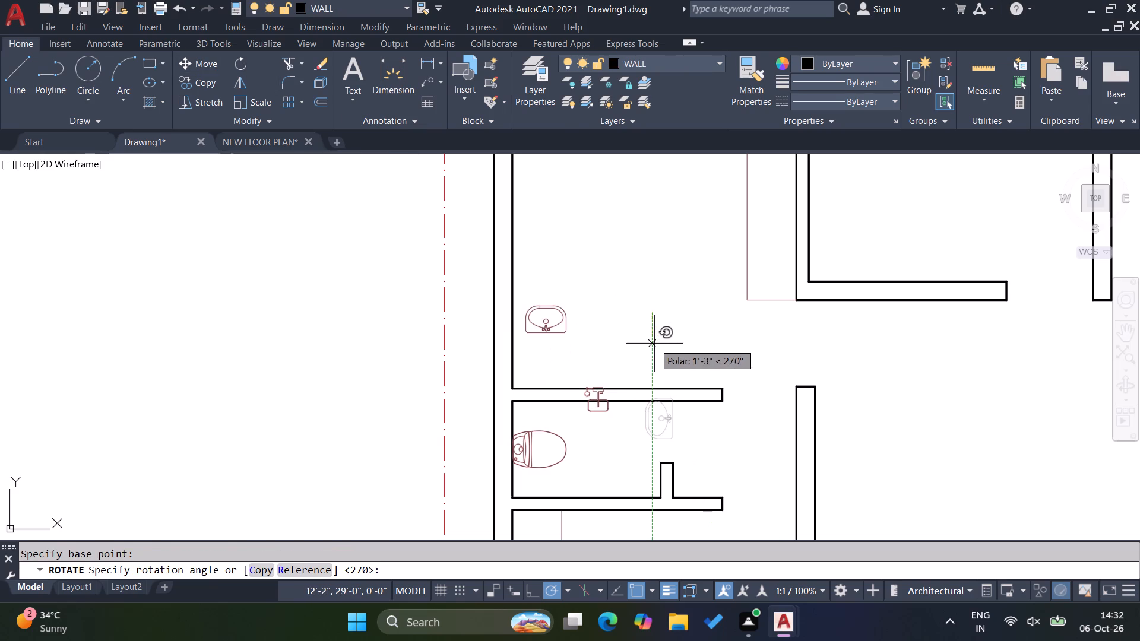
pyautogui.click(654, 344)
# Move the washbasin against the toilet's lower wall, just right of the short stub partition.
pyautogui.moveTo(602, 334); pyautogui.dragTo(594, 328)
pyautogui.click(551, 285)
pyautogui.press('m')
pyautogui.press('Return')
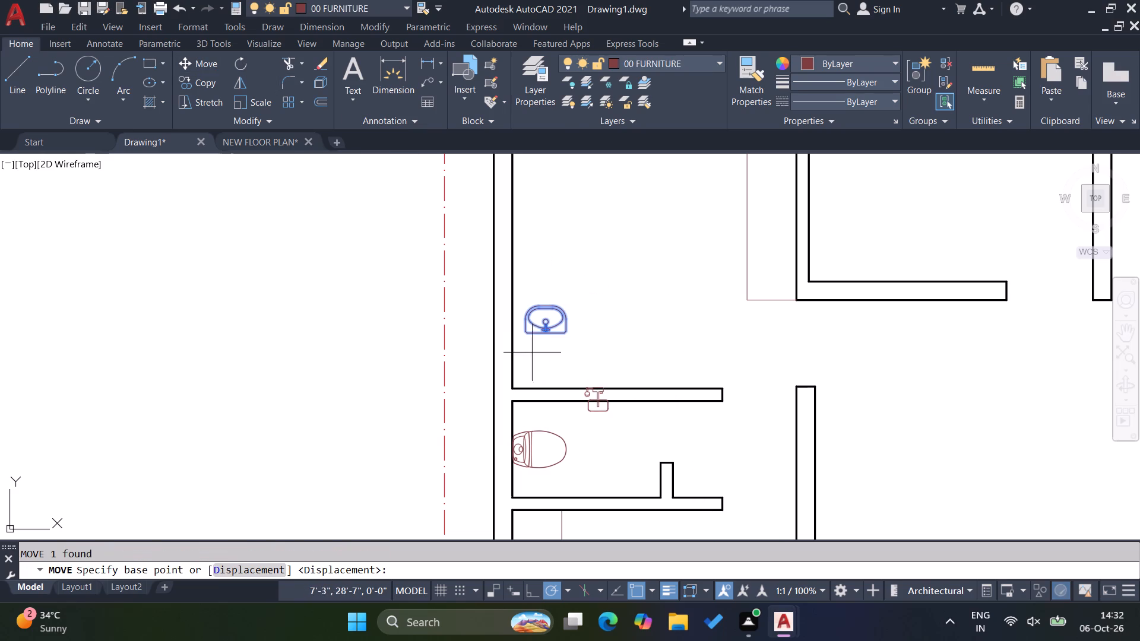
pyautogui.click(545, 337)
pyautogui.scroll(2, 690, 502)
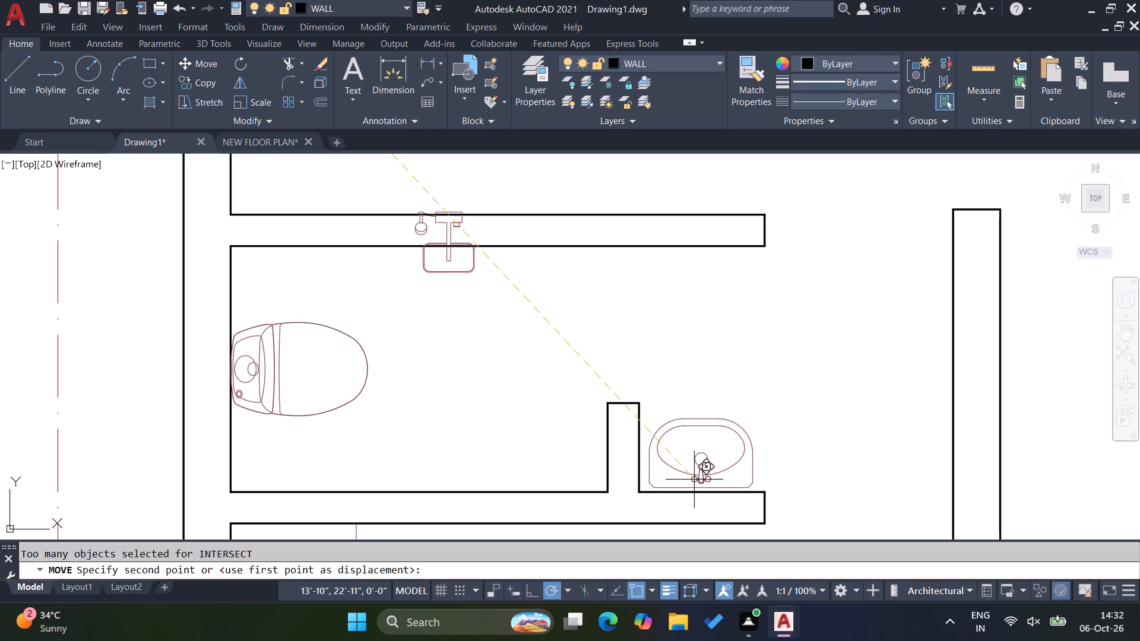
pyautogui.click(694, 480)
pyautogui.press('Escape')
pyautogui.press('Escape')
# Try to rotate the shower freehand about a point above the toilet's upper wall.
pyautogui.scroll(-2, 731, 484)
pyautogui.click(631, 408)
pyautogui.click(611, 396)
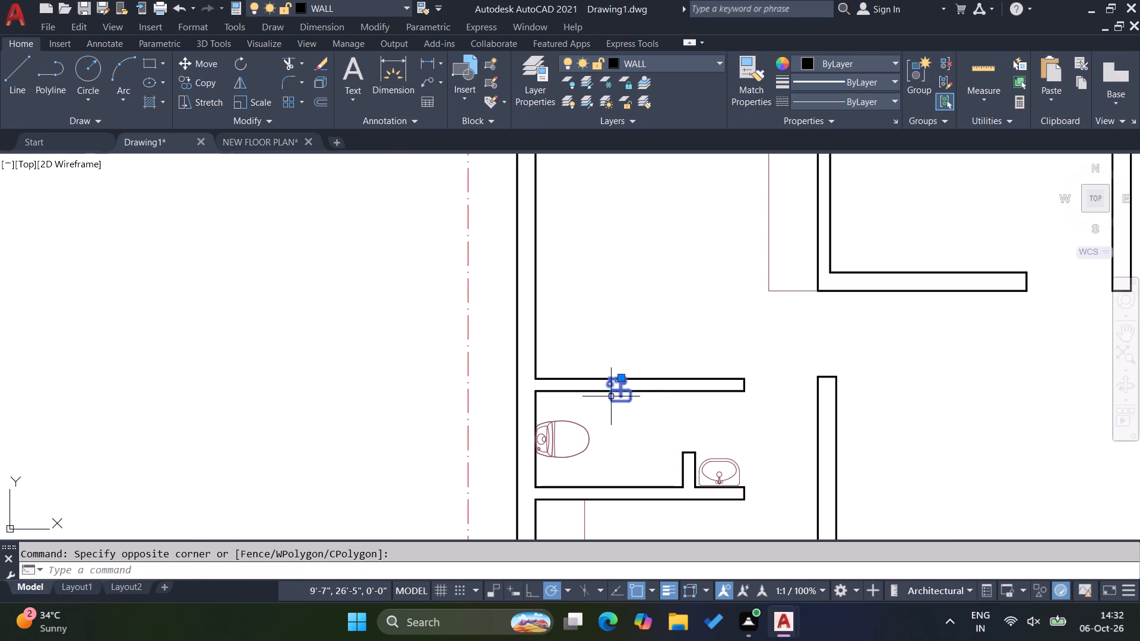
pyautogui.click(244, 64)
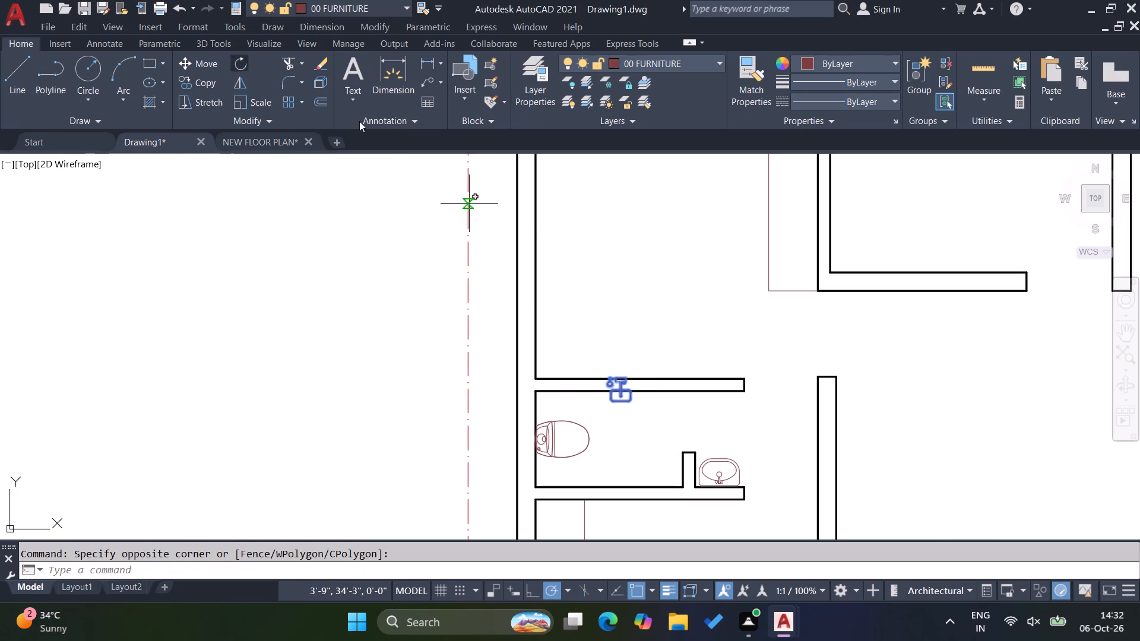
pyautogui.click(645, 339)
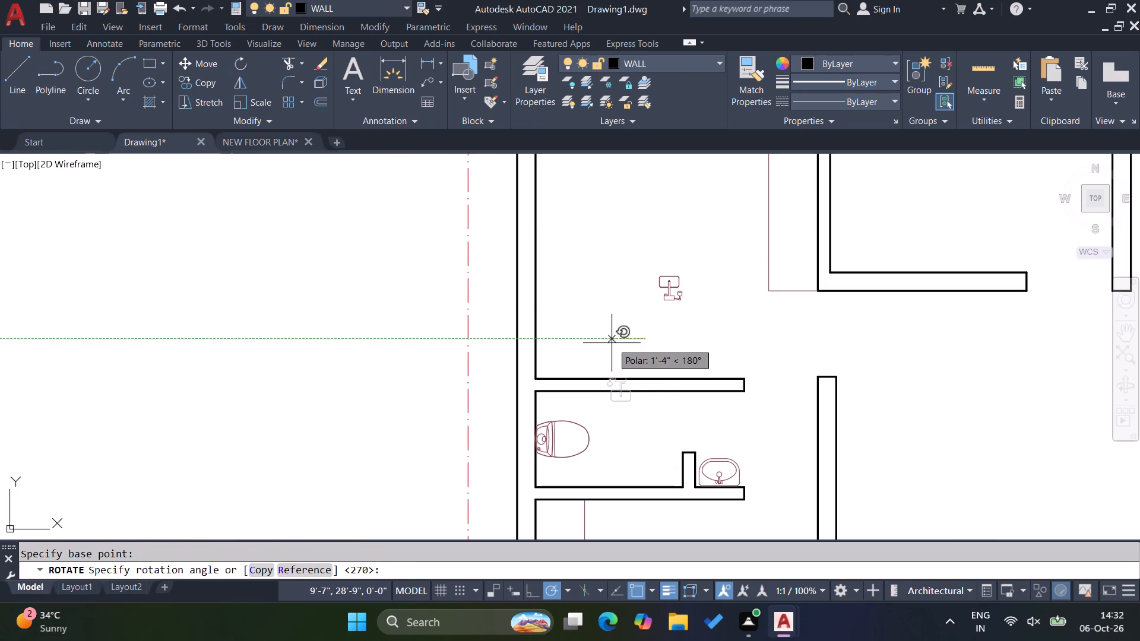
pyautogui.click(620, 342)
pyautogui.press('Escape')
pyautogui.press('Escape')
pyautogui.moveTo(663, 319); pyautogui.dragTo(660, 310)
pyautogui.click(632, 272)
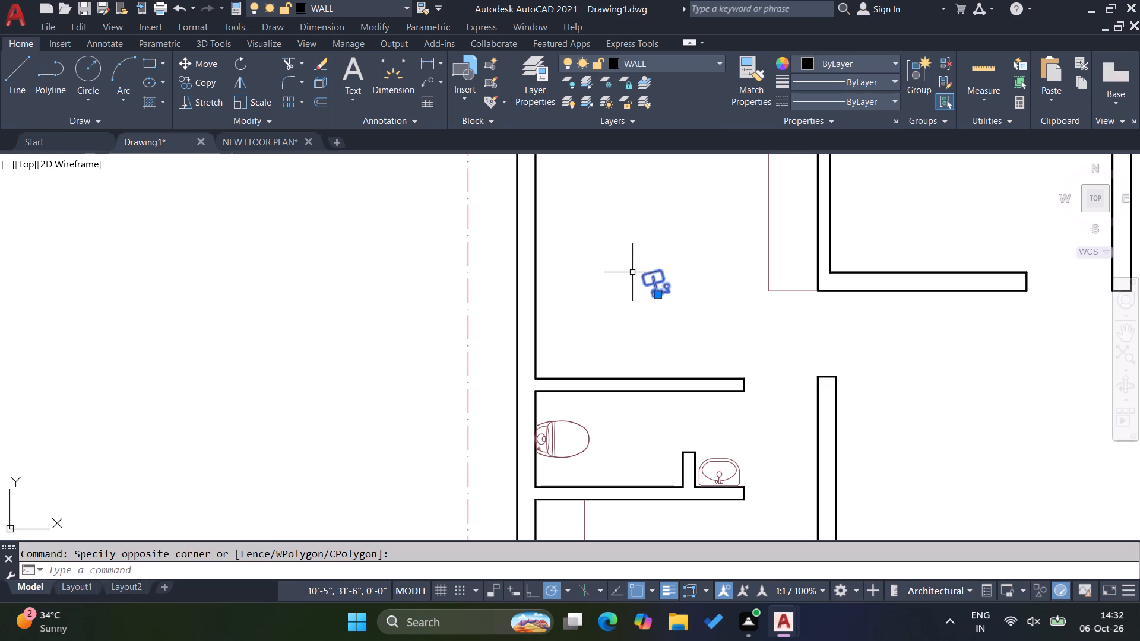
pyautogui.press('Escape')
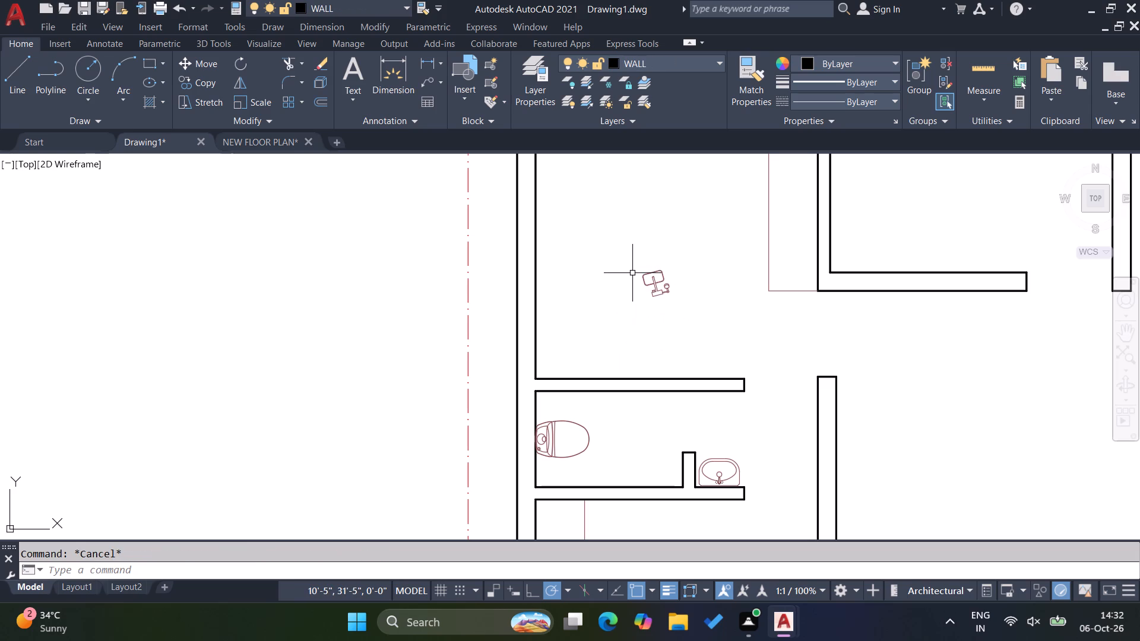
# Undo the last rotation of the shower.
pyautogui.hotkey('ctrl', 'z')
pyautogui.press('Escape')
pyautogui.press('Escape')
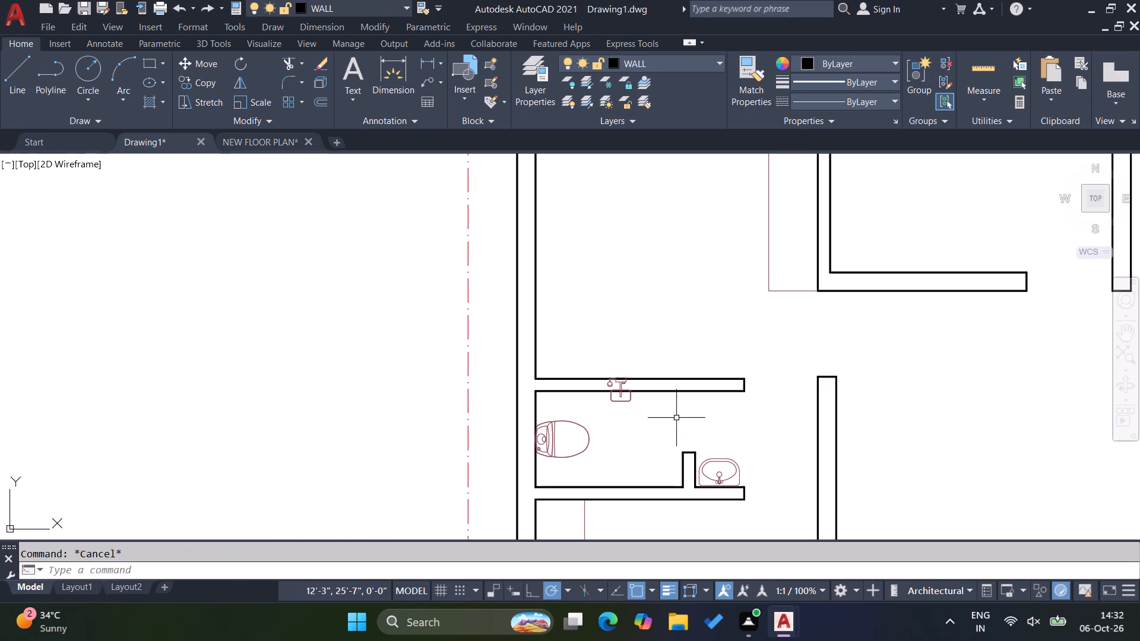
# Rotate the shower in the toilet above the kitchen by 180°.
pyautogui.scroll(3, 617, 394)
pyautogui.click(647, 416)
pyautogui.click(606, 396)
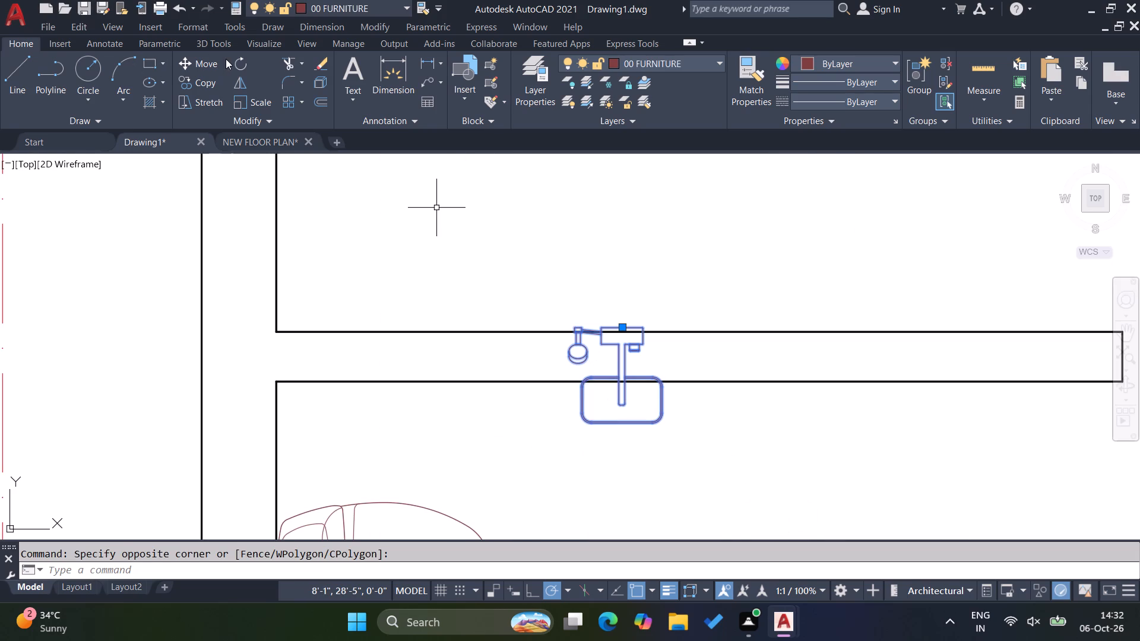
pyautogui.click(240, 66)
pyautogui.scroll(-2, 508, 319)
pyautogui.click(623, 266)
pyautogui.click(601, 266)
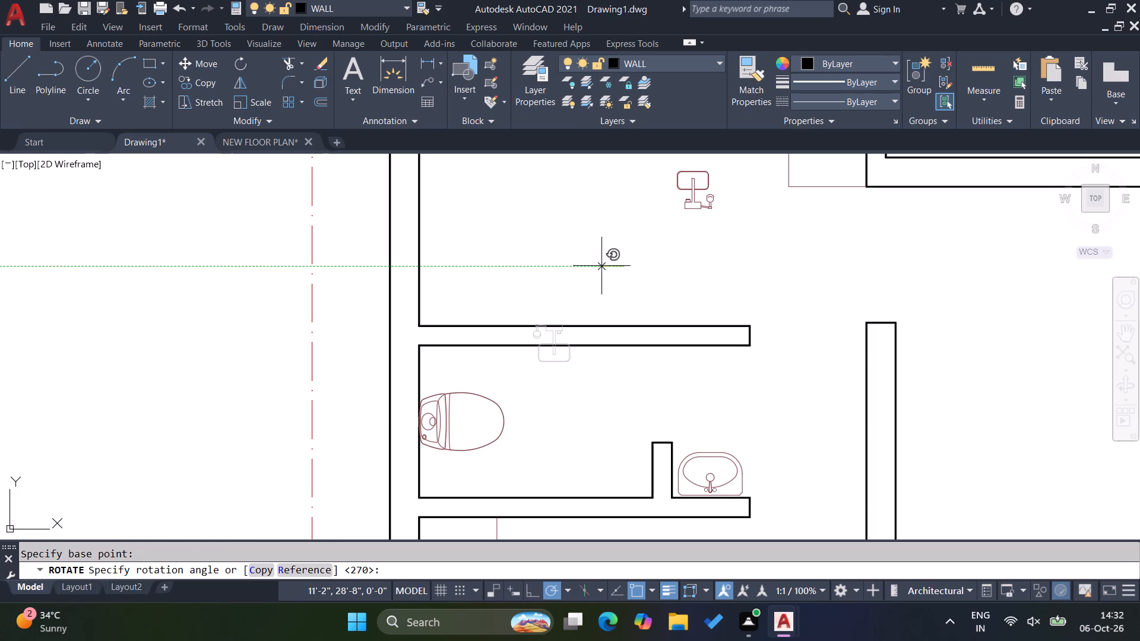
# Move the rotated shower onto the toilet's lower wall, between the WC and the short stub partition.
pyautogui.click(712, 232)
pyautogui.click(667, 198)
pyautogui.press('m')
pyautogui.press('Return')
pyautogui.scroll(2, 691, 214)
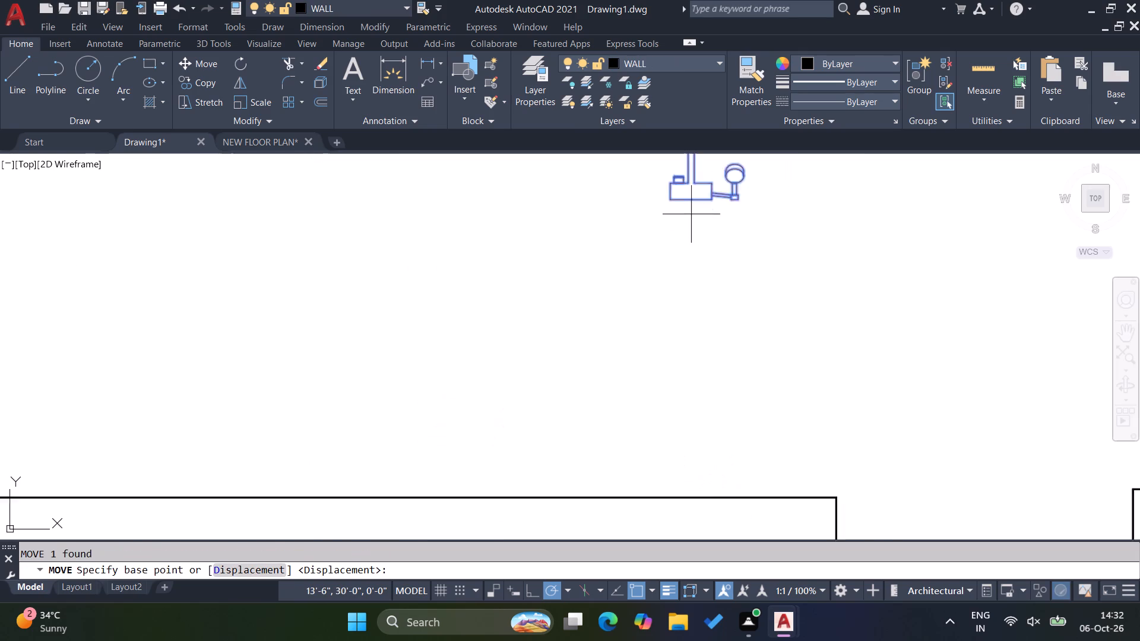
pyautogui.scroll(2, 691, 214)
pyautogui.click(685, 181)
pyautogui.scroll(-5, 701, 207)
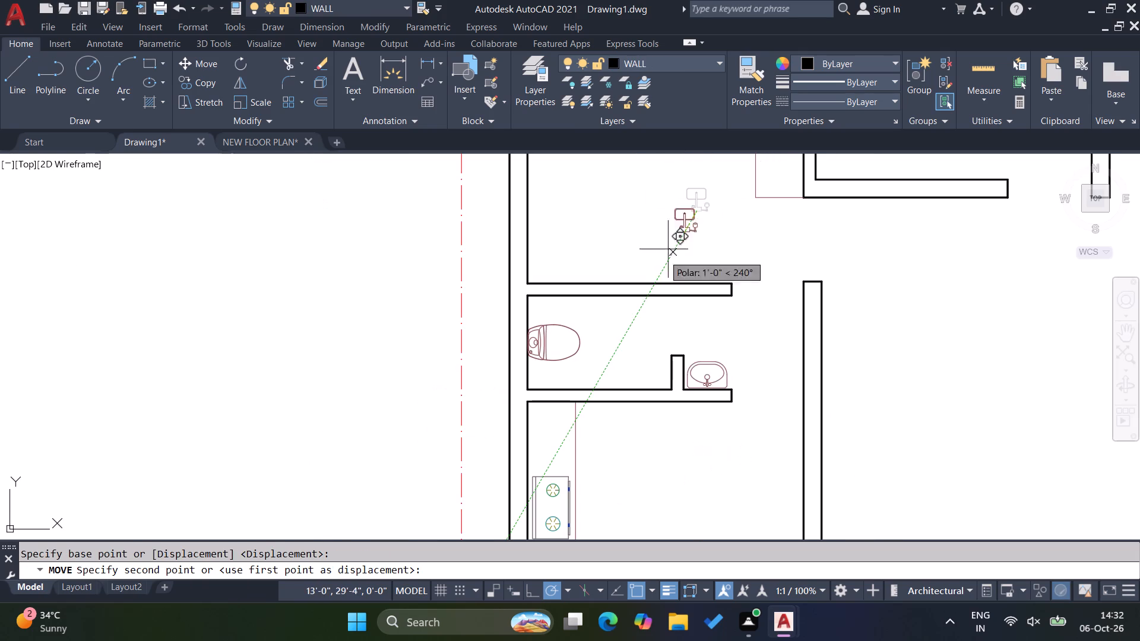
pyautogui.click(603, 387)
pyautogui.press('Escape')
# Shift the shower about 11" horizontally along the lower wall toward the stub partition.
pyautogui.scroll(3, 604, 382)
pyautogui.press('Escape')
pyautogui.click(629, 376)
pyautogui.click(588, 328)
pyautogui.press('m')
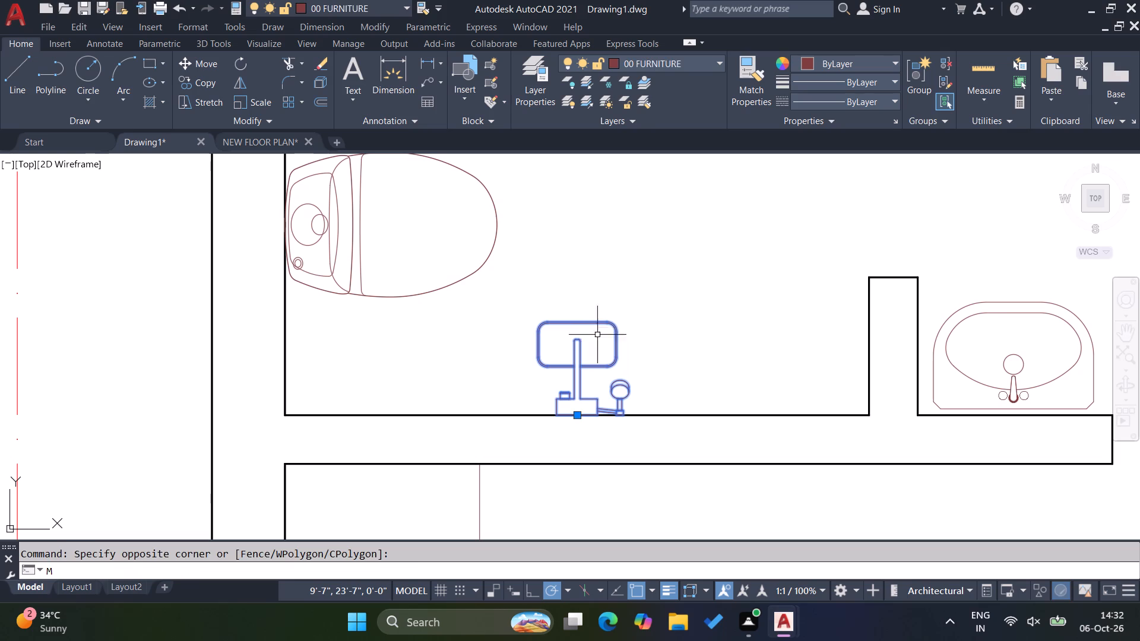
pyautogui.press('Return')
pyautogui.click(645, 329)
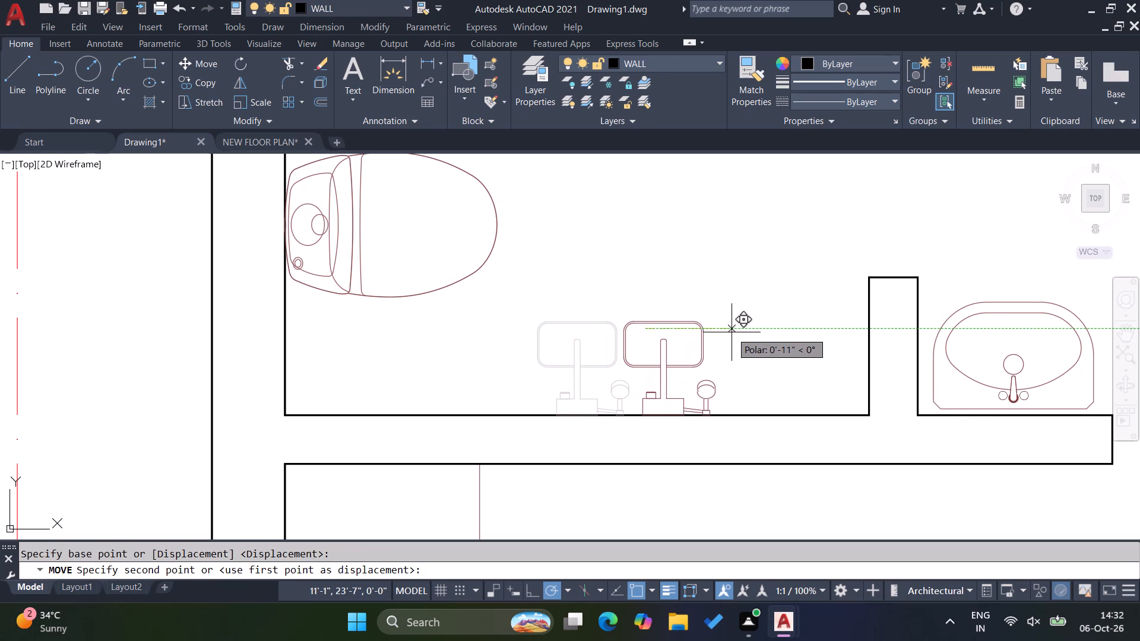
pyautogui.click(731, 332)
pyautogui.press('Escape')
pyautogui.press('Escape')
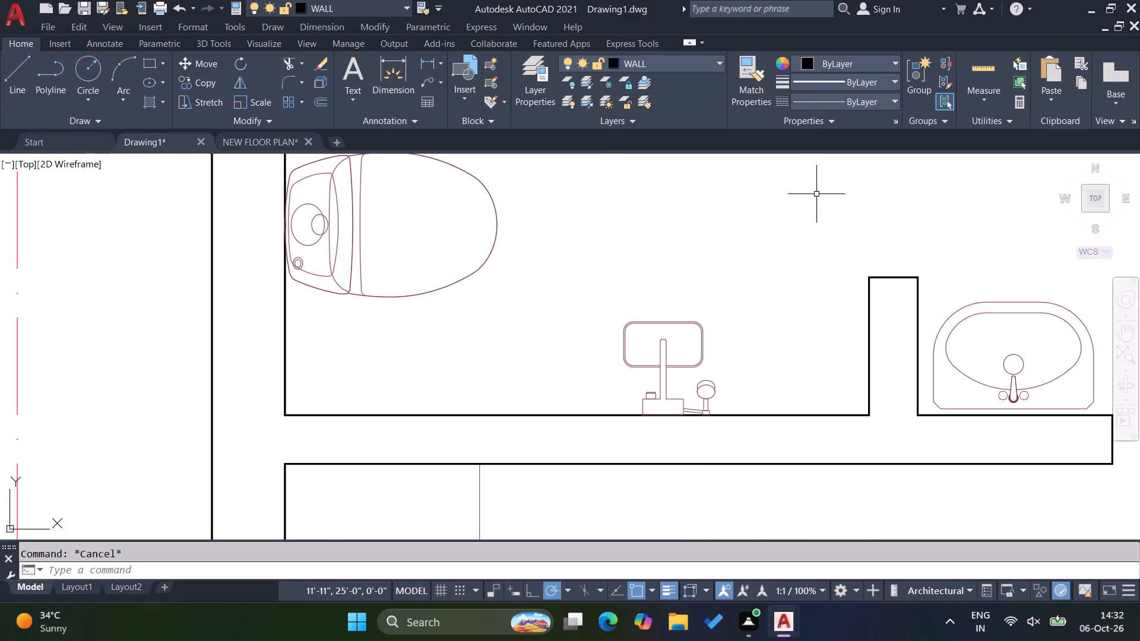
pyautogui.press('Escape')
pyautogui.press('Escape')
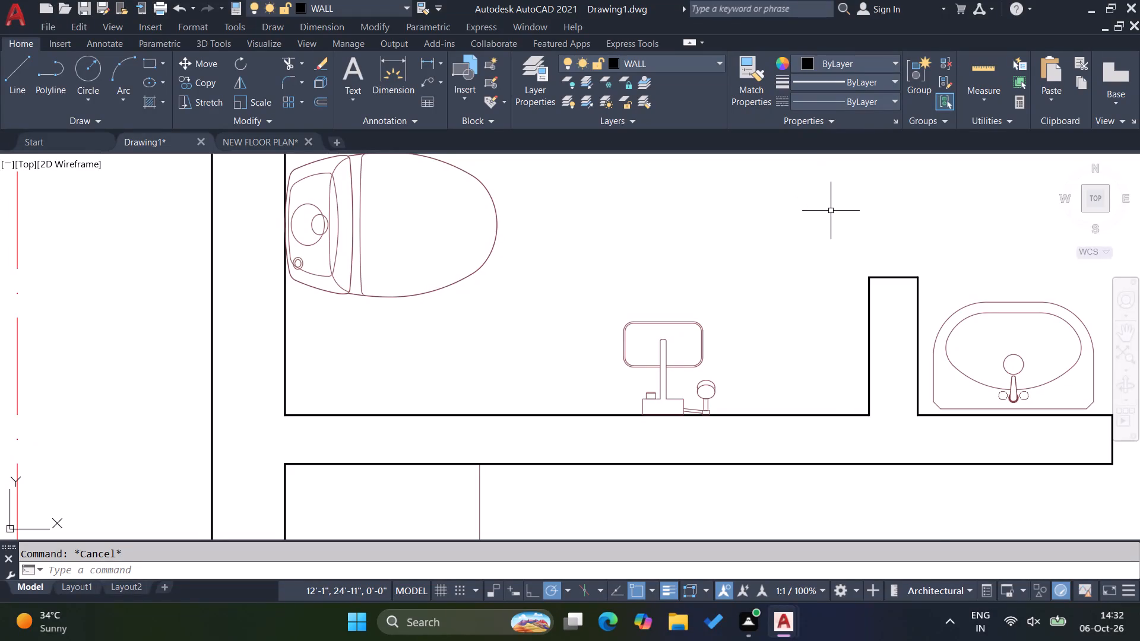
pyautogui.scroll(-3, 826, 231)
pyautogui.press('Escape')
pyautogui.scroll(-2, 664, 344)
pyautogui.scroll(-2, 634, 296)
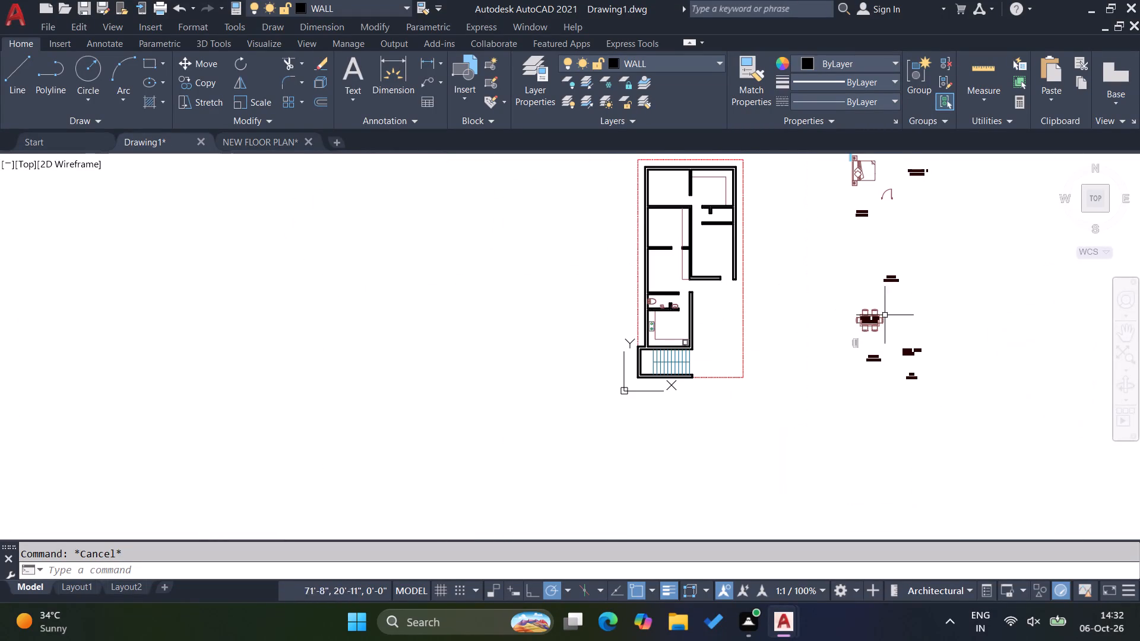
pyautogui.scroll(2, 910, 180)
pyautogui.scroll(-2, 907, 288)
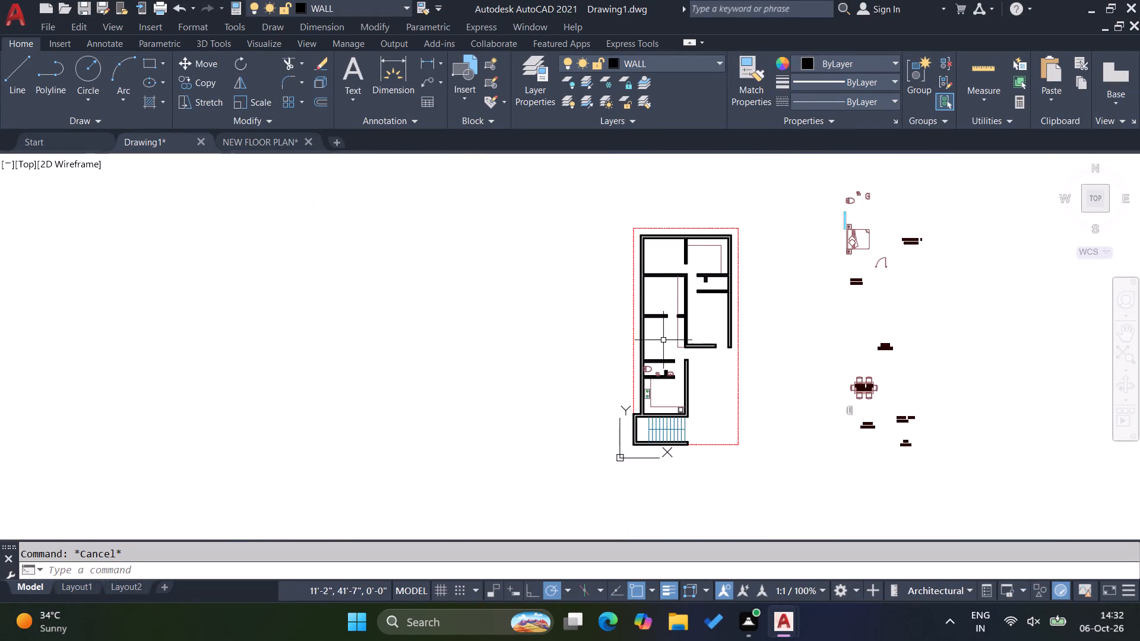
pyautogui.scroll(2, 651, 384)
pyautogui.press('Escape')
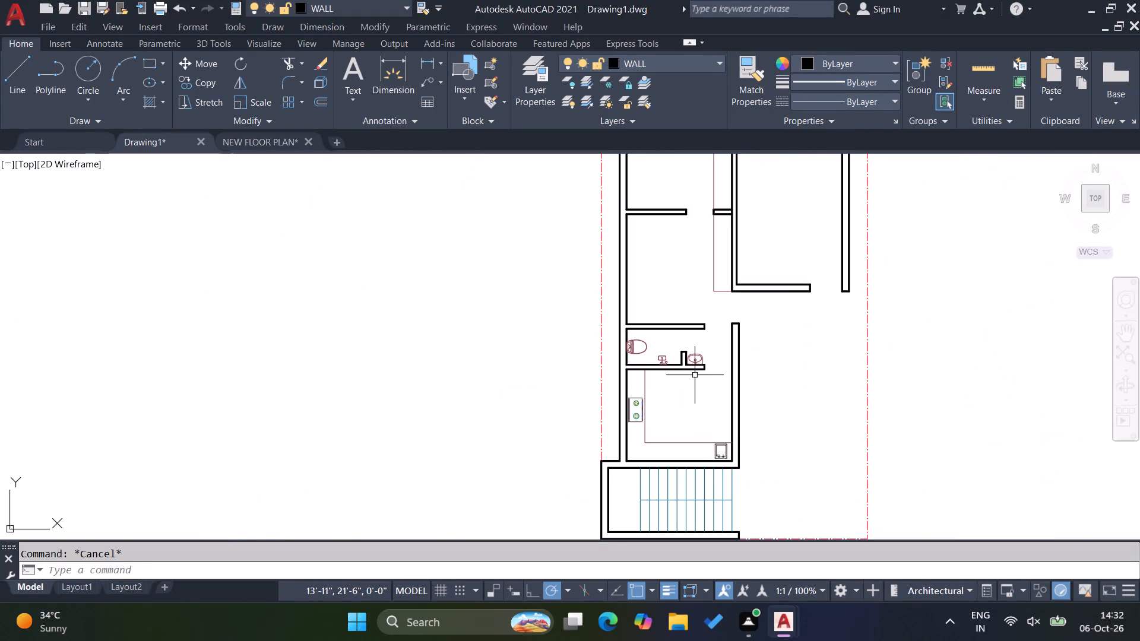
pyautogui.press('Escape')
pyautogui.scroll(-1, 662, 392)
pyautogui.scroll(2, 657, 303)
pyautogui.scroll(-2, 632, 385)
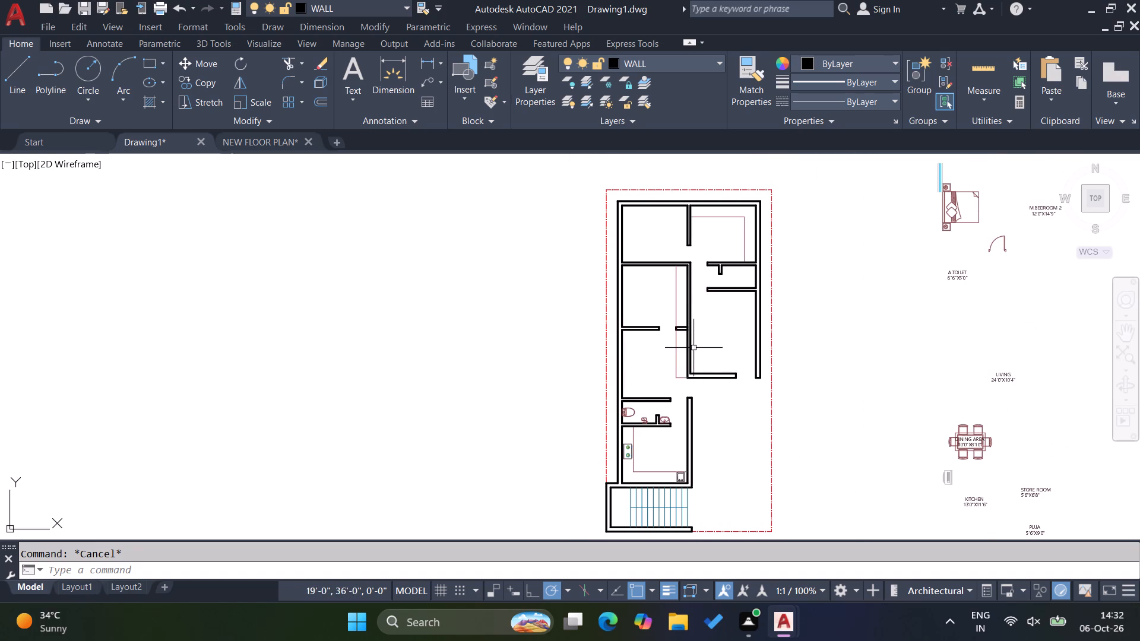
# Copy the toilet's WC, shower and washbasin to the empty area right of the plan, level with the upper toilet.
pyautogui.scroll(4, 655, 421)
pyautogui.moveTo(631, 423); pyautogui.dragTo(623, 417)
pyautogui.click(552, 366)
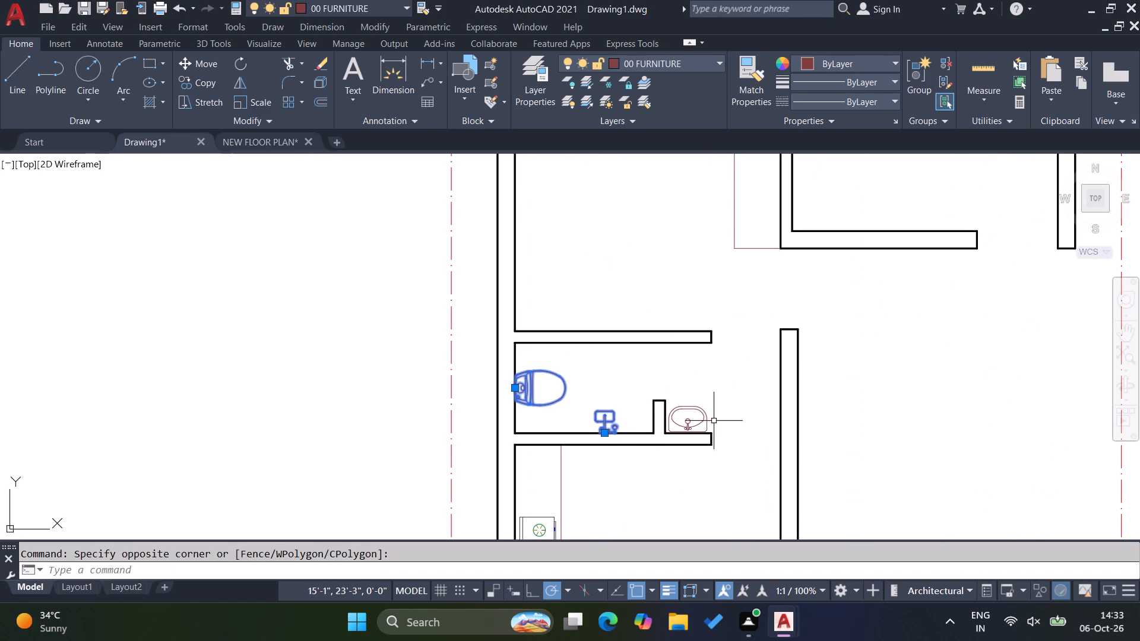
pyautogui.moveTo(709, 421); pyautogui.dragTo(704, 418)
pyautogui.click(682, 394)
pyautogui.click(717, 417)
pyautogui.write('CO')
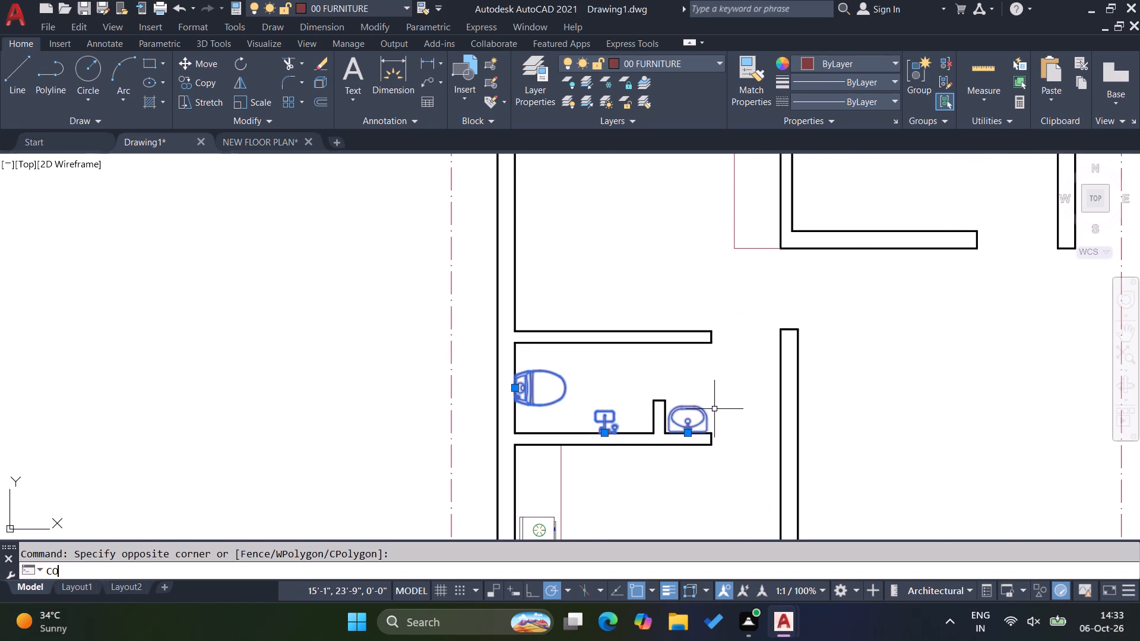
pyautogui.press('Return')
pyautogui.click(712, 424)
pyautogui.scroll(-3, 666, 450)
pyautogui.scroll(2, 827, 287)
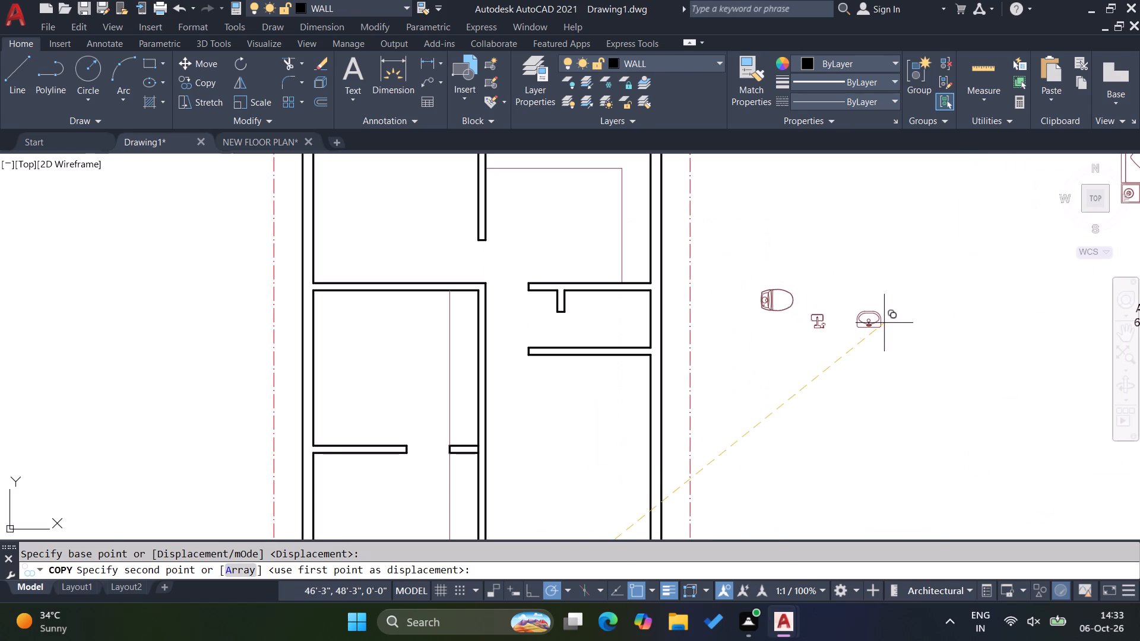
pyautogui.click(877, 331)
pyautogui.press('Escape')
pyautogui.press('Escape')
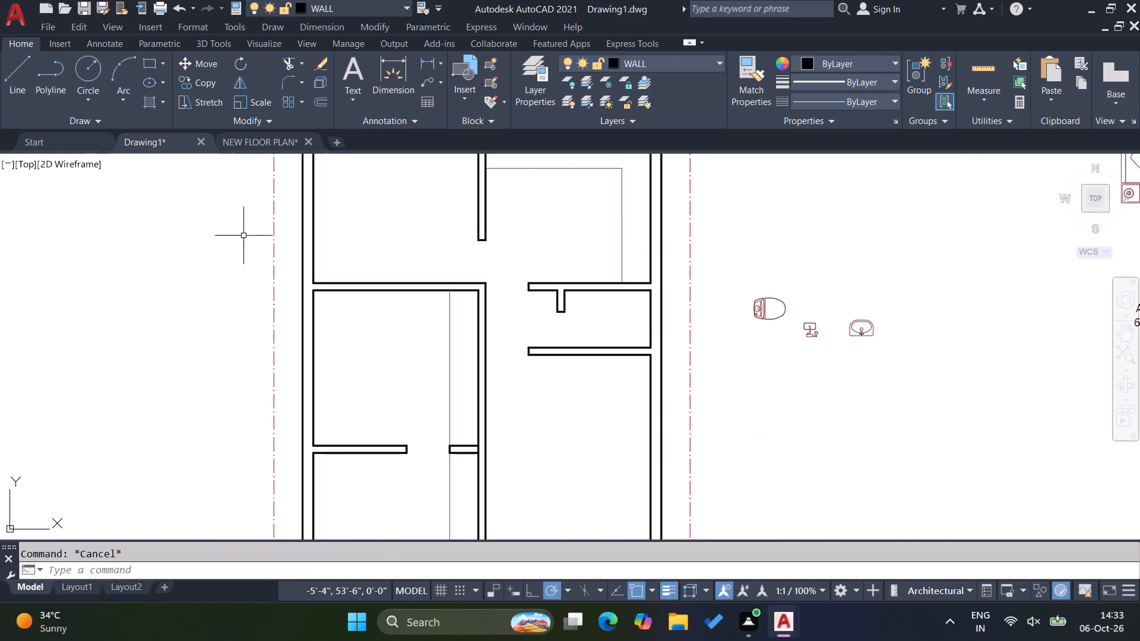
pyautogui.press('Escape')
pyautogui.press('Escape')
# Rotate the copied WC outside the plan by 180°.
pyautogui.scroll(1, 758, 333)
pyautogui.click(826, 318)
pyautogui.click(758, 218)
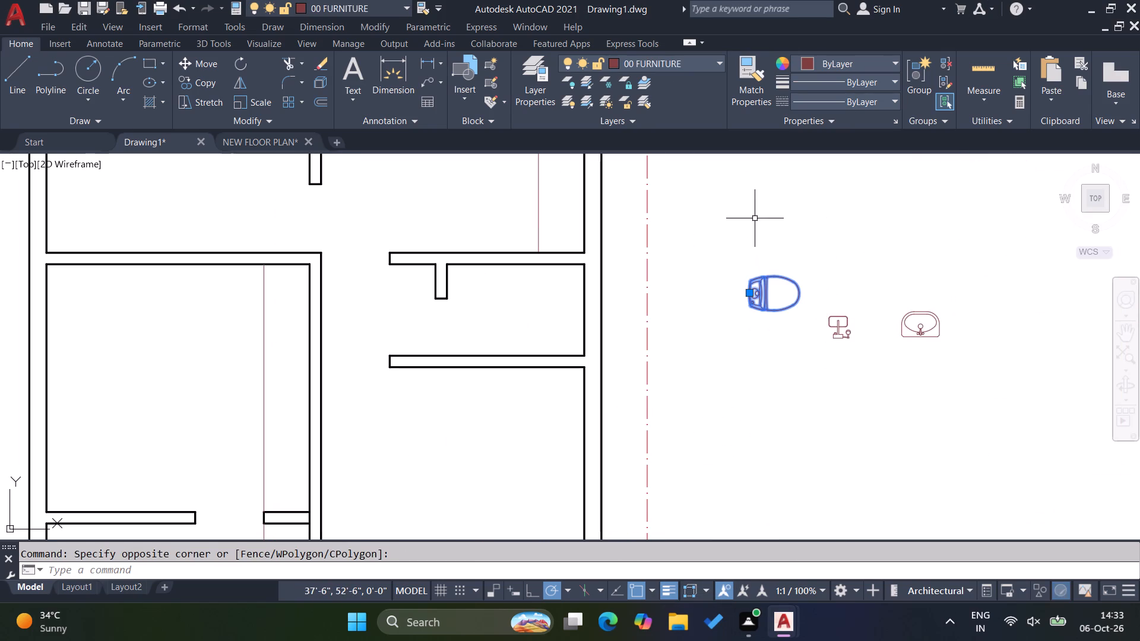
pyautogui.click(239, 62)
pyautogui.click(828, 283)
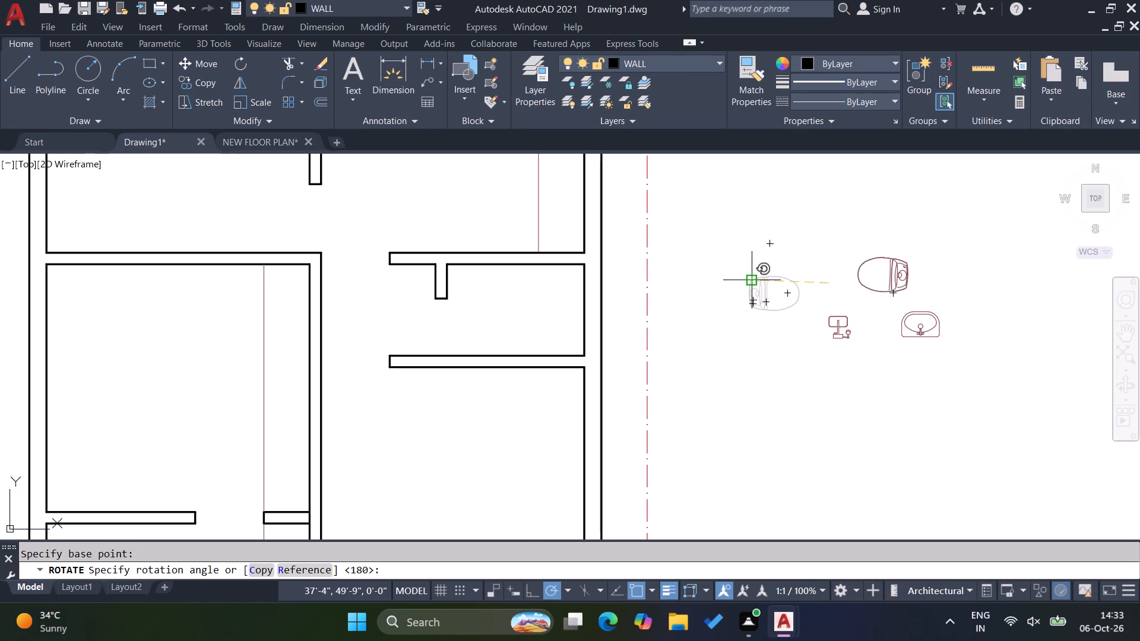
pyautogui.click(724, 280)
# Move the rotated WC into the upper toilet, close to the inner face of its right wall.
pyautogui.click(866, 282)
pyautogui.click(840, 255)
pyautogui.press('m')
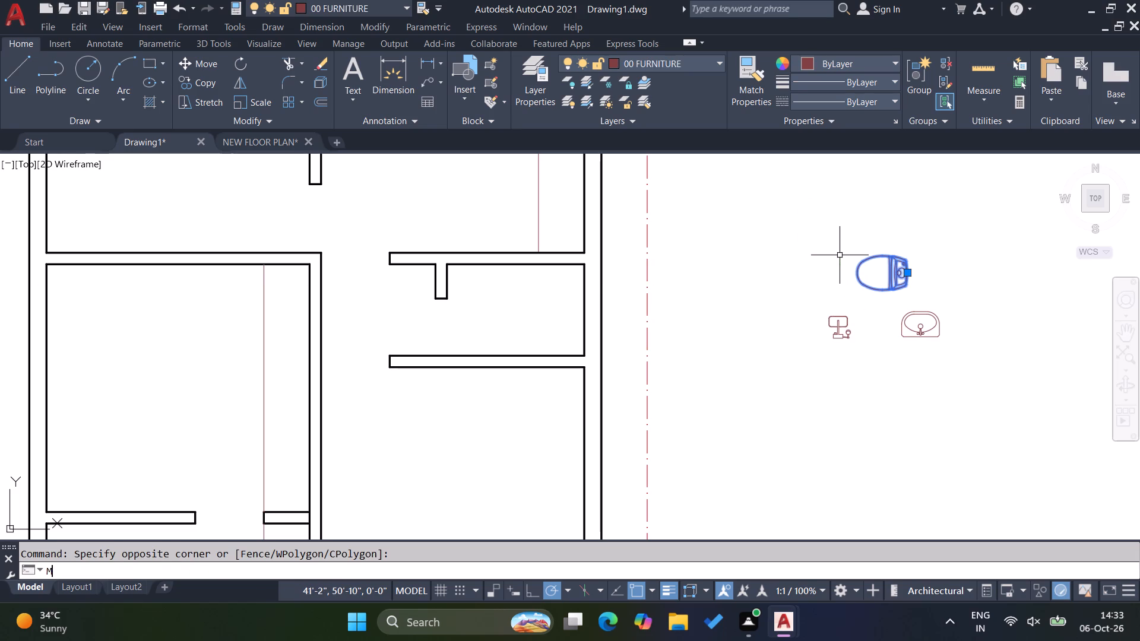
pyautogui.press('Return')
pyautogui.click(919, 268)
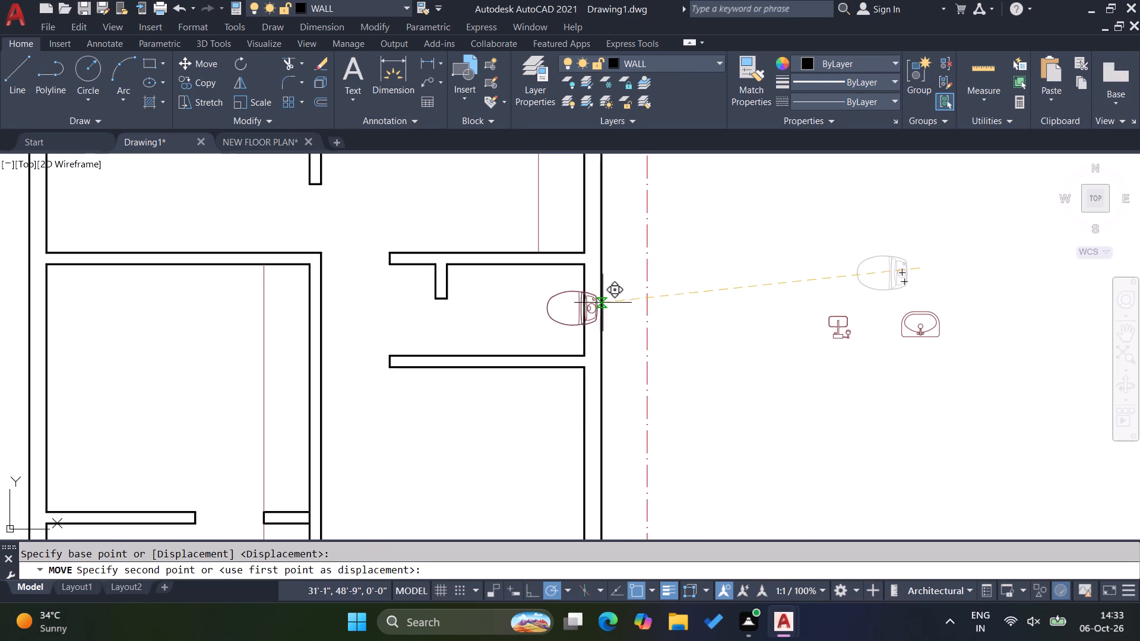
pyautogui.scroll(2, 584, 303)
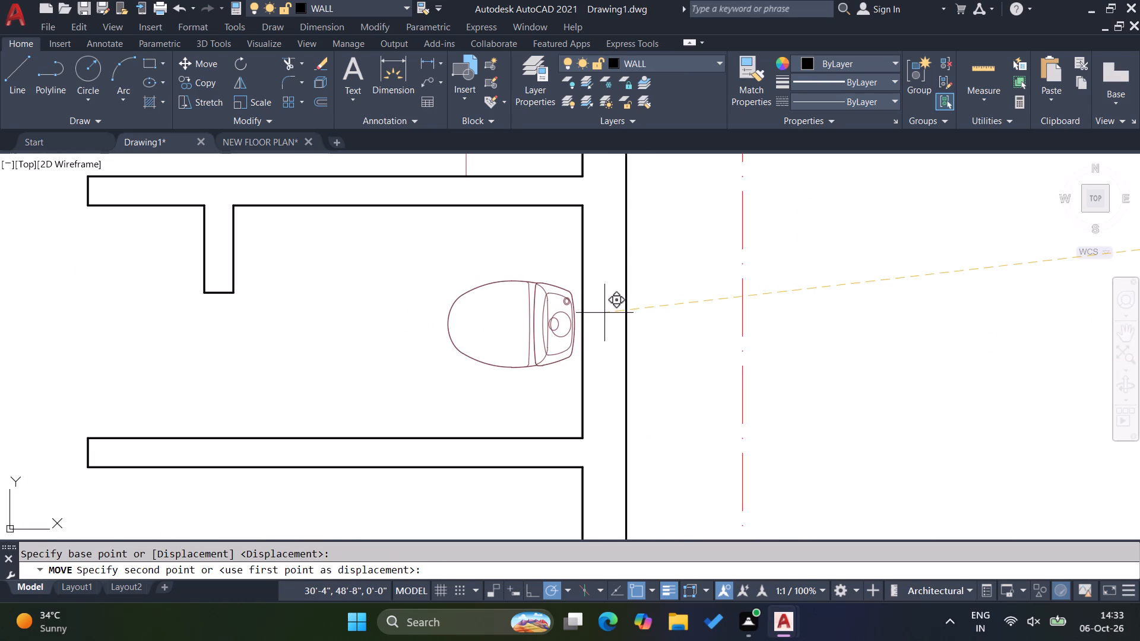
pyautogui.click(604, 313)
pyautogui.press('Escape')
pyautogui.press('Escape')
# Move the WC by its back edge's midpoint flush against the upper toilet's right wall.
pyautogui.click(544, 351)
pyautogui.press('m')
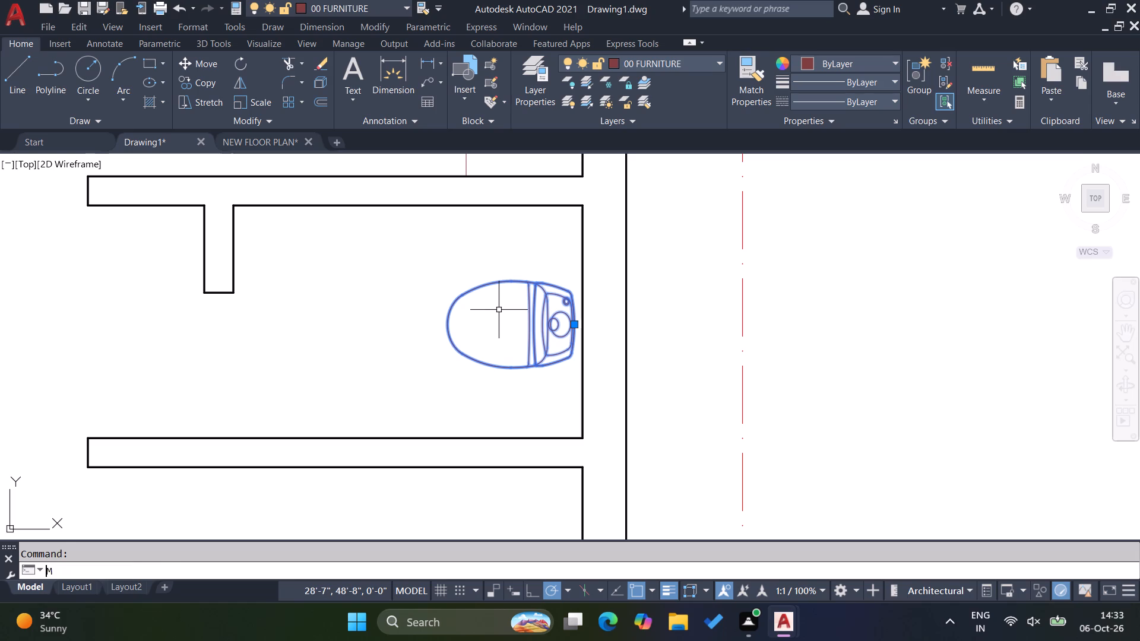
pyautogui.press('Return')
pyautogui.scroll(2, 578, 323)
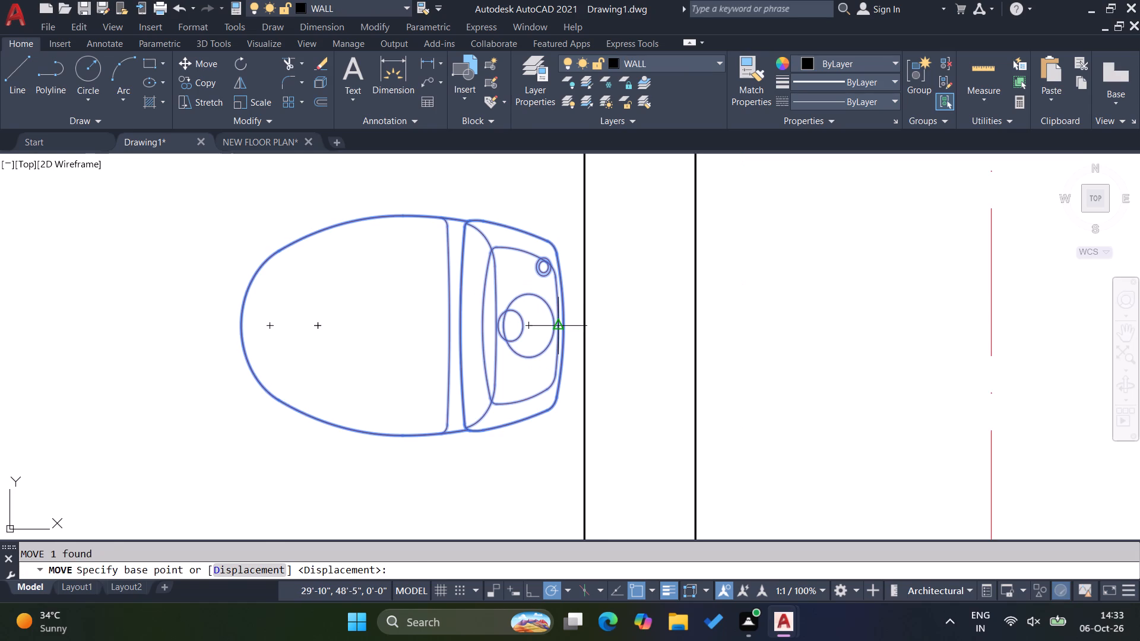
pyautogui.click(563, 325)
pyautogui.scroll(-2, 590, 338)
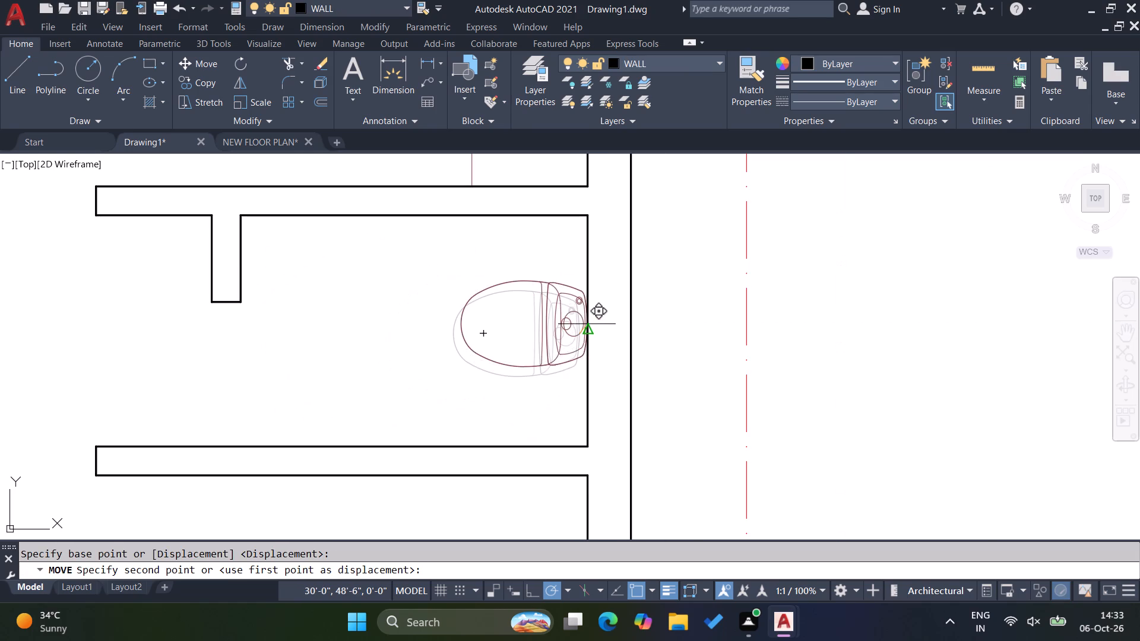
pyautogui.click(587, 332)
pyautogui.press('Escape')
pyautogui.press('Escape')
# Rotate the copied shower outside the plan by 180°.
pyautogui.scroll(-3, 478, 325)
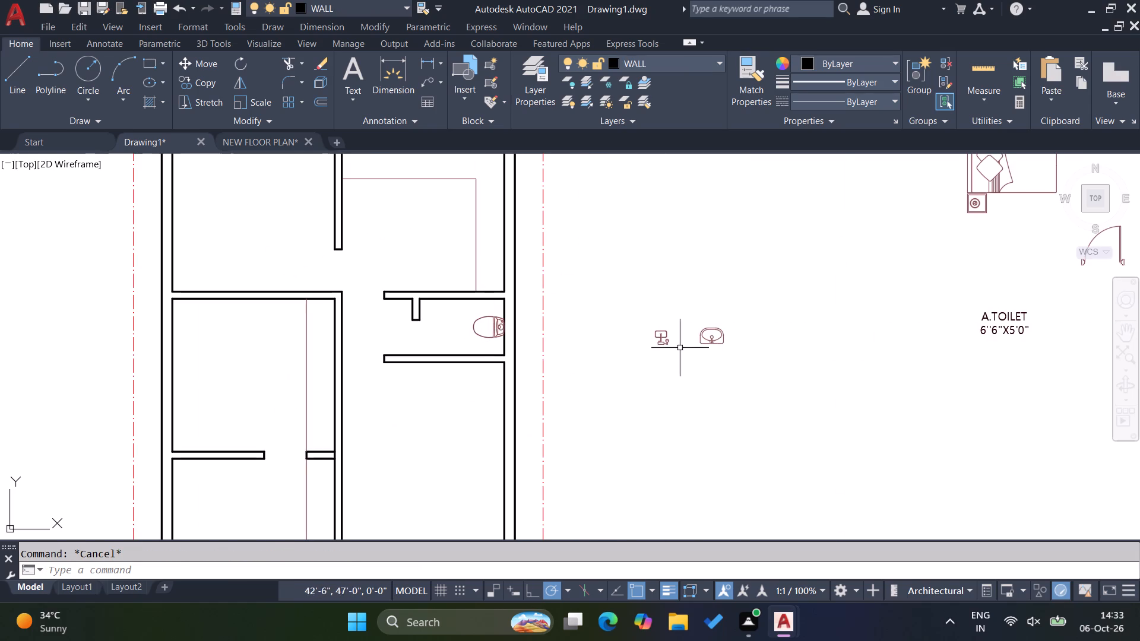
pyautogui.click(725, 362)
pyautogui.click(688, 370)
pyautogui.click(659, 334)
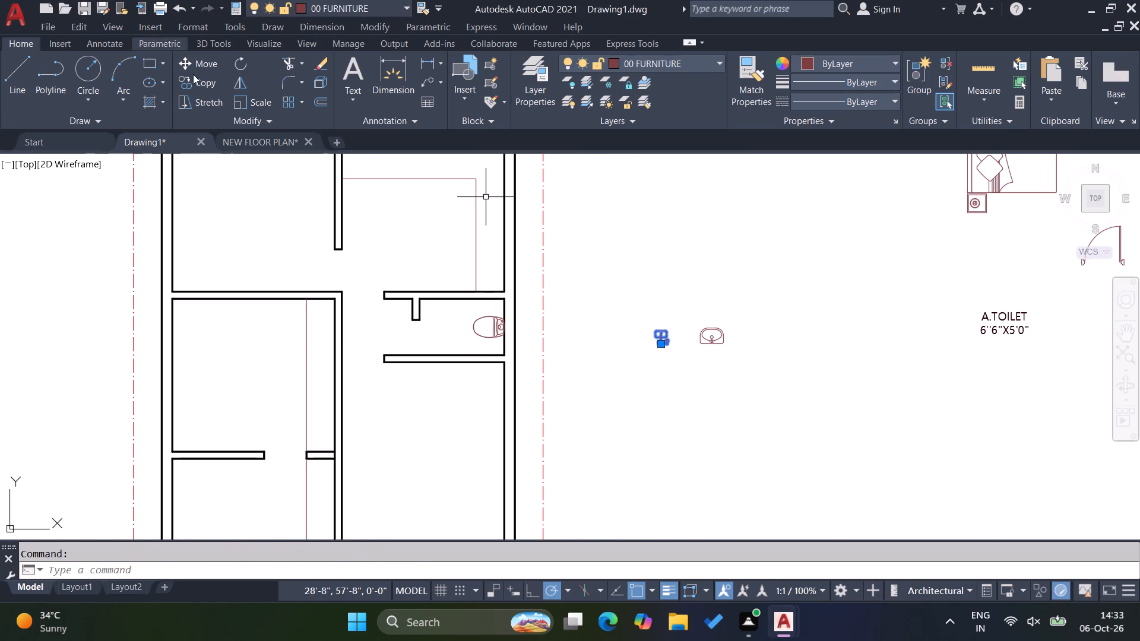
pyautogui.click(240, 59)
pyautogui.click(591, 269)
pyautogui.click(578, 268)
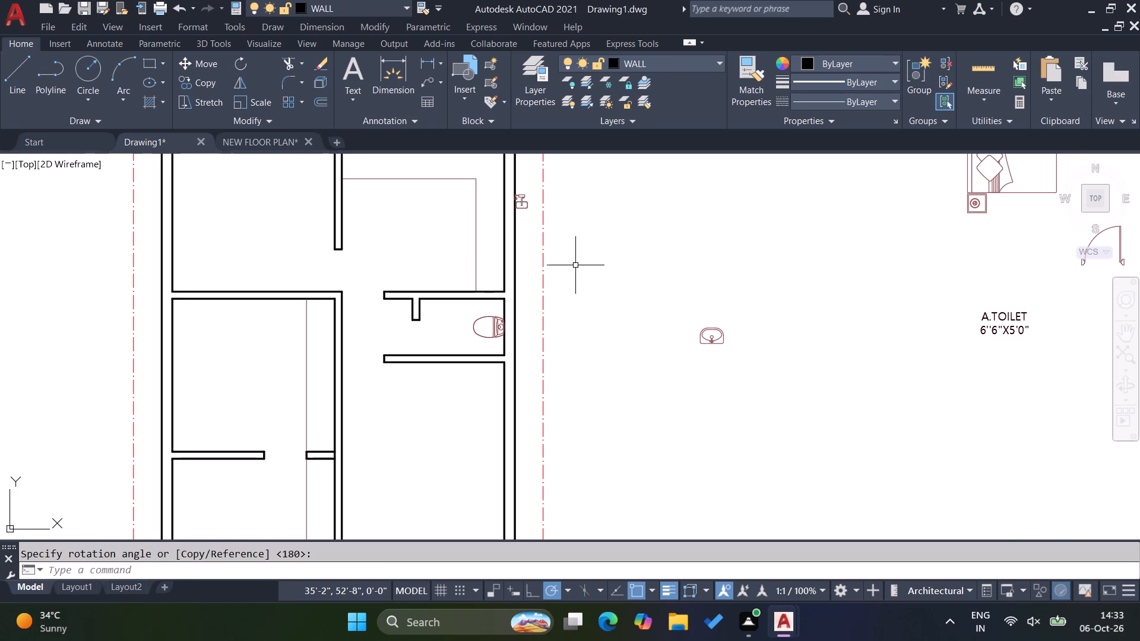
# Move the rotated shower into the upper toilet, against the inner face of its top wall between the stub wall and the WC.
pyautogui.scroll(2, 498, 208)
pyautogui.click(566, 217)
pyautogui.click(555, 204)
pyautogui.press('m')
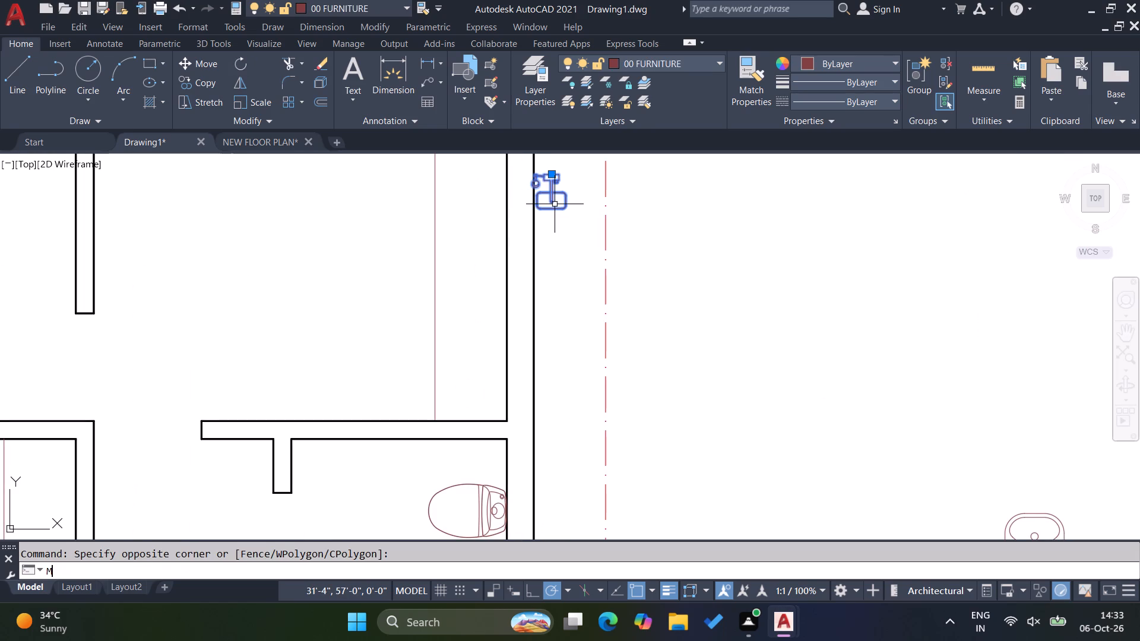
pyautogui.press('Return')
pyautogui.scroll(2, 551, 161)
pyautogui.click(544, 191)
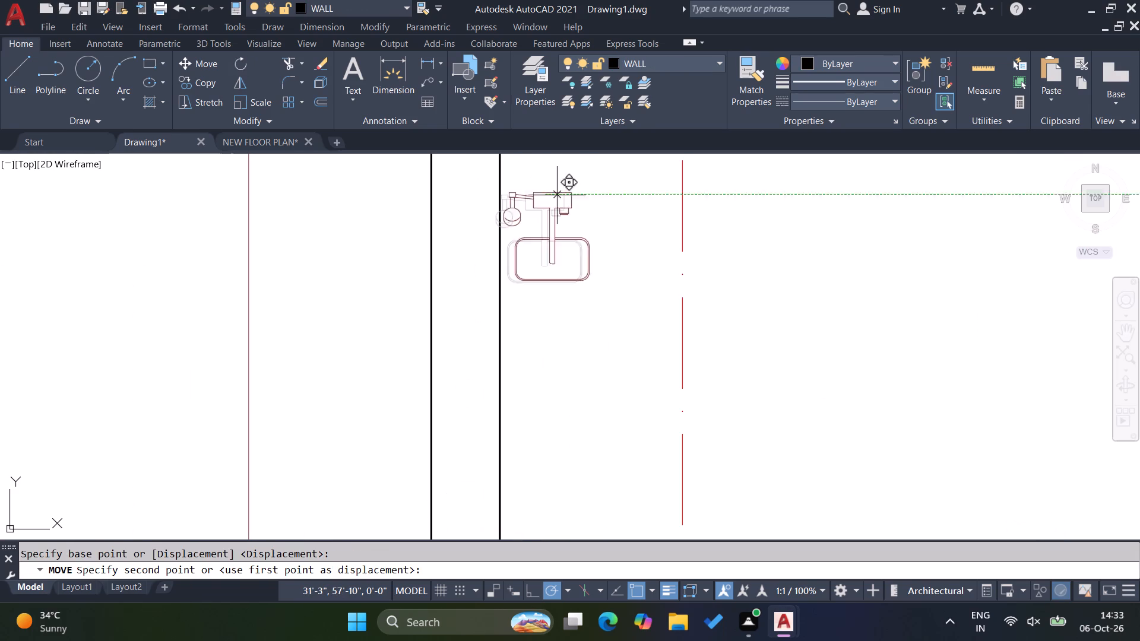
pyautogui.scroll(-1, 743, 204)
pyautogui.scroll(-3, 764, 293)
pyautogui.scroll(2, 658, 389)
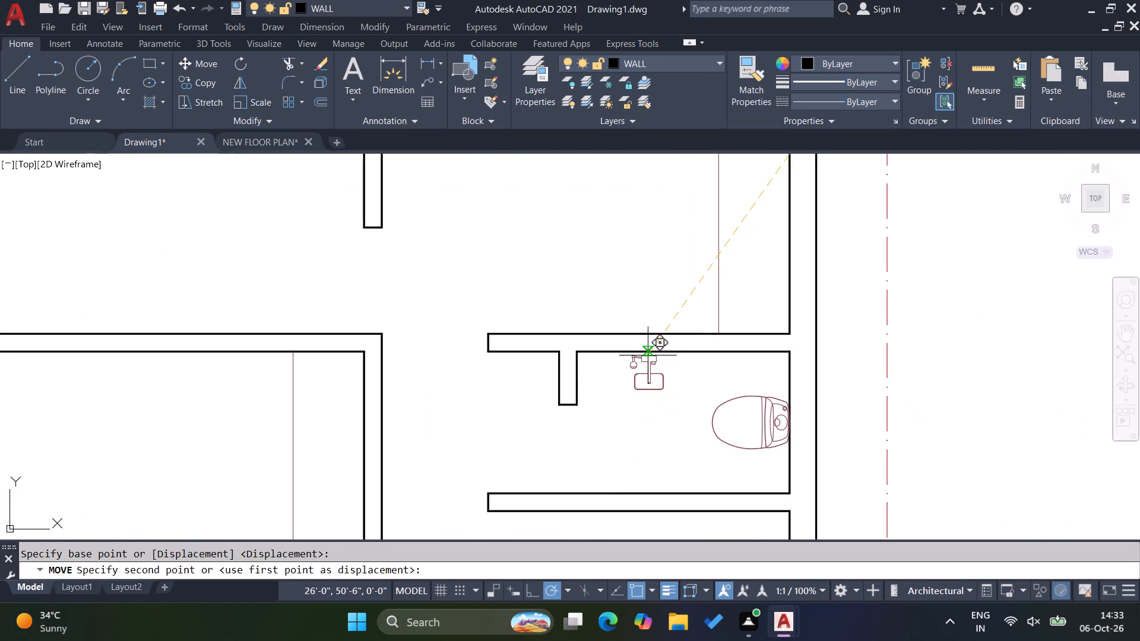
pyautogui.click(648, 352)
pyautogui.press('Escape')
pyautogui.press('Escape')
# Rotate the copied washbasin outside the plan by 180°.
pyautogui.scroll(-2, 540, 313)
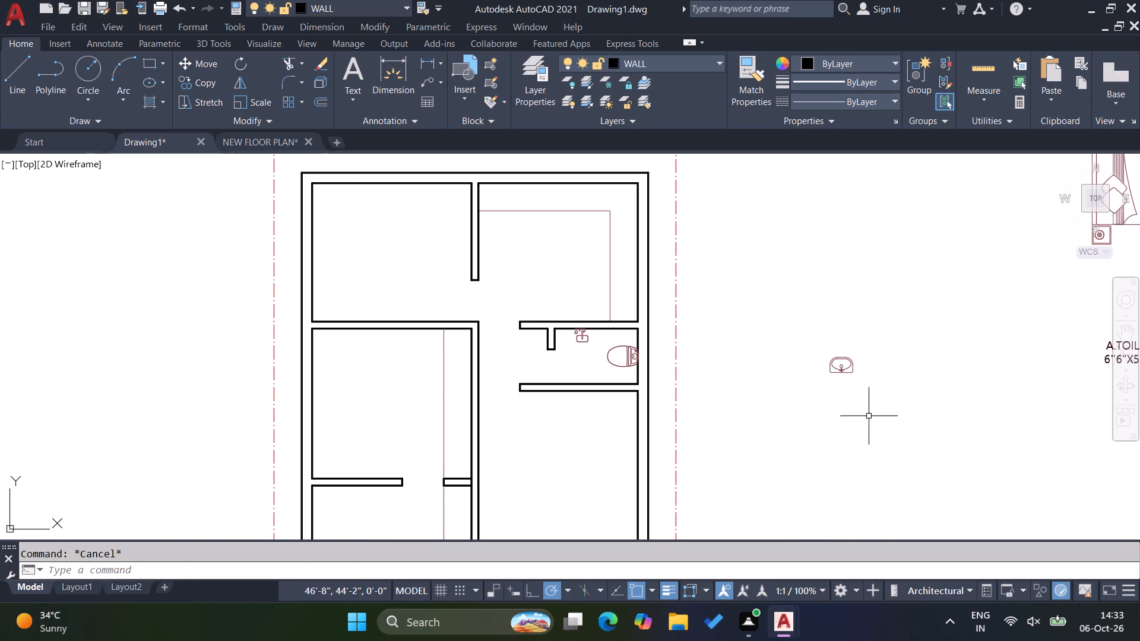
pyautogui.click(874, 415)
pyautogui.click(829, 353)
pyautogui.click(247, 64)
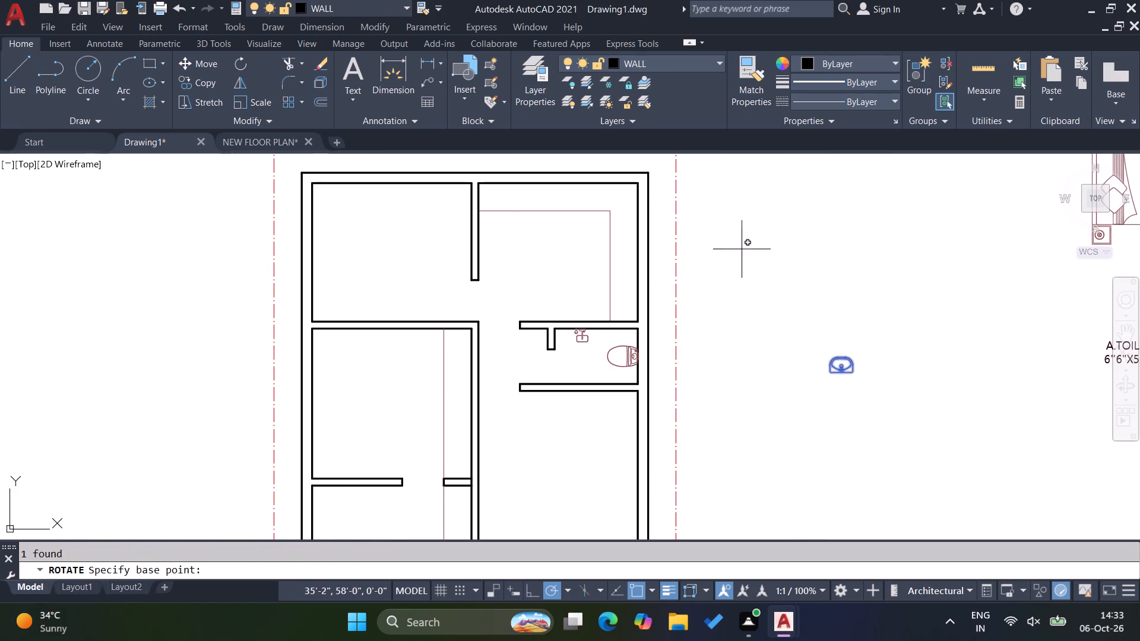
pyautogui.click(778, 290)
pyautogui.click(740, 288)
# Move the washbasin by its back edge's midpoint against the upper toilet's top wall, on the left side of the stub wall.
pyautogui.moveTo(720, 245); pyautogui.dragTo(716, 239)
pyautogui.click(704, 208)
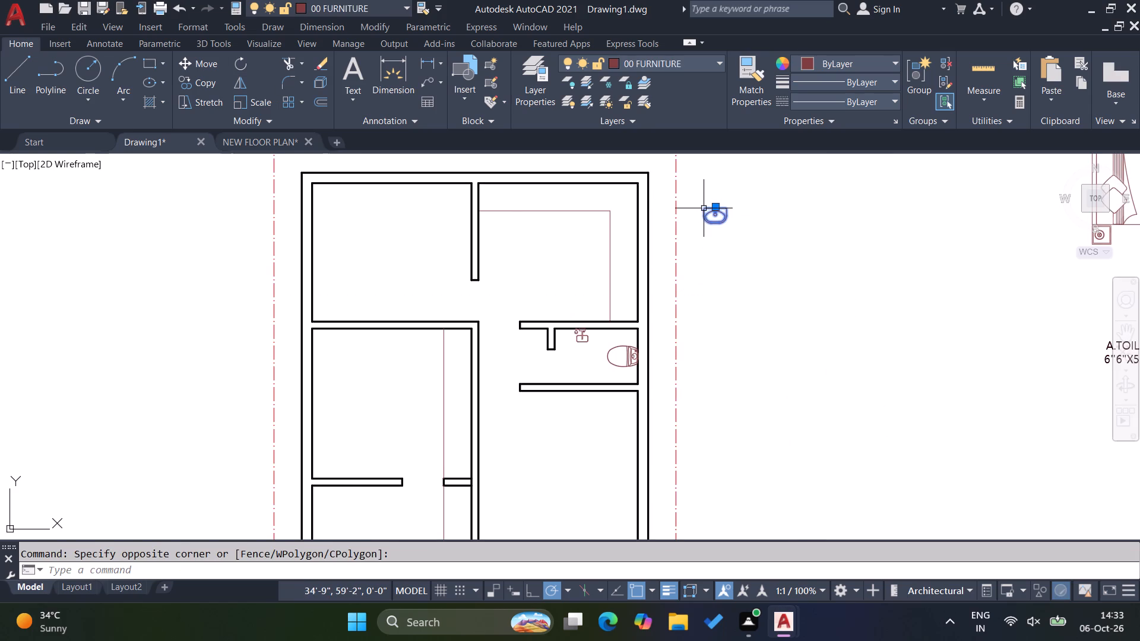
pyautogui.press('m')
pyautogui.press('Return')
pyautogui.scroll(3, 725, 216)
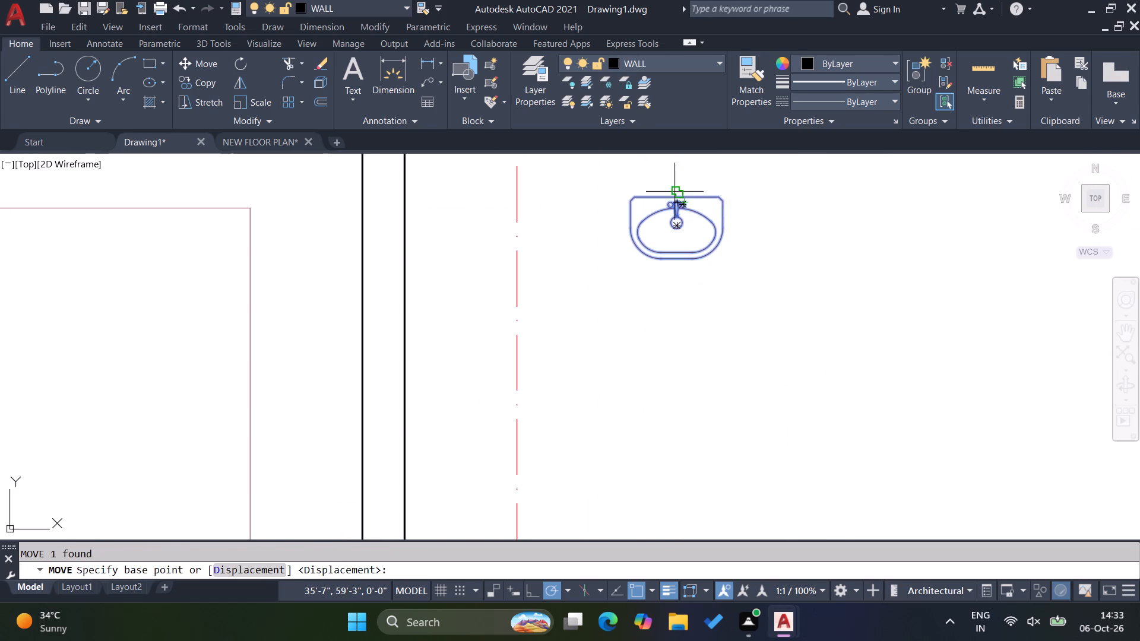
pyautogui.scroll(4, 674, 195)
pyautogui.click(680, 199)
pyautogui.scroll(-6, 806, 214)
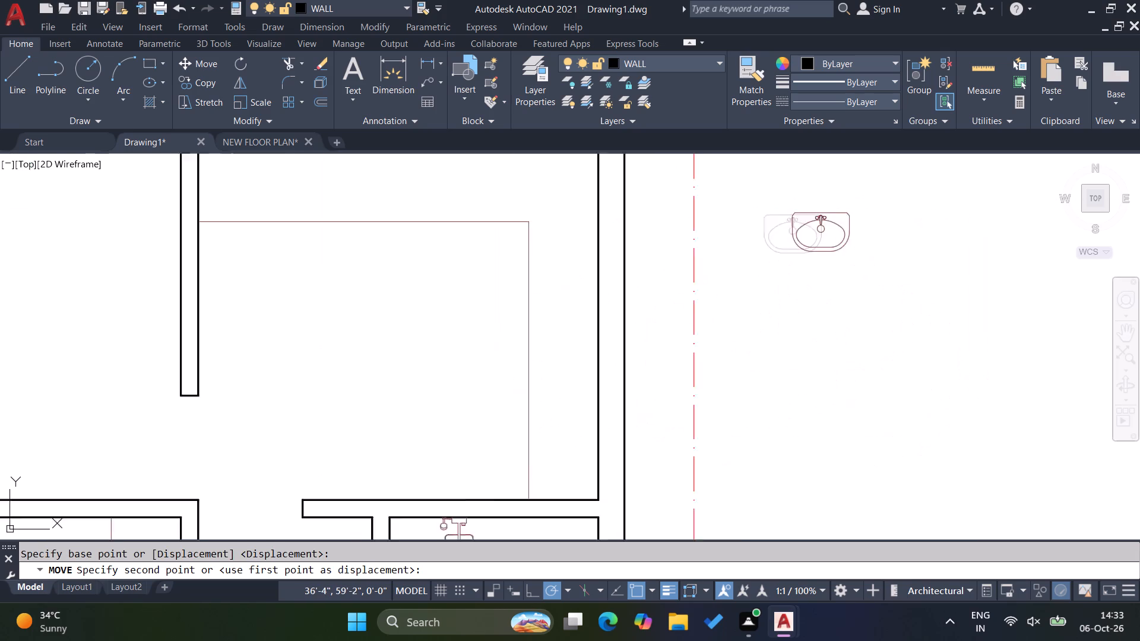
pyautogui.scroll(-2, 816, 217)
pyautogui.scroll(3, 625, 357)
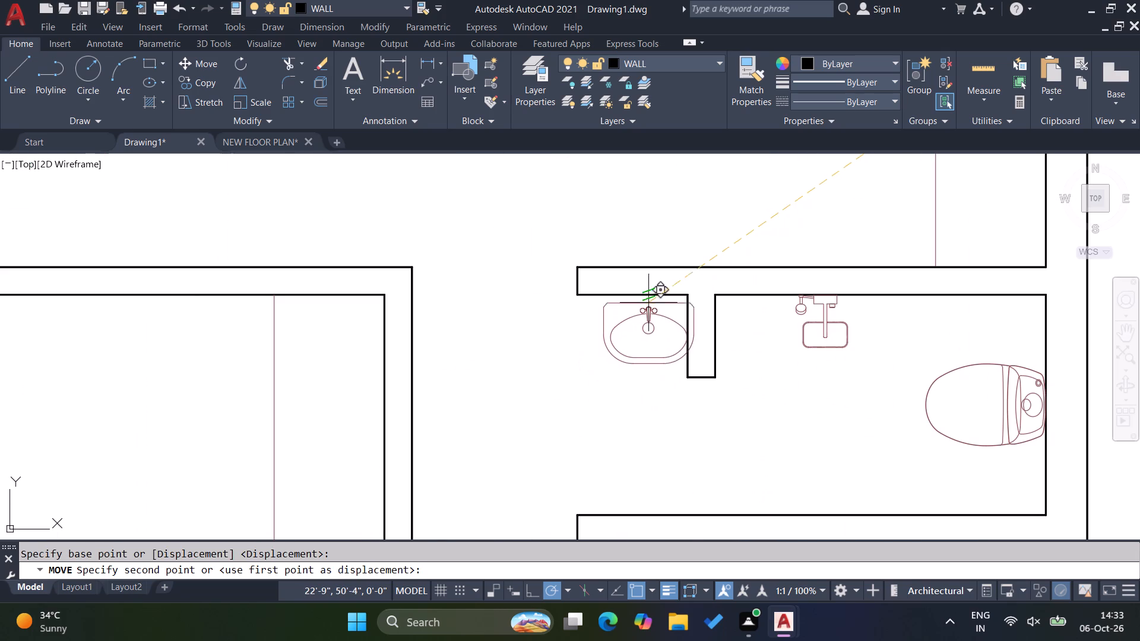
pyautogui.click(628, 297)
pyautogui.press('Escape')
pyautogui.press('Escape')
pyautogui.press('Escape')
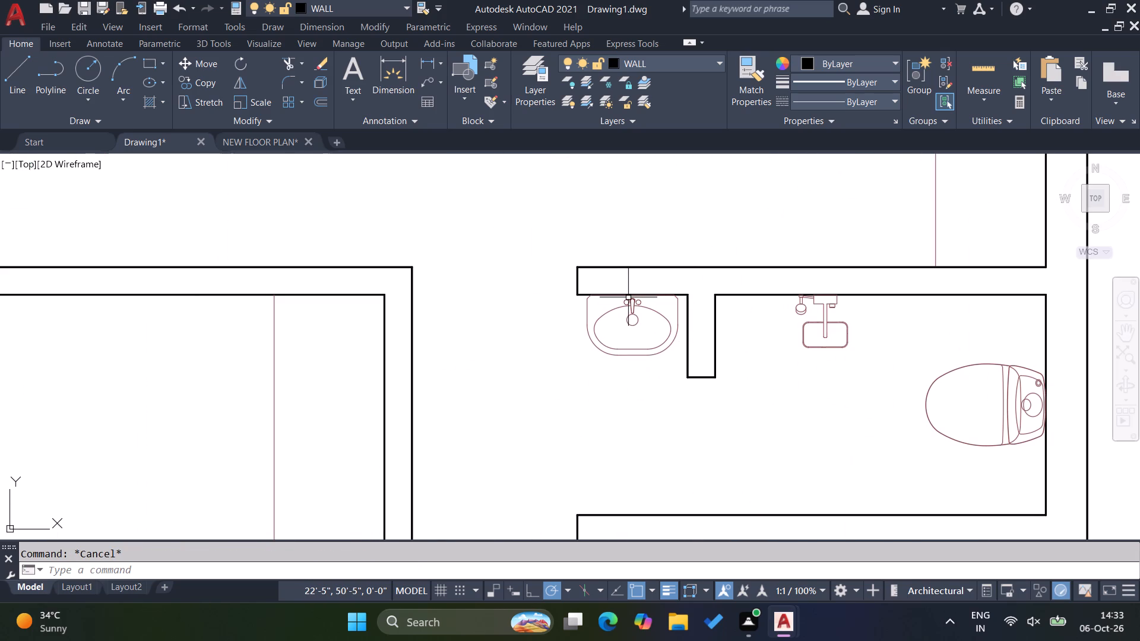
pyautogui.press('Escape')
pyautogui.press('Escape')
# Copy the A.TOILET door beside M.BEDROOM 1 from NEW FLOOR PLAN.dwg and paste it into Drawing1, outside the plan's right side.
pyautogui.scroll(-3, 622, 316)
pyautogui.press('Escape')
pyautogui.press('Escape')
pyautogui.scroll(-2, 654, 307)
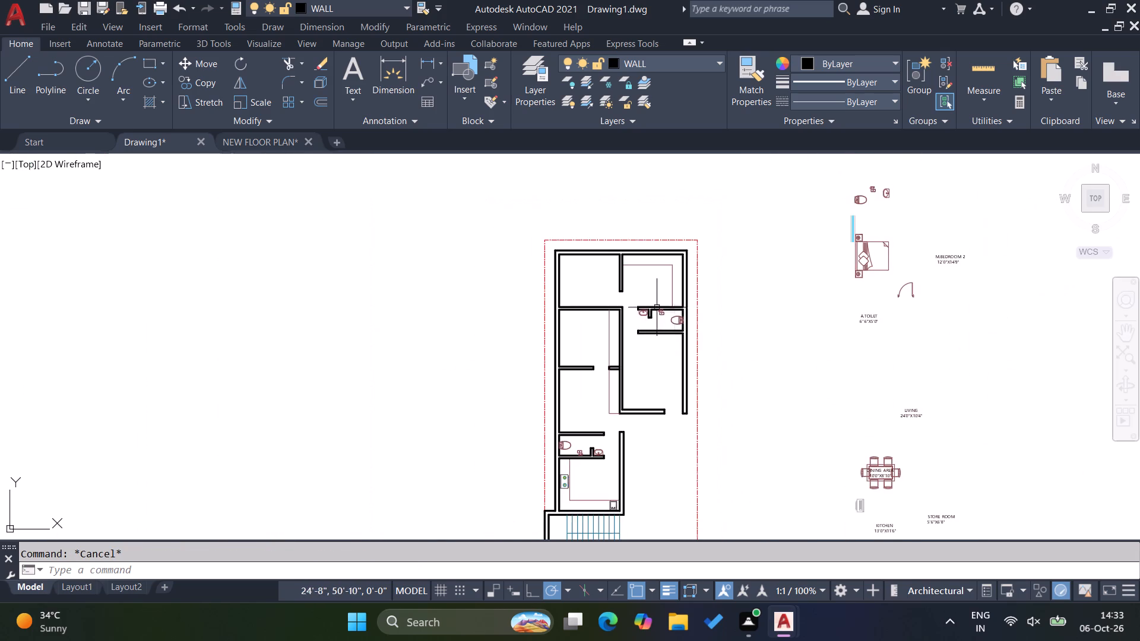
pyautogui.scroll(2, 920, 287)
pyautogui.scroll(-3, 743, 269)
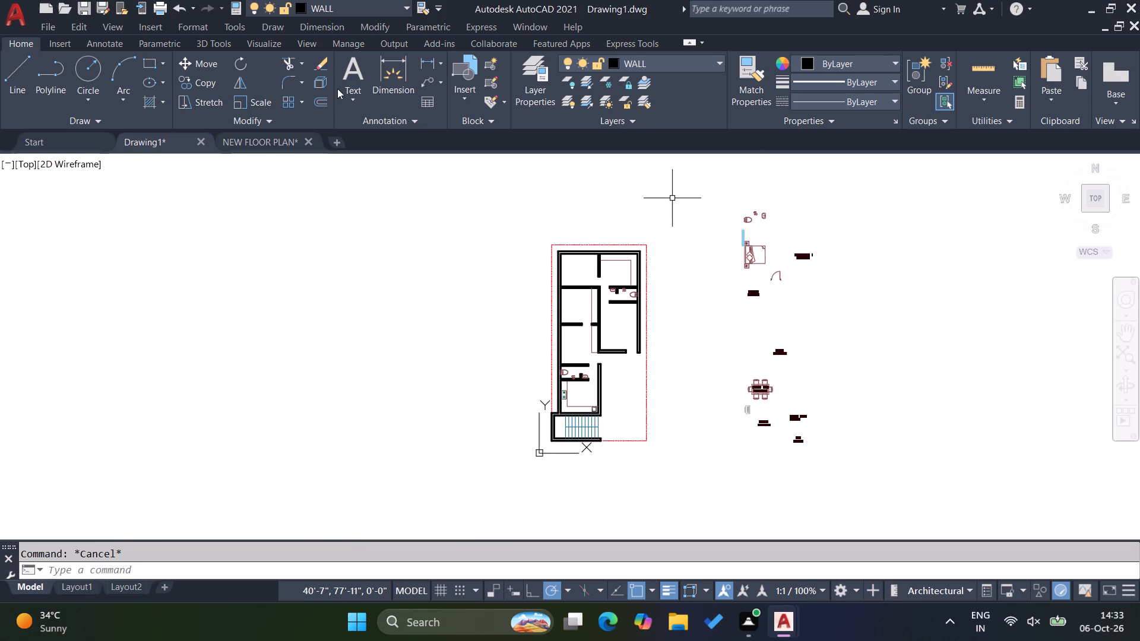
pyautogui.click(263, 143)
pyautogui.scroll(2, 560, 182)
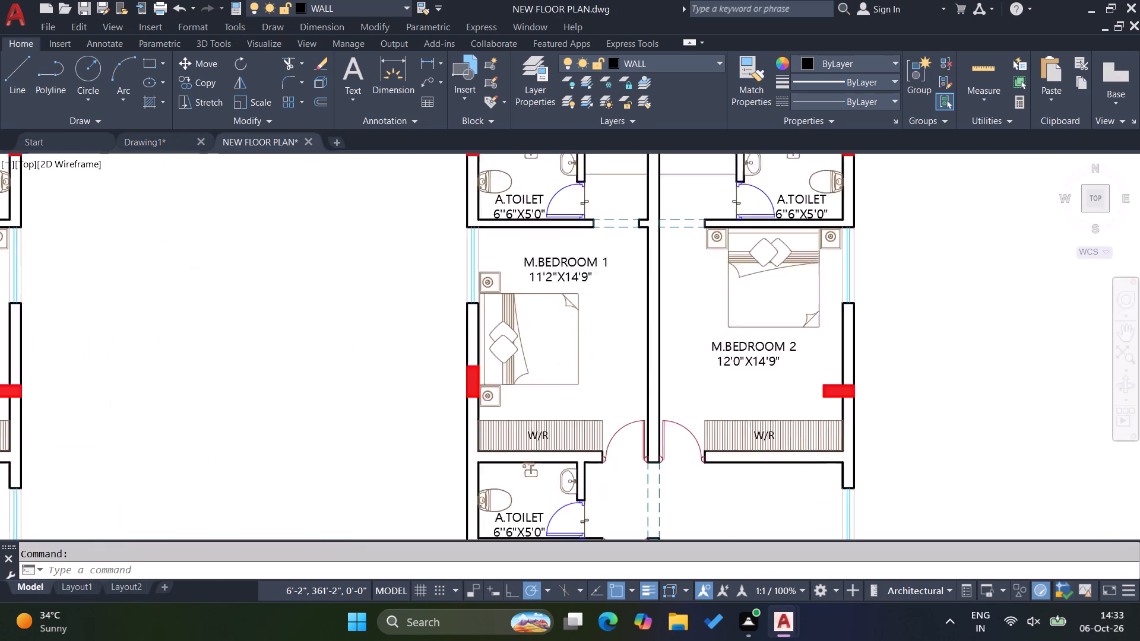
pyautogui.scroll(1, 562, 182)
pyautogui.click(568, 217)
pyautogui.click(546, 189)
pyautogui.hotkey('ctrl', 'c')
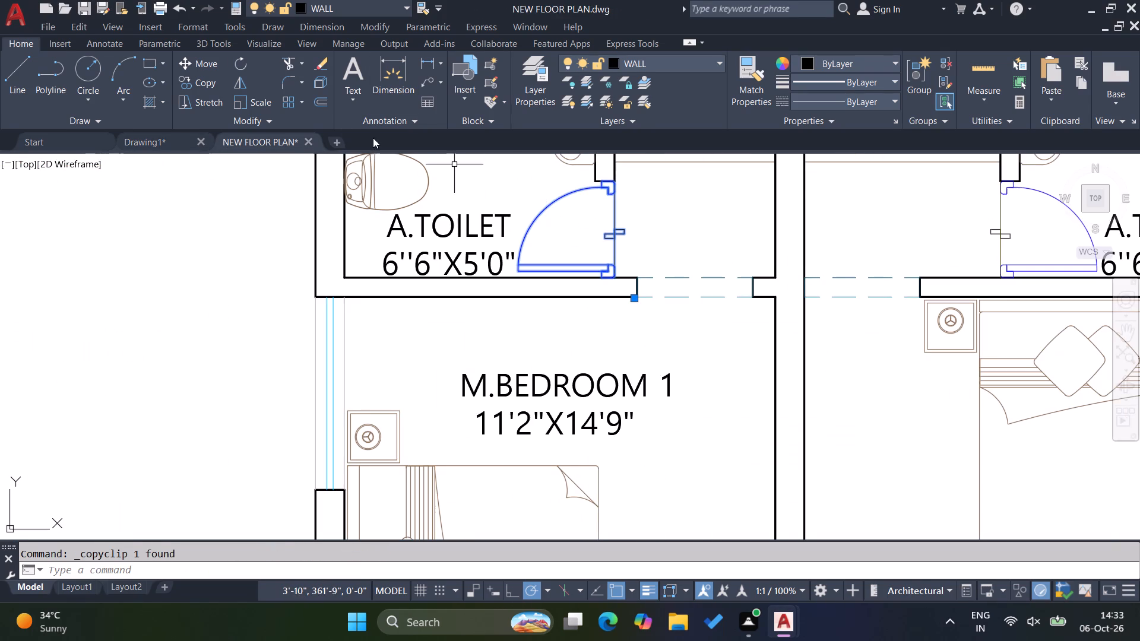
pyautogui.click(181, 139)
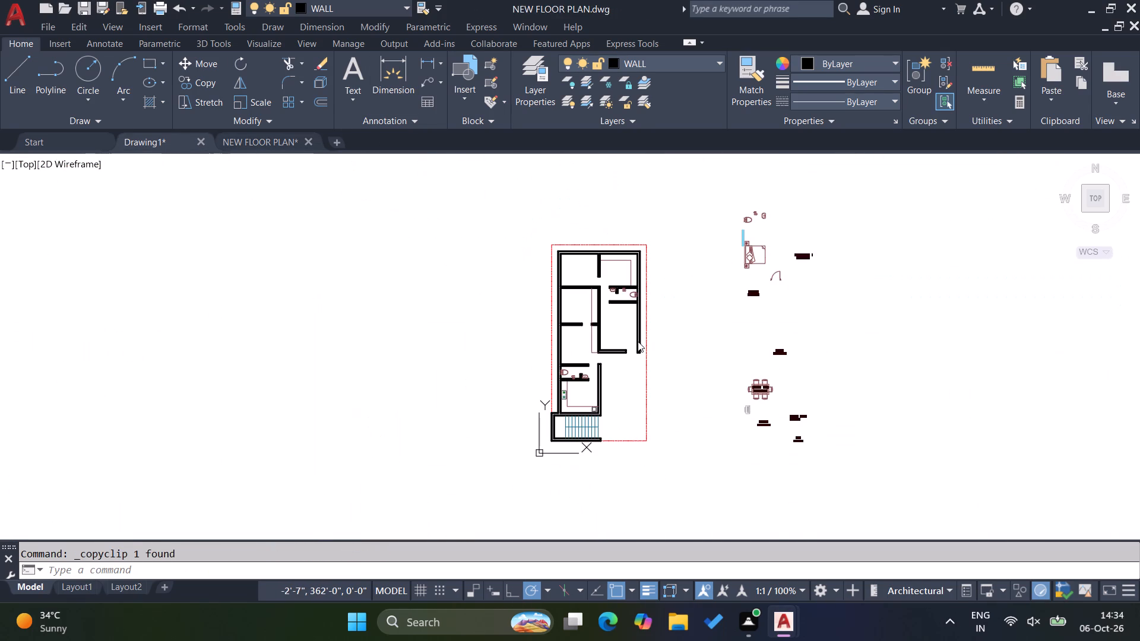
pyautogui.hotkey('ctrl', 'v')
pyautogui.scroll(4, 621, 290)
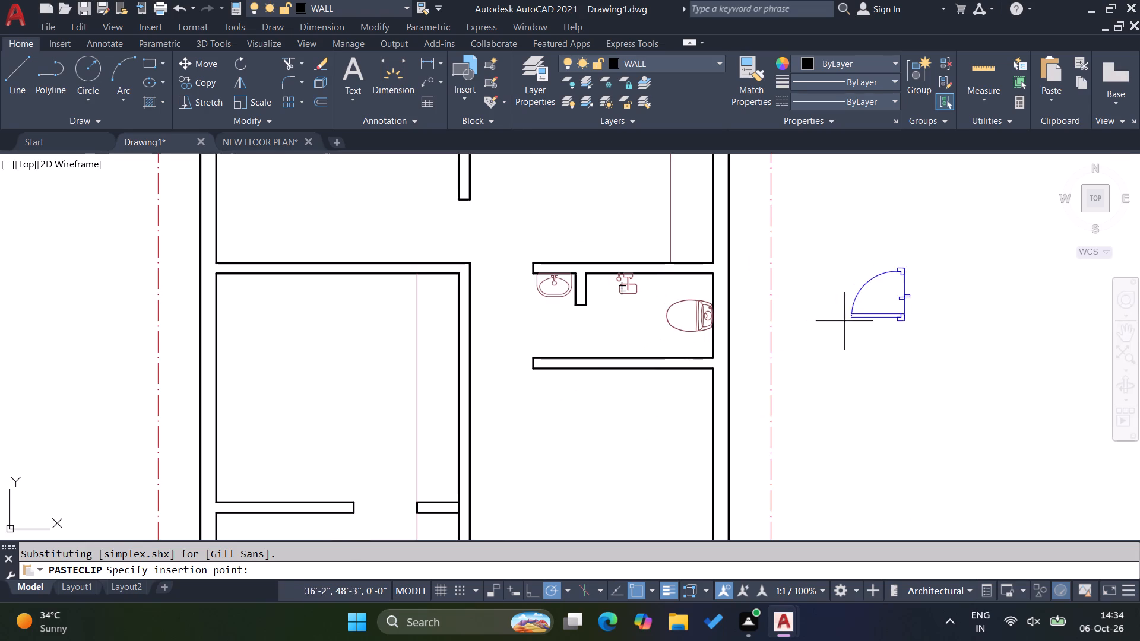
pyautogui.click(859, 318)
pyautogui.press('Escape')
# Mirror the pasted toilet door about a vertical line just to its right, keeping the original.
pyautogui.click(897, 333)
pyautogui.click(859, 277)
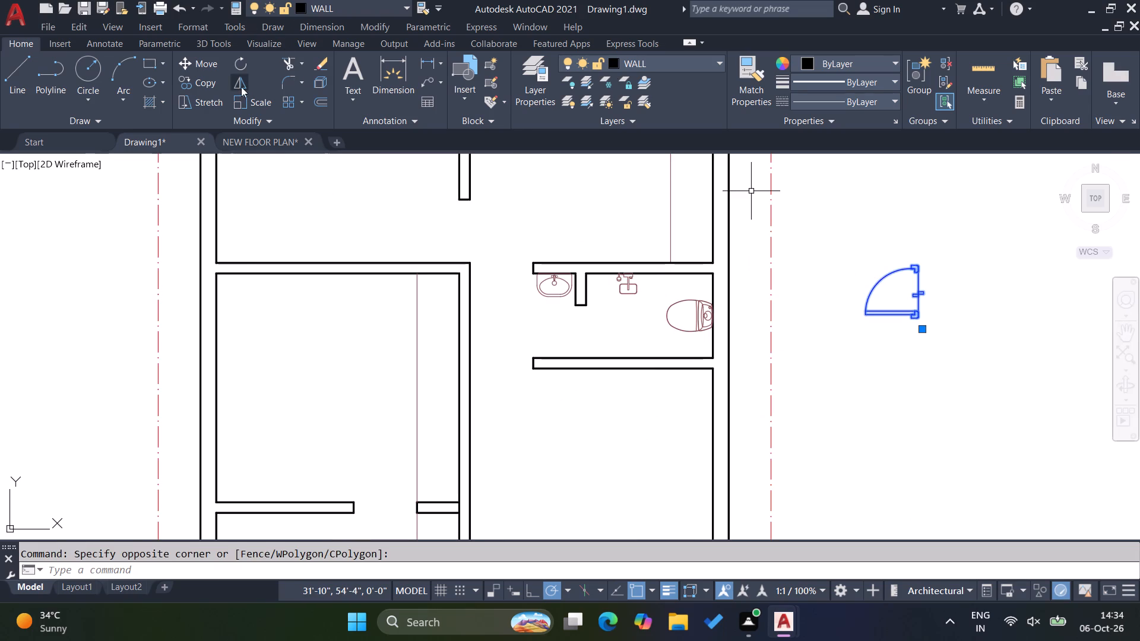
pyautogui.press('Escape')
pyautogui.click(912, 315)
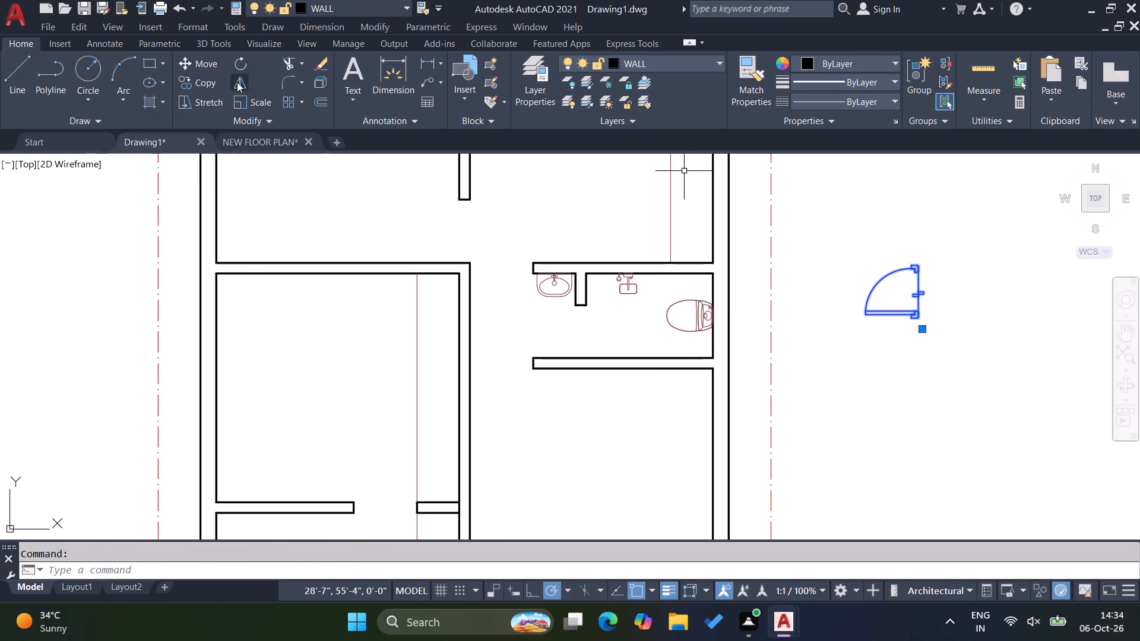
pyautogui.click(242, 85)
pyautogui.click(935, 238)
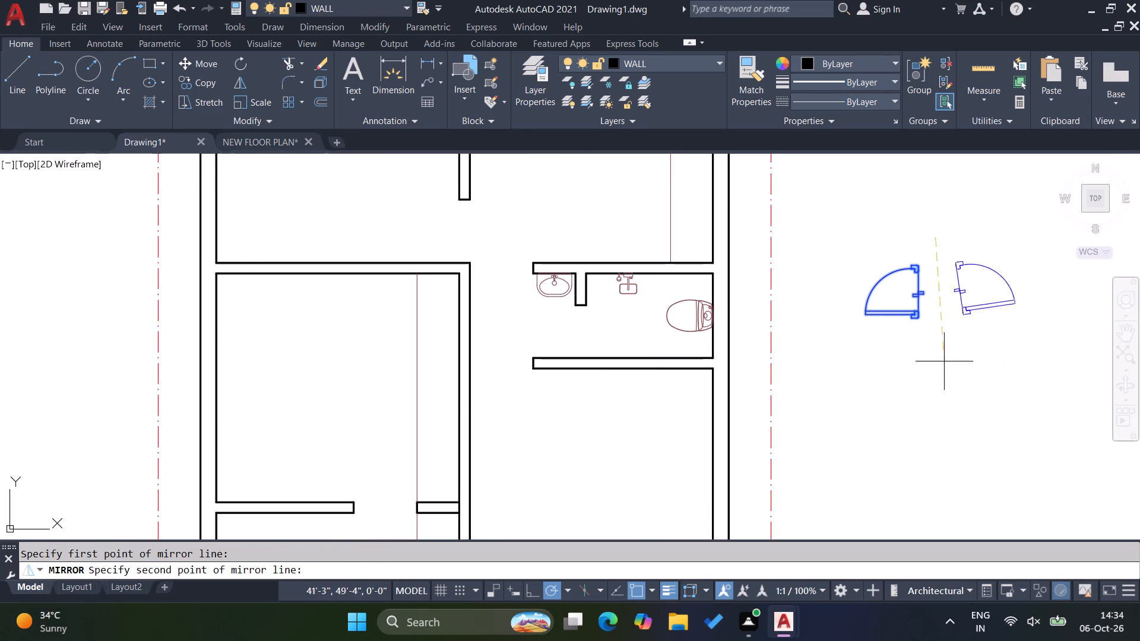
pyautogui.click(940, 373)
pyautogui.press('Return')
# Move the mirrored door by its upper frame corner to the lower-left corner of the upper toilet's stub wall.
pyautogui.click(980, 335)
pyautogui.click(957, 286)
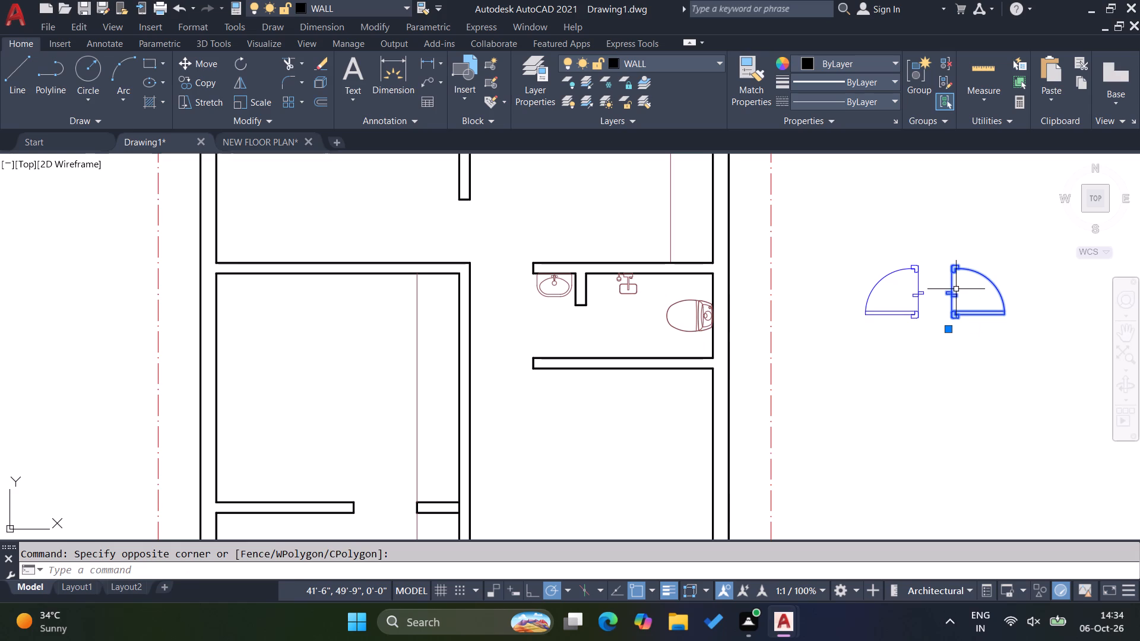
pyautogui.press('m')
pyautogui.press('Return')
pyautogui.scroll(7, 946, 320)
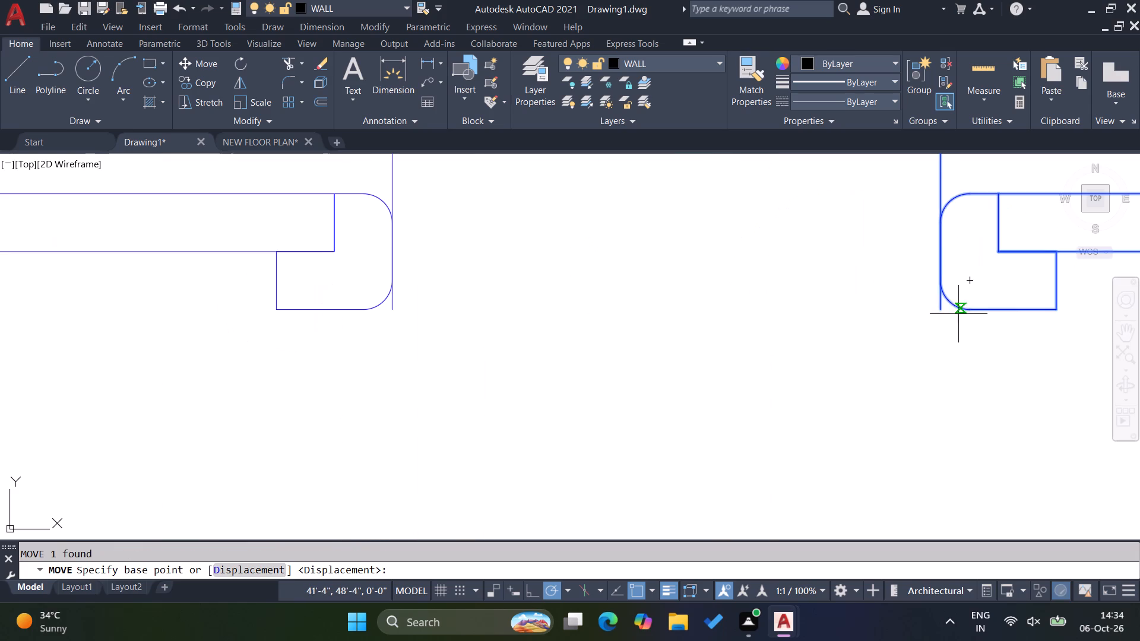
pyautogui.scroll(-6, 933, 379)
pyautogui.scroll(7, 929, 284)
pyautogui.click(925, 304)
pyautogui.scroll(-4, 966, 277)
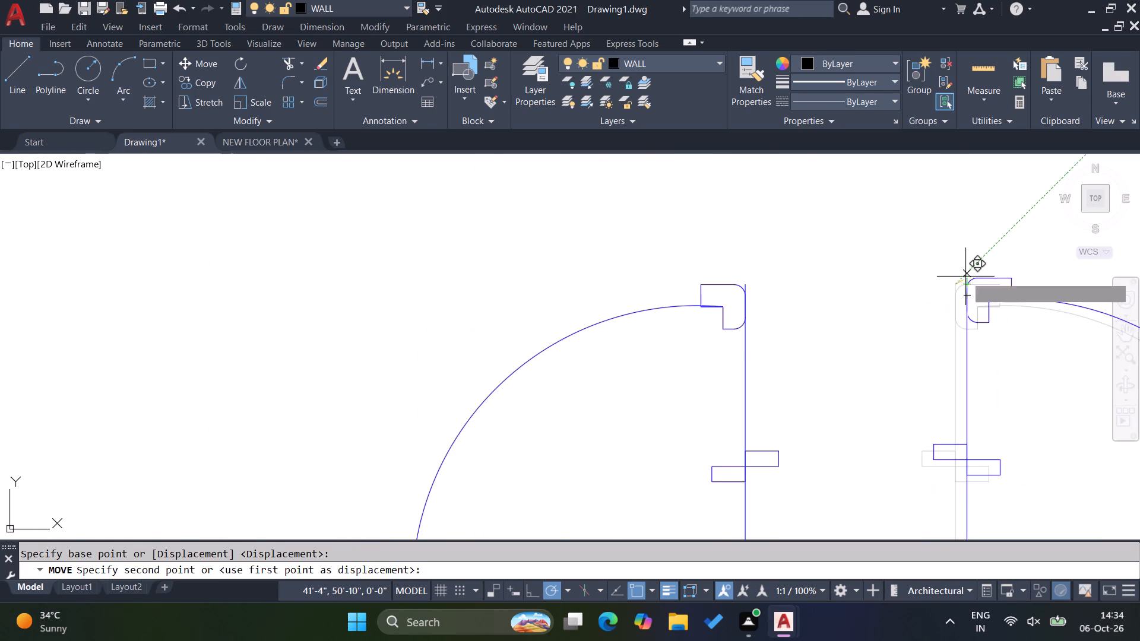
pyautogui.scroll(-4, 965, 277)
pyautogui.scroll(4, 581, 311)
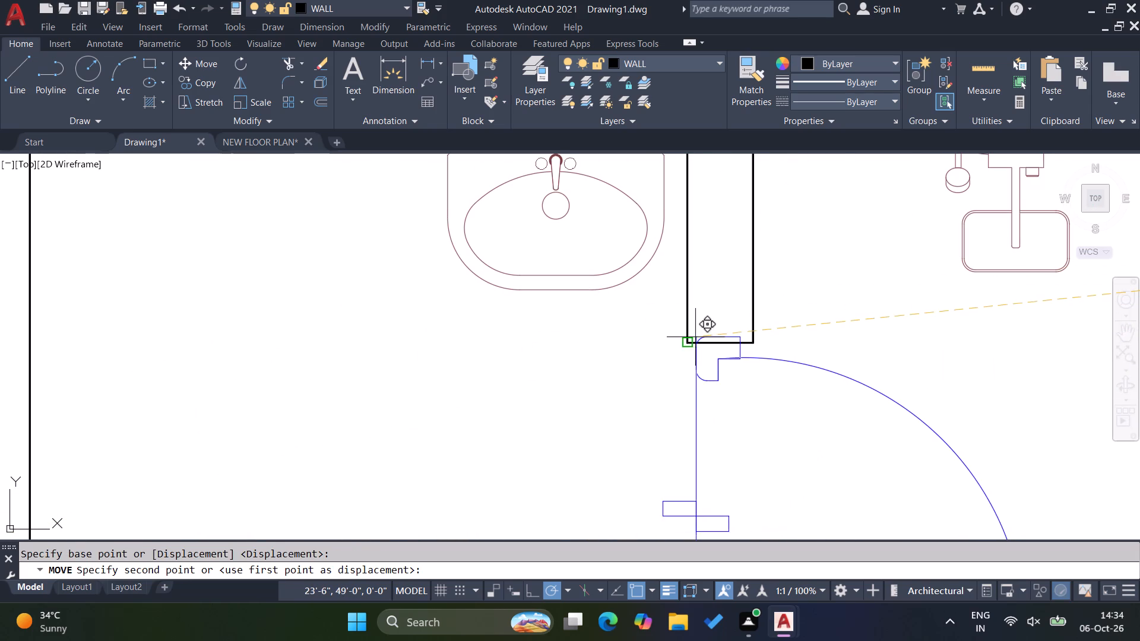
pyautogui.click(689, 338)
pyautogui.press('Escape')
pyautogui.scroll(-4, 668, 285)
pyautogui.press('Escape')
pyautogui.press('Escape')
# Copy the original toilet door by its lower frame corner to the upper-right corner of the lower toilet's stub wall.
pyautogui.scroll(-2, 679, 286)
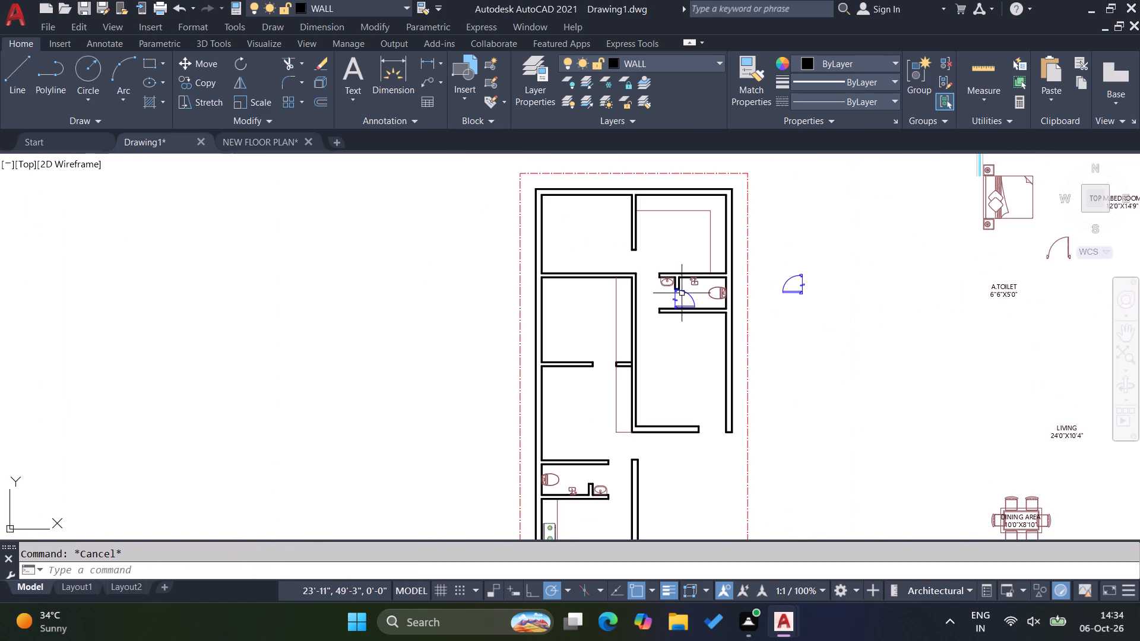
pyautogui.click(803, 302)
pyautogui.click(795, 283)
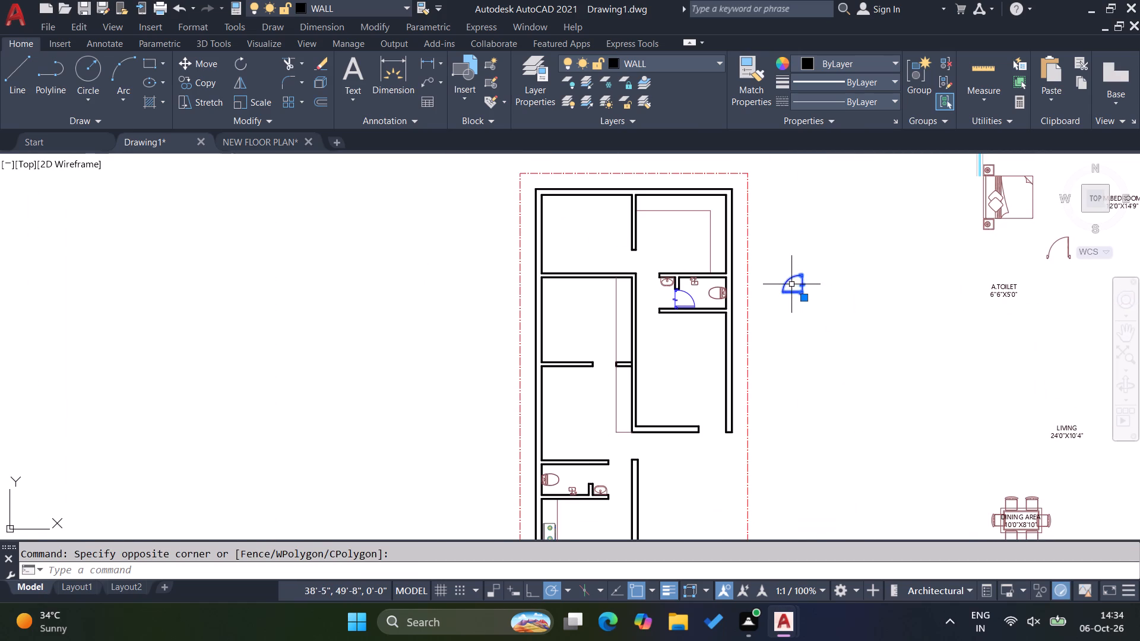
pyautogui.write('CO')
pyautogui.press('Return')
pyautogui.scroll(4, 809, 287)
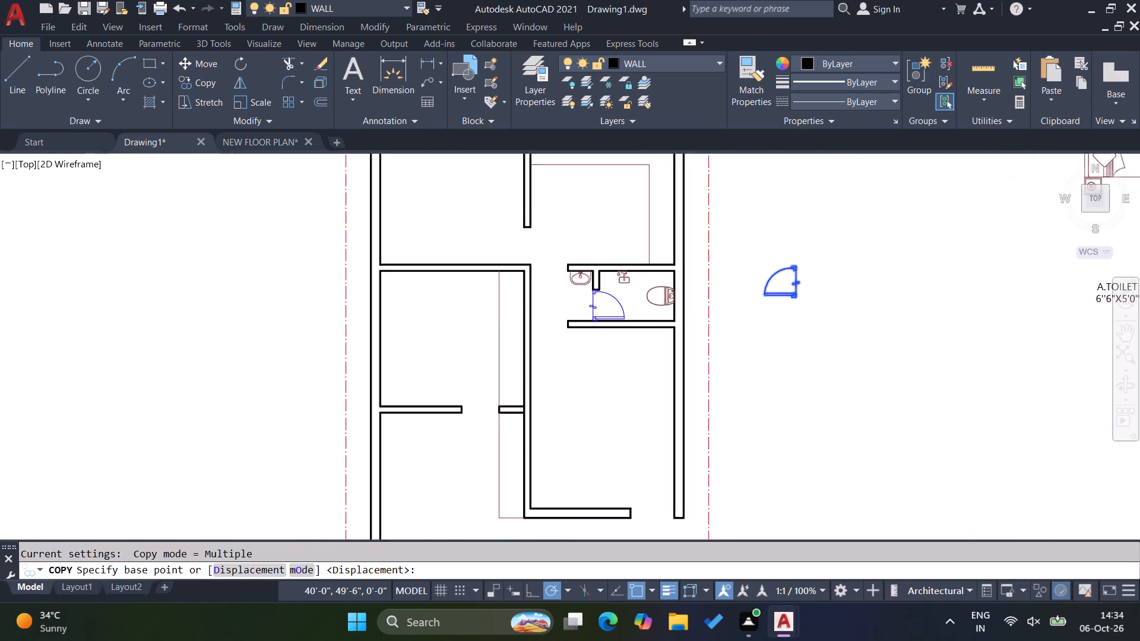
pyautogui.scroll(2, 758, 326)
pyautogui.click(721, 327)
pyautogui.scroll(-7, 864, 286)
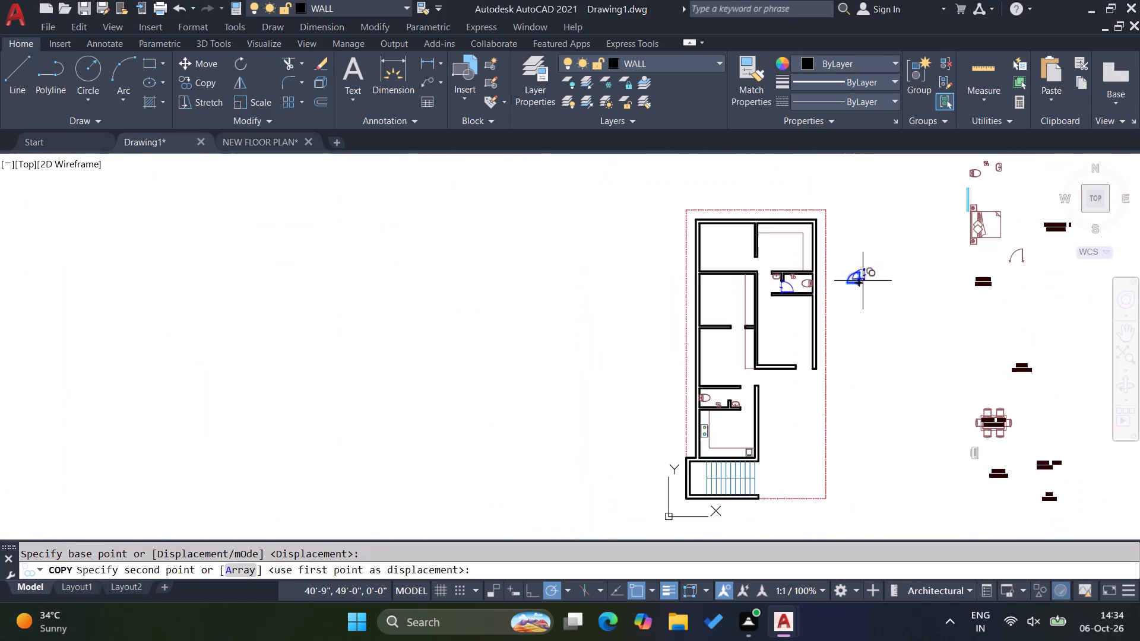
pyautogui.scroll(4, 727, 418)
pyautogui.scroll(3, 737, 350)
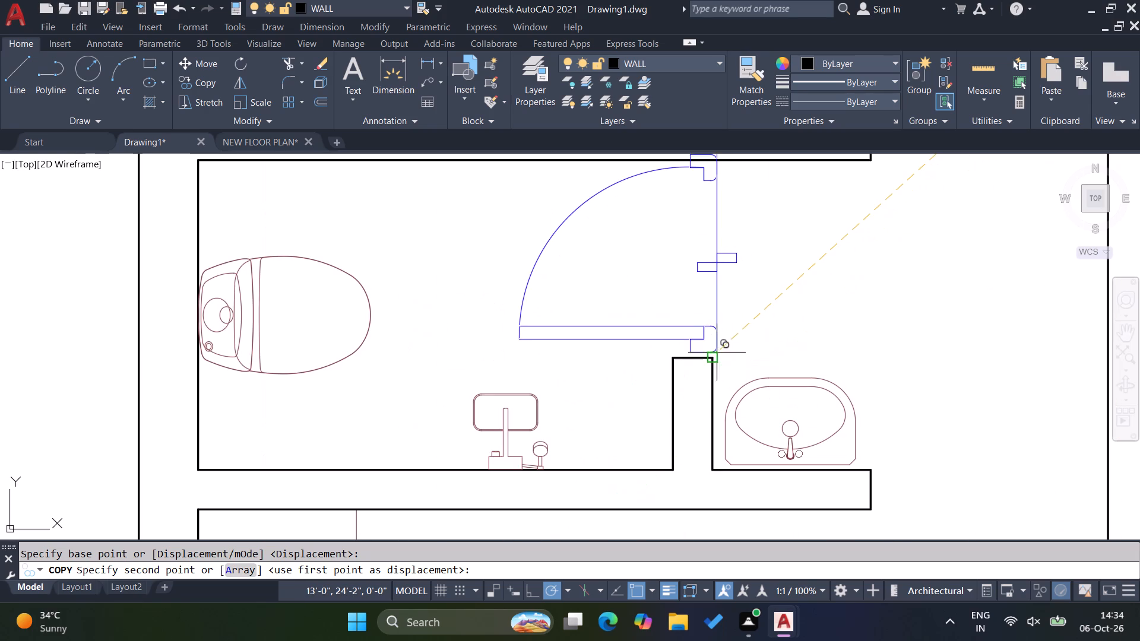
pyautogui.click(716, 355)
pyautogui.press('Escape')
pyautogui.press('Escape')
pyautogui.scroll(-3, 634, 379)
pyautogui.press('Escape')
pyautogui.press('Escape')
pyautogui.scroll(-2, 724, 379)
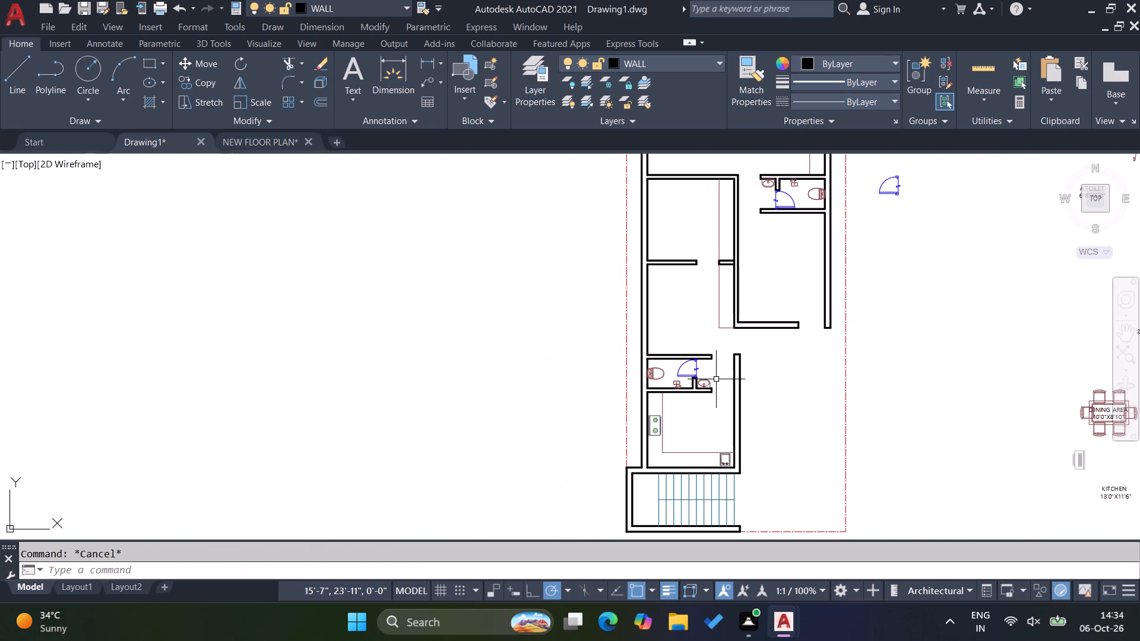
# Copy the single swing door from outside the plan to near the opening in the right-hand bedroom's bottom wall.
pyautogui.scroll(-1, 716, 351)
pyautogui.scroll(2, 962, 230)
pyautogui.moveTo(1035, 234); pyautogui.dragTo(1030, 232)
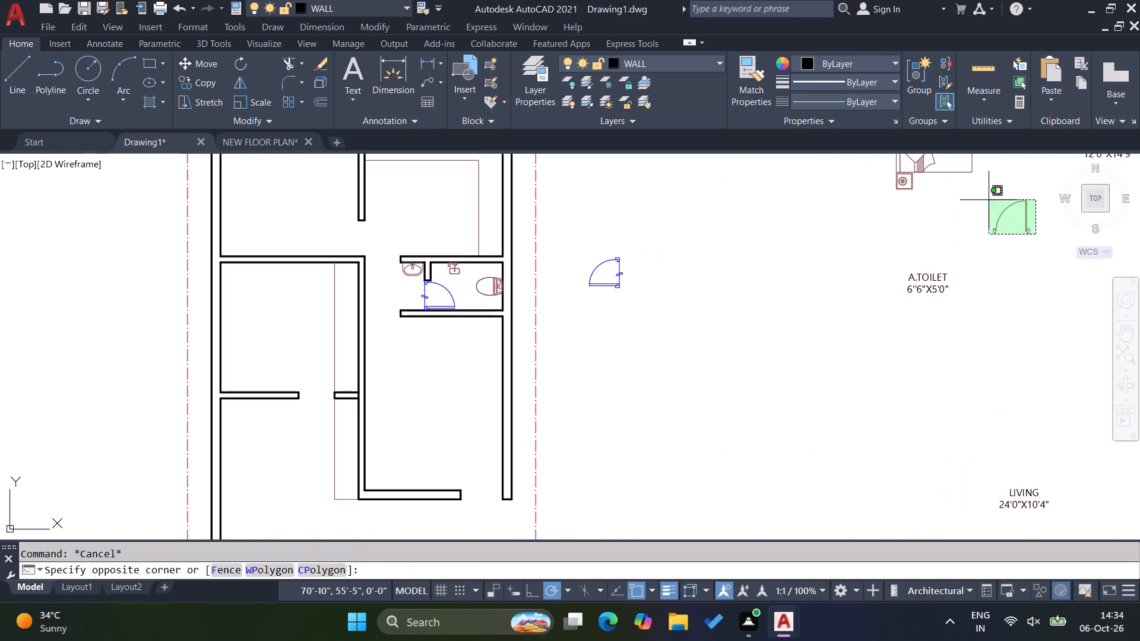
pyautogui.click(974, 210)
pyautogui.press('c')
pyautogui.press('o')
pyautogui.press('Return')
pyautogui.click(1006, 240)
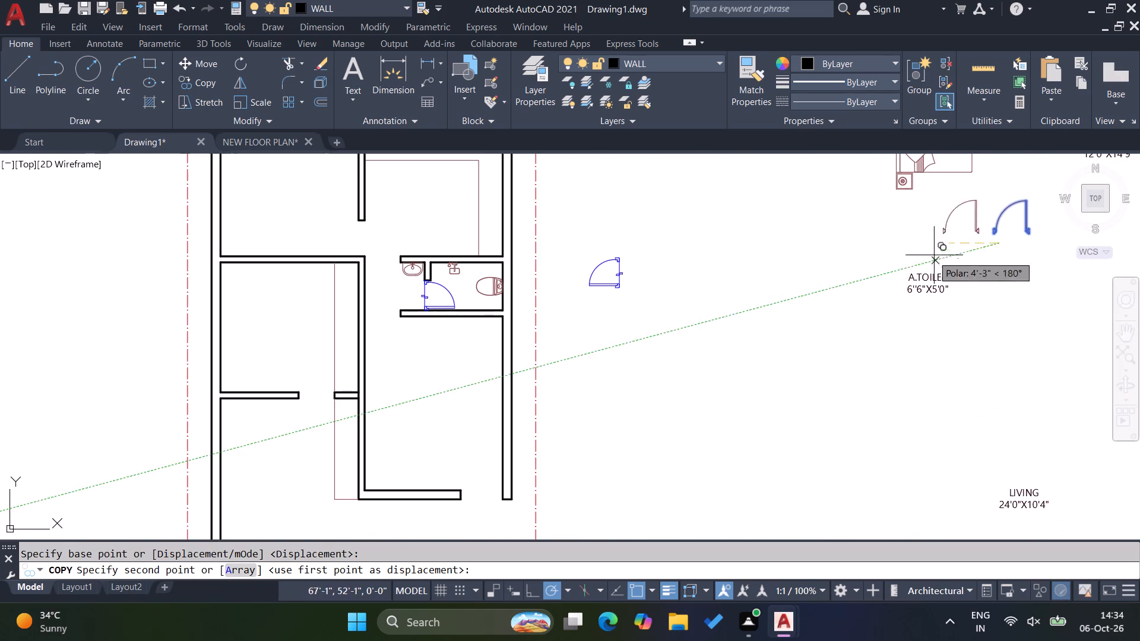
pyautogui.scroll(-2, 929, 259)
pyautogui.scroll(4, 736, 360)
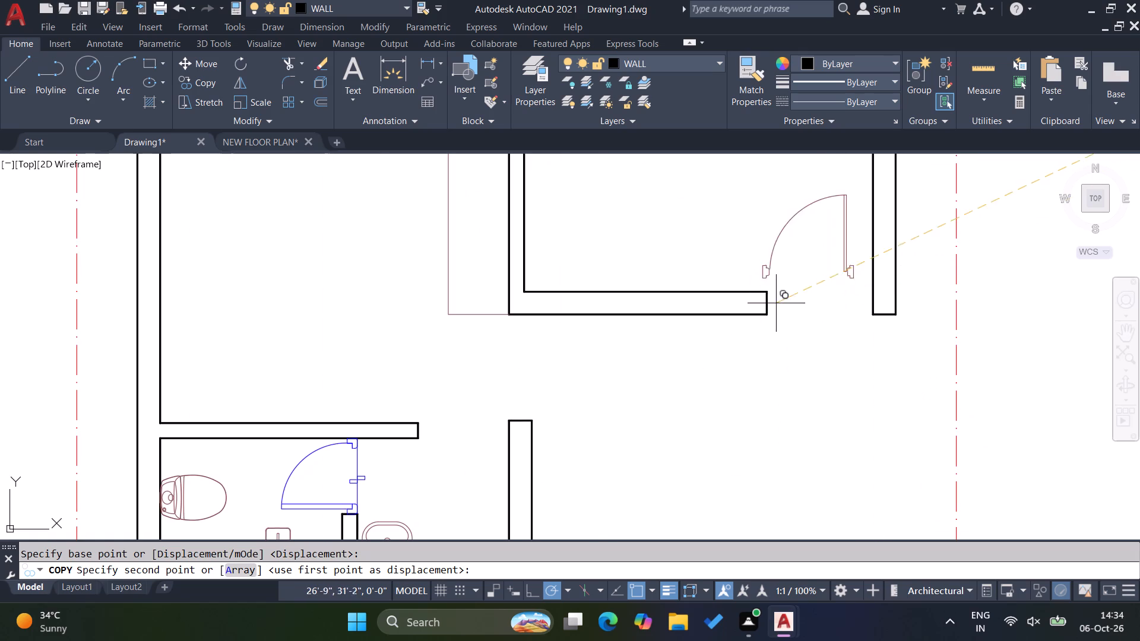
pyautogui.click(766, 277)
pyautogui.press('Escape')
# Move the copied door by its right frame's lower corner to the lower-left corner of the right wall's end at the bedroom opening.
pyautogui.scroll(3, 825, 246)
pyautogui.click(876, 274)
pyautogui.click(825, 235)
pyautogui.press('m')
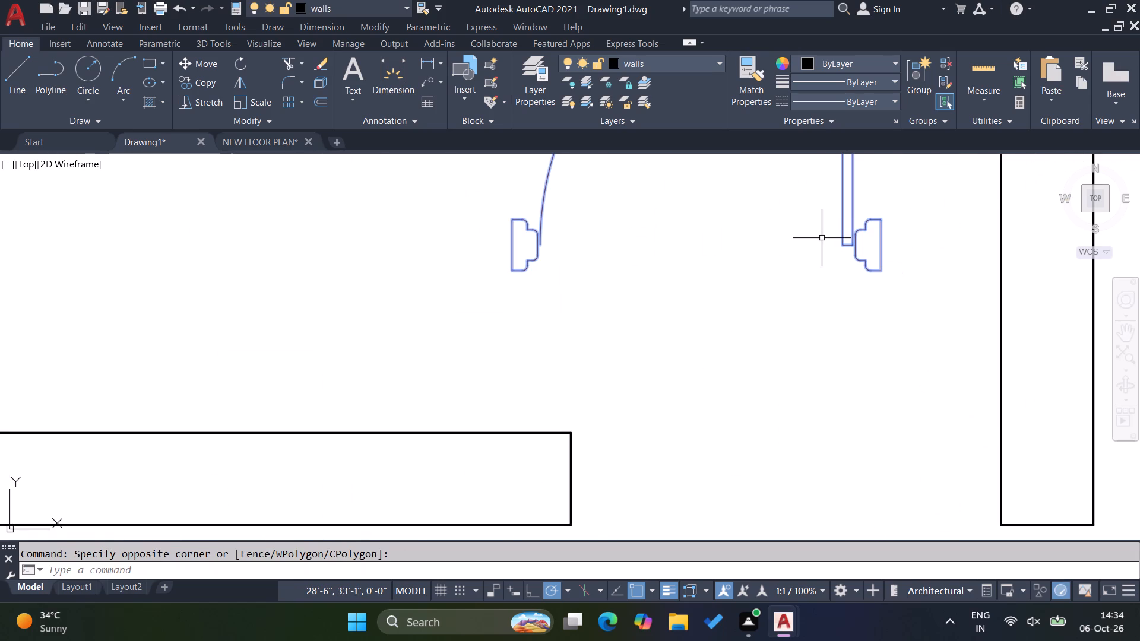
pyautogui.press('Return')
pyautogui.click(883, 267)
pyautogui.scroll(-3, 765, 278)
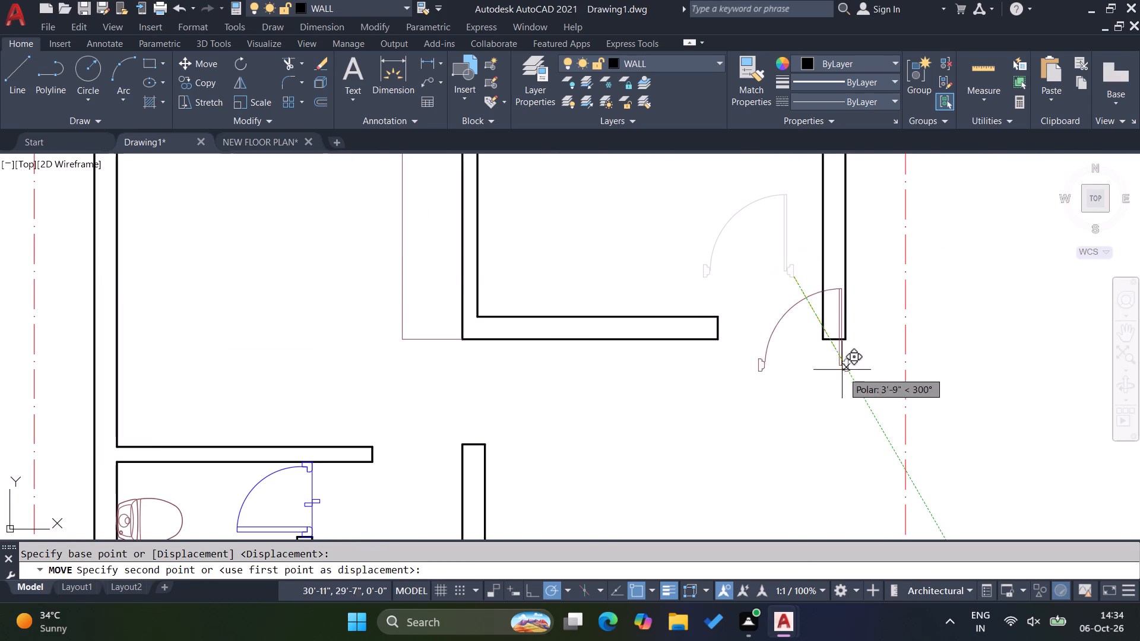
pyautogui.click(825, 339)
pyautogui.press('Escape')
pyautogui.press('Escape')
pyautogui.scroll(2, 765, 341)
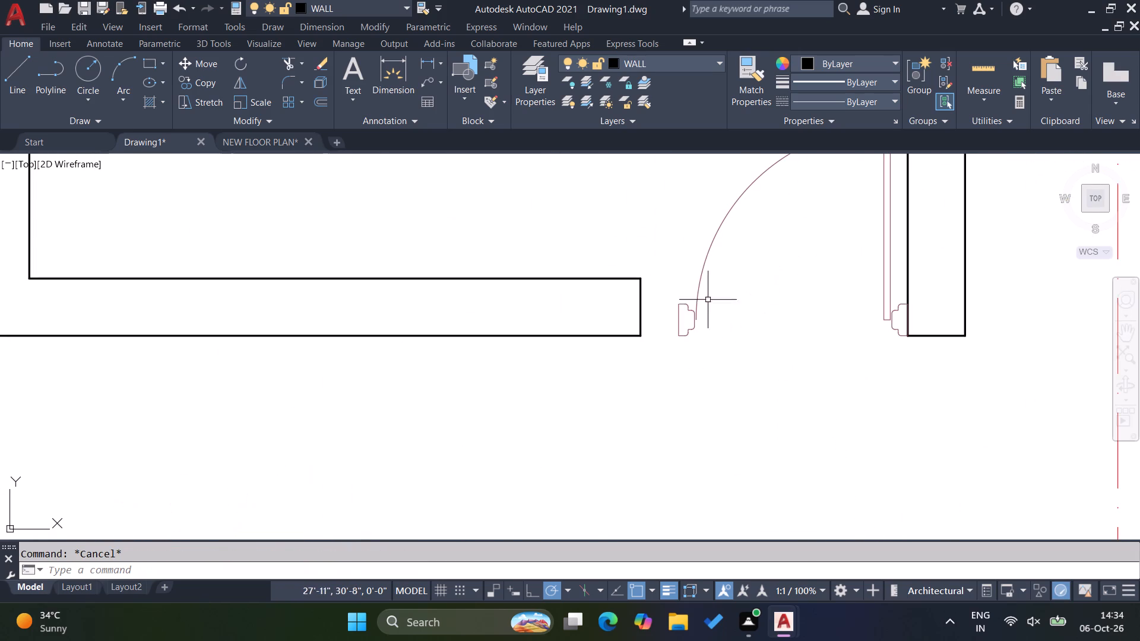
# Draw a guide line across the right-hand bedroom's door opening, between the lower corners of the two wall ends.
pyautogui.click(692, 278)
pyautogui.click(727, 303)
pyautogui.press('l')
pyautogui.press('Return')
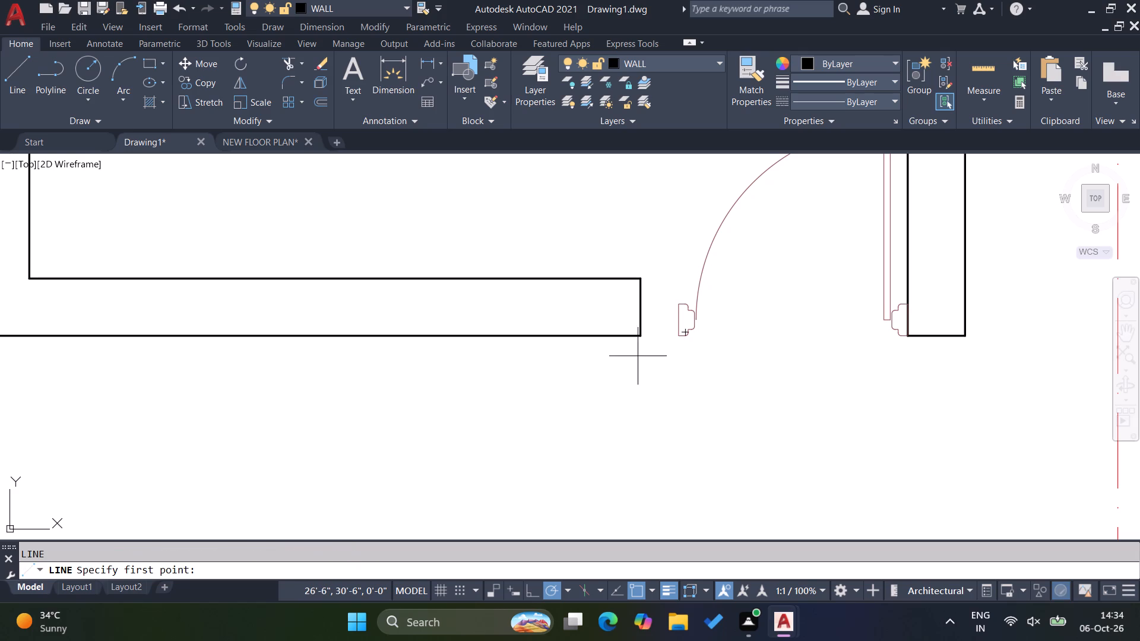
pyautogui.click(638, 340)
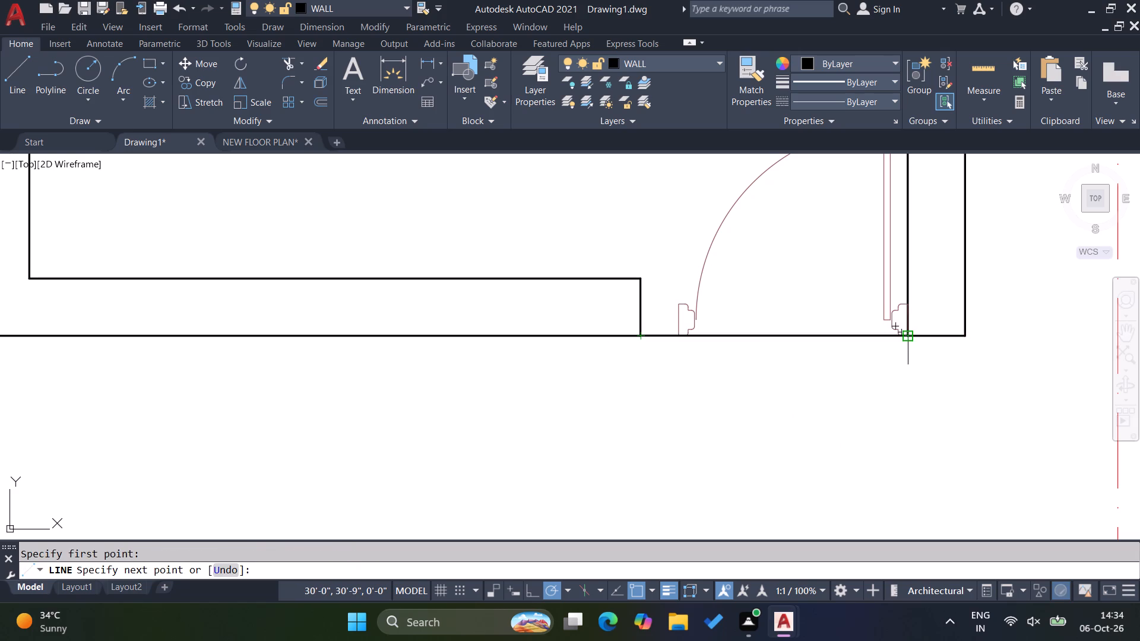
pyautogui.click(911, 332)
pyautogui.press('Escape')
# Scale the bedroom door about its right frame's lower corner so that it spans the full wall opening.
pyautogui.moveTo(789, 286); pyautogui.dragTo(759, 267)
pyautogui.click(685, 212)
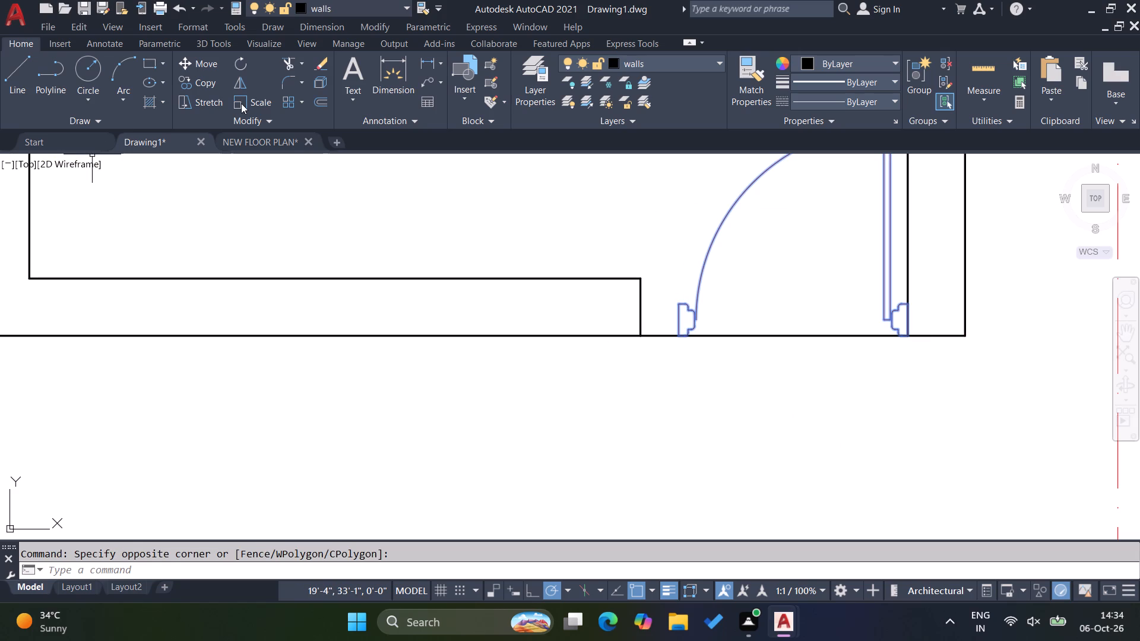
pyautogui.click(241, 103)
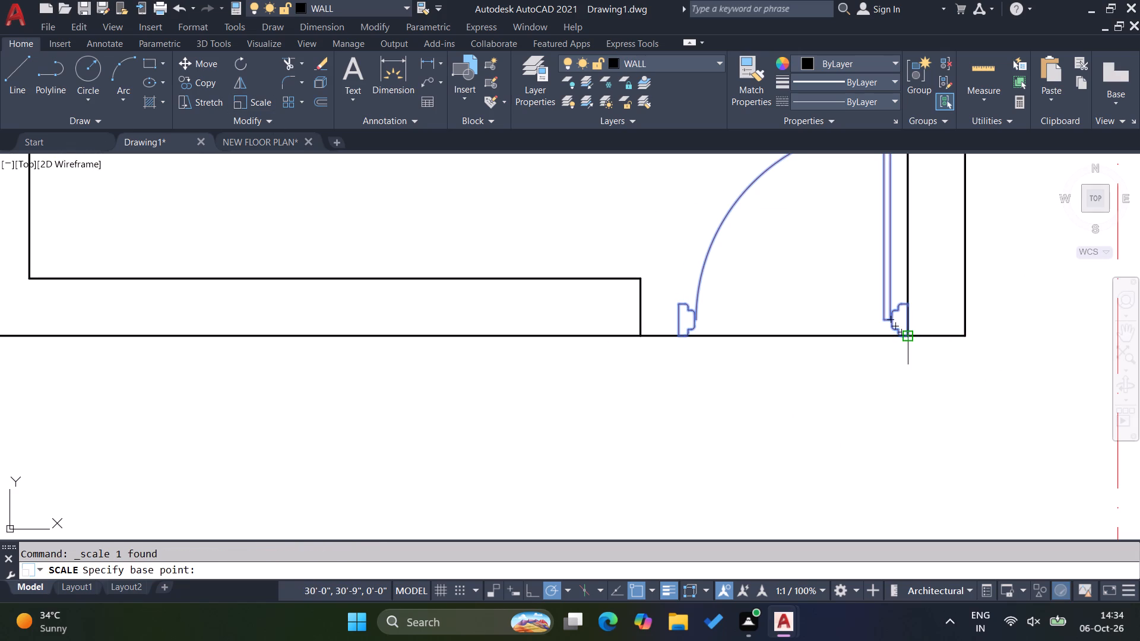
pyautogui.click(912, 332)
pyautogui.click(777, 335)
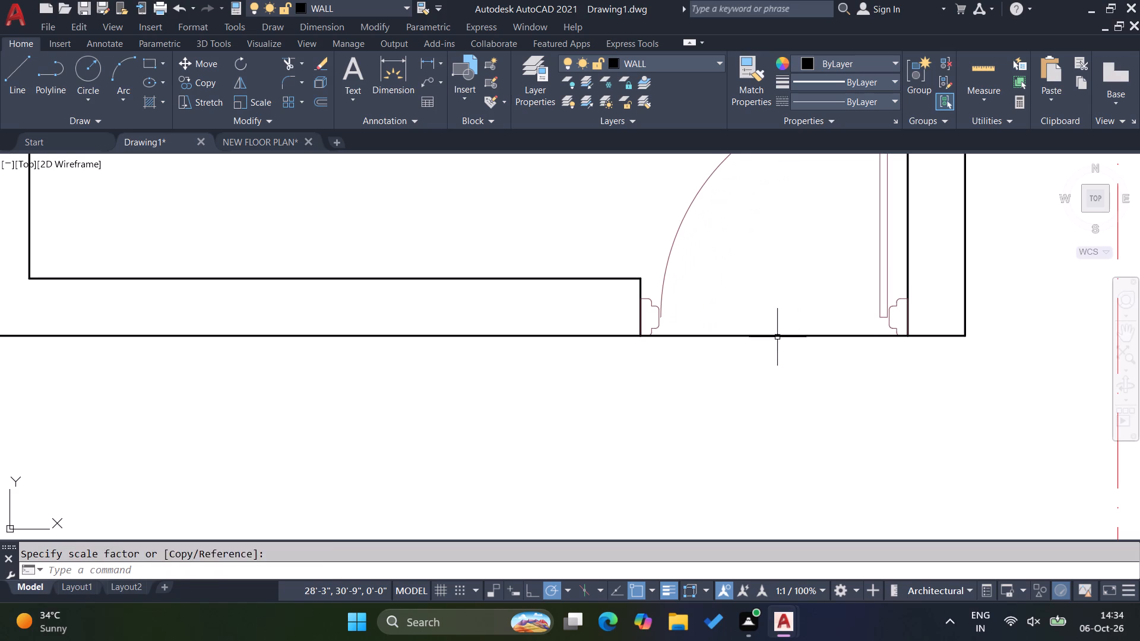
pyautogui.press('Escape')
pyautogui.press('Escape')
pyautogui.press('Escape')
# Erase the guide line across the bedroom door opening.
pyautogui.click(789, 362)
pyautogui.click(750, 323)
pyautogui.press('Delete')
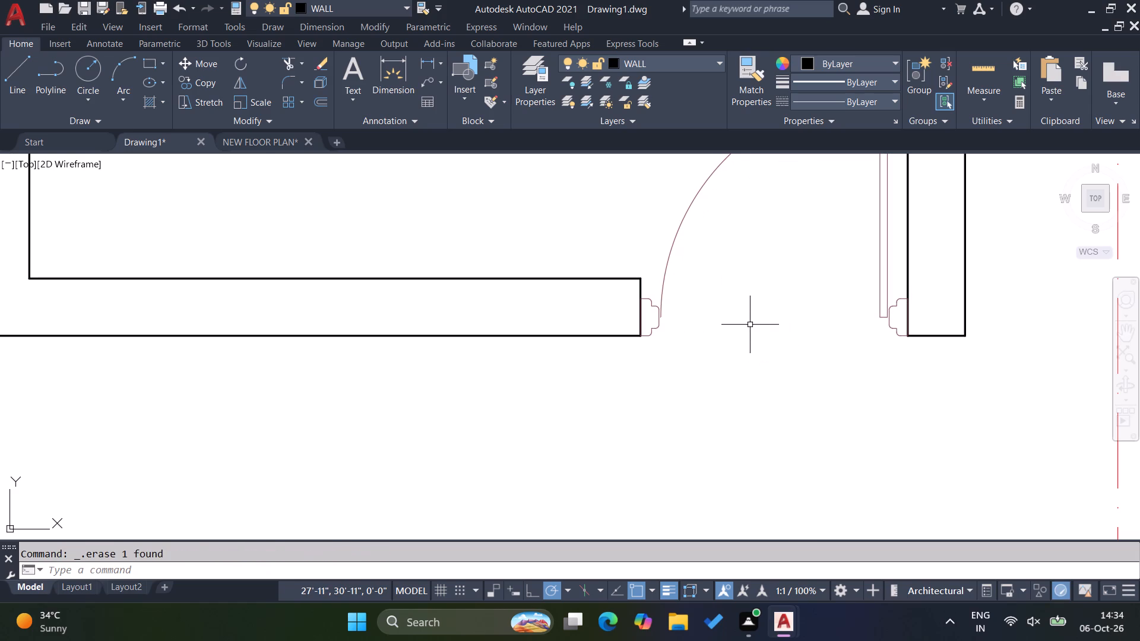
# Trim the vertical wall line where the short stub wall between the two left-hand rooms joins the middle wall.
pyautogui.scroll(-4, 748, 323)
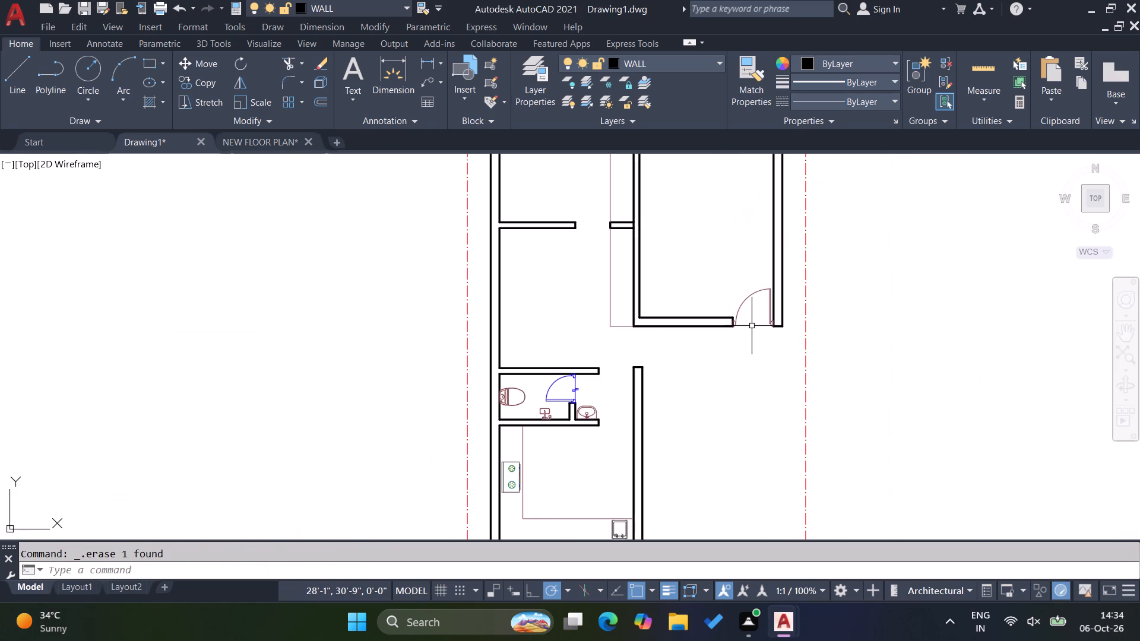
pyautogui.press('Escape')
pyautogui.press('Escape')
pyautogui.scroll(-1, 748, 325)
pyautogui.scroll(2, 707, 287)
pyautogui.write('TR')
pyautogui.press('Return')
pyautogui.scroll(2, 622, 221)
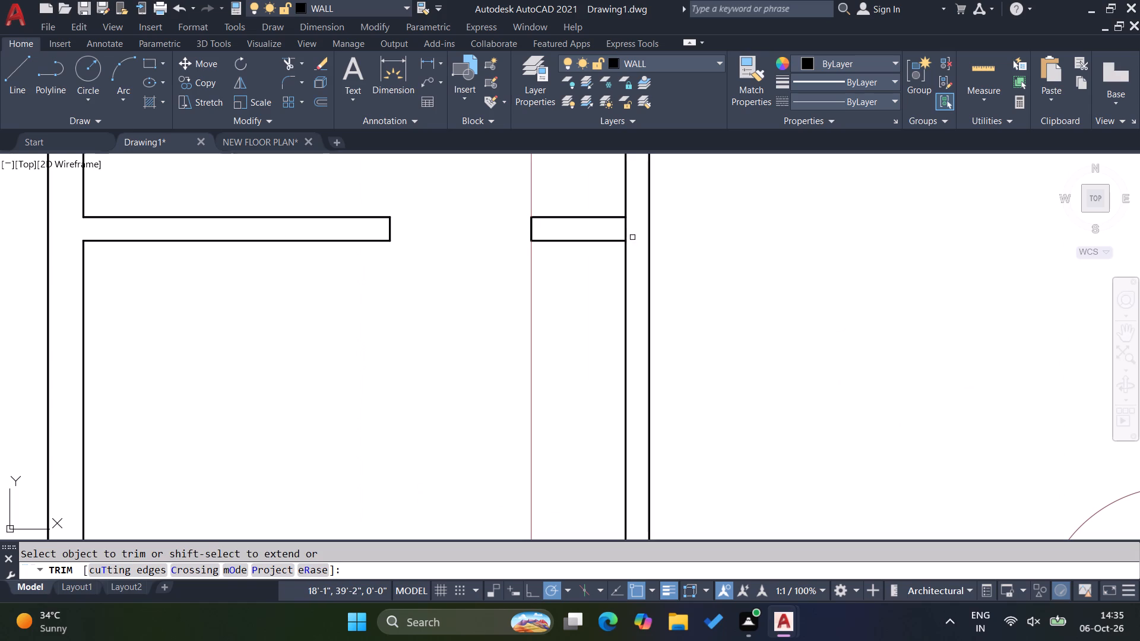
pyautogui.click(633, 234)
pyautogui.click(607, 224)
pyautogui.press('Escape')
pyautogui.press('Escape')
pyautogui.scroll(-2, 647, 264)
pyautogui.press('Escape')
pyautogui.scroll(-1, 641, 277)
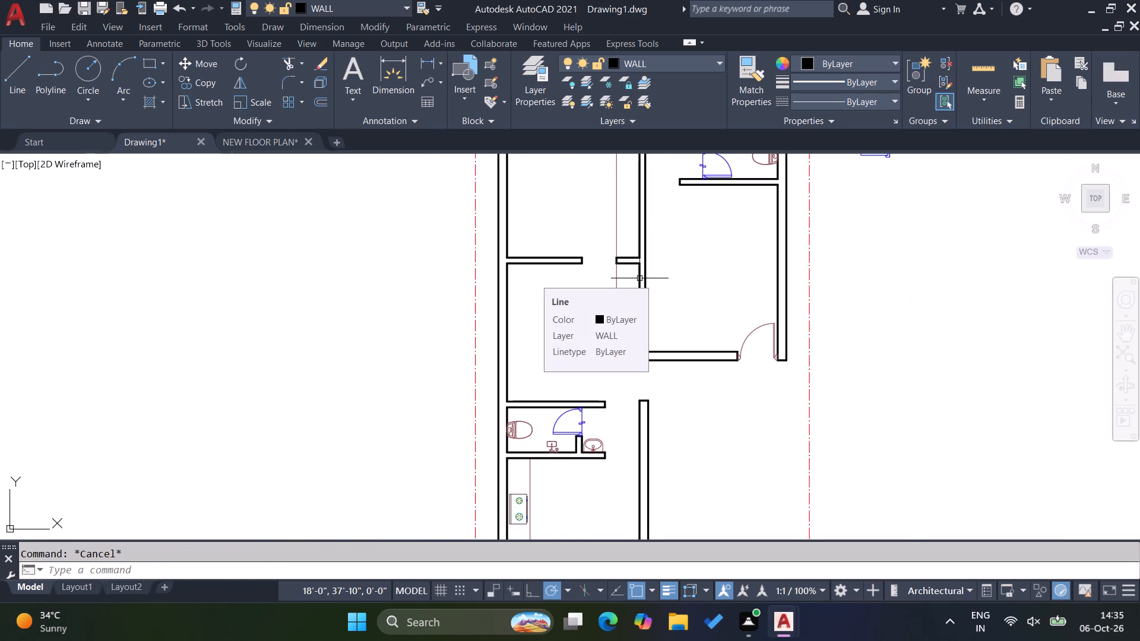
pyautogui.press('Escape')
pyautogui.press('Escape')
pyautogui.scroll(-2, 692, 322)
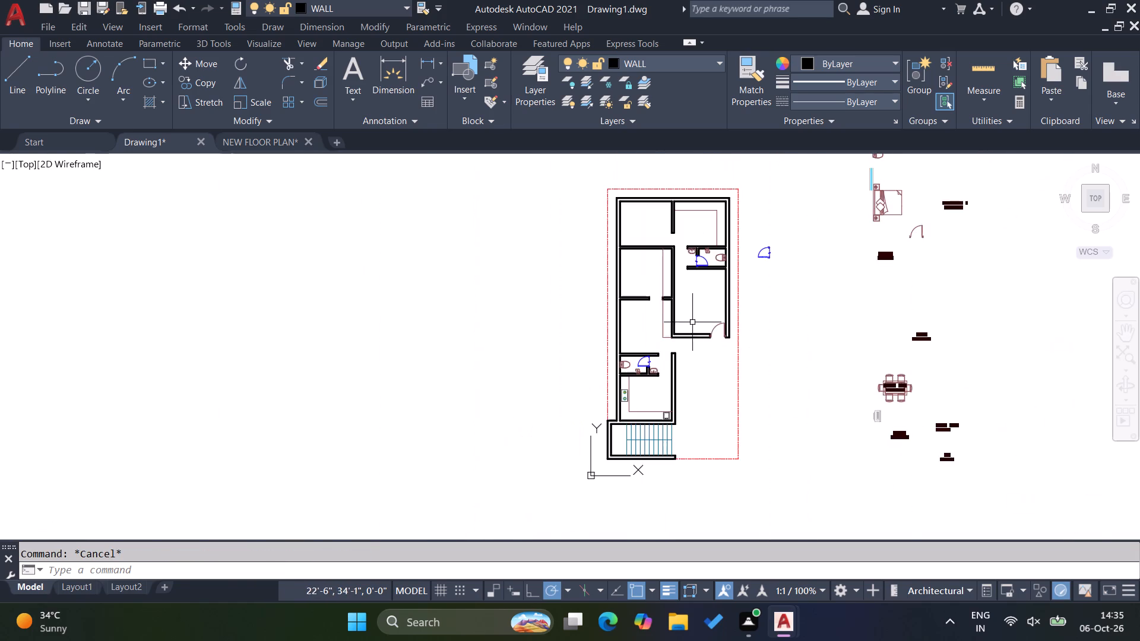
# Copy the right-hand bedroom's swing door to the left-hand room, beside the gap in the middle wall.
pyautogui.scroll(2, 634, 331)
pyautogui.press('Escape')
pyautogui.scroll(2, 670, 372)
pyautogui.scroll(-4, 634, 362)
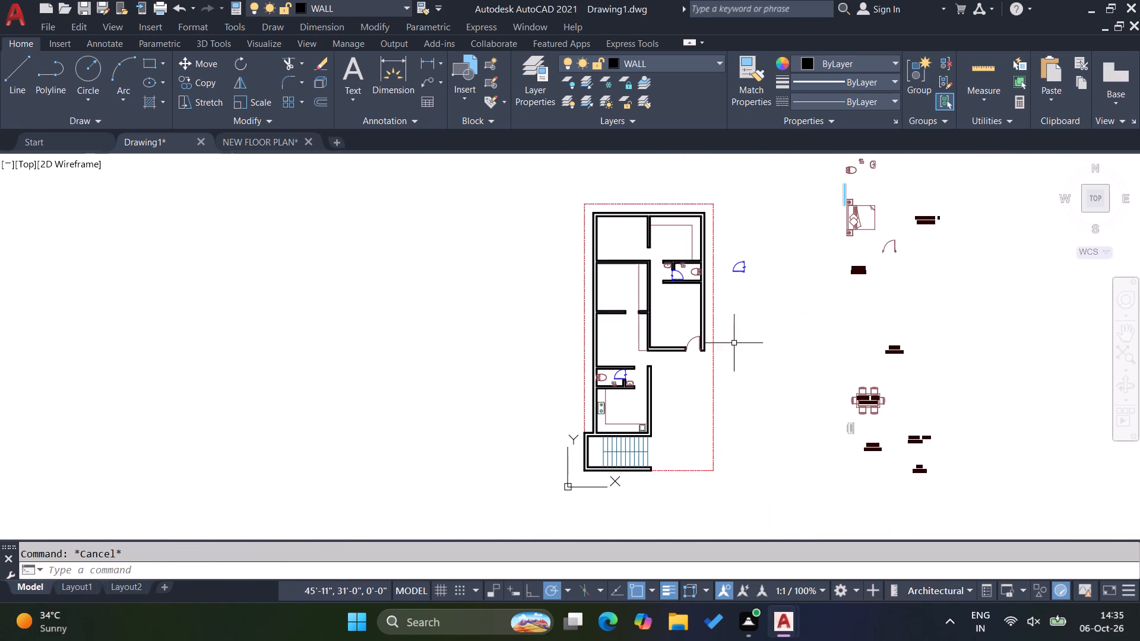
pyautogui.scroll(4, 692, 345)
pyautogui.click(681, 339)
pyautogui.click(651, 278)
pyautogui.write('CO')
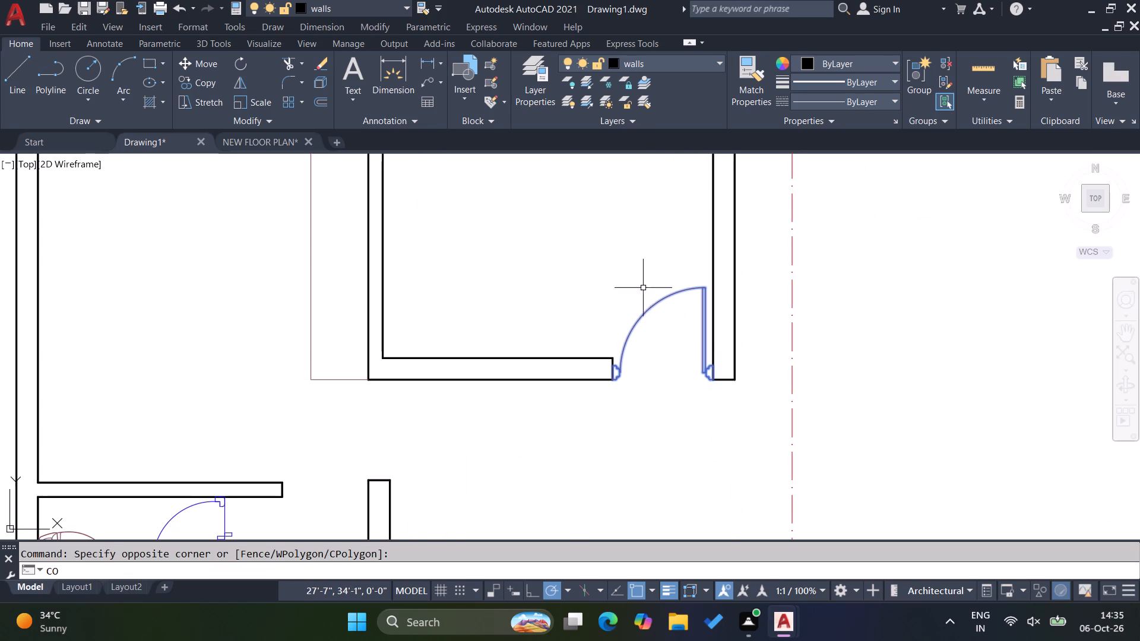
pyautogui.press('Return')
pyautogui.click(658, 307)
pyautogui.scroll(-2, 755, 264)
pyautogui.click(563, 280)
pyautogui.press('Escape')
# Rotate the copied swing door 90° so its leaf lies horizontal and its frame ends line up vertically.
pyautogui.scroll(2, 563, 302)
pyautogui.click(552, 304)
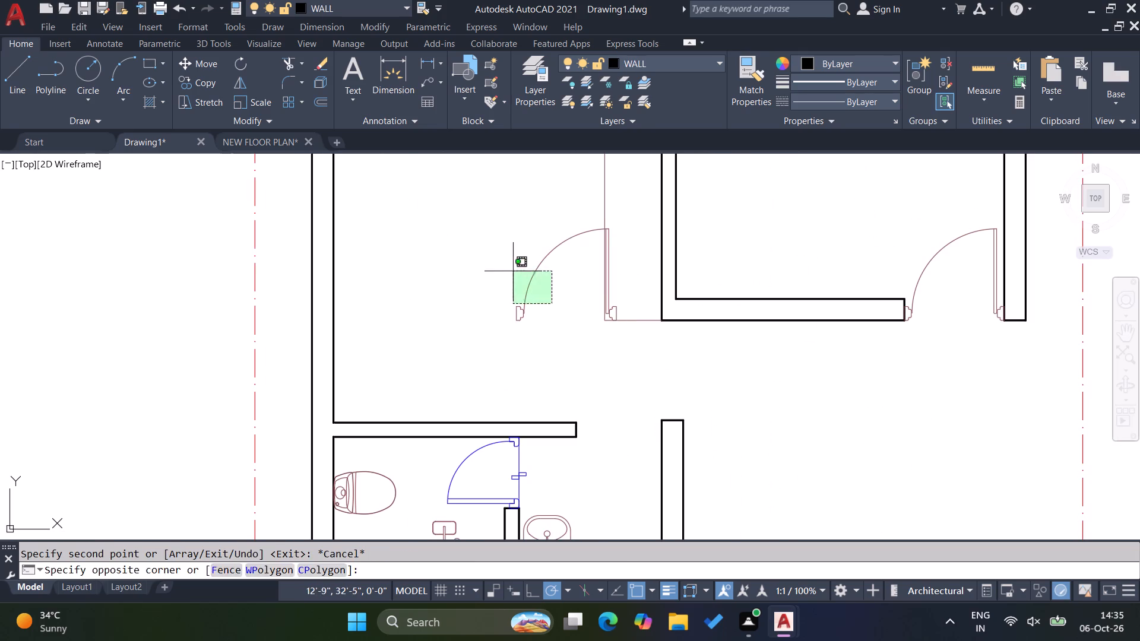
pyautogui.click(513, 271)
pyautogui.click(243, 62)
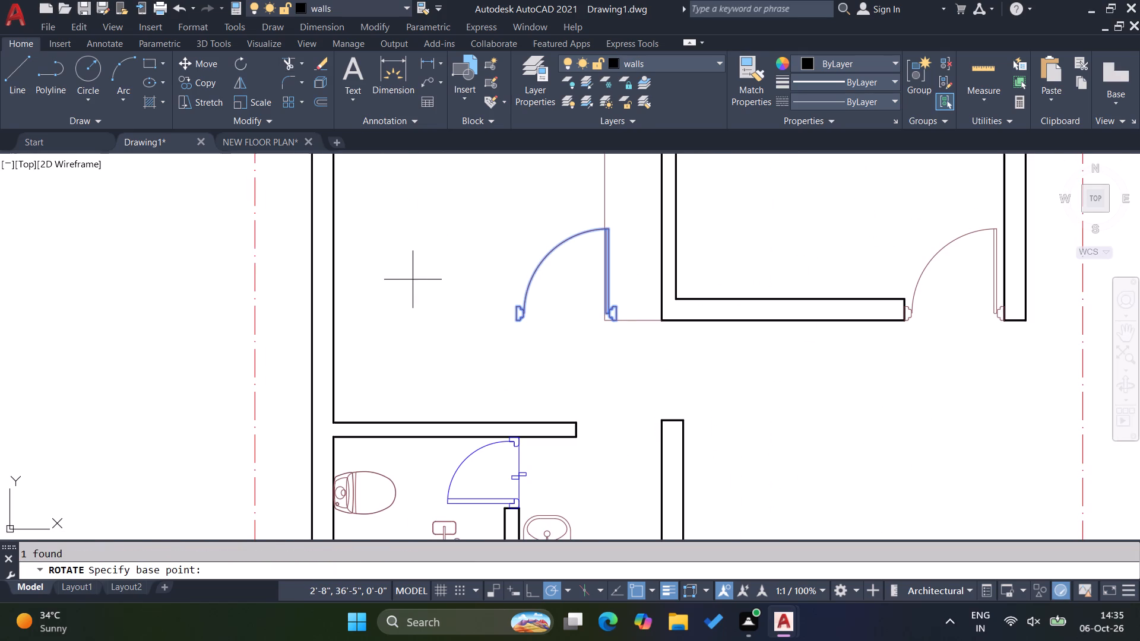
pyautogui.click(480, 290)
pyautogui.click(478, 266)
pyautogui.click(467, 237)
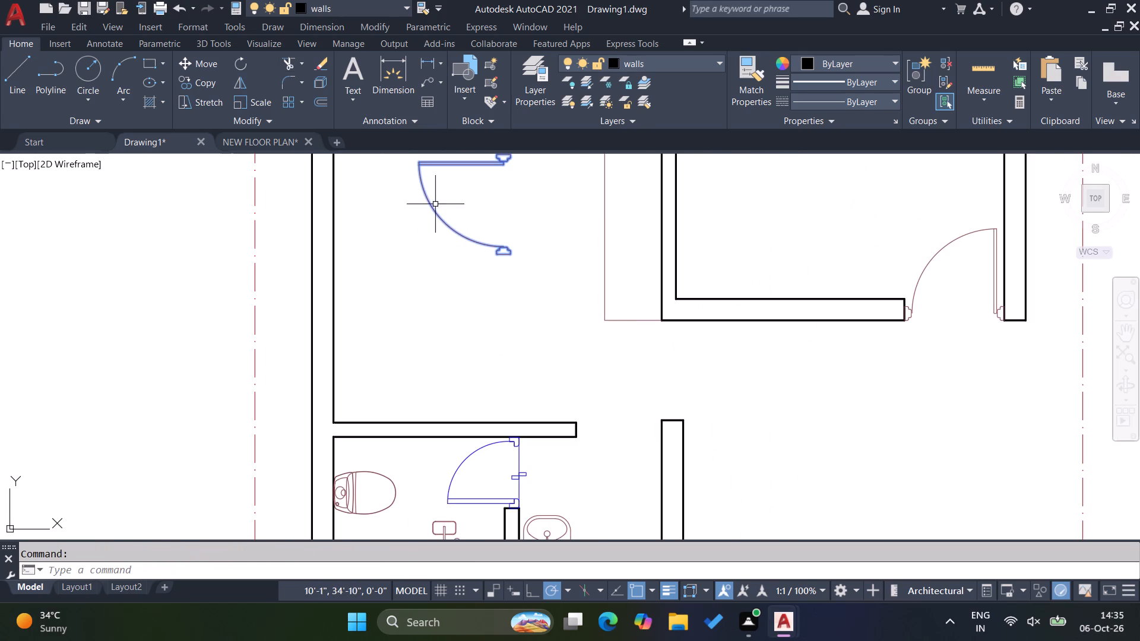
# Move the rotated door by its lower frame's outer corner to the upper-right corner of the lower middle wall's end.
pyautogui.press('m')
pyautogui.press('Return')
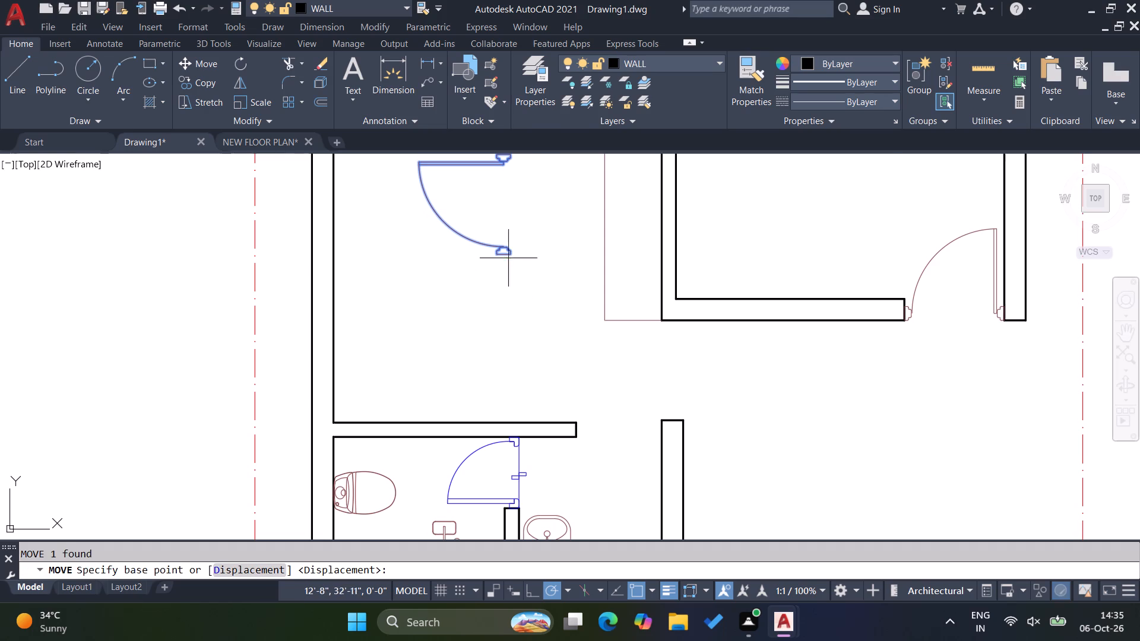
pyautogui.scroll(3, 508, 257)
pyautogui.click(507, 245)
pyautogui.scroll(-3, 495, 262)
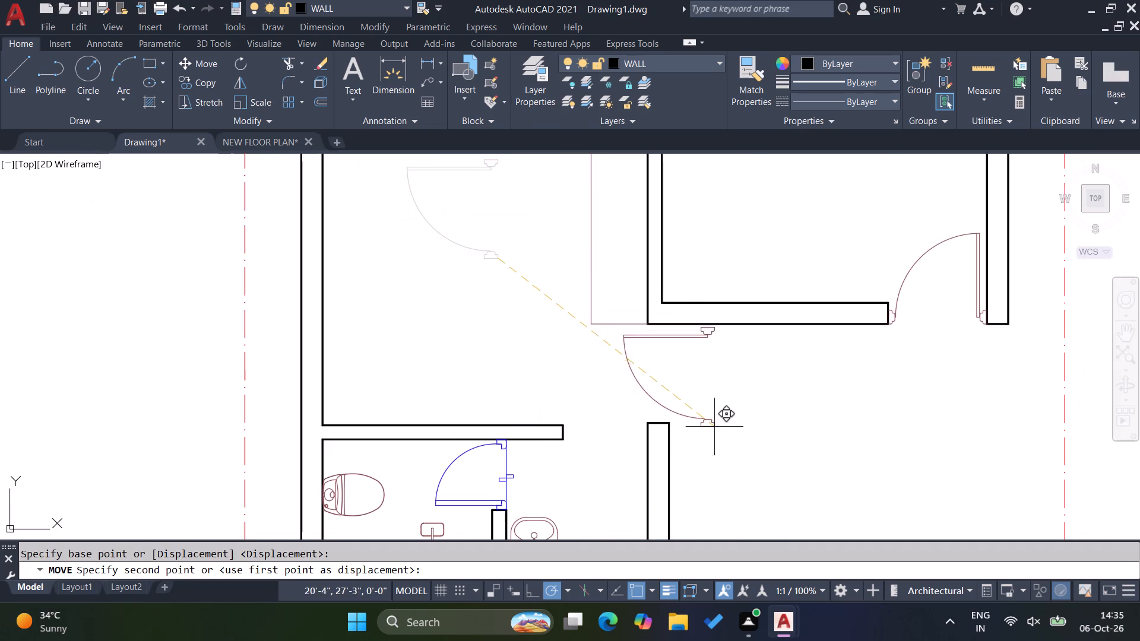
pyautogui.click(670, 421)
pyautogui.press('Escape')
pyautogui.press('Escape')
pyautogui.scroll(-2, 631, 405)
pyautogui.press('Escape')
pyautogui.press('Escape')
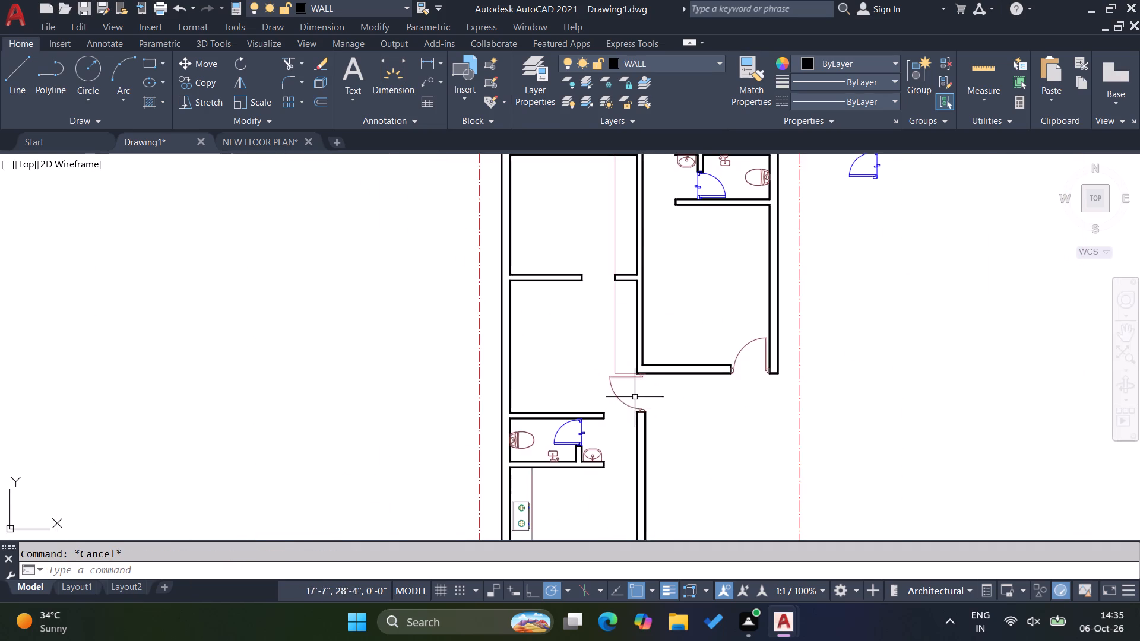
# Copy the two-burner stove from the lower kitchen into the upper-right kitchen, below the top counter.
pyautogui.scroll(-2, 633, 394)
pyautogui.scroll(2, 665, 255)
pyautogui.scroll(-2, 567, 316)
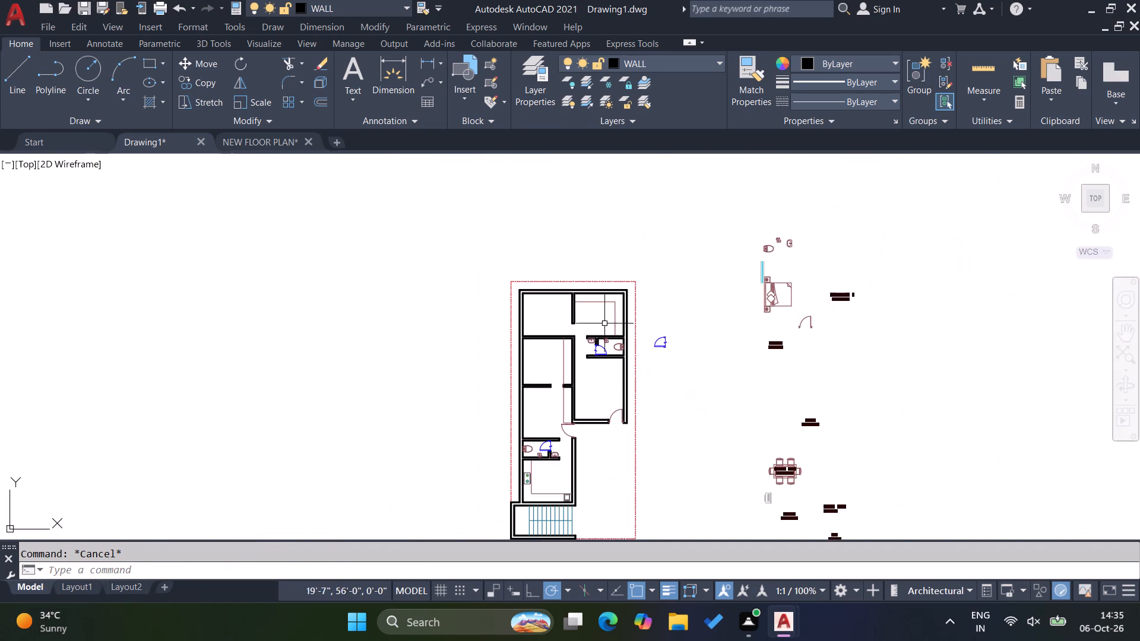
pyautogui.scroll(-1, 790, 329)
pyautogui.scroll(3, 633, 429)
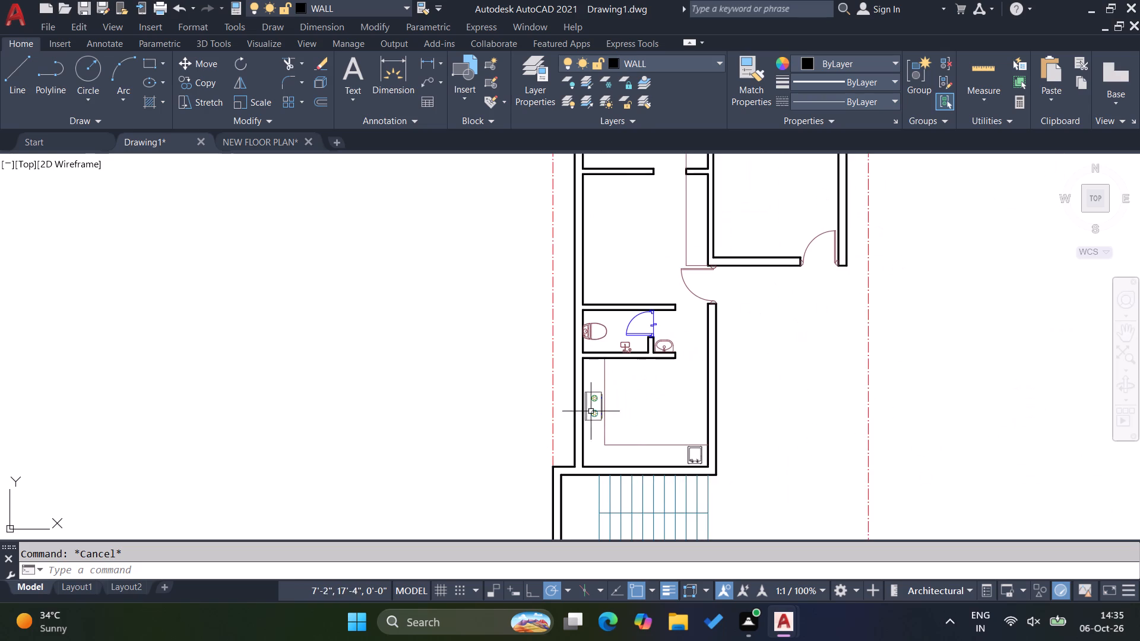
pyautogui.scroll(2, 594, 412)
pyautogui.click(591, 444)
pyautogui.click(575, 414)
pyautogui.write('CO')
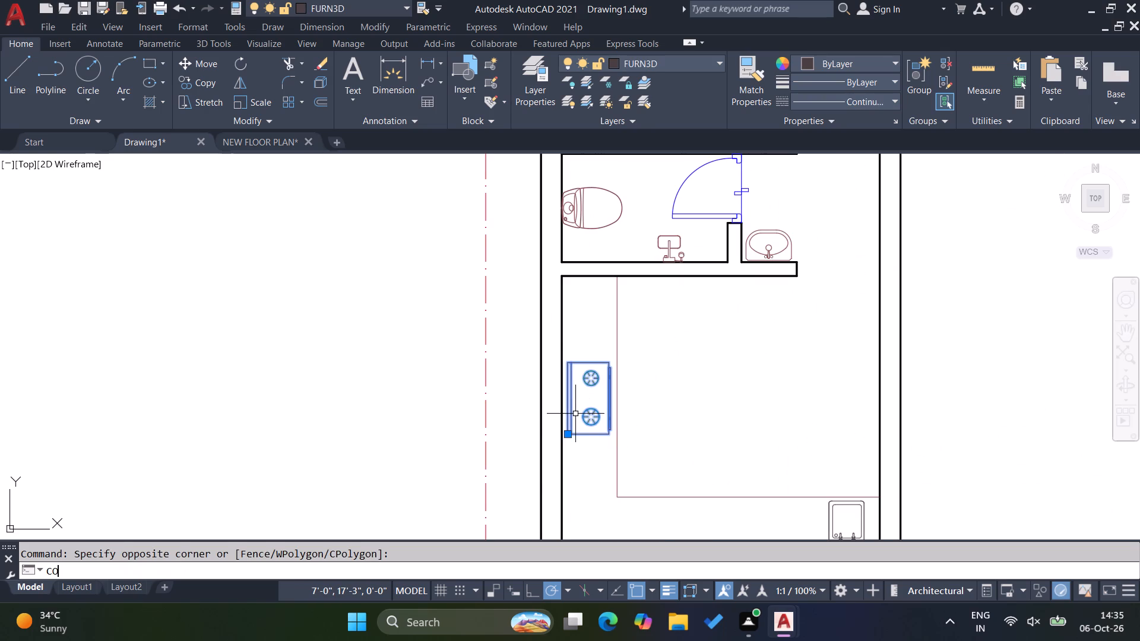
pyautogui.press('Return')
pyautogui.click(590, 429)
pyautogui.scroll(-5, 544, 455)
pyautogui.scroll(3, 660, 339)
pyautogui.scroll(2, 588, 367)
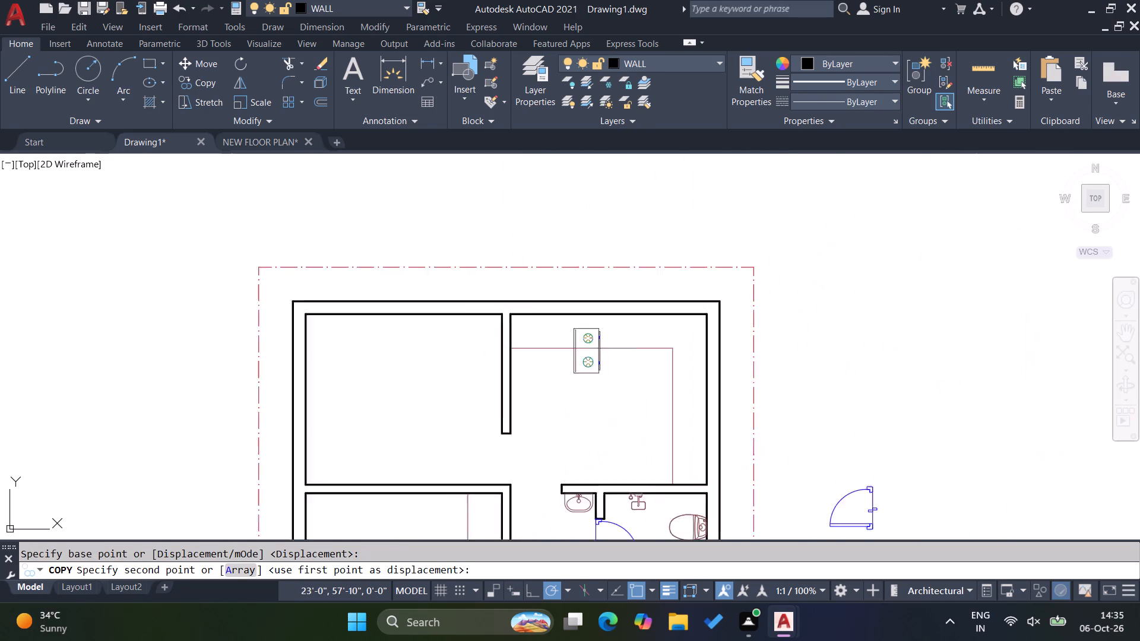
pyautogui.click(611, 411)
pyautogui.press('Escape')
# Rotate the copied stove 270° so its back edge faces the top wall.
pyautogui.moveTo(645, 405); pyautogui.dragTo(637, 402)
pyautogui.click(582, 376)
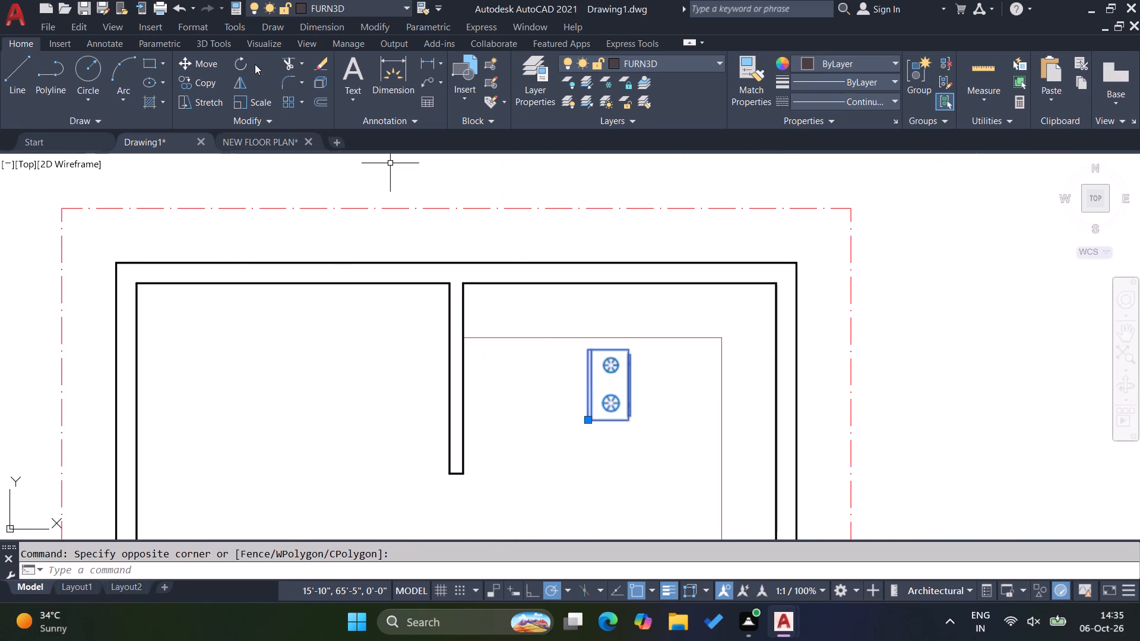
pyautogui.click(247, 64)
pyautogui.click(663, 387)
pyautogui.click(658, 439)
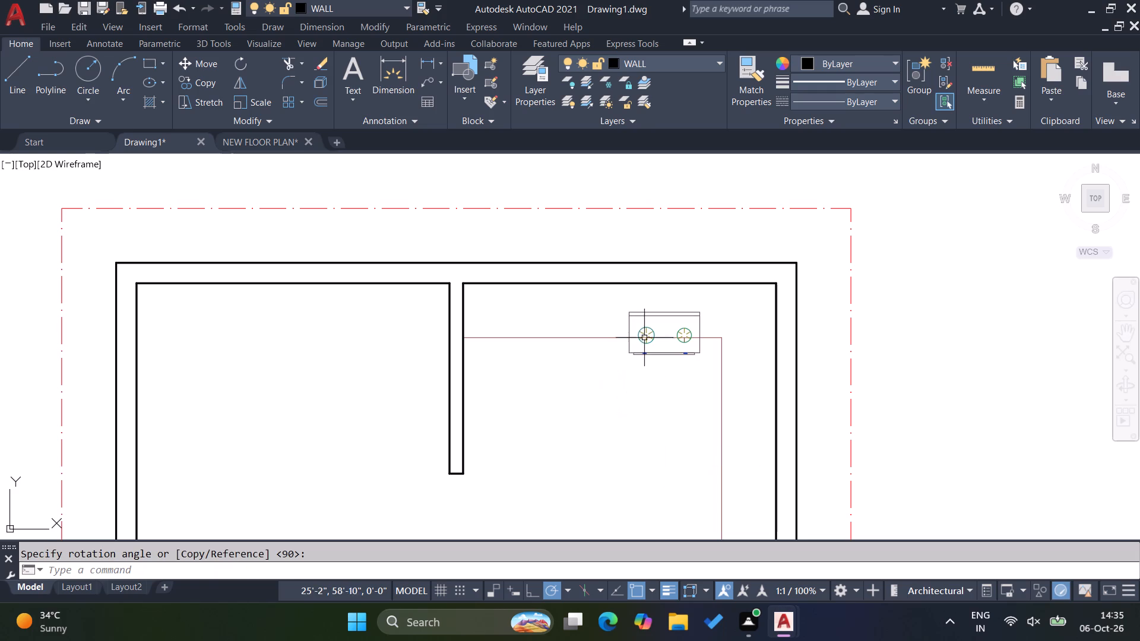
# Move the rotated stove by its back edge's midpoint onto the upper-right kitchen's top counter, just below the wall.
pyautogui.click(636, 325)
pyautogui.click(598, 309)
pyautogui.press('m')
pyautogui.press('Return')
pyautogui.scroll(2, 656, 312)
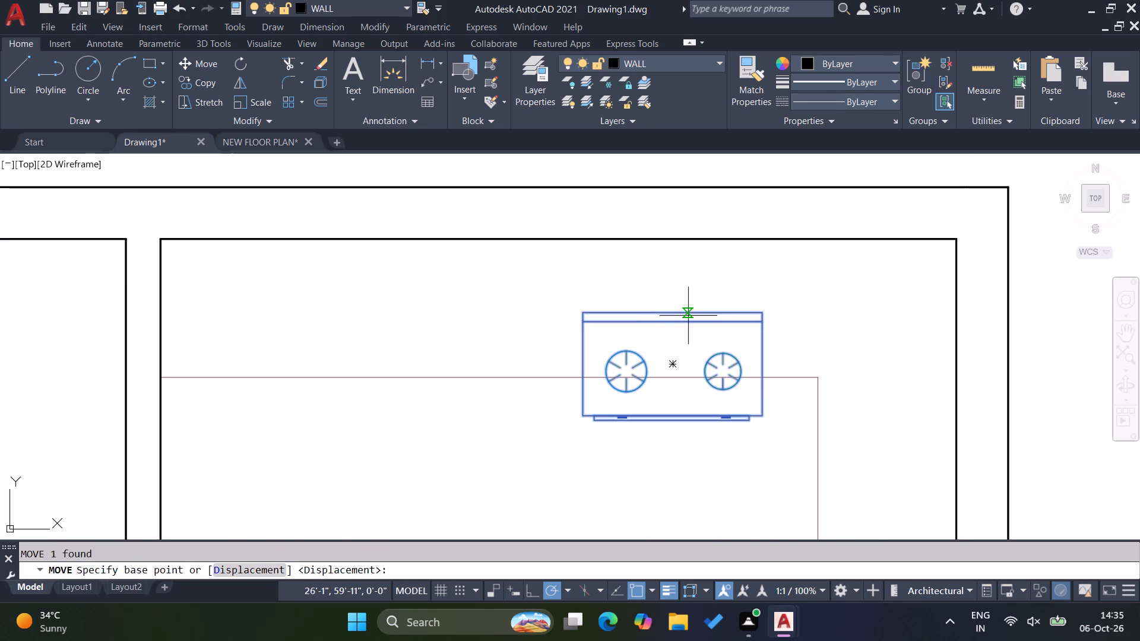
pyautogui.click(674, 313)
pyautogui.click(523, 253)
pyautogui.press('Escape')
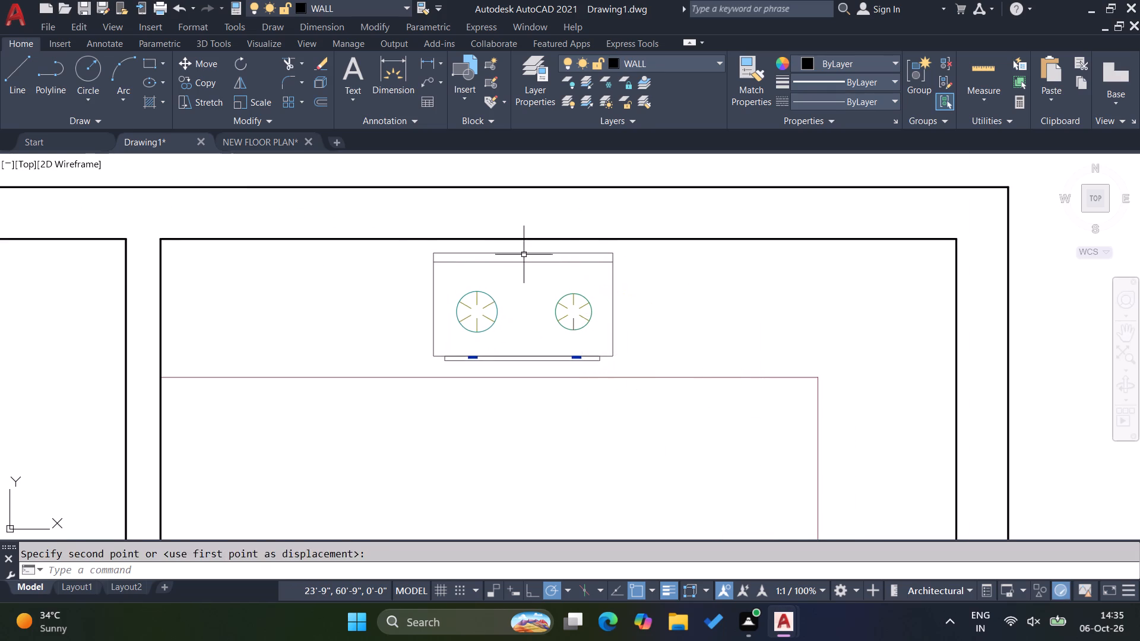
pyautogui.scroll(-5, 536, 258)
pyautogui.press('Escape')
pyautogui.scroll(-2, 541, 260)
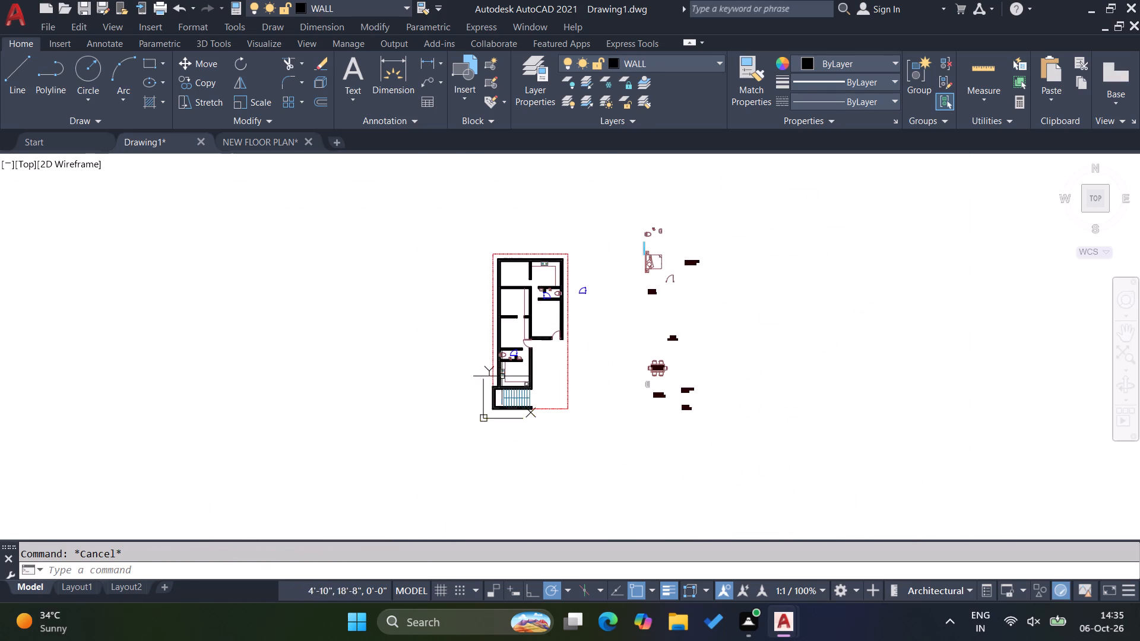
# Copy the sink from the lower kitchen to the empty space outside the plan, beside the upper-right kitchen.
pyautogui.scroll(3, 503, 377)
pyautogui.scroll(3, 564, 398)
pyautogui.click(603, 439)
pyautogui.click(544, 426)
pyautogui.write('CO')
pyautogui.press('Return')
pyautogui.click(599, 443)
pyautogui.scroll(-6, 480, 472)
pyautogui.scroll(1, 556, 362)
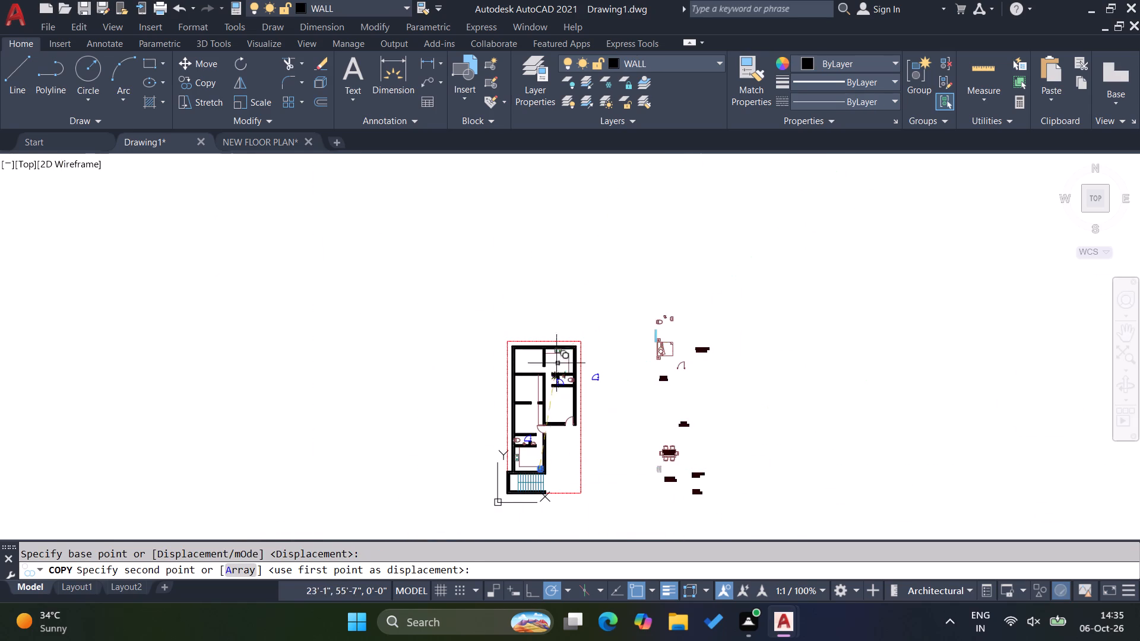
pyautogui.scroll(2, 556, 362)
pyautogui.scroll(2, 682, 376)
pyautogui.click(678, 350)
pyautogui.press('Escape')
# Rotate the copied sink 90° so its taps face the kitchen's right wall.
pyautogui.click(725, 376)
pyautogui.click(673, 312)
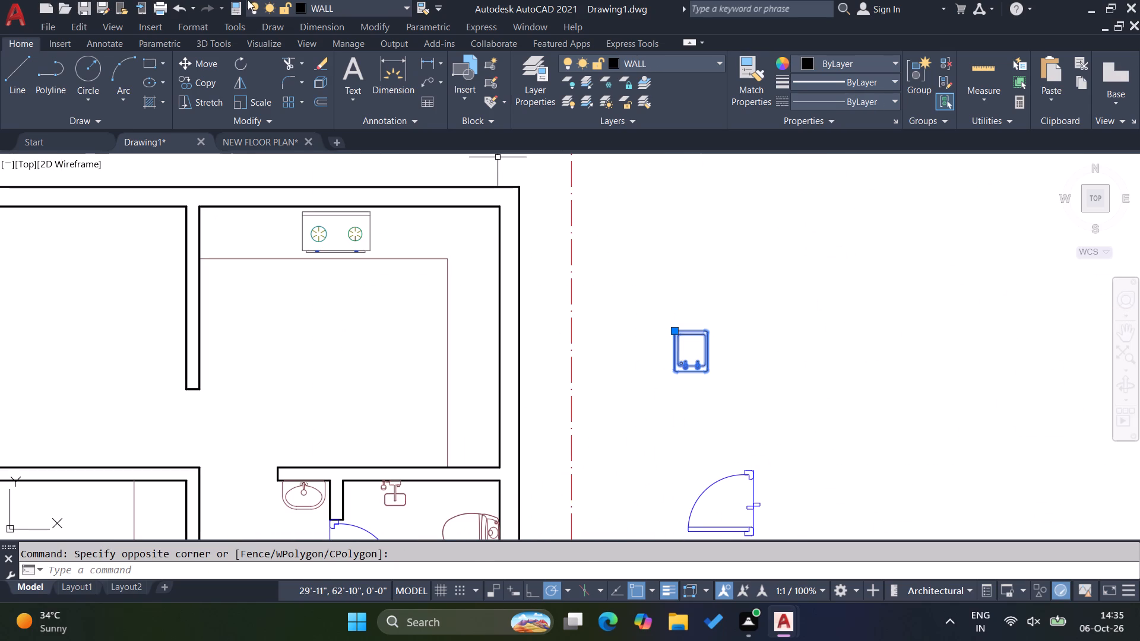
pyautogui.click(237, 62)
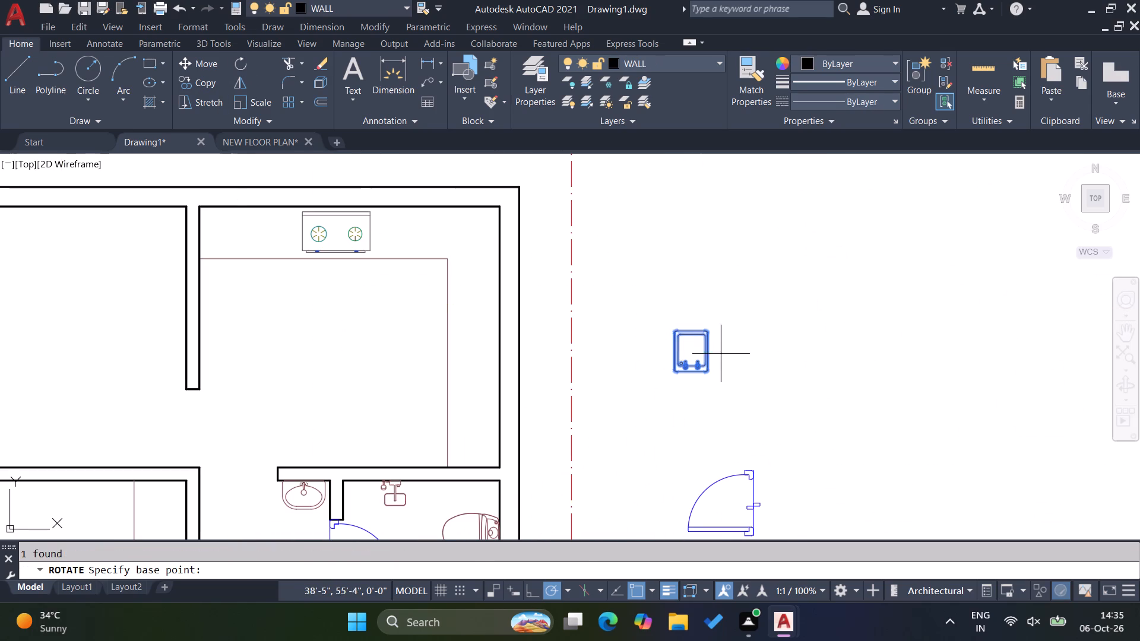
pyautogui.click(748, 335)
pyautogui.click(743, 289)
# Move the rotated sink by its tap-side edge's midpoint onto the lower end of the upper-right kitchen's right counter.
pyautogui.moveTo(806, 401); pyautogui.dragTo(808, 408)
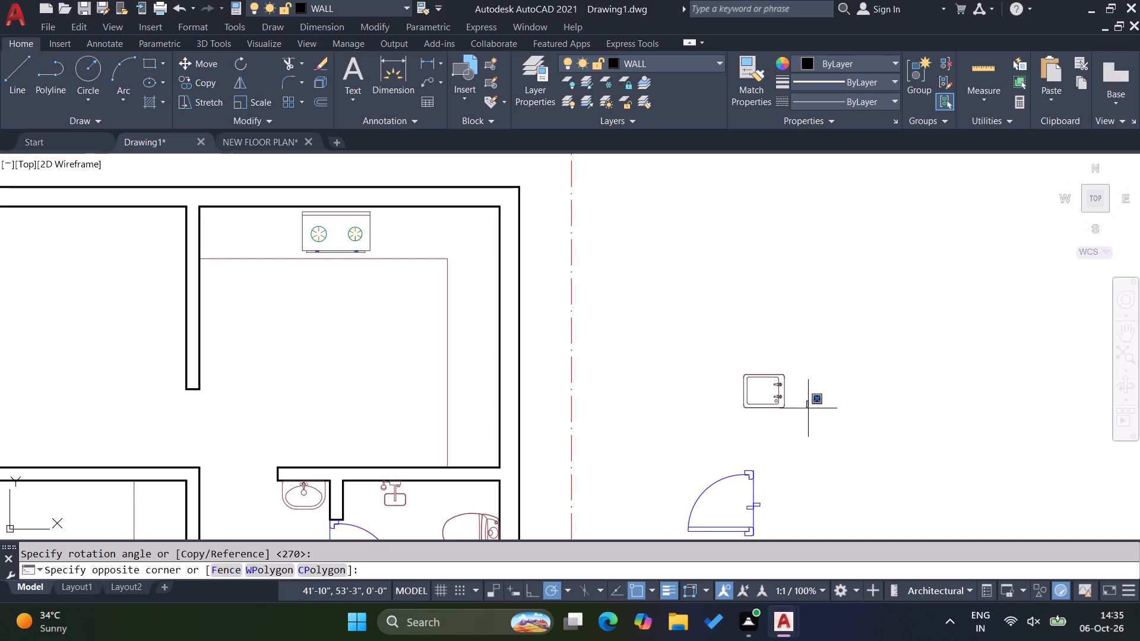
pyautogui.moveTo(808, 408); pyautogui.dragTo(807, 409)
pyautogui.click(729, 367)
pyautogui.press('m')
pyautogui.press('Return')
pyautogui.scroll(3, 809, 393)
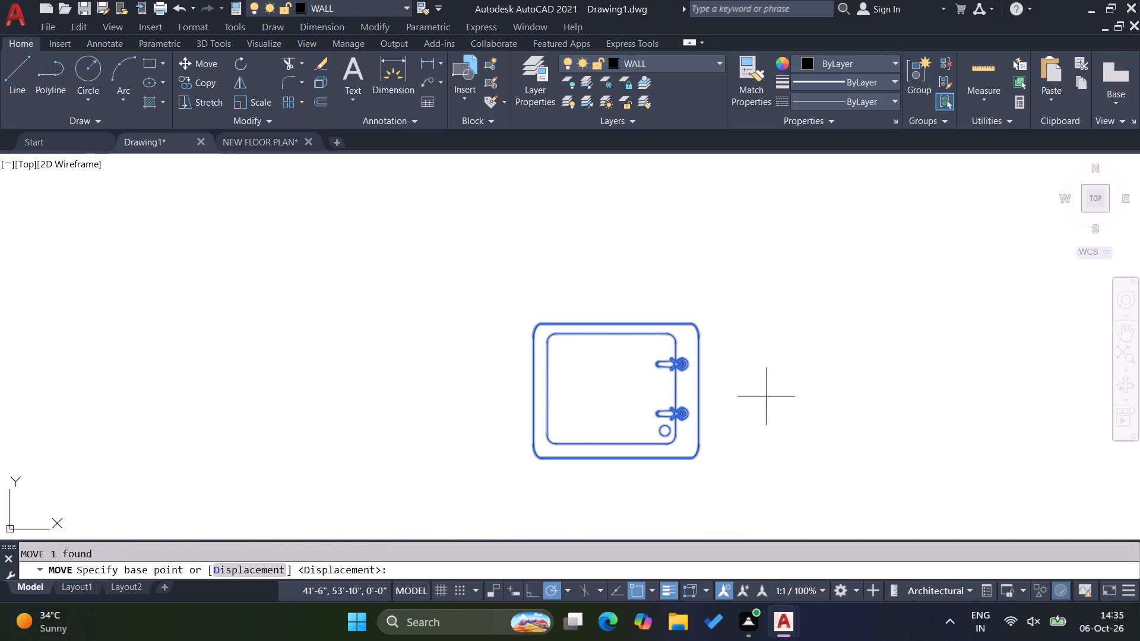
pyautogui.click(701, 388)
pyautogui.scroll(-3, 831, 372)
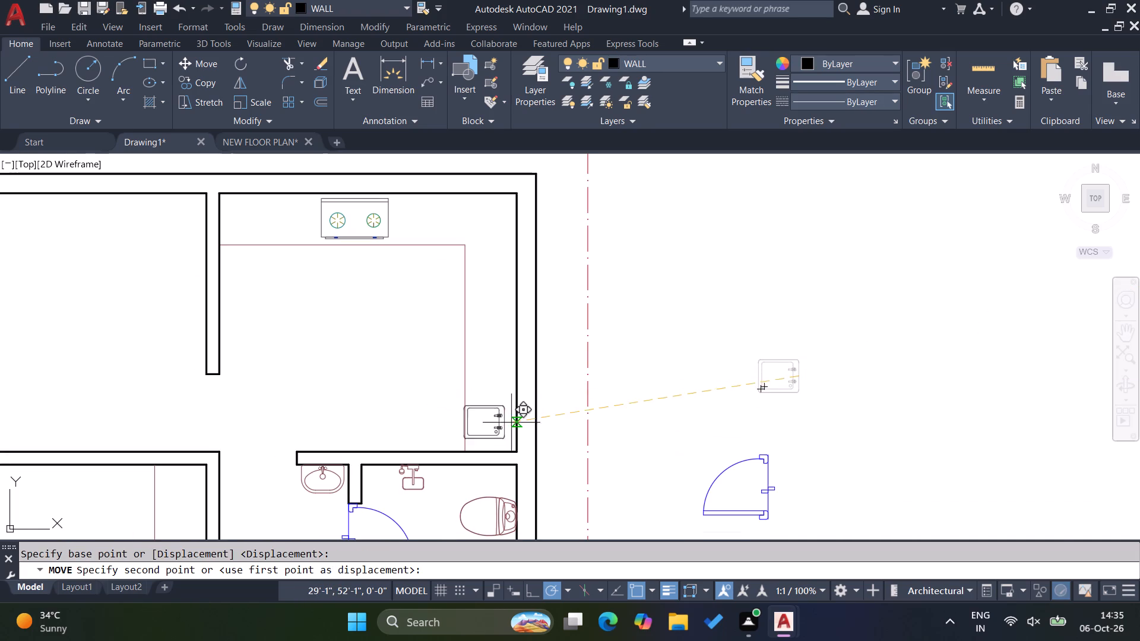
pyautogui.scroll(3, 514, 423)
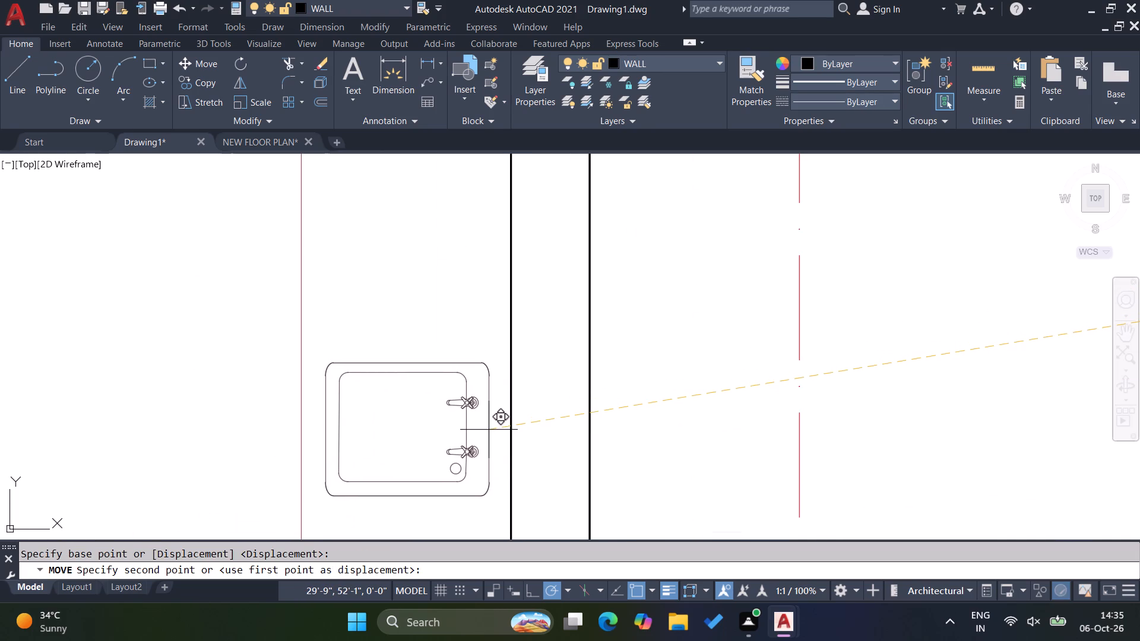
pyautogui.click(489, 430)
pyautogui.press('Escape')
pyautogui.press('Escape')
pyautogui.scroll(-2, 578, 369)
pyautogui.press('Escape')
pyautogui.press('Escape')
pyautogui.scroll(-2, 565, 386)
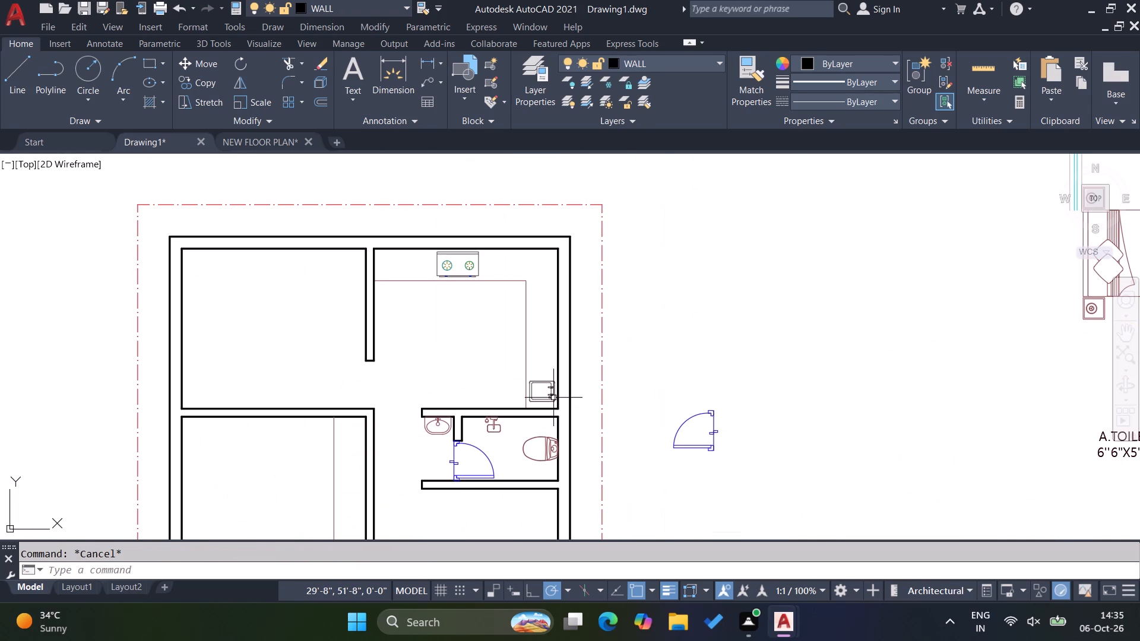
# Copy the double bed with side tables from the furniture set outside the plan to the empty space beside the upper-left room.
pyautogui.press('Escape')
pyautogui.press('Escape')
pyautogui.scroll(-2, 548, 398)
pyautogui.click(802, 360)
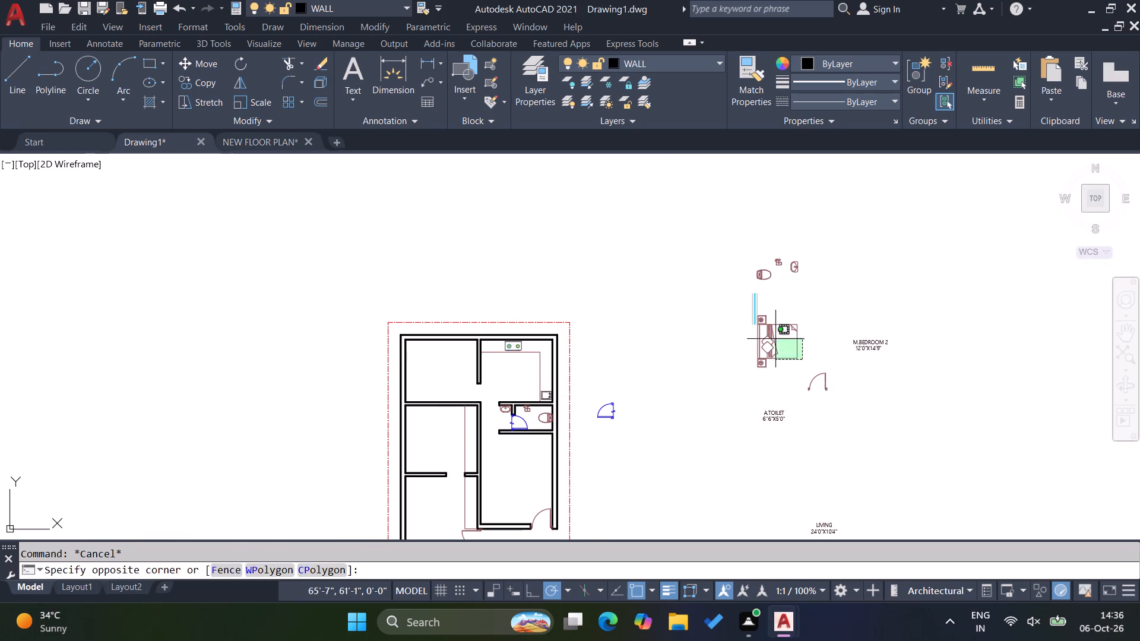
pyautogui.click(775, 339)
pyautogui.write('CO')
pyautogui.press('Return')
pyautogui.click(779, 370)
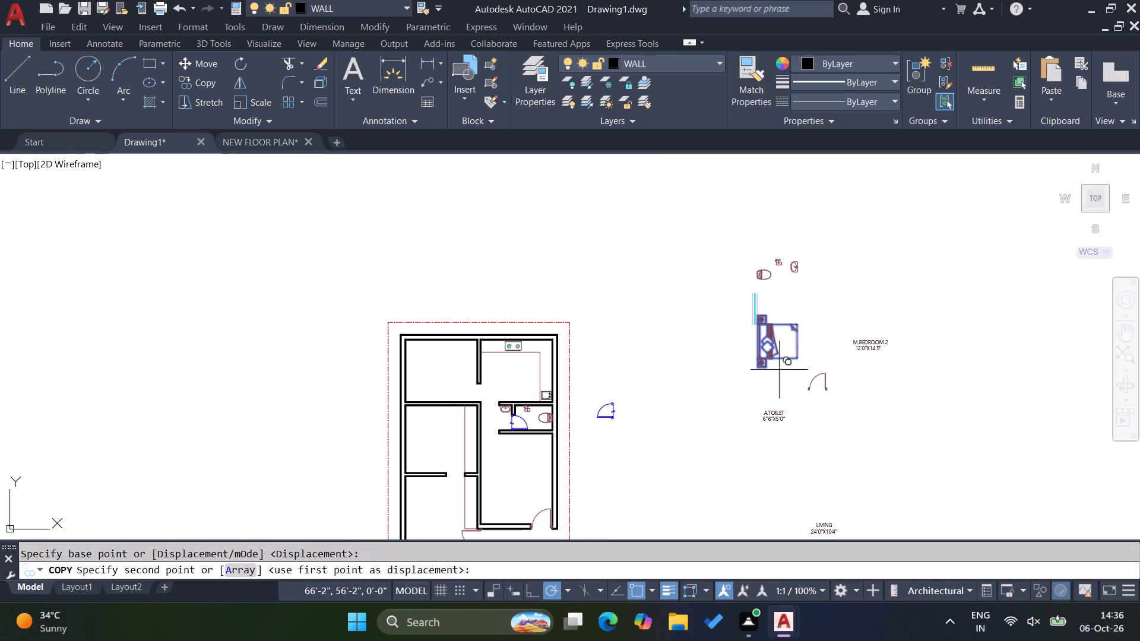
pyautogui.scroll(-2, 794, 350)
pyautogui.scroll(3, 631, 377)
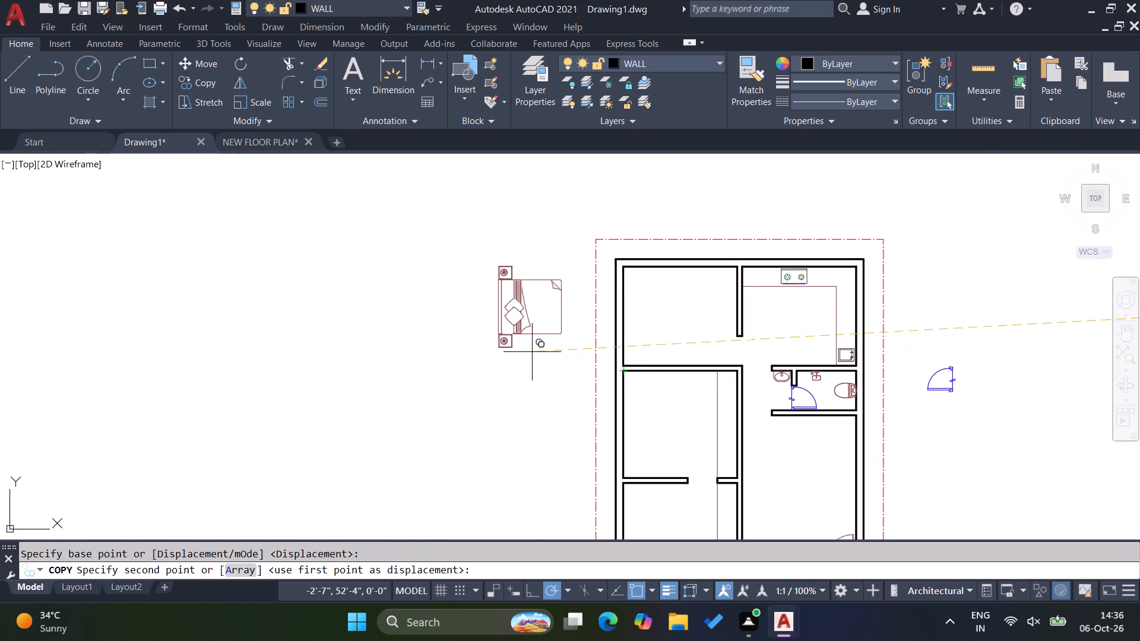
pyautogui.click(536, 358)
pyautogui.press('Escape')
pyautogui.press('Escape')
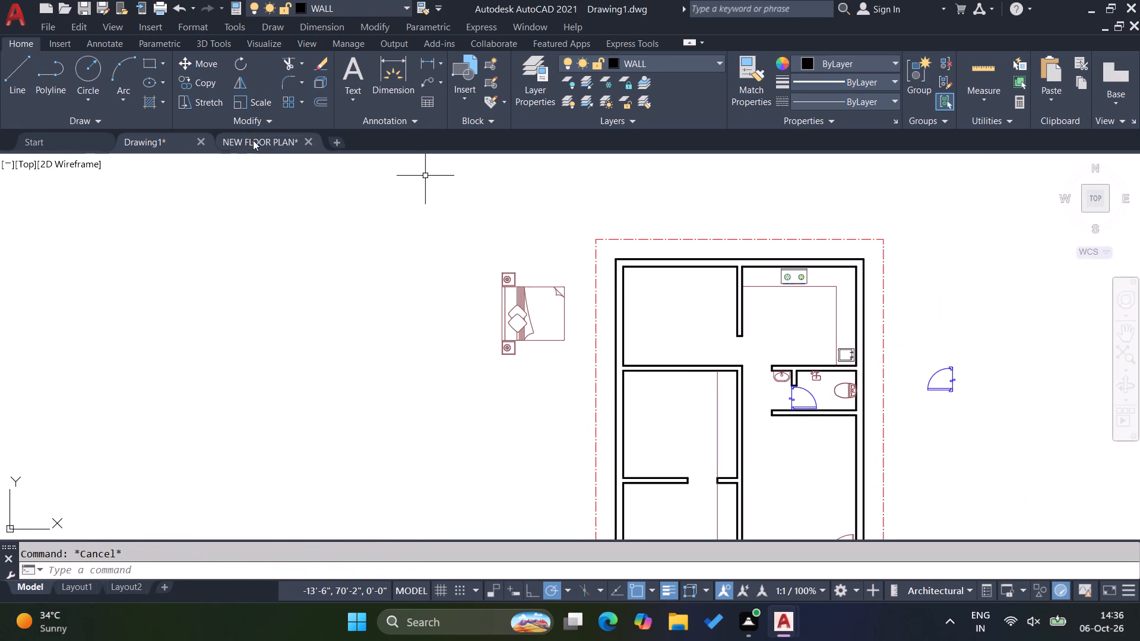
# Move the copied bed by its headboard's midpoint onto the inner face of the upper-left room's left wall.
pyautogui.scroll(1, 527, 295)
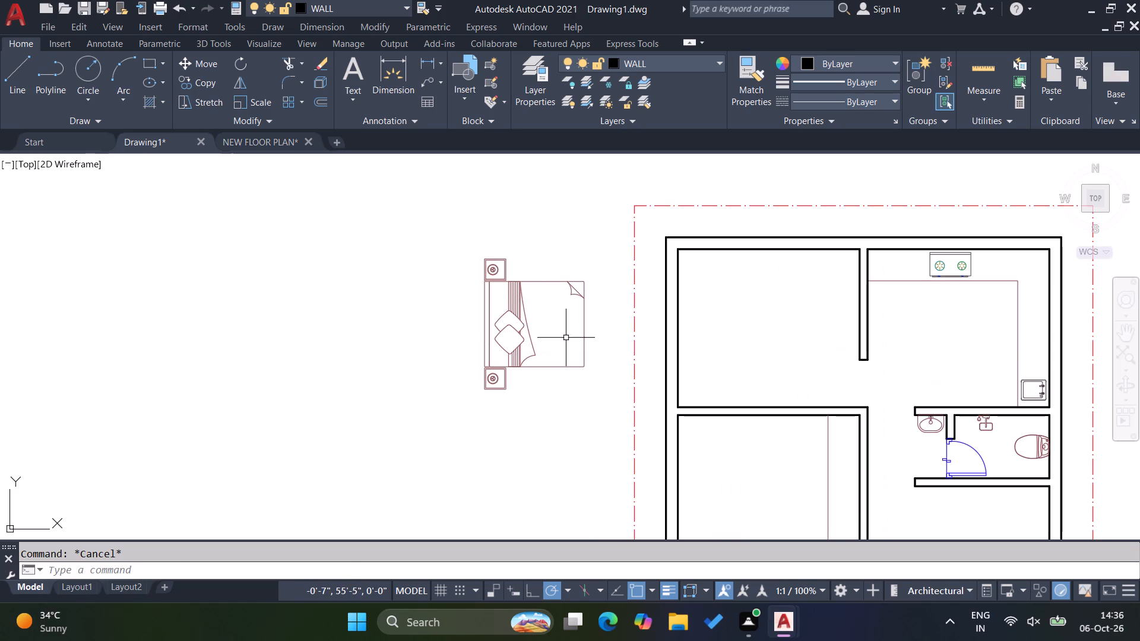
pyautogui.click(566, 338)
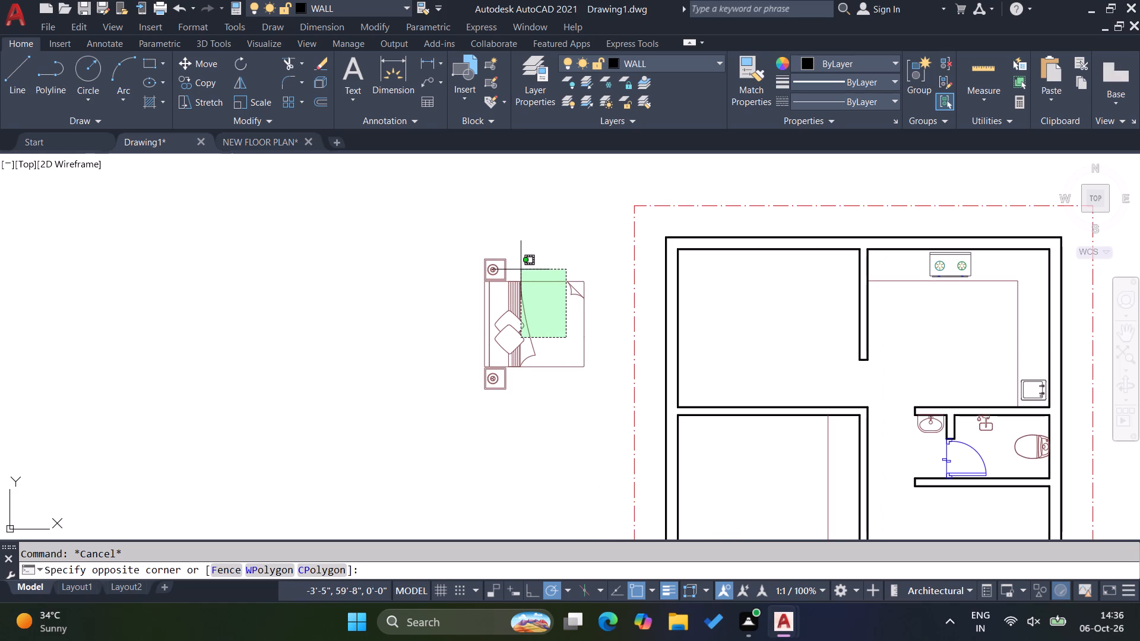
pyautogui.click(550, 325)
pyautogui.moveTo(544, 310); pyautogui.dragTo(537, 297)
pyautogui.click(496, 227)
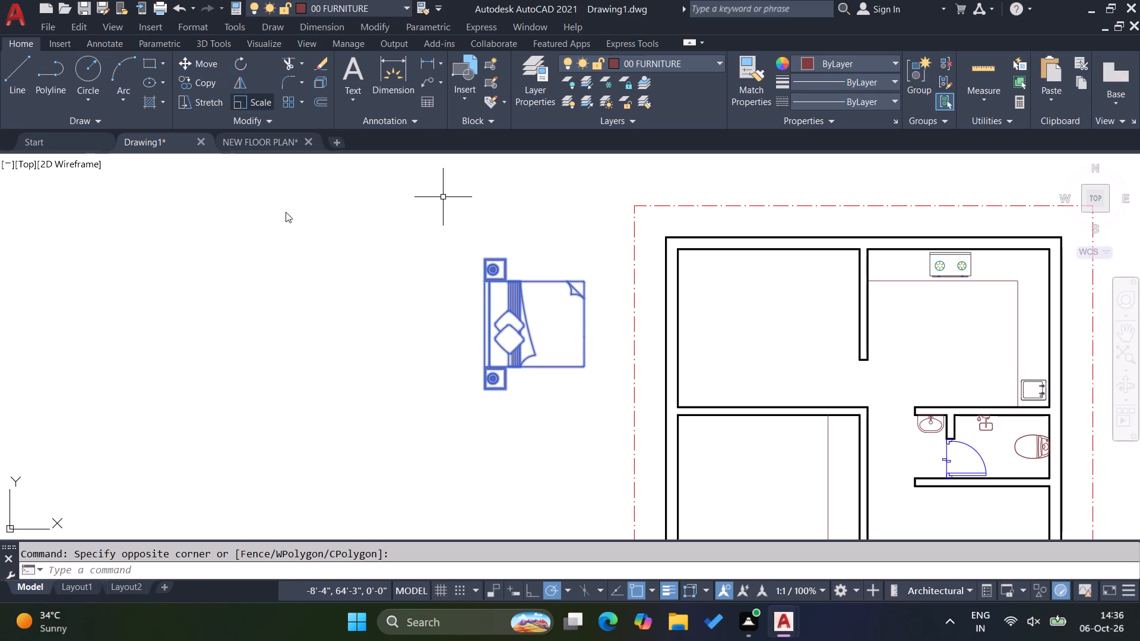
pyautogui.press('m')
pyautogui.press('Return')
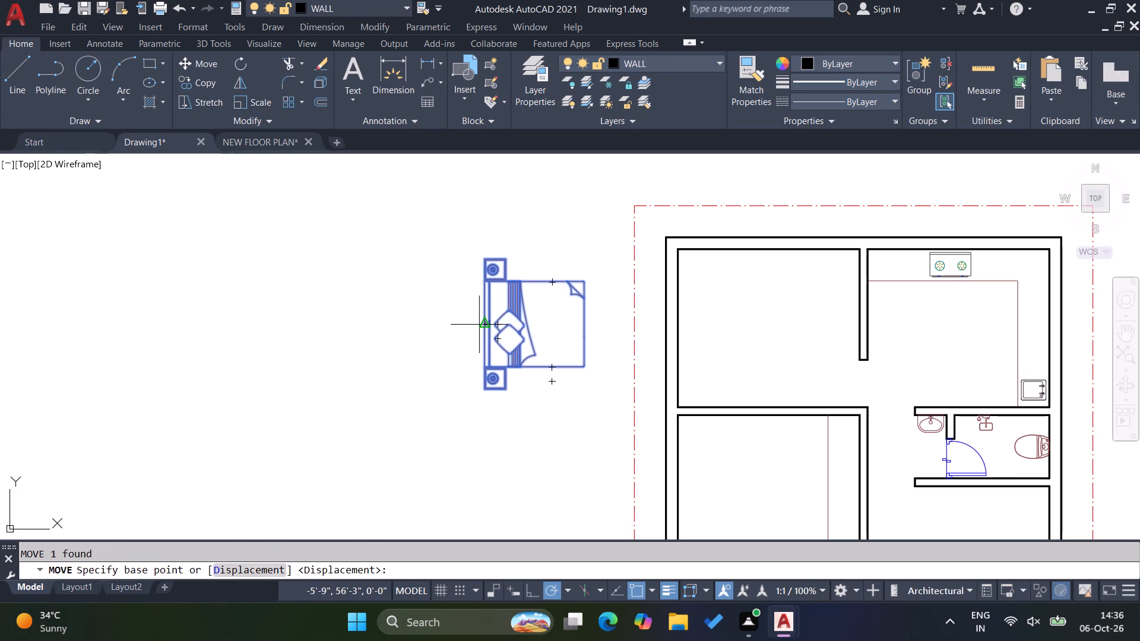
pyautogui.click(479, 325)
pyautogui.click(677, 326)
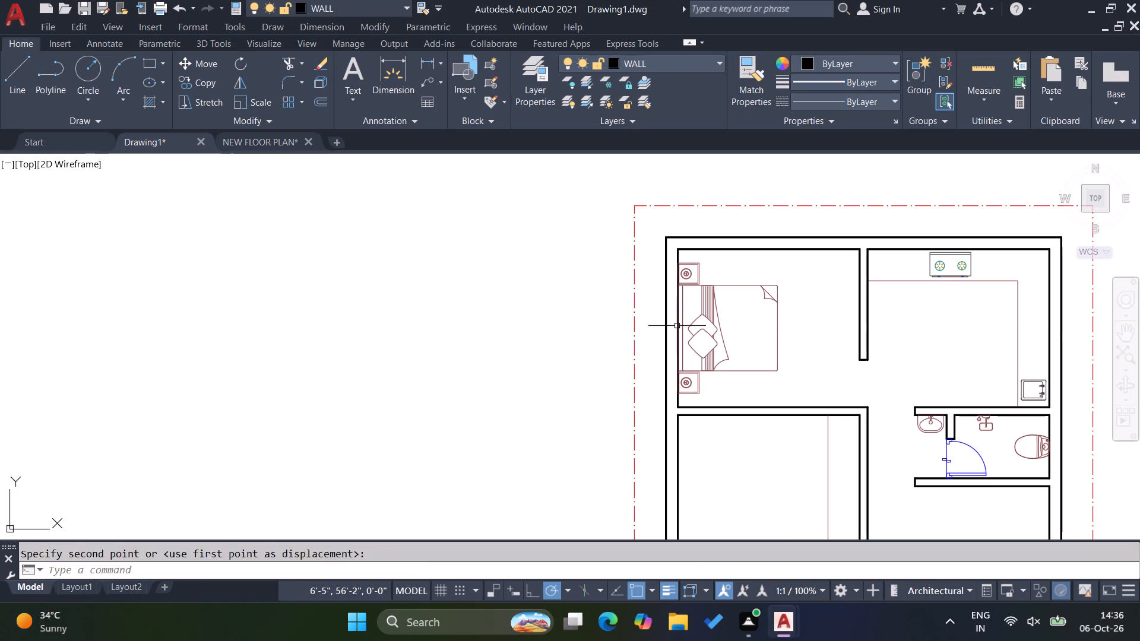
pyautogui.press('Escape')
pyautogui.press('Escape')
# Rotate the copied bed 270° so its headboard faces the upper-left room's top wall.
pyautogui.moveTo(824, 342); pyautogui.dragTo(806, 334)
pyautogui.click(702, 282)
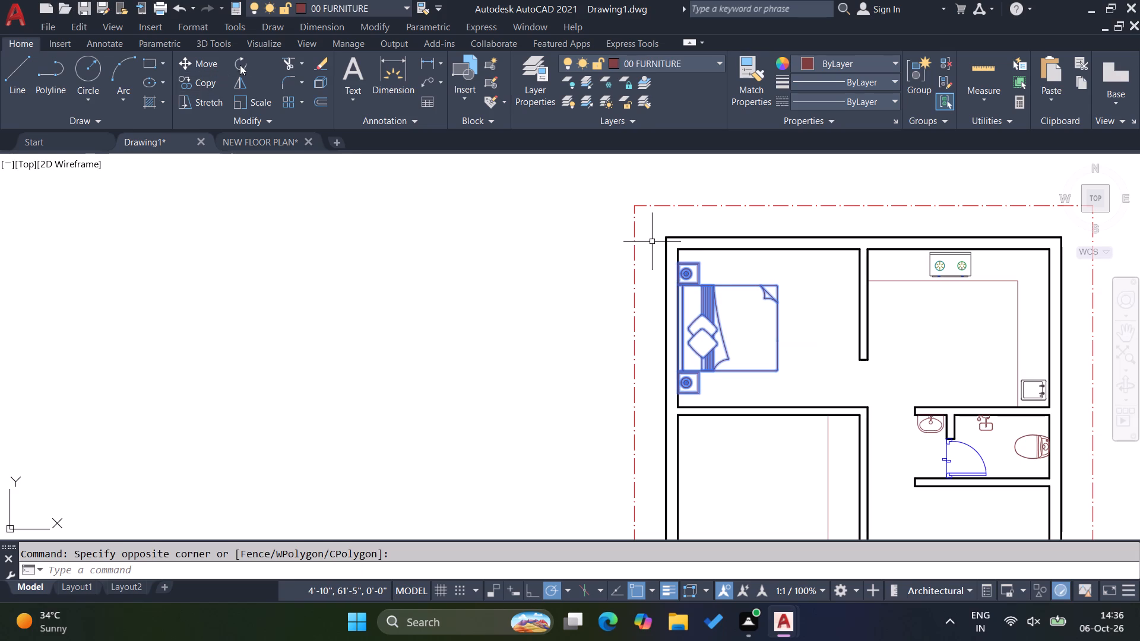
pyautogui.click(245, 62)
pyautogui.click(404, 303)
pyautogui.click(401, 359)
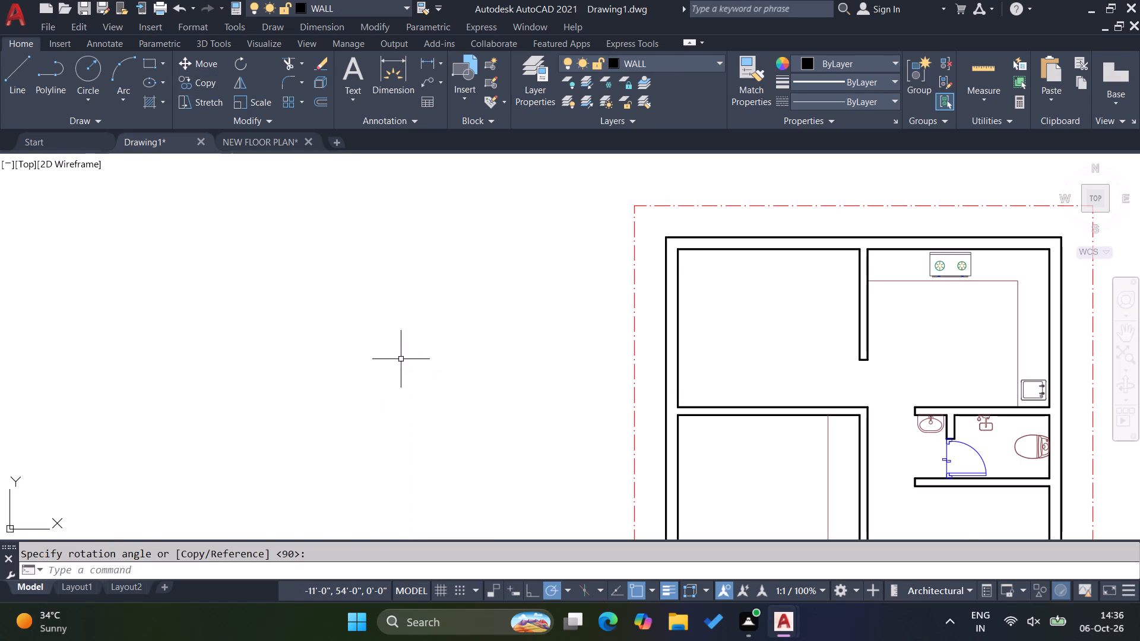
# Move the rotated bed by its headboard's midpoint onto the inner face of the upper-left room's top wall.
pyautogui.scroll(-3, 457, 399)
pyautogui.click(474, 464)
pyautogui.click(433, 423)
pyautogui.press('m')
pyautogui.press('Return')
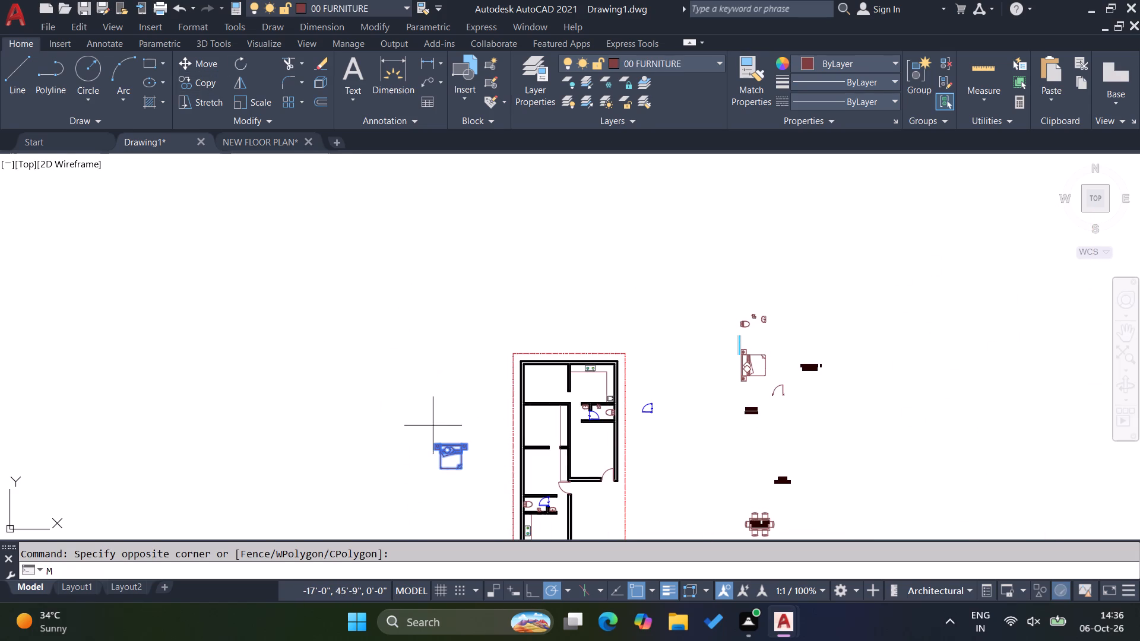
pyautogui.scroll(4, 447, 439)
pyautogui.click(451, 456)
pyautogui.scroll(-3, 460, 437)
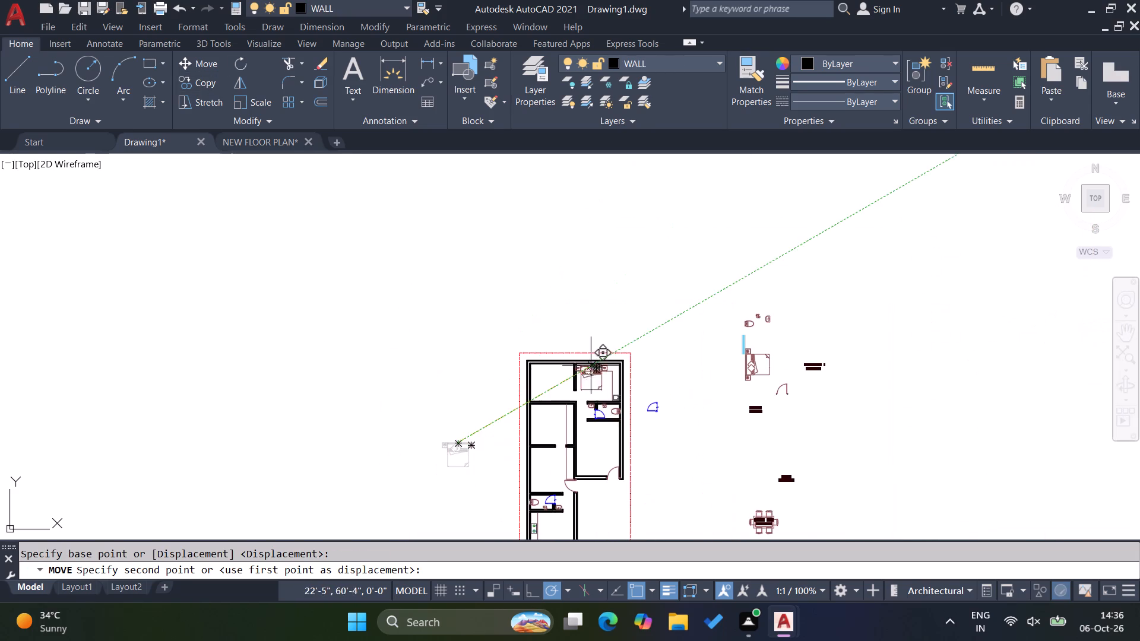
pyautogui.scroll(3, 550, 367)
pyautogui.click(540, 356)
pyautogui.press('Escape')
pyautogui.scroll(-3, 579, 366)
pyautogui.press('Escape')
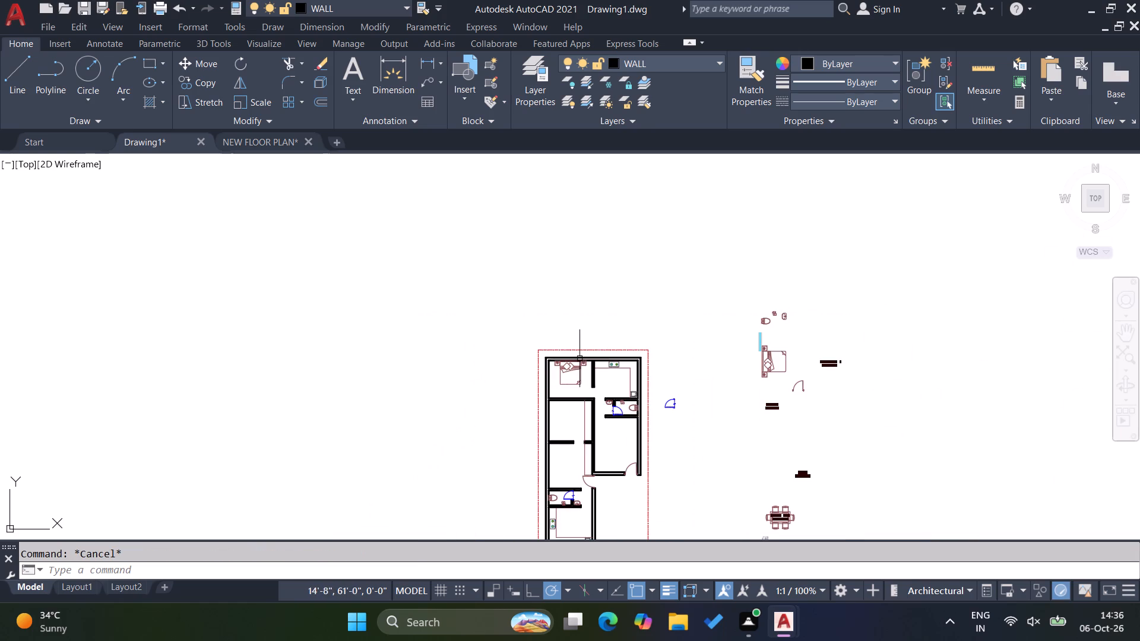
# Copy the unrotated source bed by its headboard's midpoint onto the left wall of the room directly below the upper-left bedroom.
pyautogui.scroll(2, 571, 454)
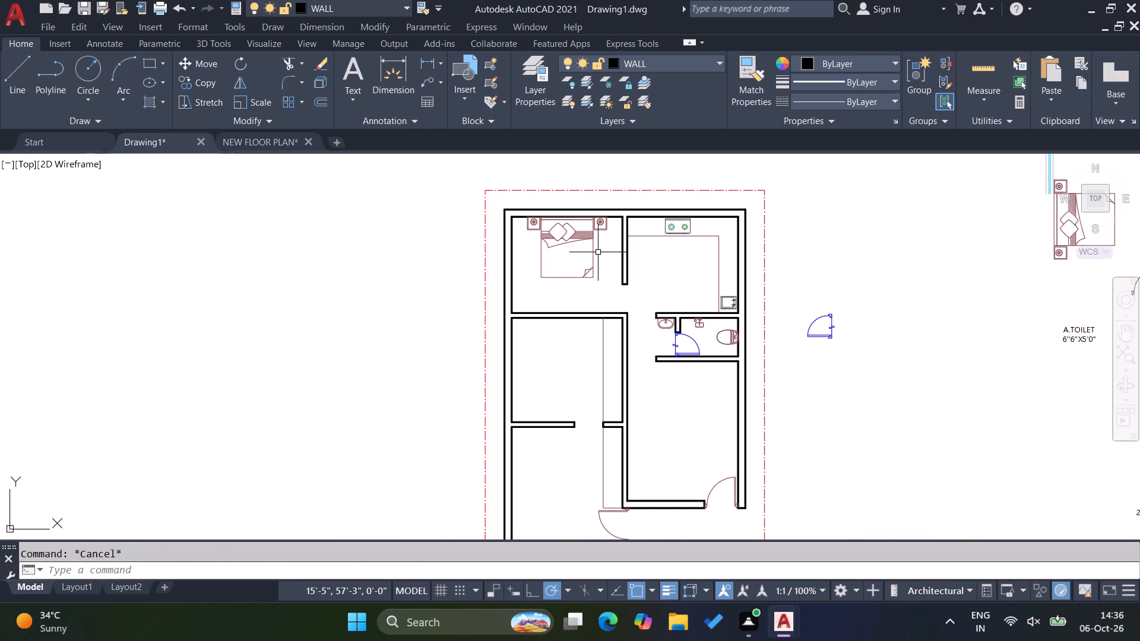
pyautogui.click(598, 252)
pyautogui.click(607, 281)
pyautogui.click(1059, 265)
pyautogui.click(1044, 247)
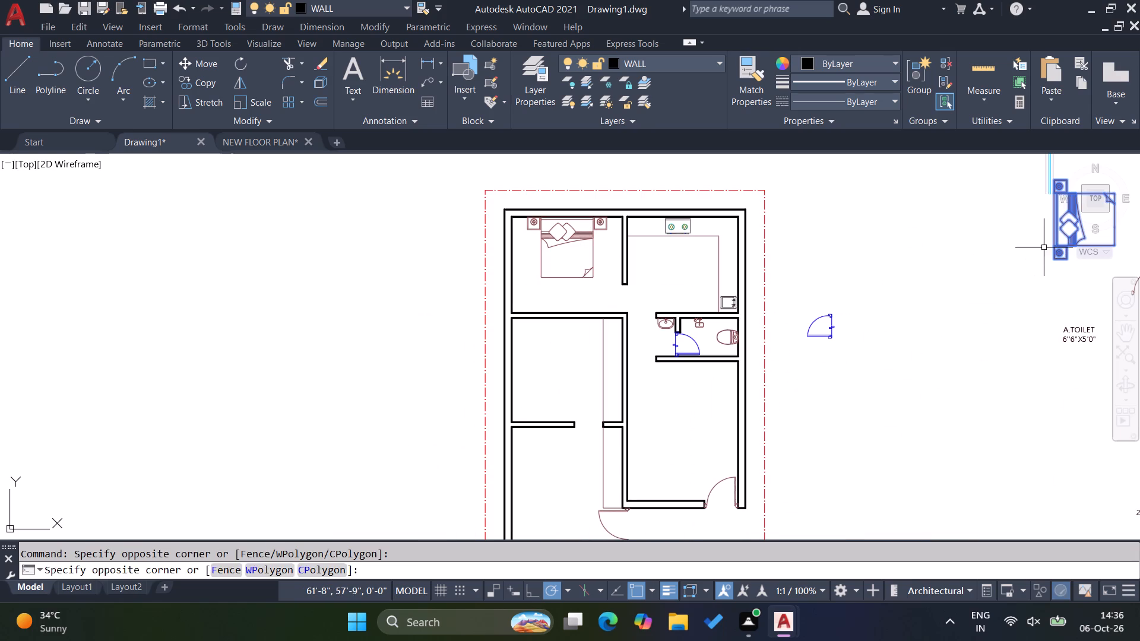
pyautogui.press('c')
pyautogui.press('o')
pyautogui.press('Return')
pyautogui.scroll(-1, 882, 334)
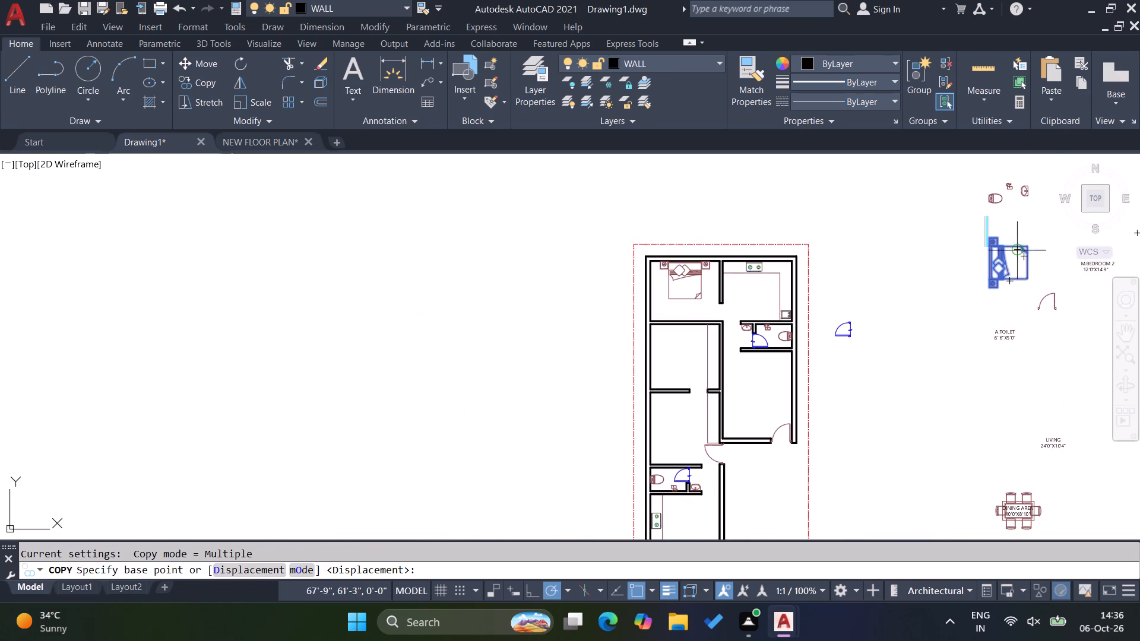
pyautogui.scroll(2, 1013, 248)
pyautogui.scroll(3, 958, 266)
pyautogui.click(889, 338)
pyautogui.scroll(-2, 921, 310)
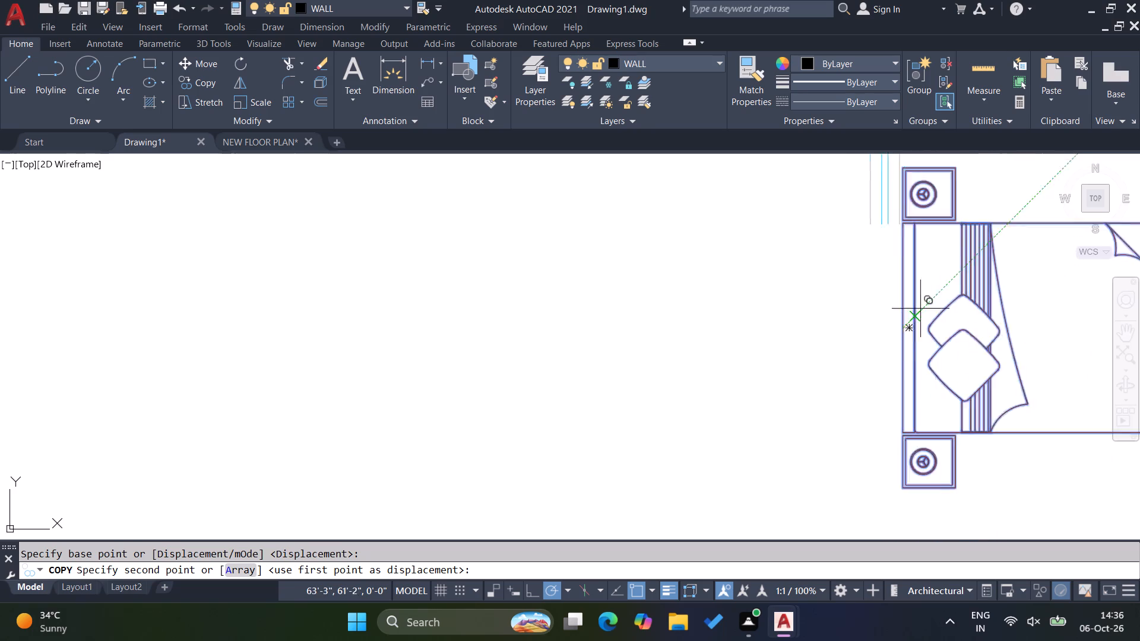
pyautogui.scroll(-4, 920, 307)
pyautogui.scroll(3, 564, 412)
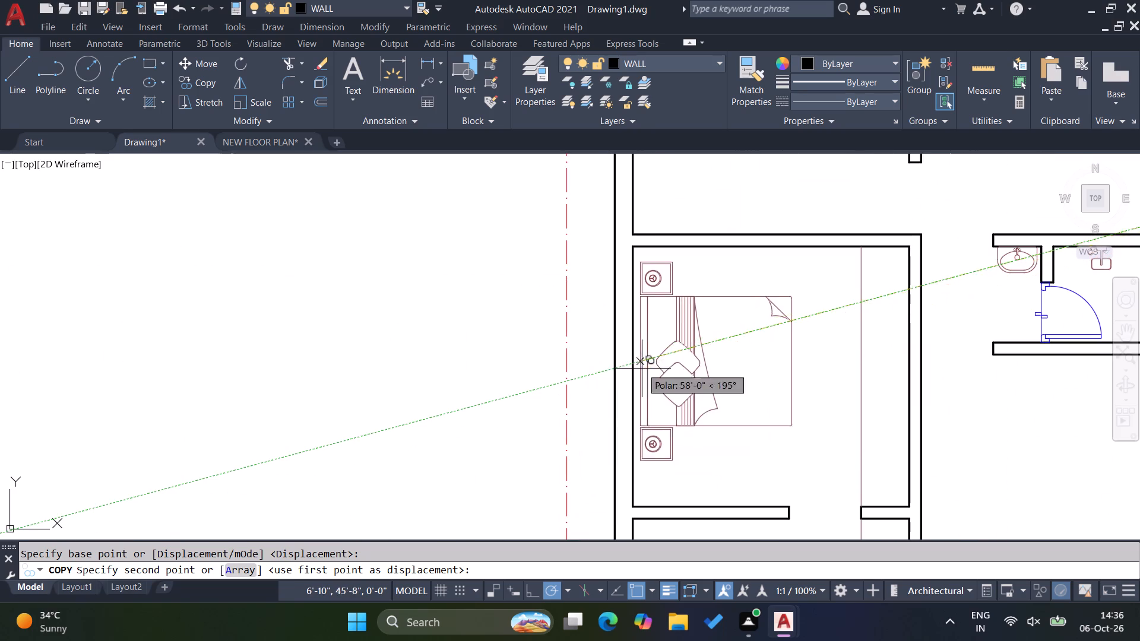
pyautogui.click(635, 382)
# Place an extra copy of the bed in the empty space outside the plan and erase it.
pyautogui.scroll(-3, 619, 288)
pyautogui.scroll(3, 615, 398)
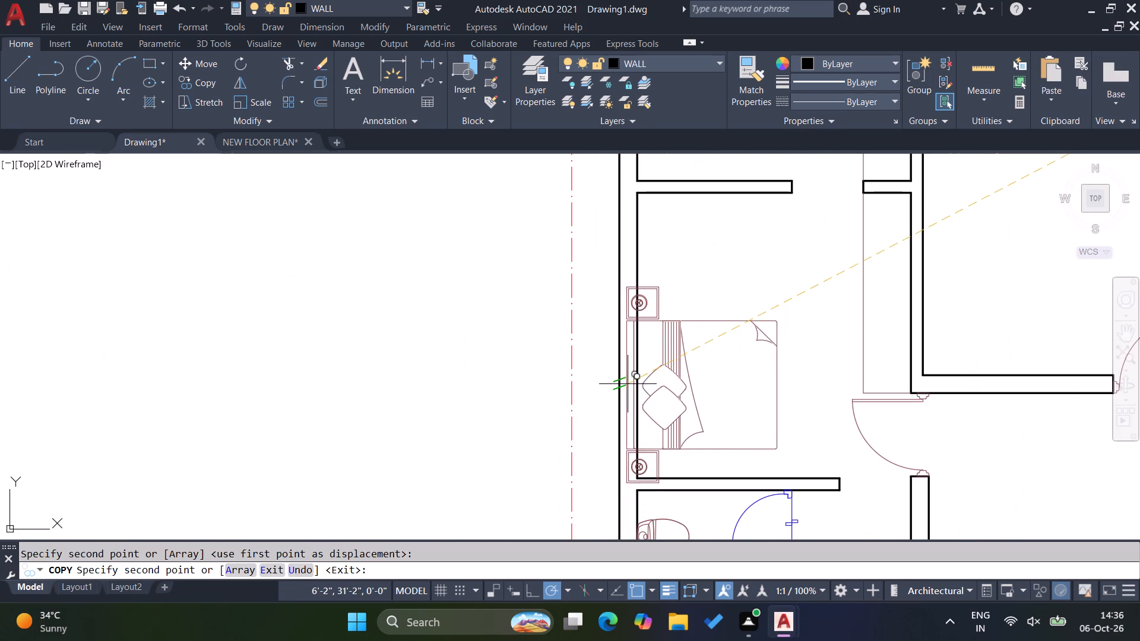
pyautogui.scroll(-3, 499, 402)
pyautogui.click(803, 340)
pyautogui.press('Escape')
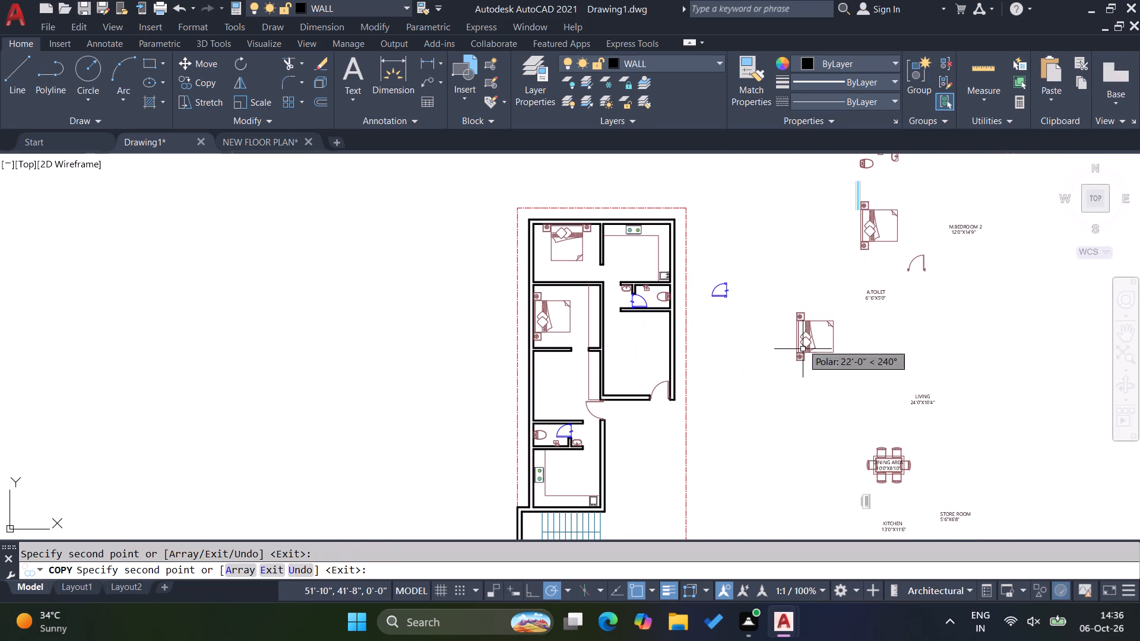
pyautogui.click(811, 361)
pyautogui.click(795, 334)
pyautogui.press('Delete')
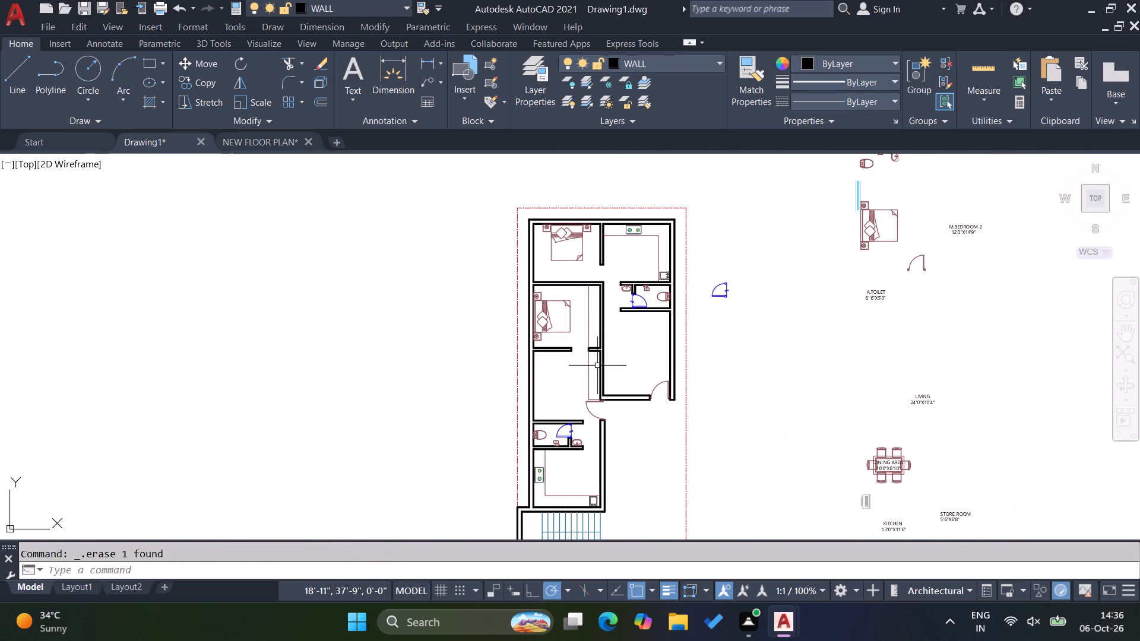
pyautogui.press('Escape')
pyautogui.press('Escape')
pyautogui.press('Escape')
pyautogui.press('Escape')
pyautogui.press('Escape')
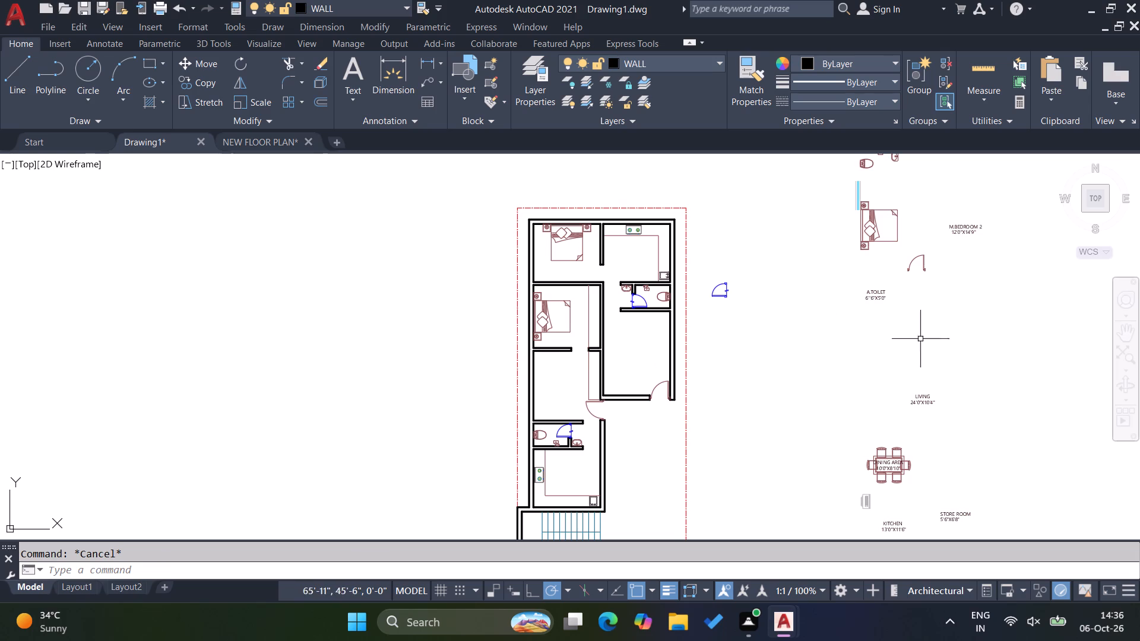
# Copy the single door from the furniture set outside the plan to the opening between the upper-left bedroom and the kitchen.
pyautogui.click(920, 268)
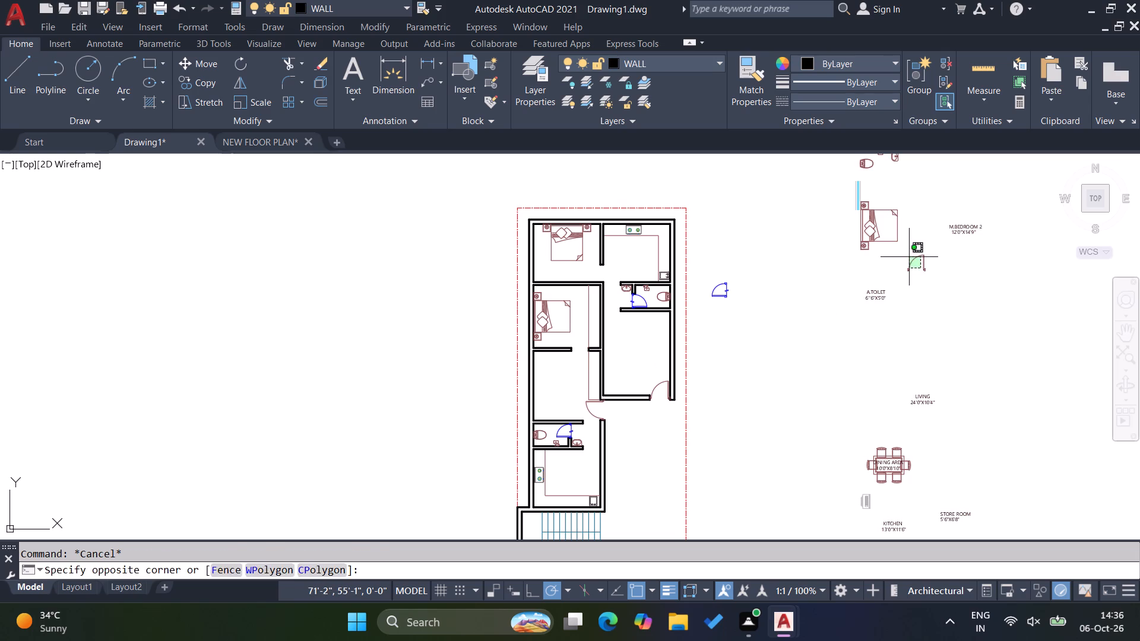
pyautogui.click(909, 257)
pyautogui.press('c')
pyautogui.press('o')
pyautogui.press('Return')
pyautogui.moveTo(913, 293); pyautogui.dragTo(910, 287)
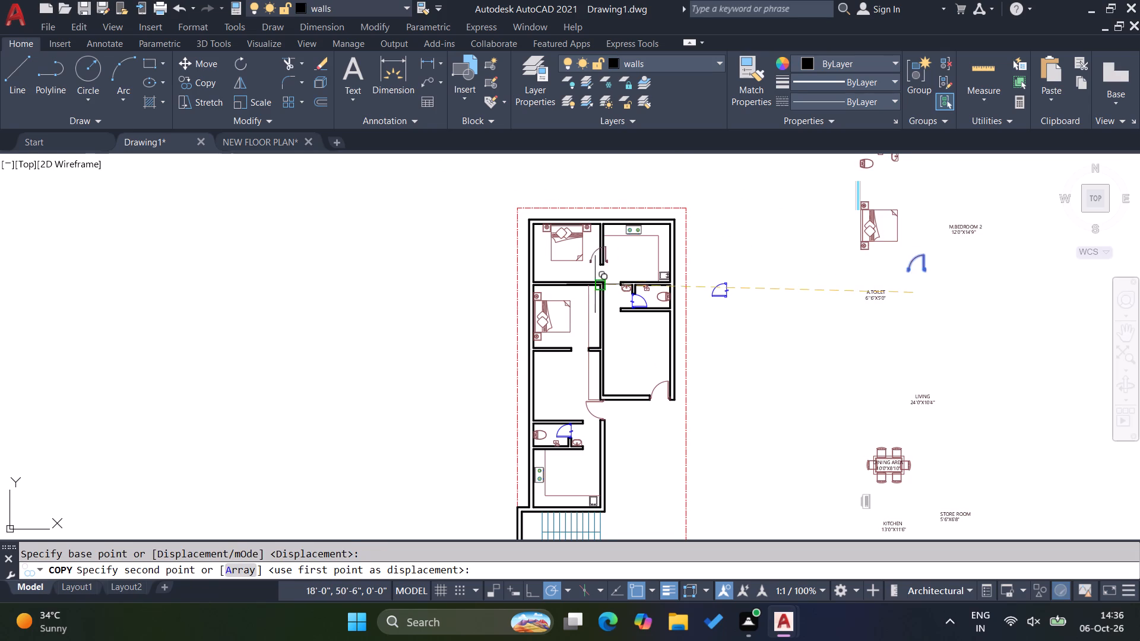
pyautogui.scroll(3, 599, 279)
pyautogui.click(591, 385)
pyautogui.press('Escape')
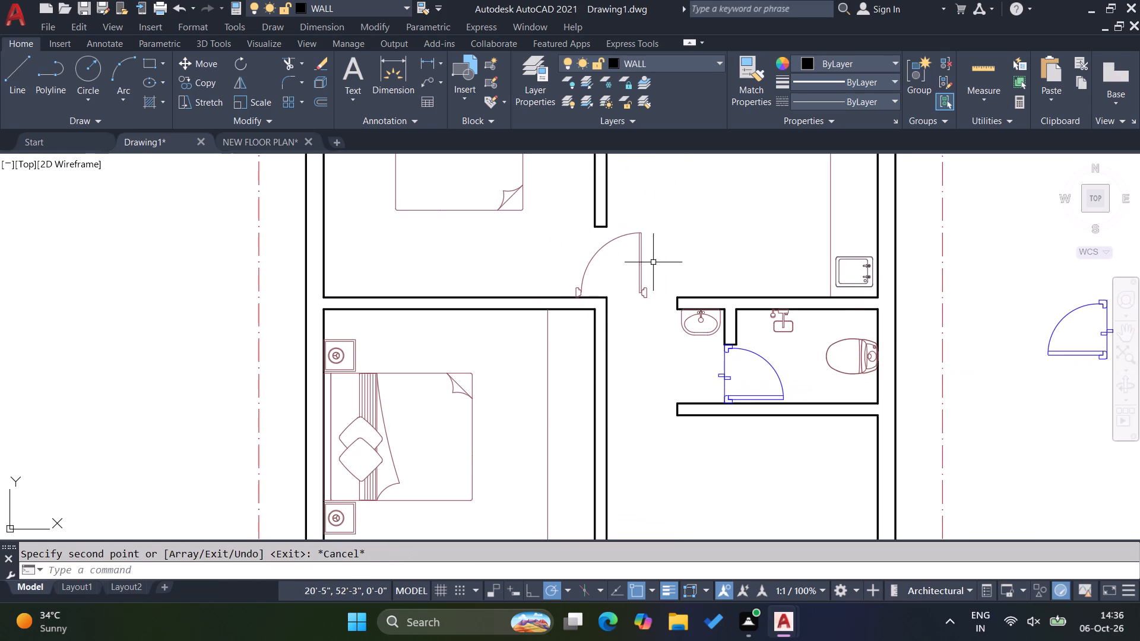
pyautogui.press('Escape')
# Rotate the copied door 90° so its jambs line up with the wall between bedroom and kitchen.
pyautogui.click(664, 243)
pyautogui.click(615, 224)
pyautogui.click(239, 64)
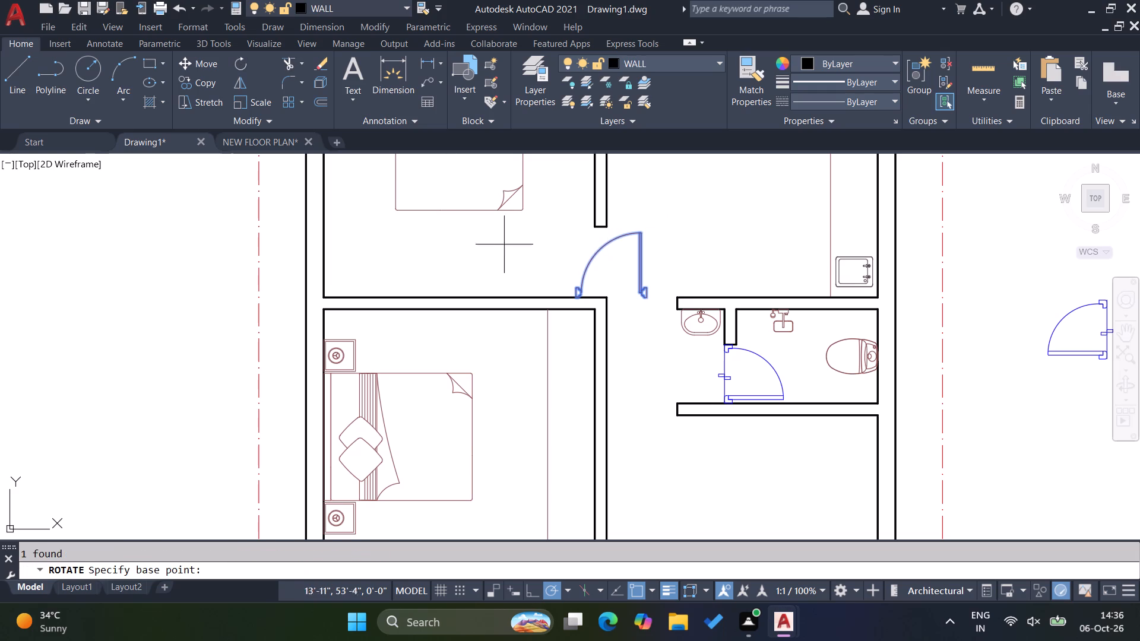
pyautogui.click(528, 253)
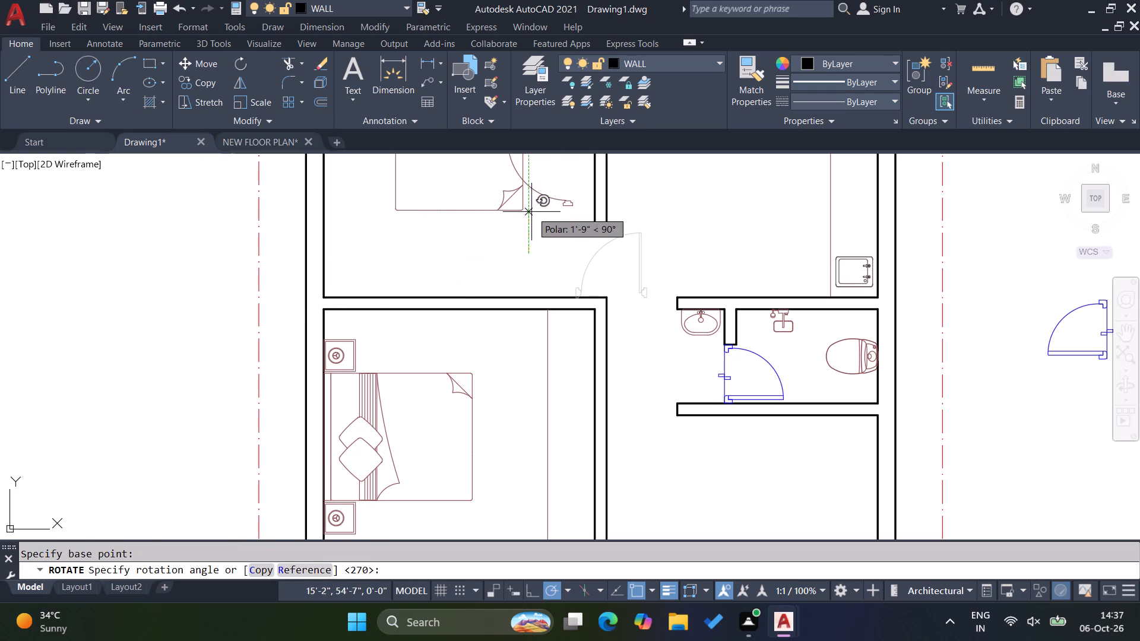
pyautogui.click(528, 226)
# Mirror the rotated door about a horizontal line just below it, keeping the source door.
pyautogui.scroll(-1, 617, 320)
pyautogui.scroll(2, 592, 240)
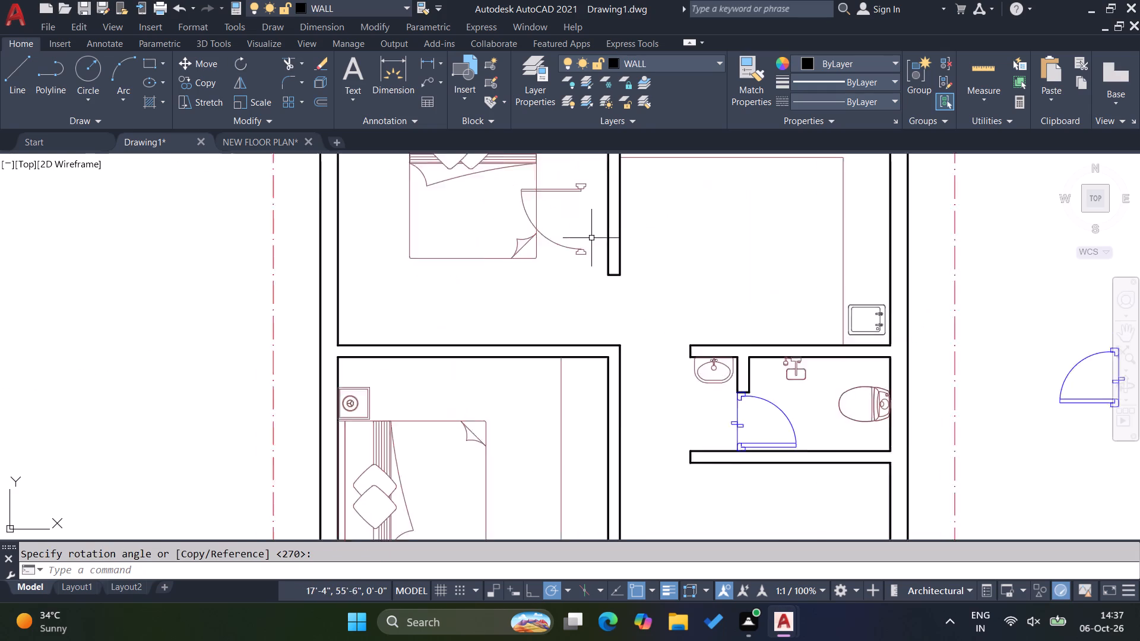
pyautogui.moveTo(577, 306); pyautogui.dragTo(566, 299)
pyautogui.click(556, 234)
pyautogui.click(239, 85)
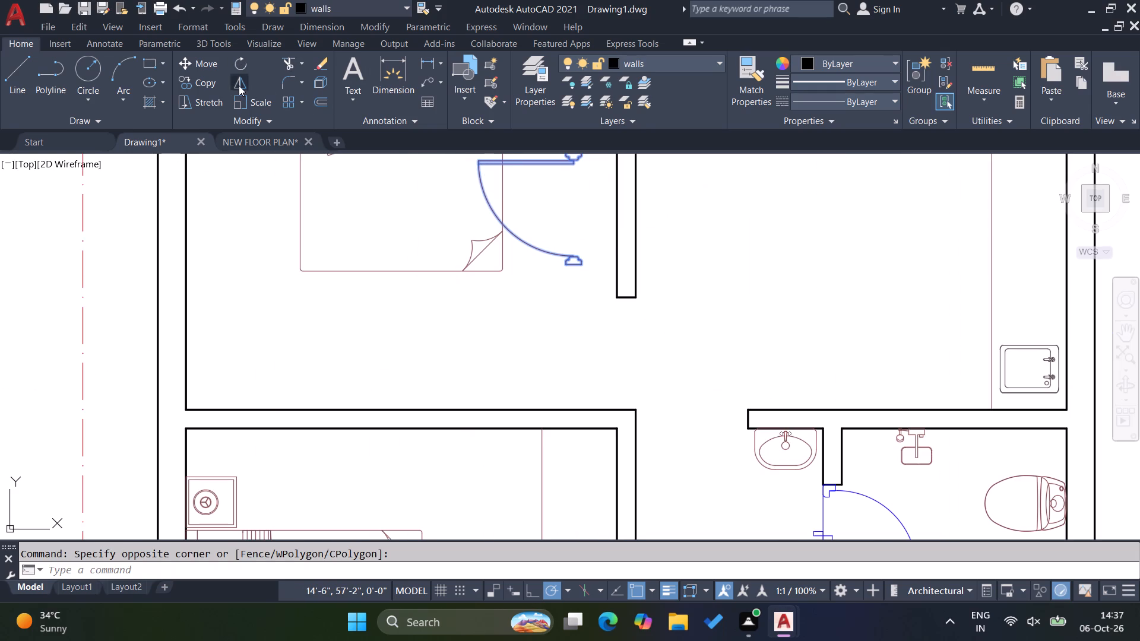
pyautogui.click(484, 307)
pyautogui.click(549, 307)
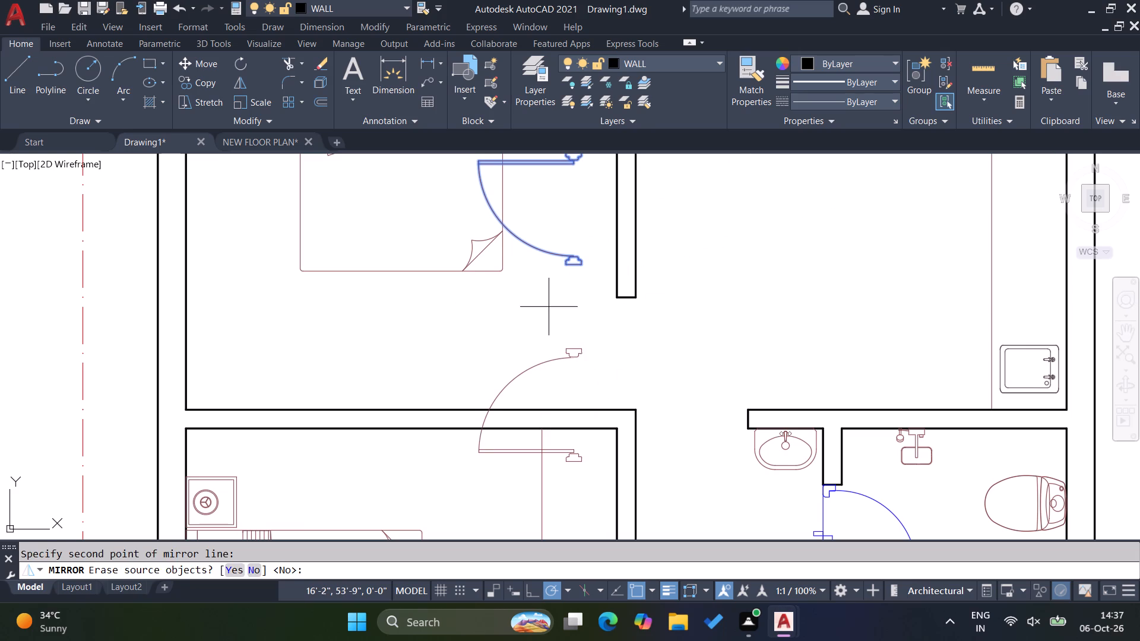
pyautogui.press('Return')
# Move the mirrored door by its upper jamb's outer corner to the lower end of the wall between bedroom and kitchen.
pyautogui.moveTo(576, 368); pyautogui.dragTo(569, 361)
pyautogui.click(552, 336)
pyautogui.press('m')
pyautogui.press('Return')
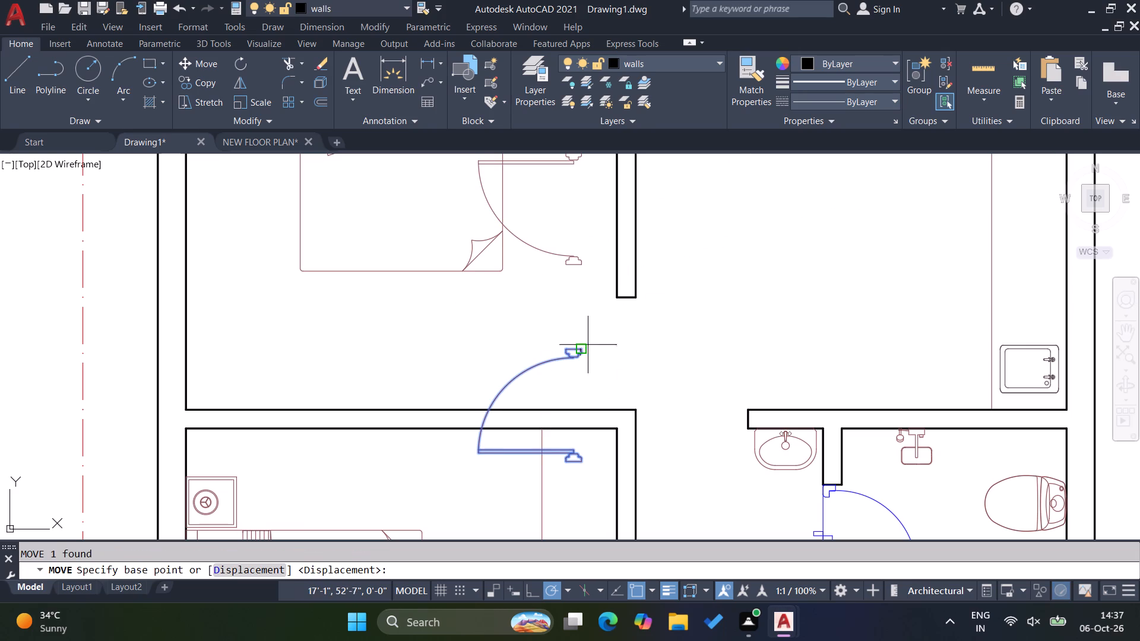
pyautogui.click(579, 348)
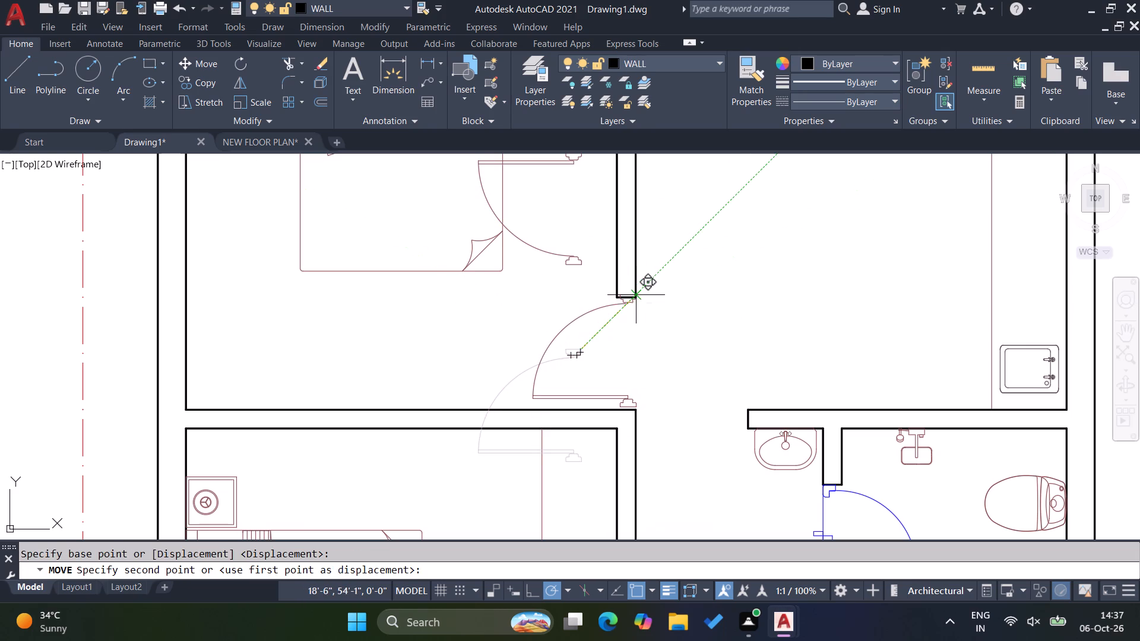
pyautogui.click(637, 293)
# Move the mirrored door by its upper jamb's outer corner onto the lower end corner of the wall between bedroom and kitchen.
pyautogui.scroll(3, 631, 315)
pyautogui.scroll(2, 621, 255)
pyautogui.click(632, 296)
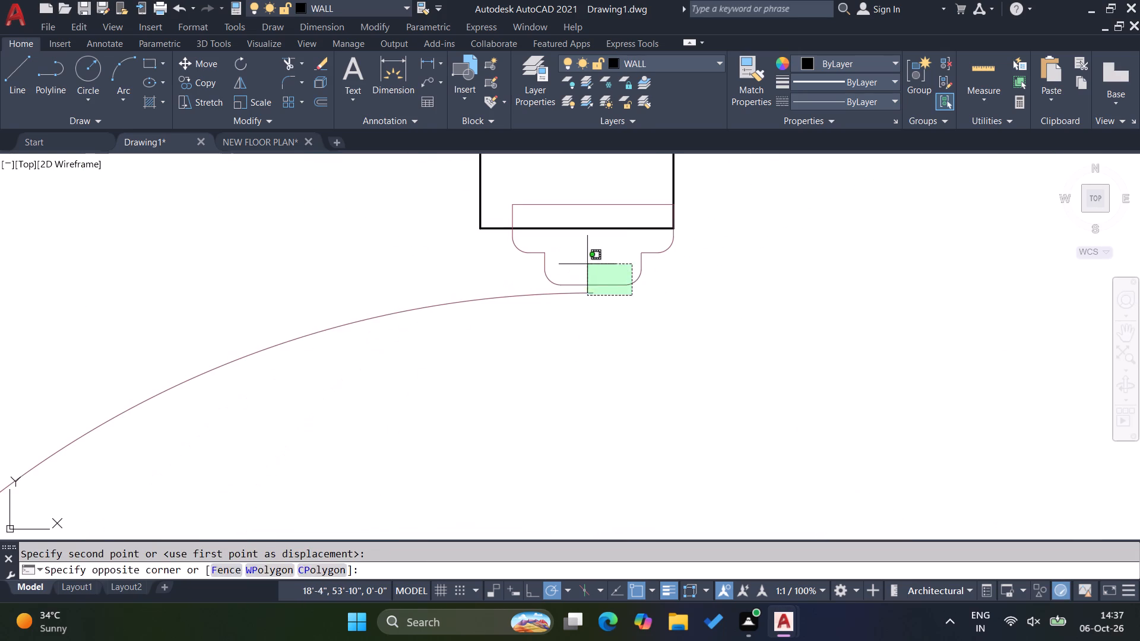
pyautogui.click(587, 264)
pyautogui.press('m')
pyautogui.press('Return')
pyautogui.click(669, 198)
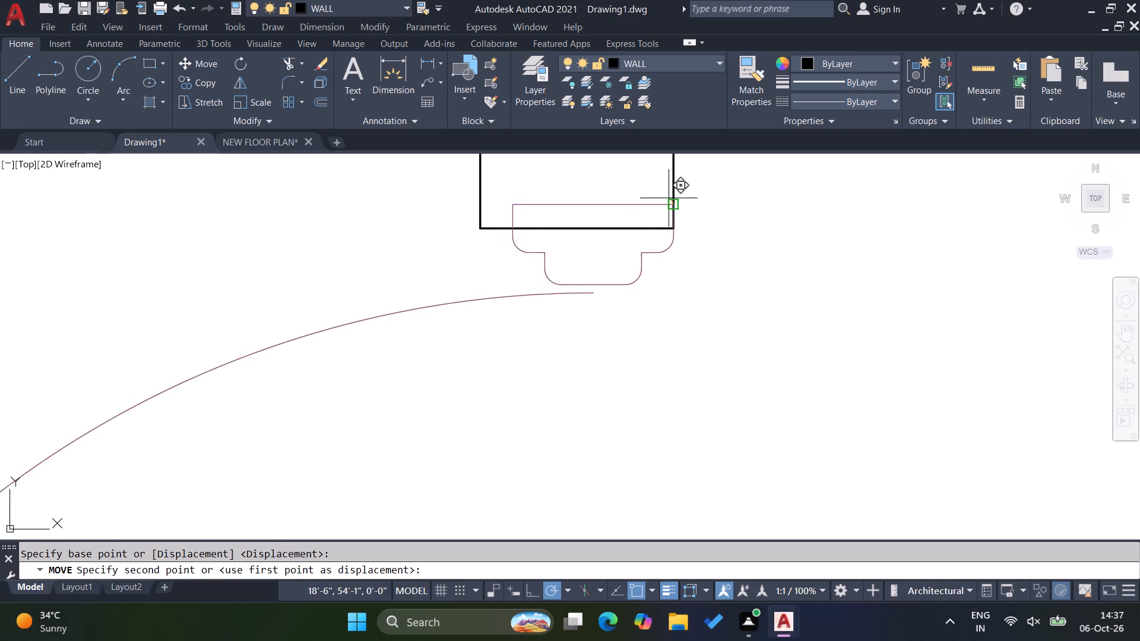
pyautogui.click(675, 226)
pyautogui.press('Escape')
pyautogui.scroll(-7, 655, 309)
pyautogui.press('Escape')
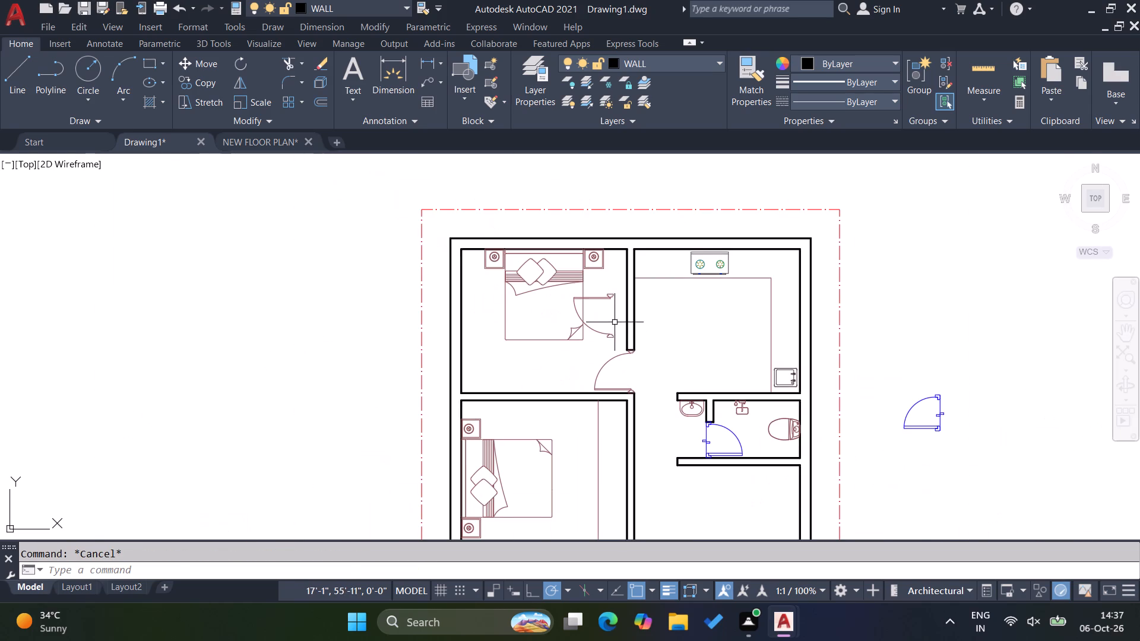
# Delete the leftover source door beside the bed in the upper-left bedroom.
pyautogui.click(614, 322)
pyautogui.click(607, 293)
pyautogui.press('Delete')
# Copy the upper-left bedroom's door to the empty area outside the plan's left boundary.
pyautogui.click(612, 377)
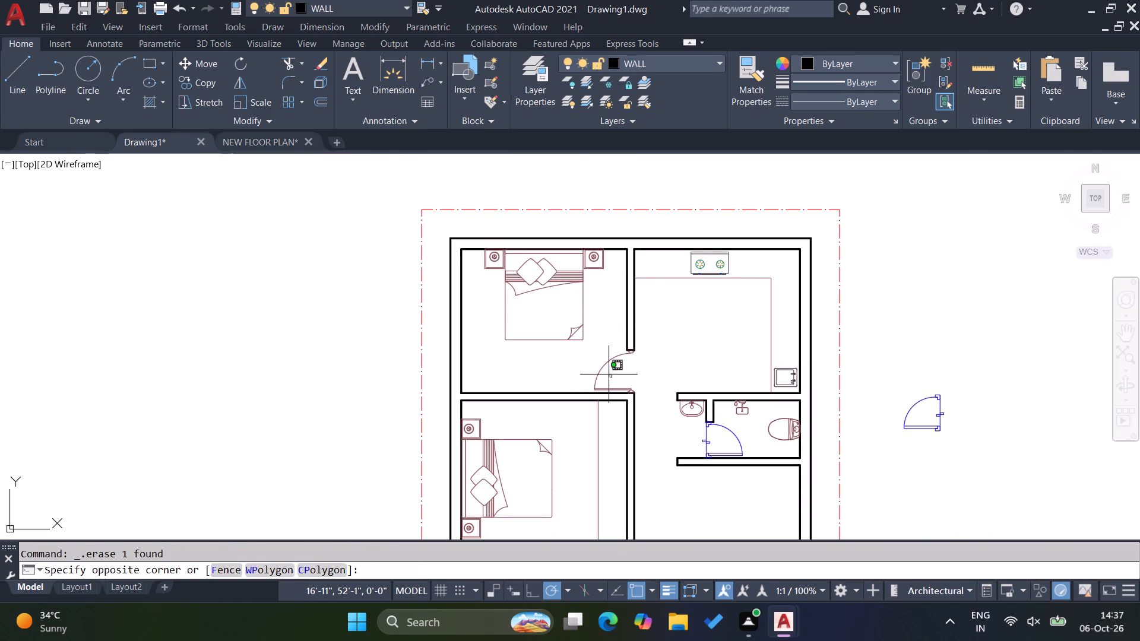
pyautogui.click(603, 347)
pyautogui.write('CO')
pyautogui.press('Return')
pyautogui.click(641, 376)
pyautogui.scroll(-2, 662, 322)
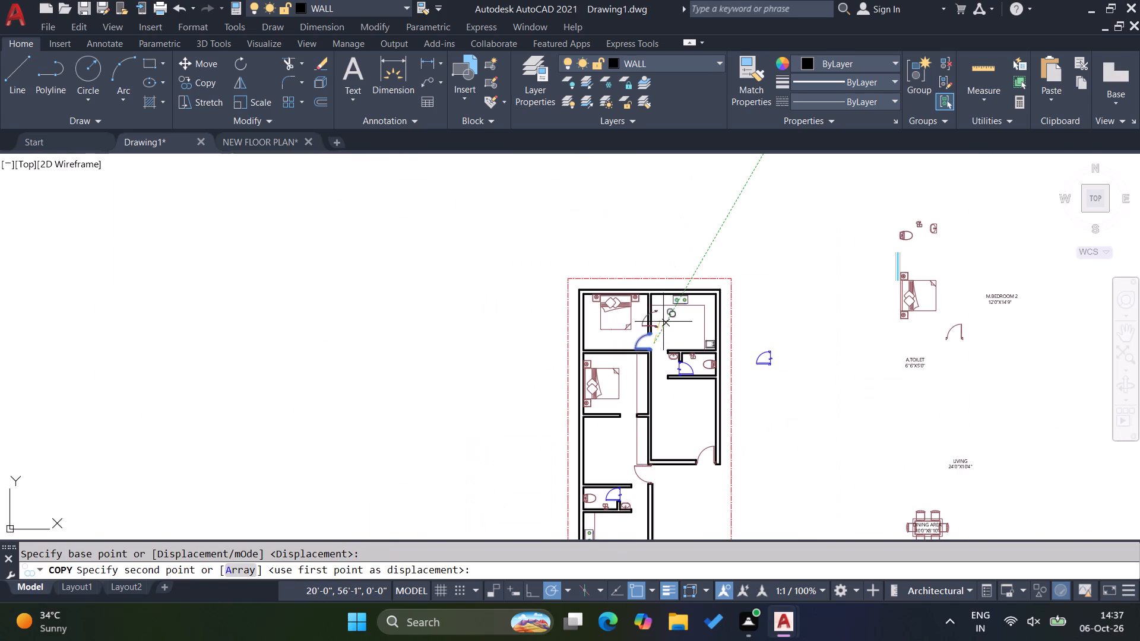
pyautogui.scroll(-1, 642, 401)
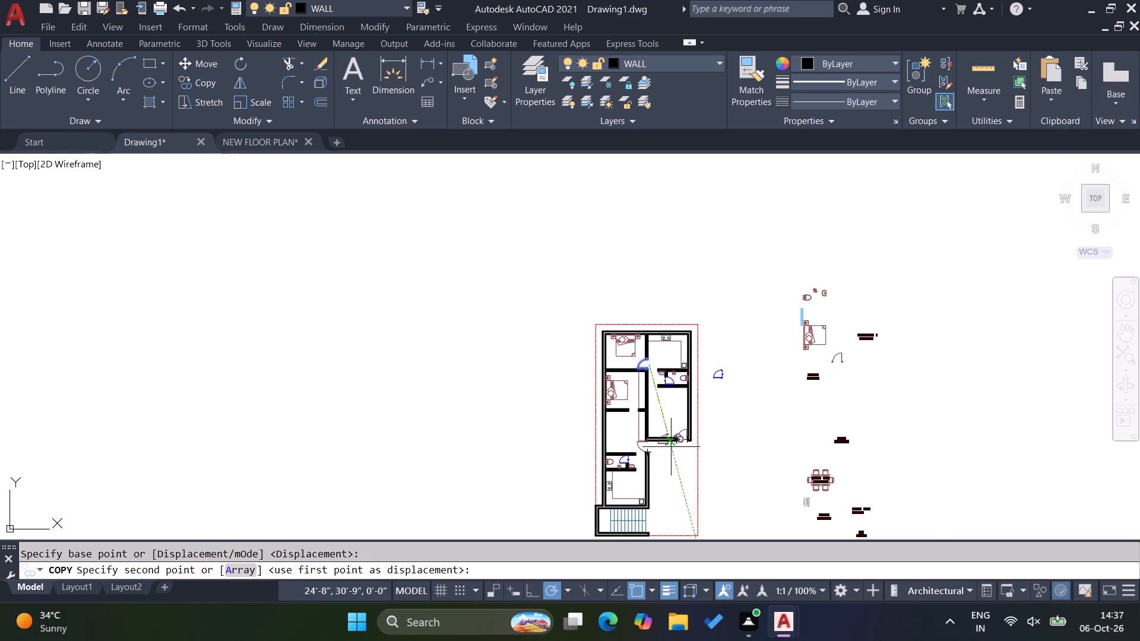
pyautogui.scroll(2, 635, 419)
pyautogui.click(477, 411)
pyautogui.press('Escape')
# Rotate the door copy outside the plan by 270° so its jambs line up horizontally.
pyautogui.click(483, 430)
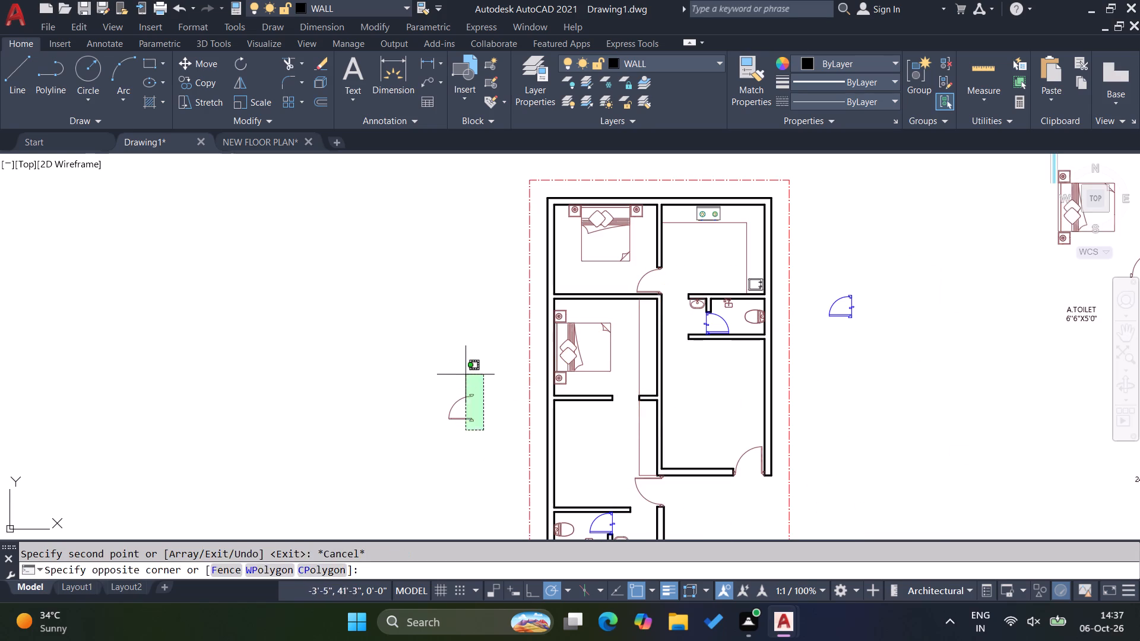
pyautogui.click(465, 375)
pyautogui.click(244, 59)
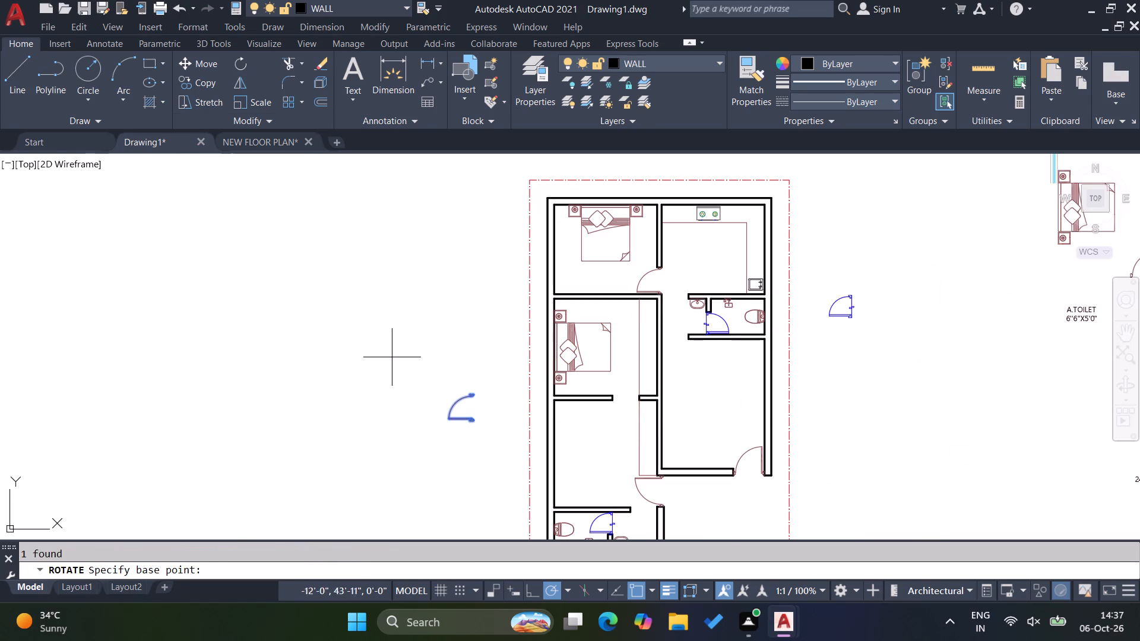
pyautogui.click(398, 361)
pyautogui.click(394, 418)
# Mirror the rotated door about a vertical line beside it, keeping the source door.
pyautogui.moveTo(383, 450); pyautogui.dragTo(378, 448)
pyautogui.click(327, 398)
pyautogui.click(235, 84)
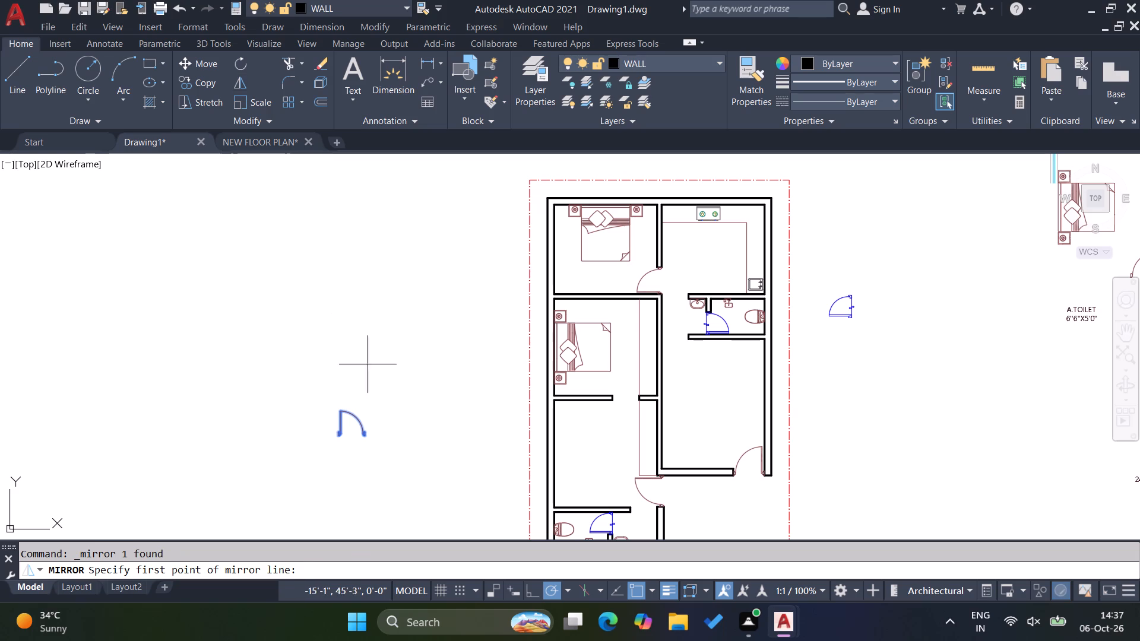
pyautogui.click(384, 393)
pyautogui.click(379, 477)
pyautogui.press('Return')
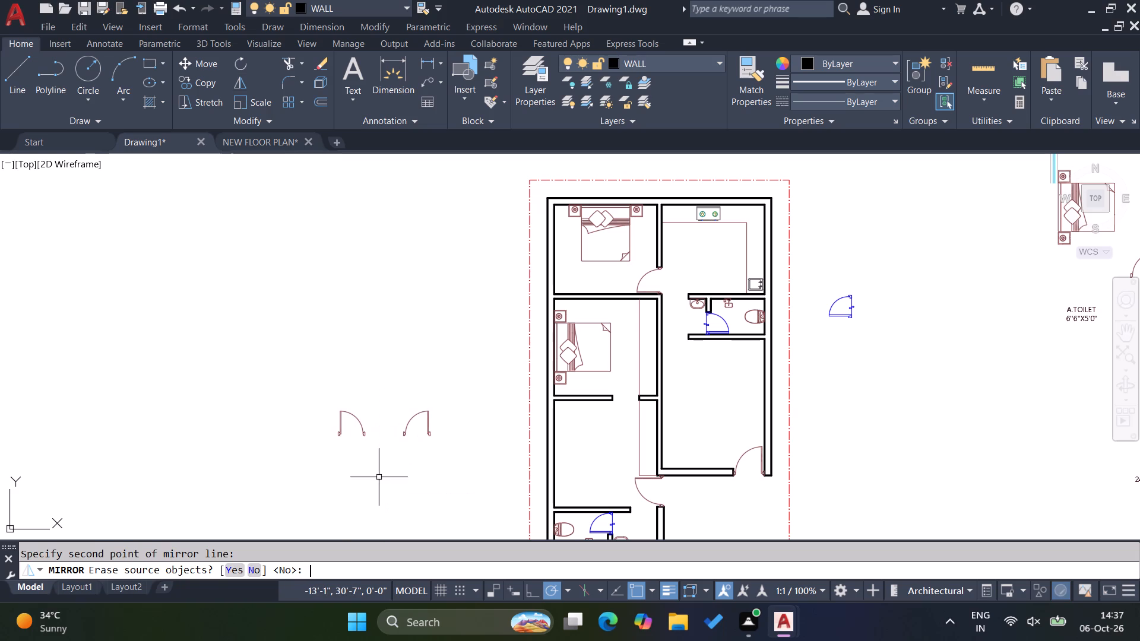
# Move the mirrored door by its hinge-side jamb's outer corner into the opening in the second bedroom's lower wall.
pyautogui.click(429, 446)
pyautogui.click(408, 396)
pyautogui.press('m')
pyautogui.press('Return')
pyautogui.scroll(3, 446, 449)
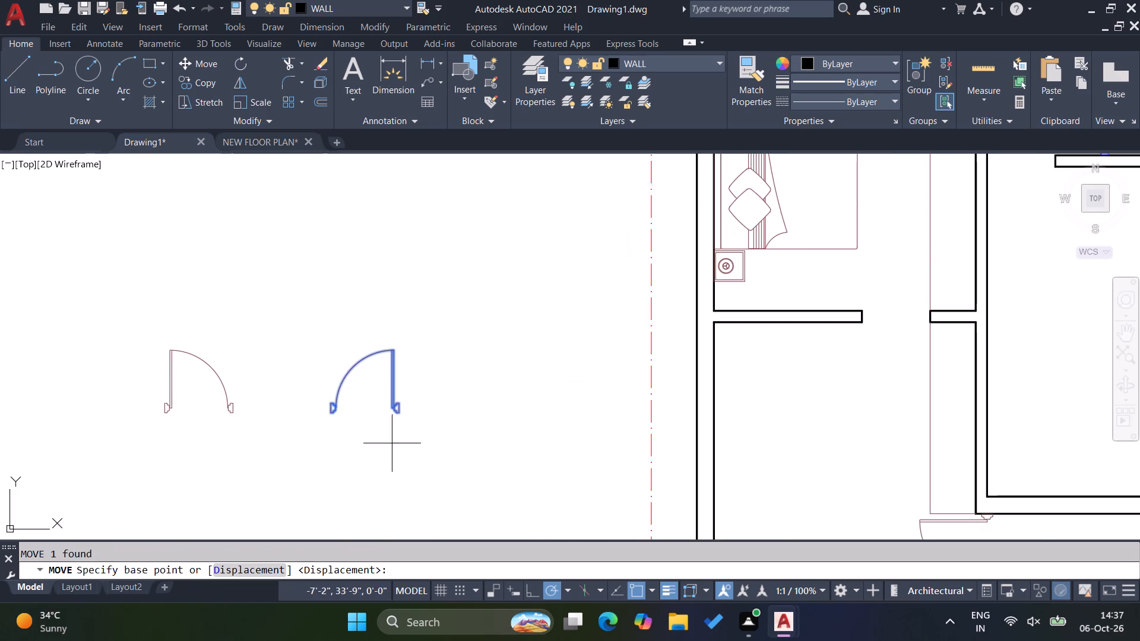
pyautogui.scroll(2, 389, 436)
pyautogui.click(405, 380)
pyautogui.scroll(-4, 392, 395)
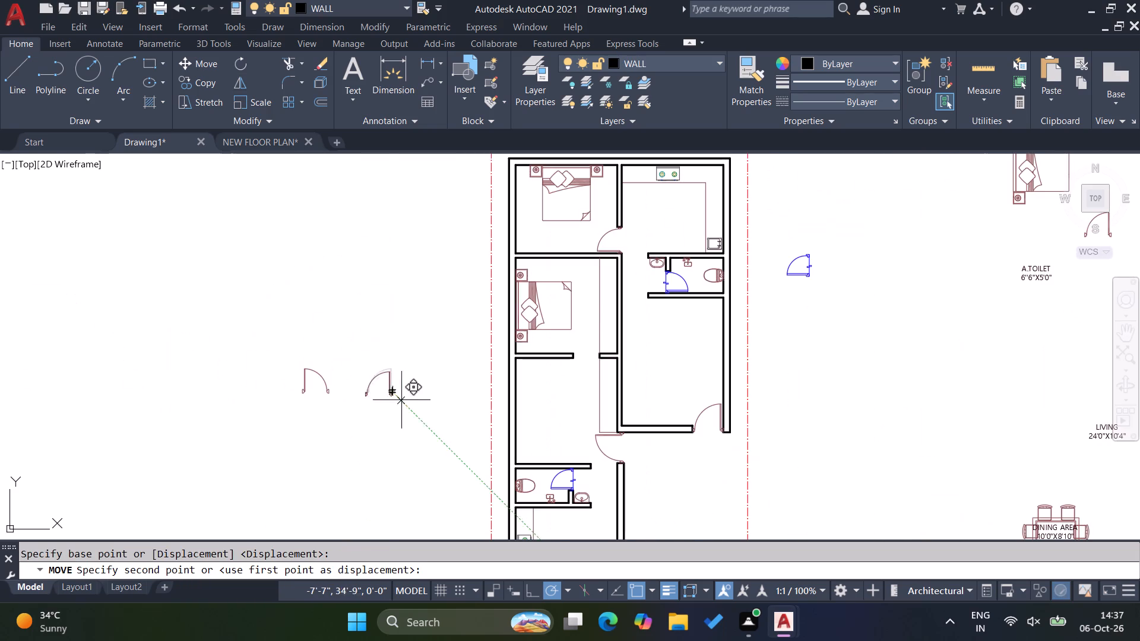
pyautogui.scroll(5, 585, 361)
pyautogui.click(632, 351)
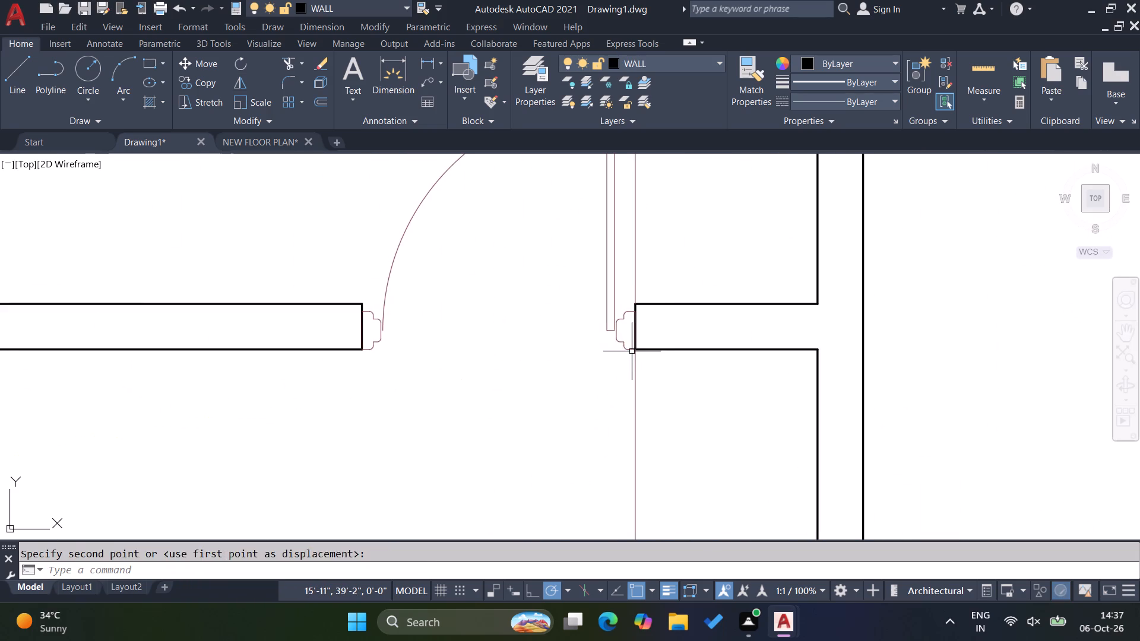
pyautogui.press('Escape')
pyautogui.press('Escape')
# Delete the leftover source door outside the plan's left boundary.
pyautogui.scroll(-5, 620, 364)
pyautogui.click(397, 420)
pyautogui.click(347, 369)
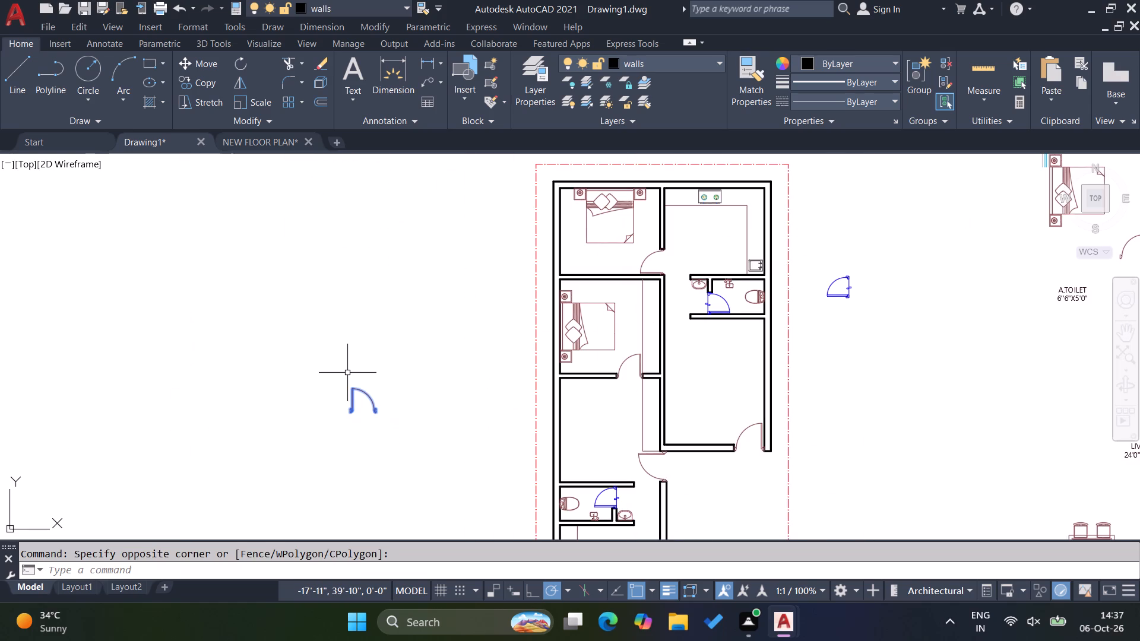
pyautogui.press('Delete')
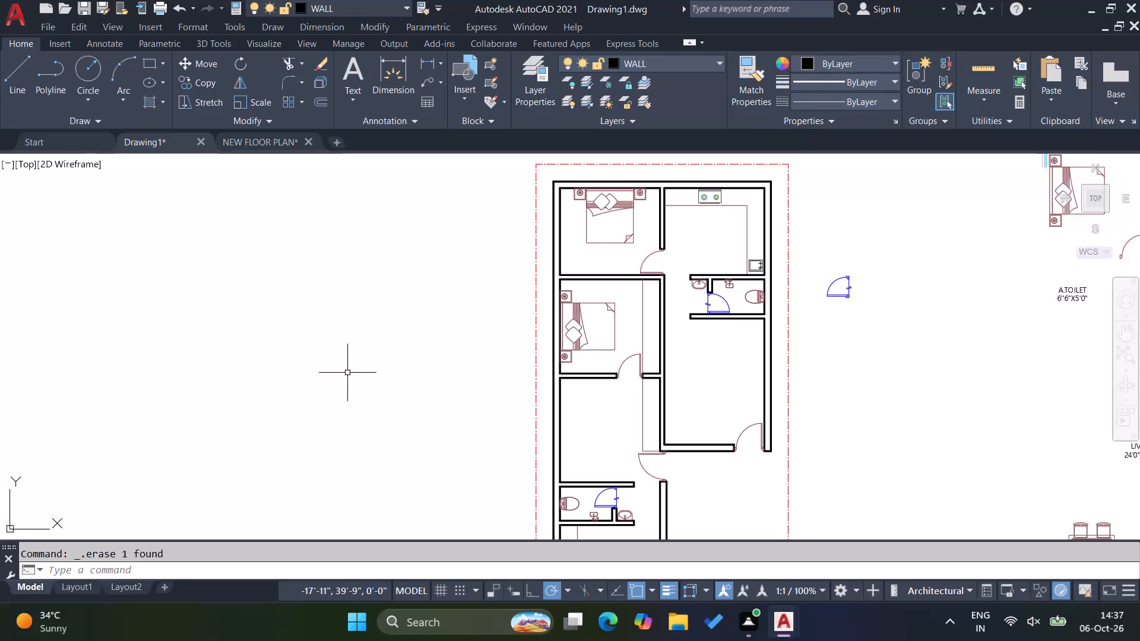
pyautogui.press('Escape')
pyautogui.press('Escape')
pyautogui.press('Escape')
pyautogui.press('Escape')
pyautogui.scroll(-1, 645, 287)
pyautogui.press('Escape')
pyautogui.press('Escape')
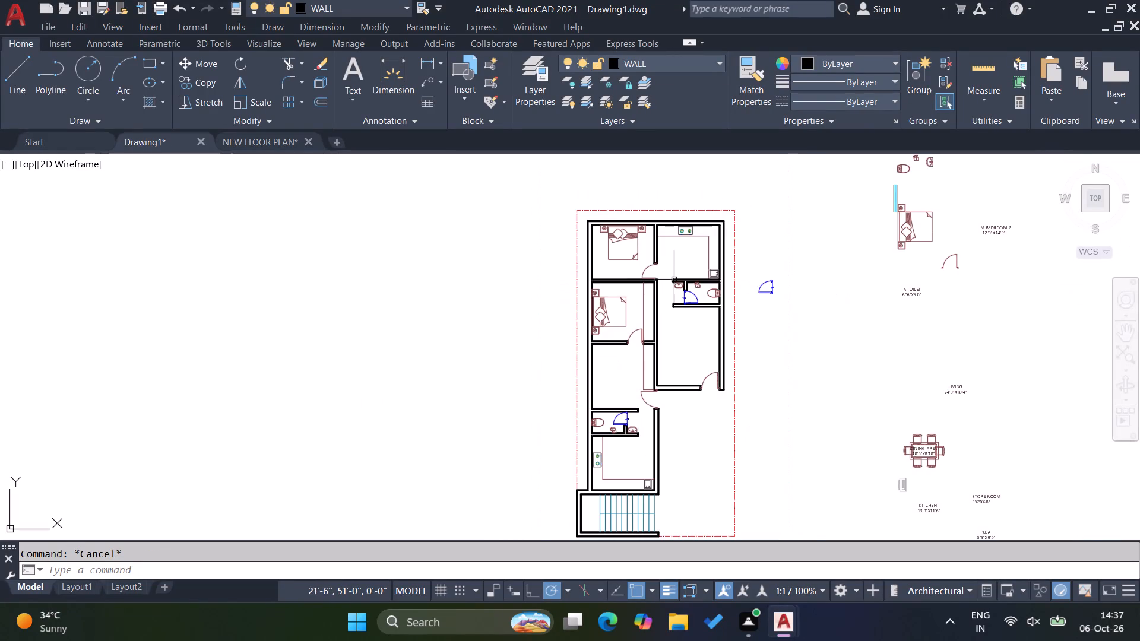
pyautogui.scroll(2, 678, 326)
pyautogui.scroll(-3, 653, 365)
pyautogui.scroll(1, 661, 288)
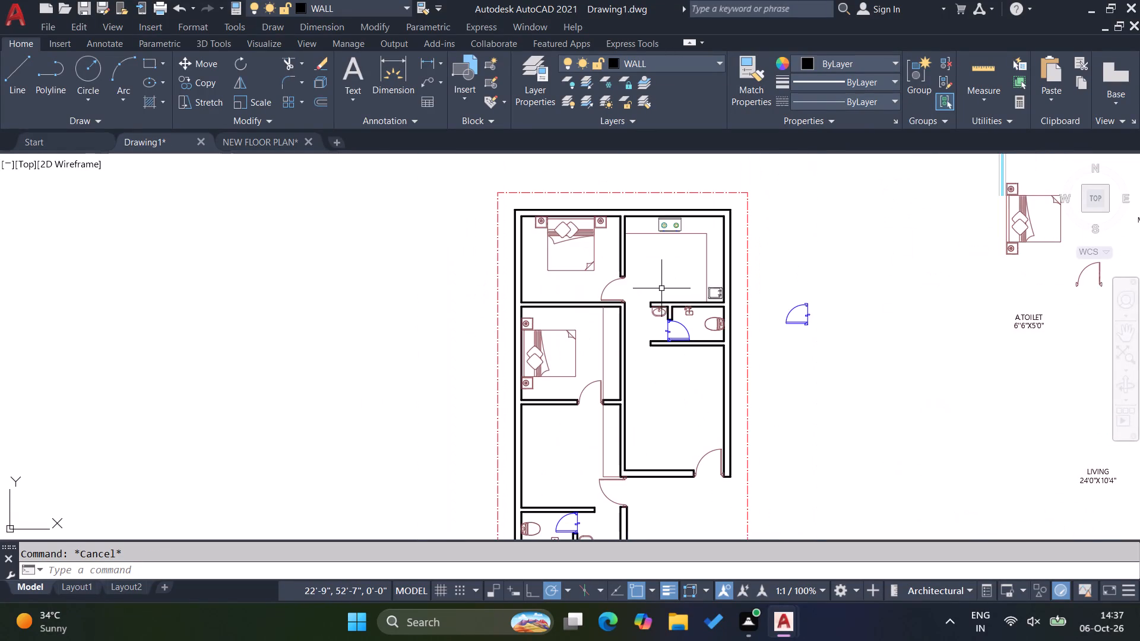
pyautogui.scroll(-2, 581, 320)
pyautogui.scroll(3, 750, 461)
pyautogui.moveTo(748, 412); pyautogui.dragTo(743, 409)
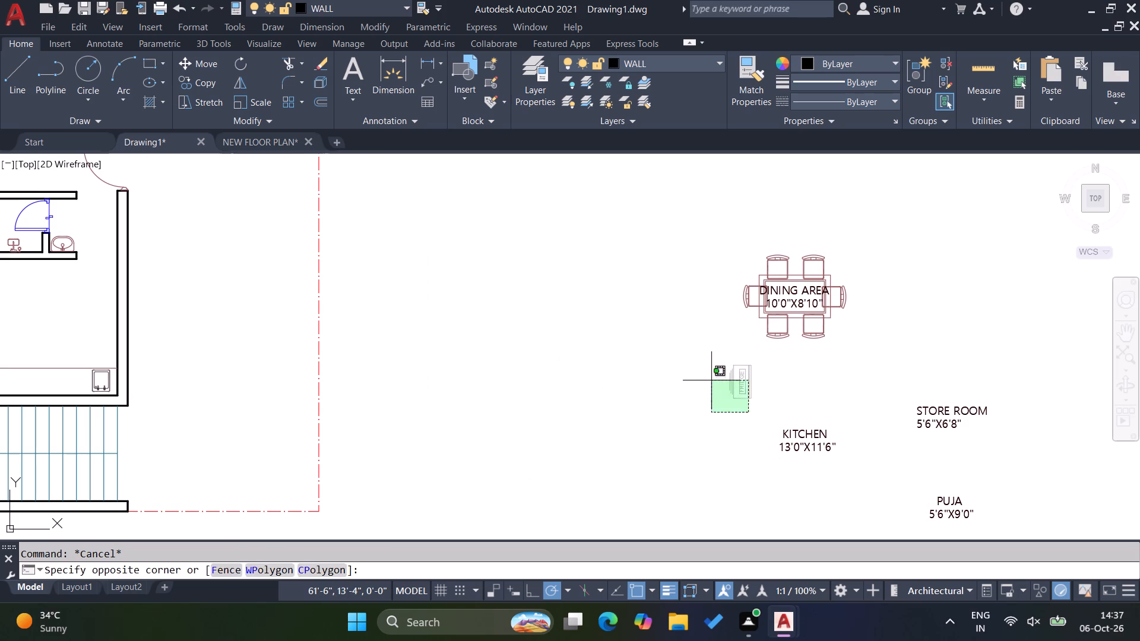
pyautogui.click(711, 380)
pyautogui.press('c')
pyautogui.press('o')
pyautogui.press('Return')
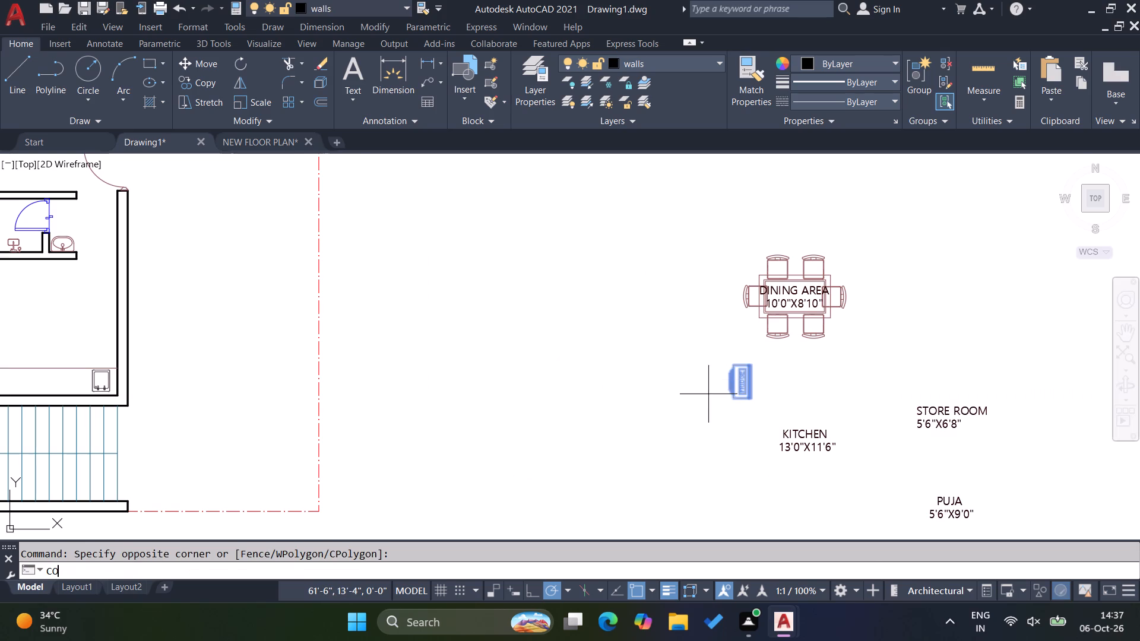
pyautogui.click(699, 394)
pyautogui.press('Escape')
# Rotate the fridge in the furniture set by 90° about a point between it and the plan.
pyautogui.moveTo(750, 418); pyautogui.dragTo(740, 412)
pyautogui.click(683, 377)
pyautogui.click(246, 66)
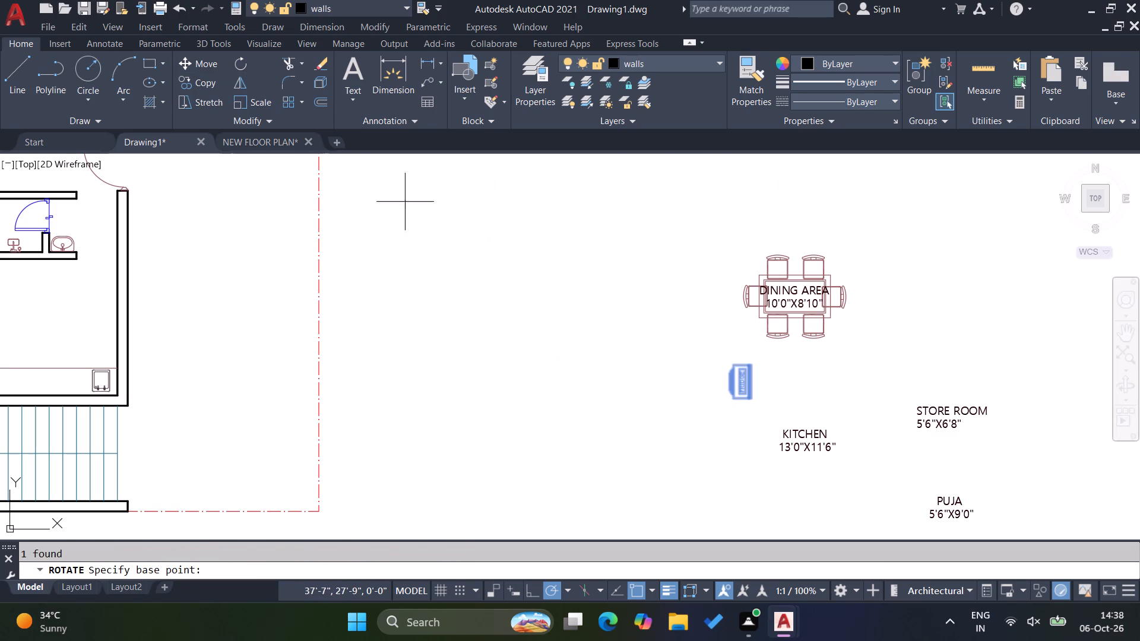
pyautogui.click(563, 344)
pyautogui.click(562, 311)
# Copy the rotated fridge into the upper-right kitchen, placing it against the wall shared with the toilet.
pyautogui.scroll(-2, 633, 430)
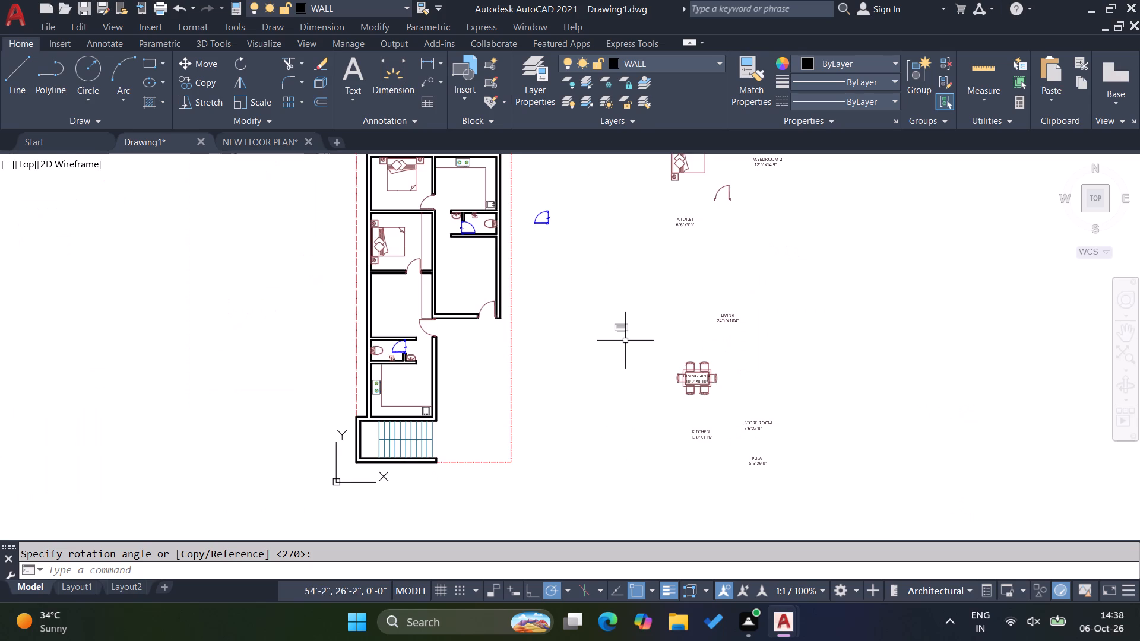
pyautogui.scroll(3, 626, 330)
pyautogui.click(620, 346)
pyautogui.click(569, 303)
pyautogui.write('CO')
pyautogui.press('Return')
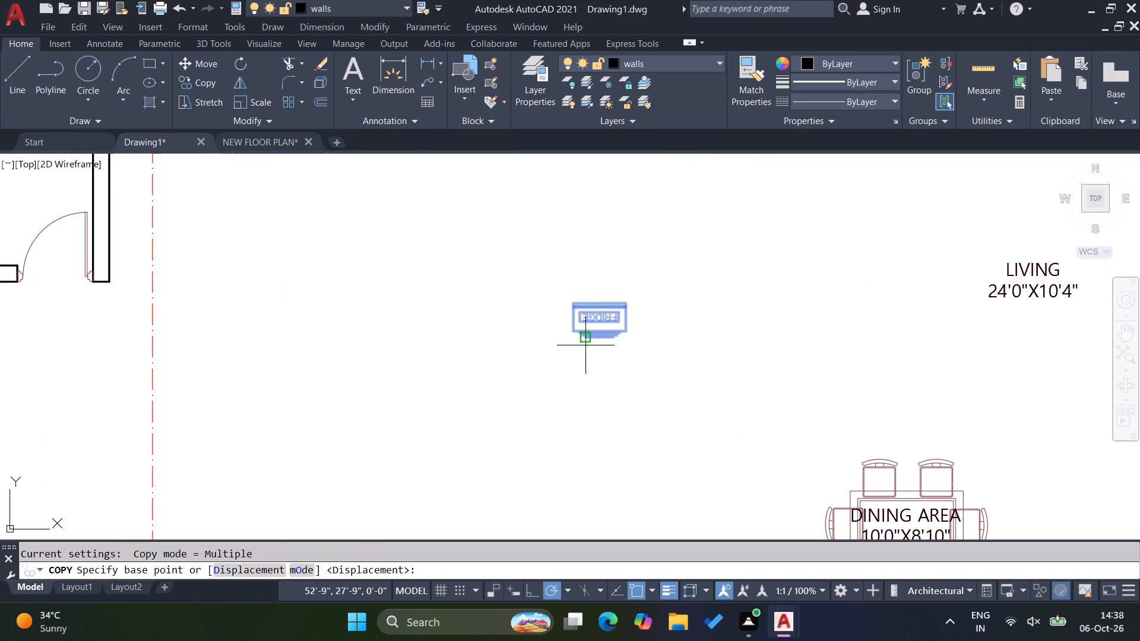
pyautogui.click(598, 341)
pyautogui.scroll(-5, 642, 395)
pyautogui.scroll(3, 467, 230)
pyautogui.scroll(1, 503, 379)
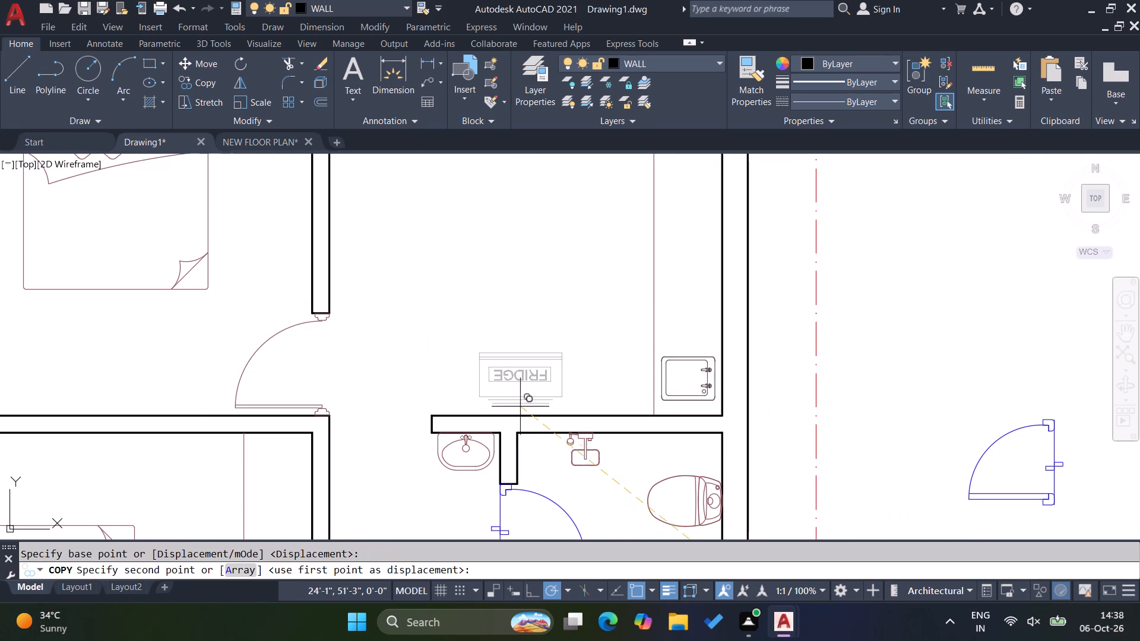
pyautogui.scroll(3, 514, 411)
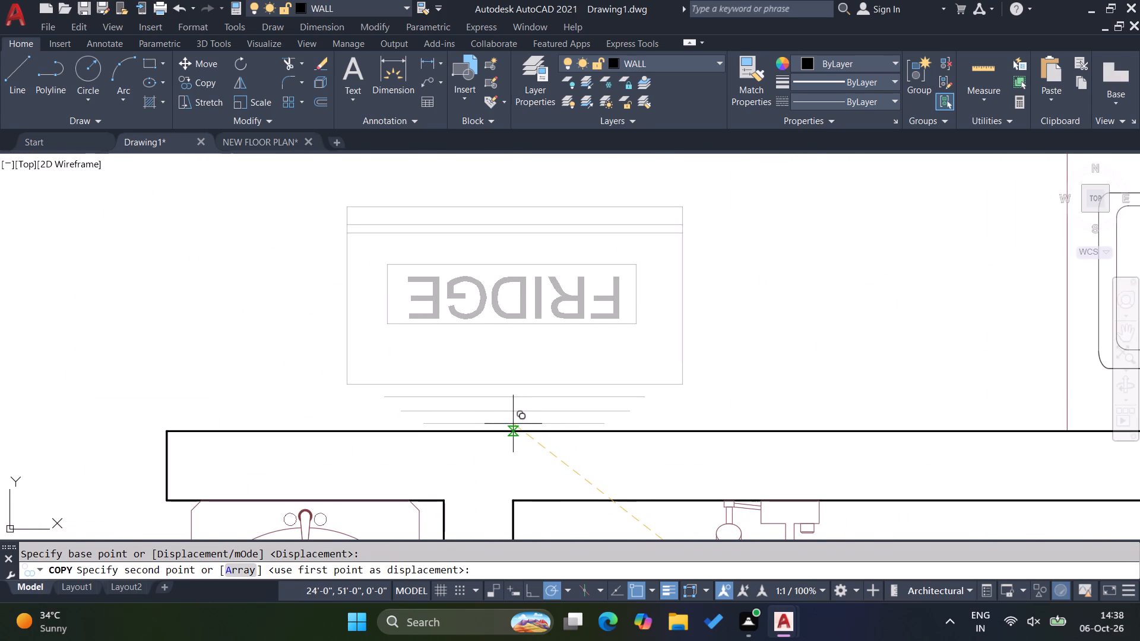
pyautogui.click(512, 422)
pyautogui.press('Escape')
pyautogui.press('Escape')
pyautogui.press('Escape')
# Copy the upper kitchen's fridge into the lower-left kitchen, in the open floor to the right of the stove.
pyautogui.moveTo(662, 403); pyautogui.dragTo(657, 398)
pyautogui.click(620, 356)
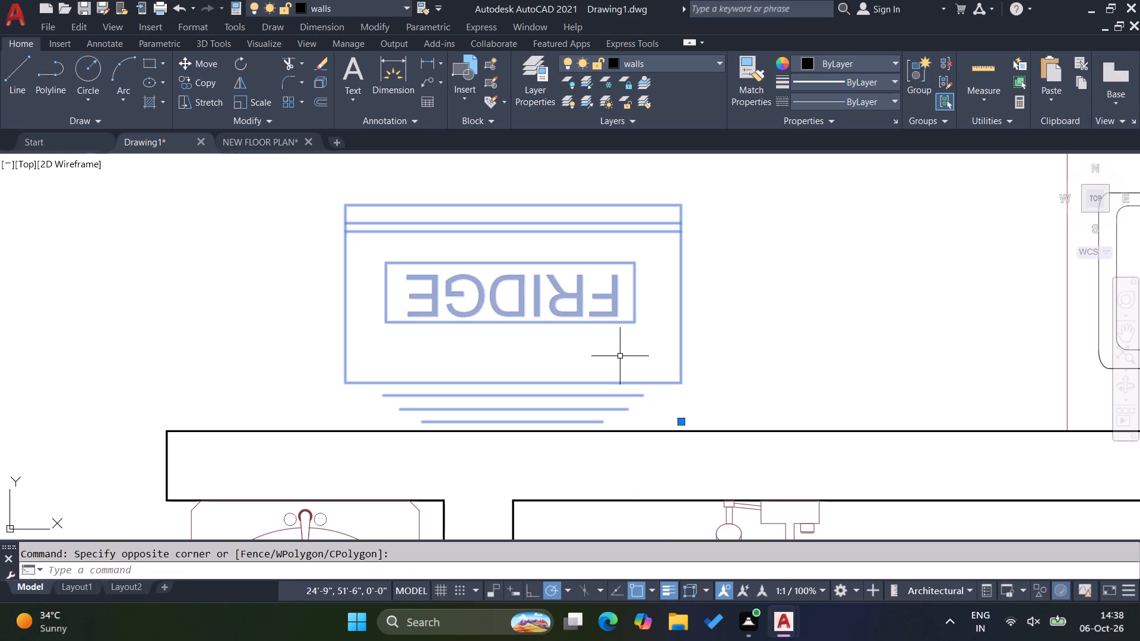
pyautogui.write('CO')
pyautogui.press('Return')
pyautogui.click(575, 342)
pyautogui.scroll(-6, 691, 302)
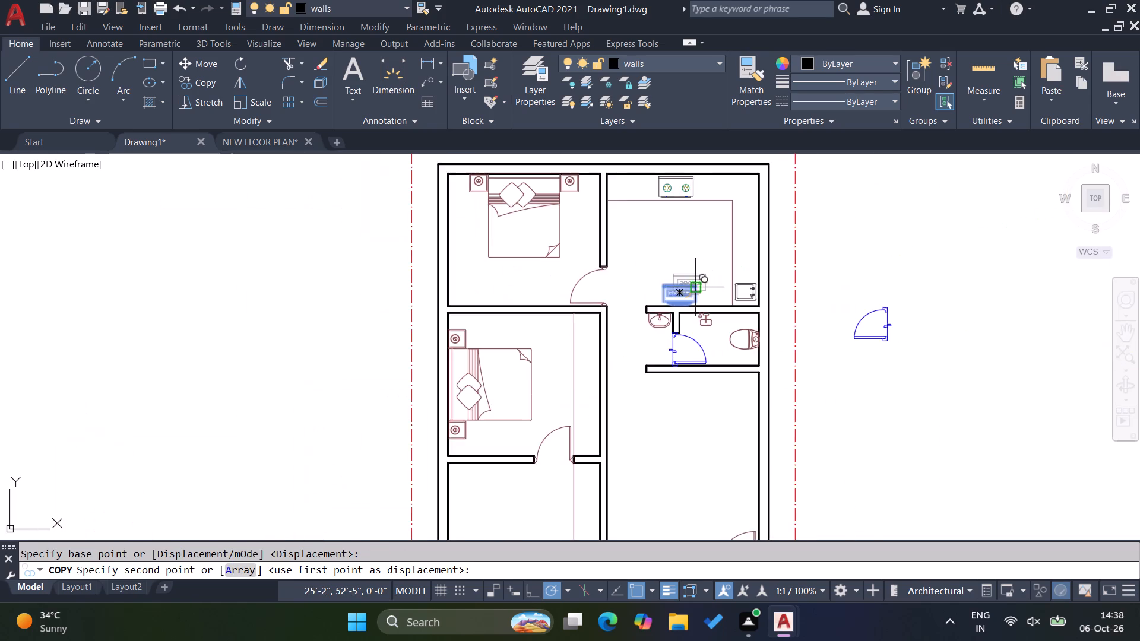
pyautogui.scroll(-2, 699, 289)
pyautogui.scroll(3, 636, 471)
pyautogui.click(634, 430)
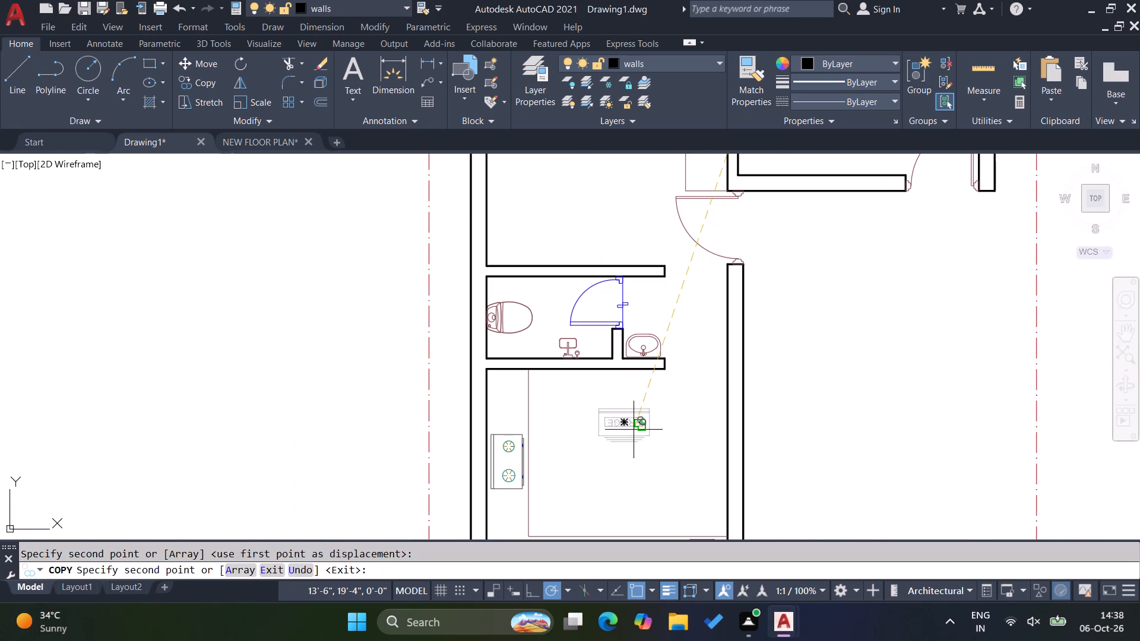
pyautogui.press('Escape')
# Rotate the fridge in the lower-left kitchen by 180°.
pyautogui.scroll(1, 655, 449)
pyautogui.click(655, 449)
pyautogui.click(569, 411)
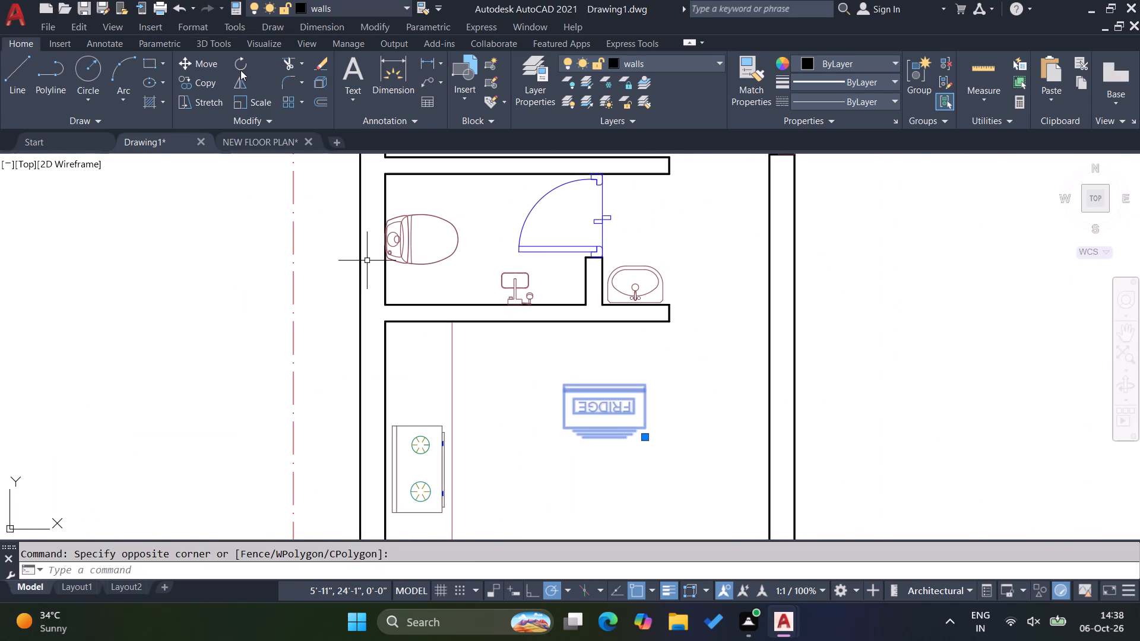
pyautogui.click(240, 66)
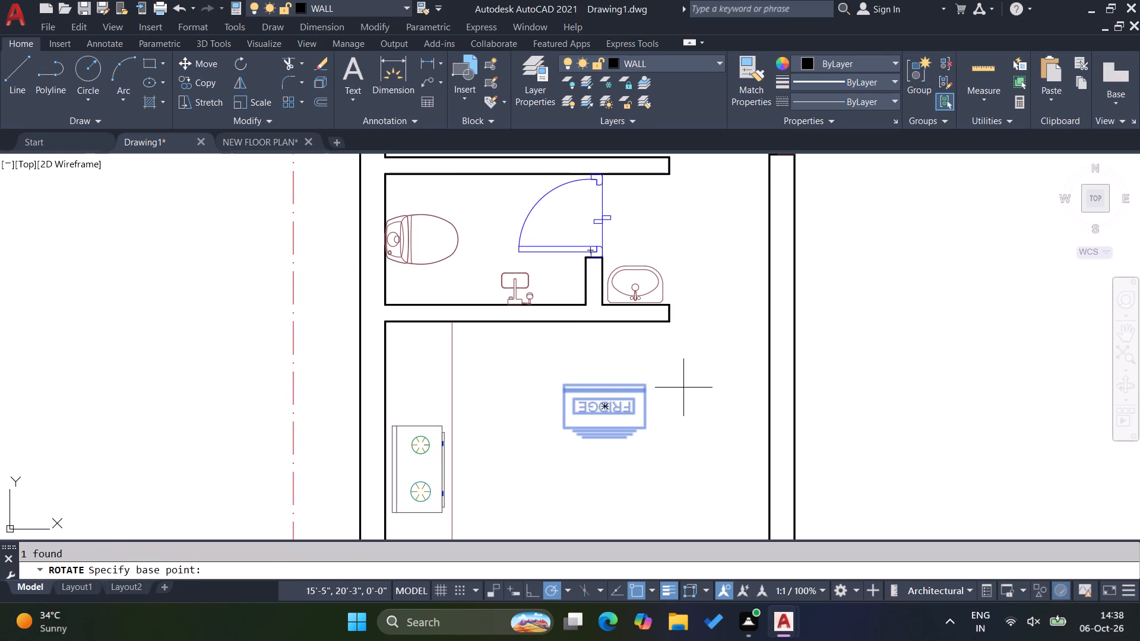
pyautogui.click(683, 388)
pyautogui.click(503, 386)
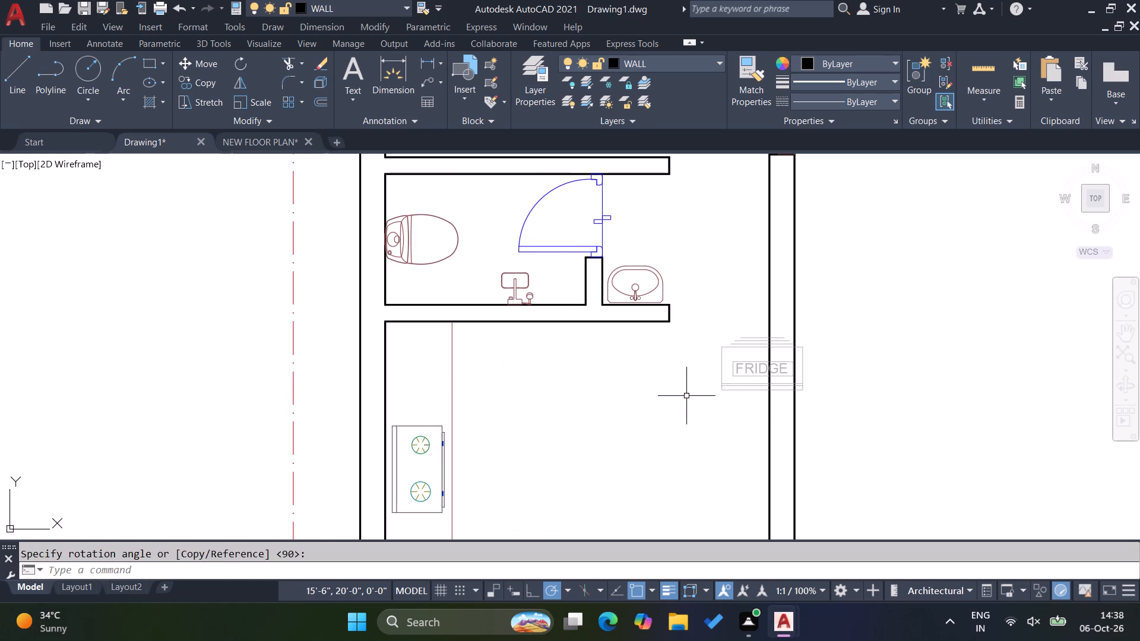
# Move the rotated fridge by the midpoint of its outermost line to just below the wall between the lower toilet and kitchen.
pyautogui.click(732, 403)
pyautogui.click(711, 375)
pyautogui.press('m')
pyautogui.press('Return')
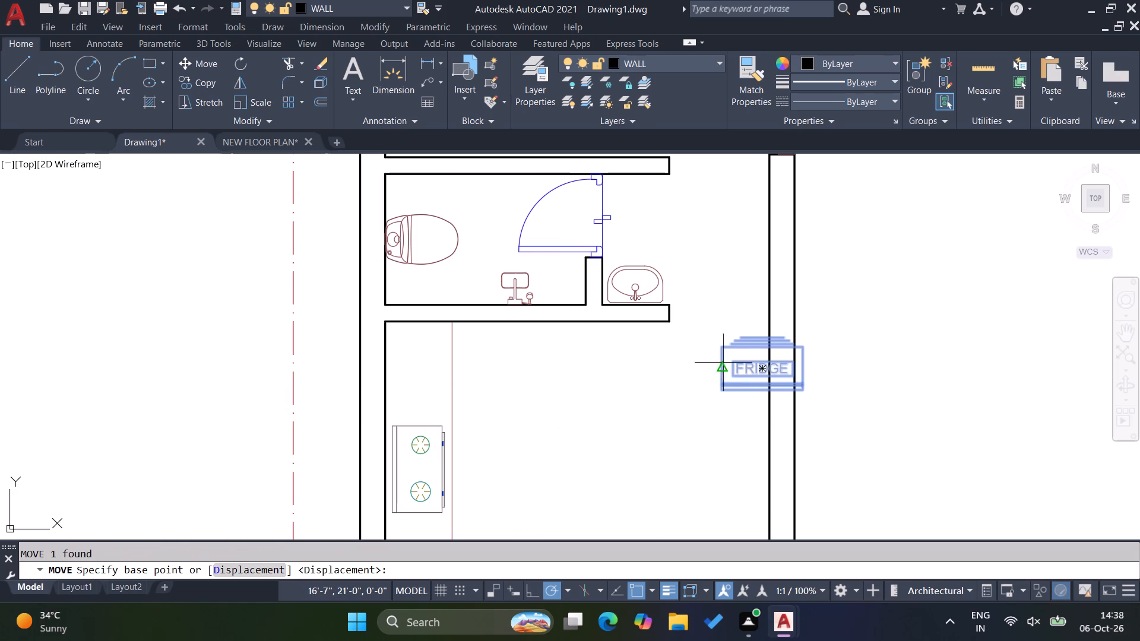
pyautogui.scroll(3, 772, 338)
pyautogui.click(723, 332)
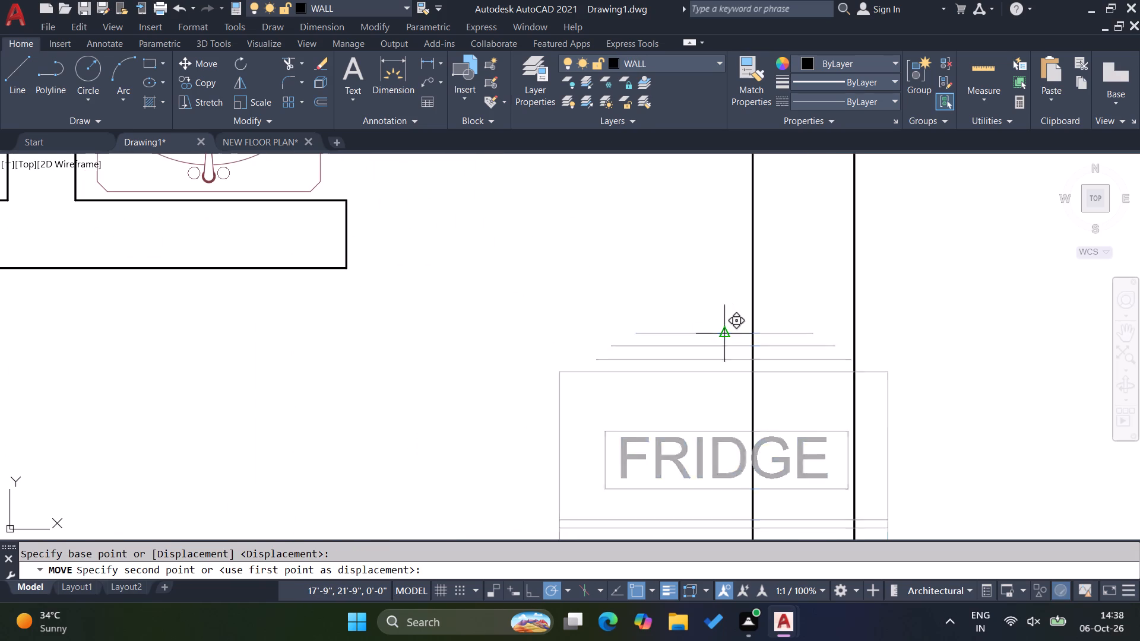
pyautogui.scroll(-3, 806, 364)
pyautogui.scroll(3, 603, 345)
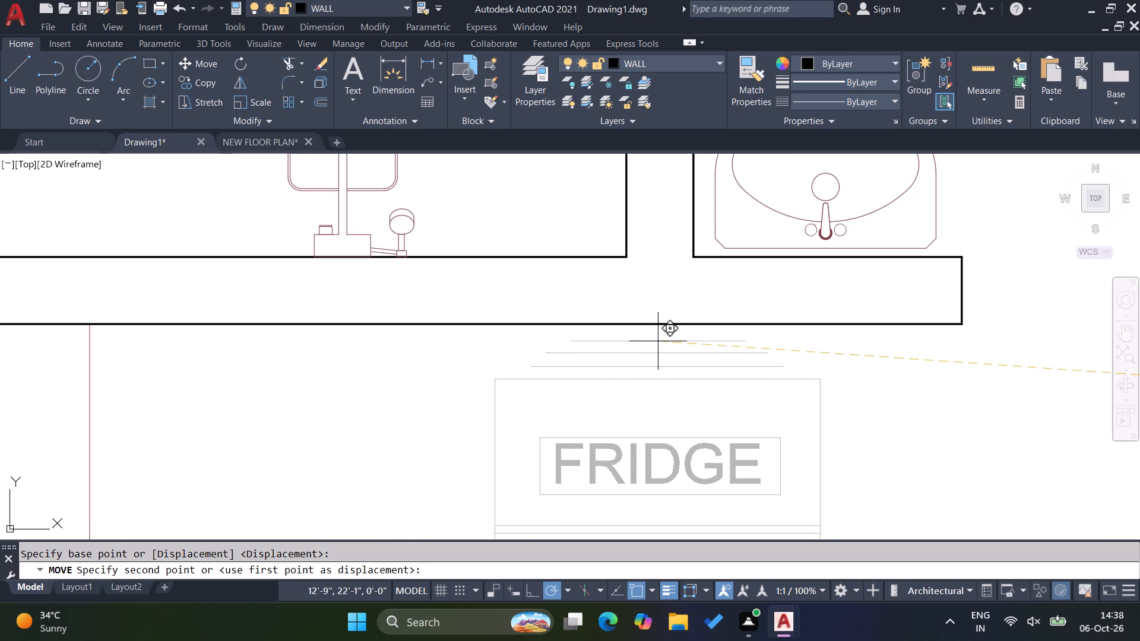
pyautogui.click(658, 341)
pyautogui.press('Escape')
pyautogui.press('Escape')
pyautogui.press('Escape')
pyautogui.press('Escape')
pyautogui.press('Escape')
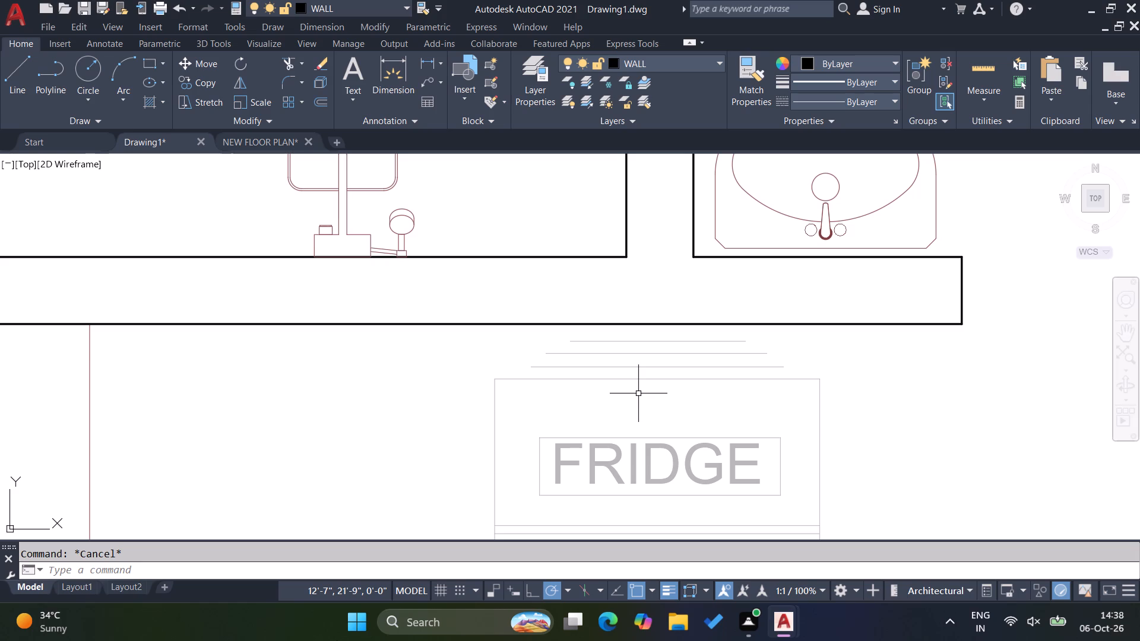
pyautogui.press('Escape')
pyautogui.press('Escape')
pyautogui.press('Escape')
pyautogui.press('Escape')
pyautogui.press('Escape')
# Review the furnished floor plan in Drawing1, from the bedrooms, kitchens and toilets to the staircase, and the unplaced items beside it.
pyautogui.scroll(-4, 286, 585)
pyautogui.scroll(-5, 465, 403)
pyautogui.scroll(2, 498, 402)
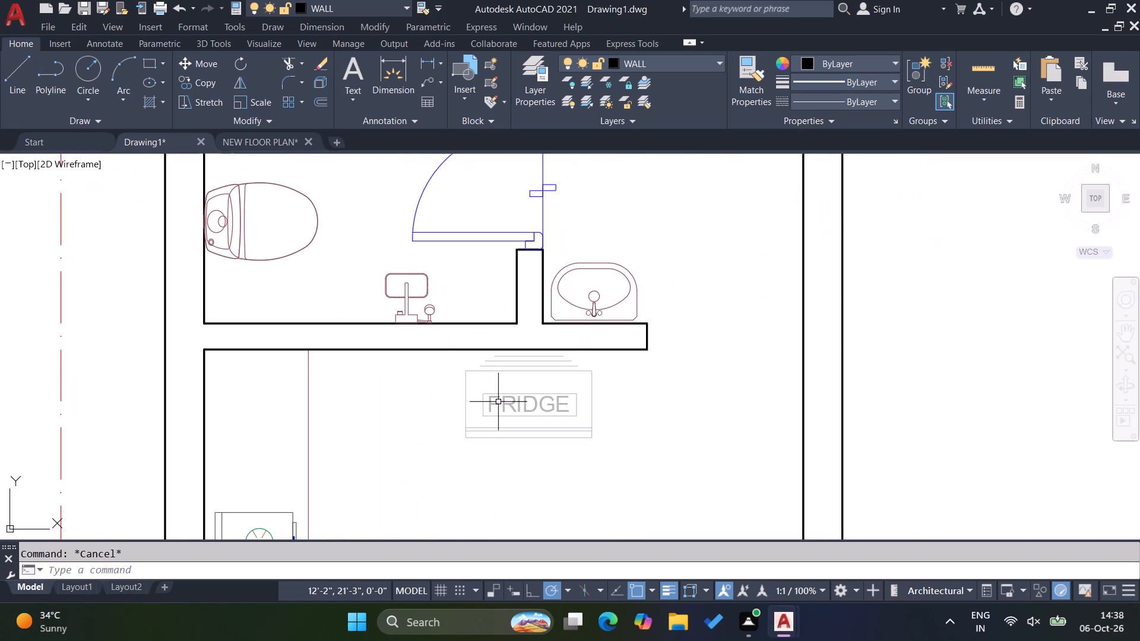
pyautogui.press('Escape')
pyautogui.press('Escape')
pyautogui.scroll(-3, 501, 407)
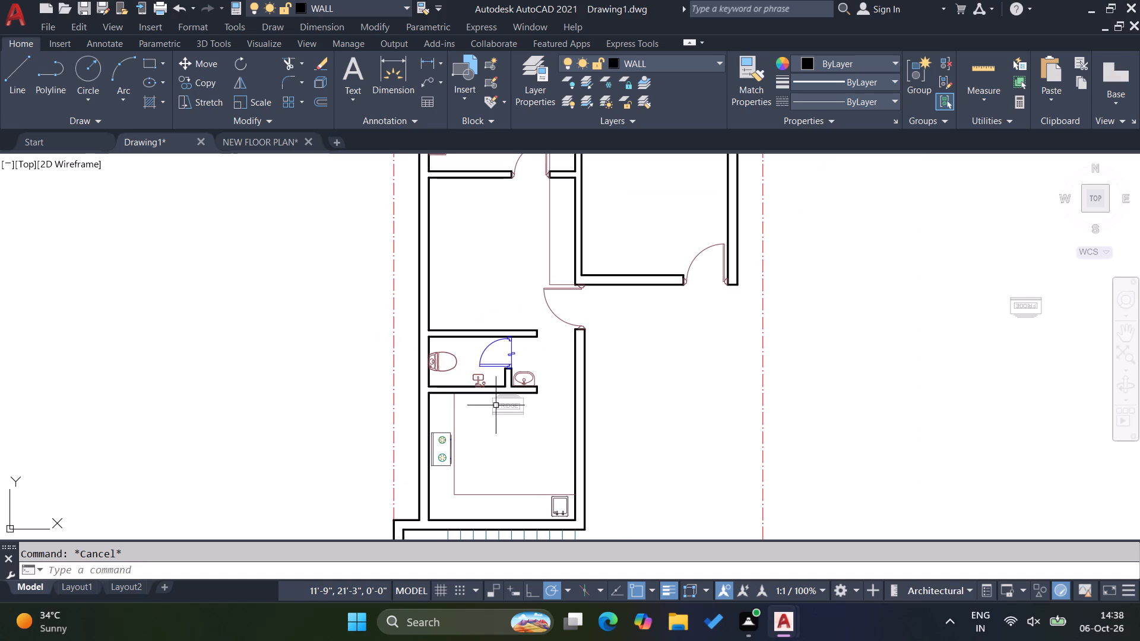
pyautogui.press('Escape')
pyautogui.press('Escape')
pyautogui.press('Escape')
pyautogui.press('Escape')
pyautogui.scroll(-3, 516, 436)
pyautogui.scroll(3, 536, 366)
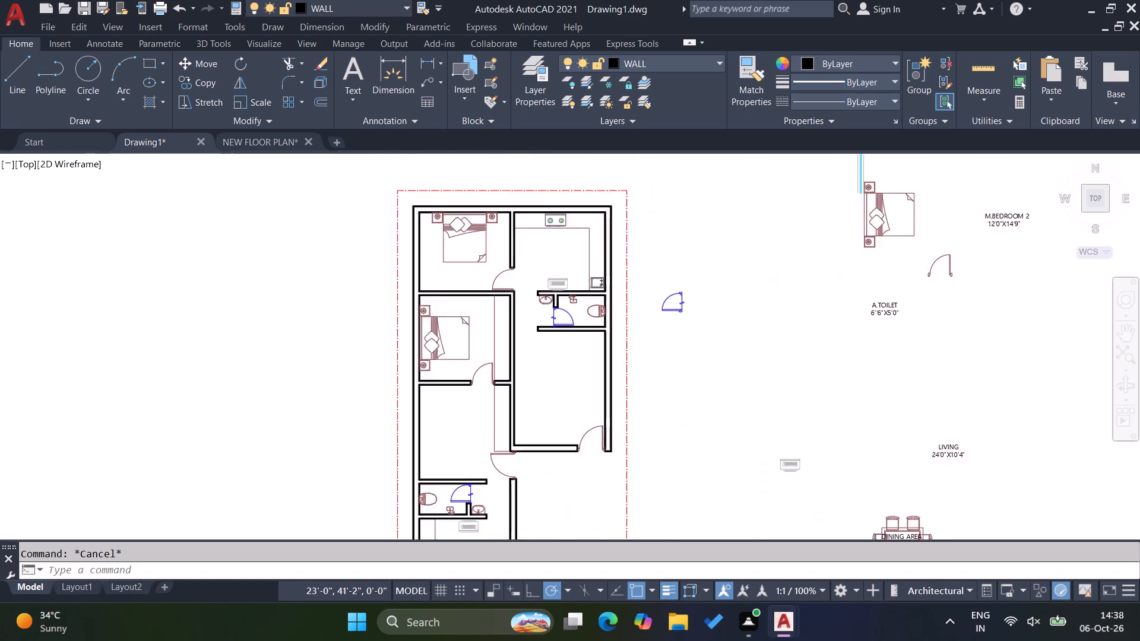
pyautogui.scroll(-1, 680, 282)
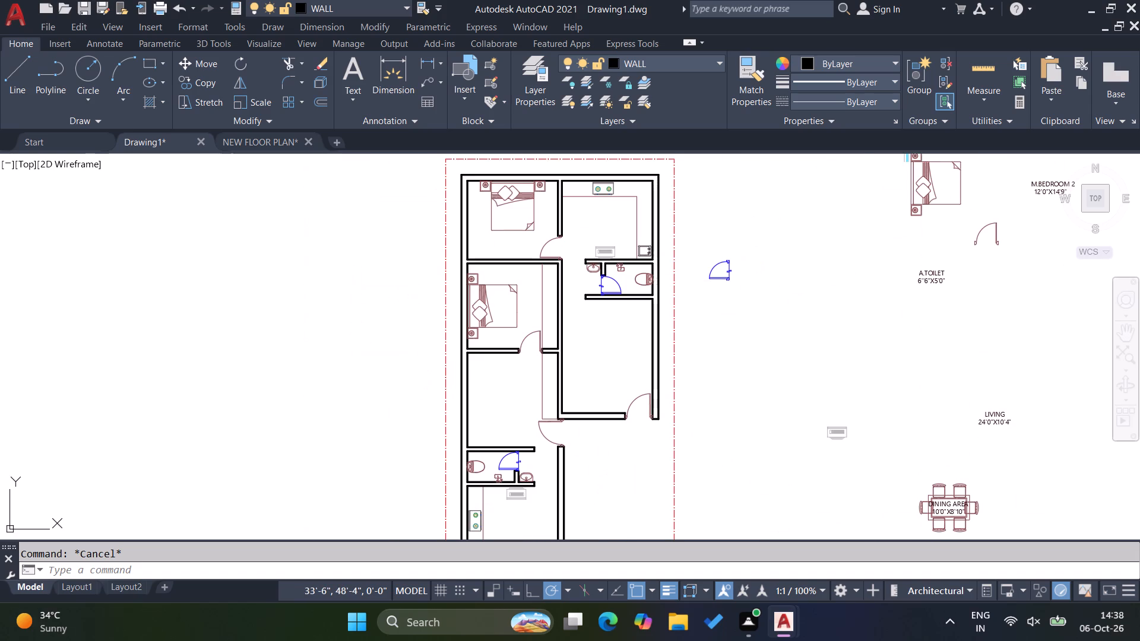
pyautogui.press('Escape')
pyautogui.press('Escape')
pyautogui.press('Escape')
pyautogui.scroll(-1, 685, 278)
pyautogui.scroll(2, 638, 297)
pyautogui.scroll(-3, 683, 284)
pyautogui.scroll(2, 633, 401)
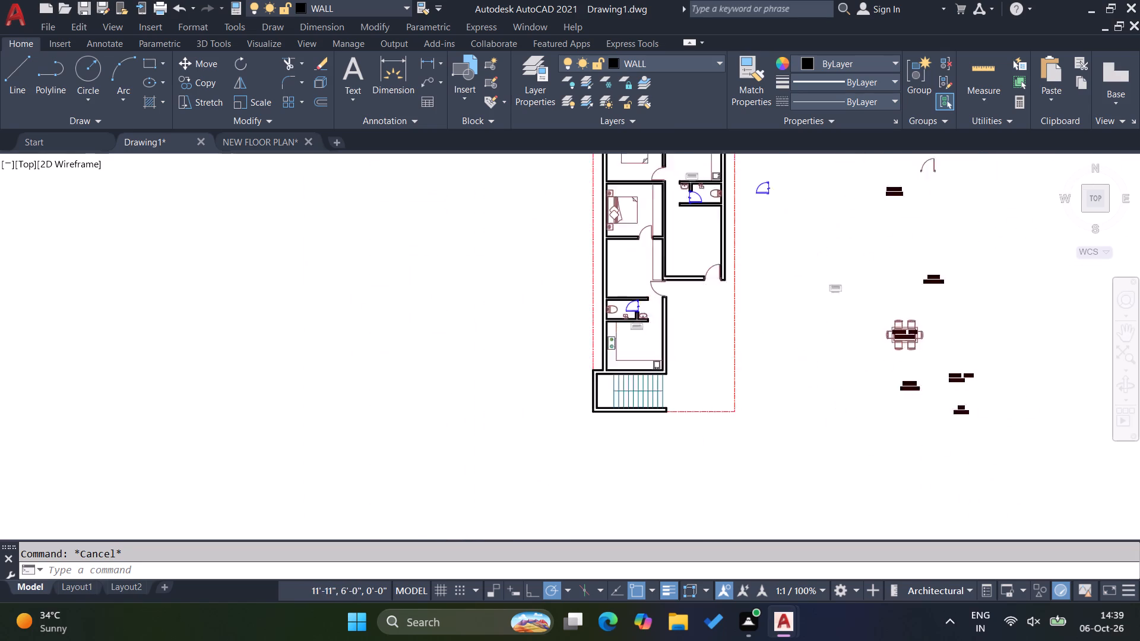
pyautogui.scroll(2, 661, 266)
pyautogui.scroll(-2, 584, 412)
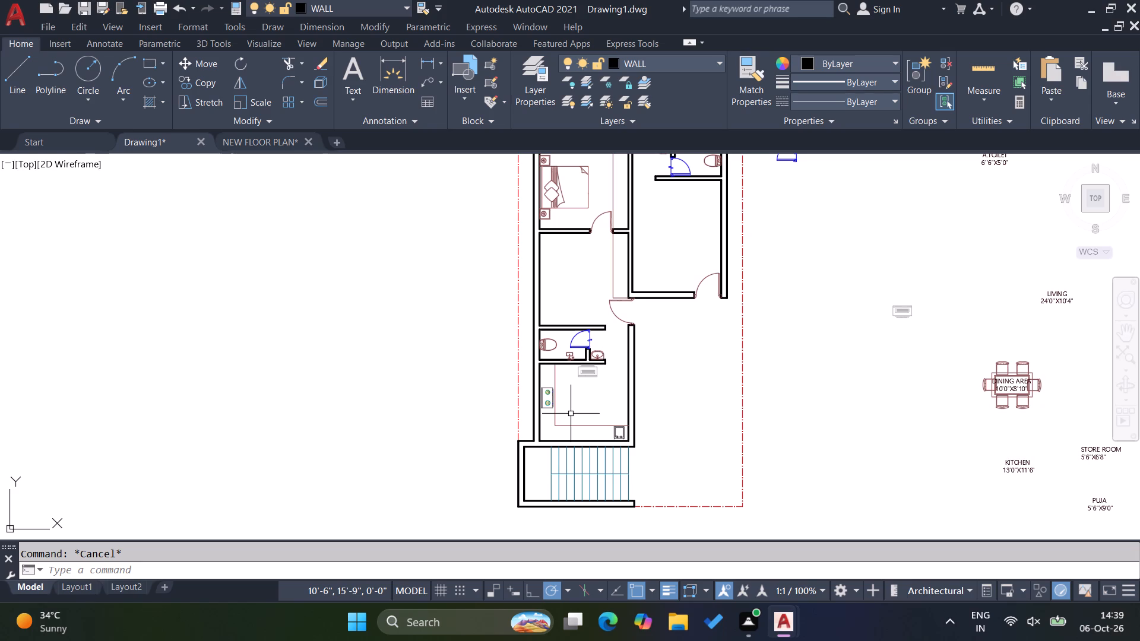
pyautogui.scroll(-1, 674, 363)
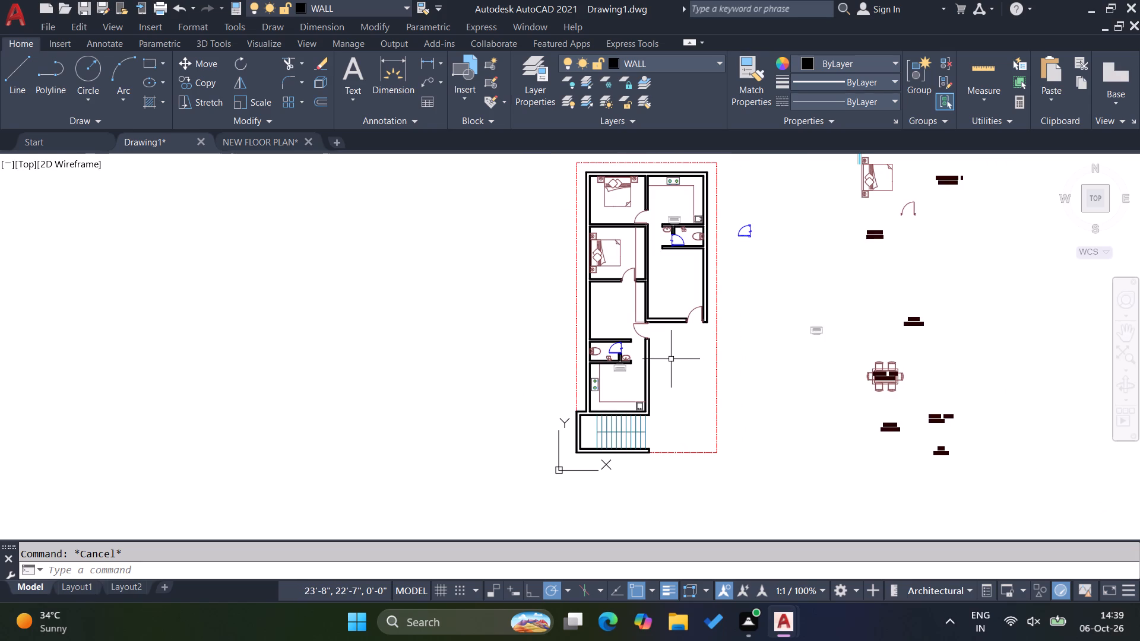
pyautogui.scroll(-2, 685, 325)
pyautogui.scroll(2, 682, 325)
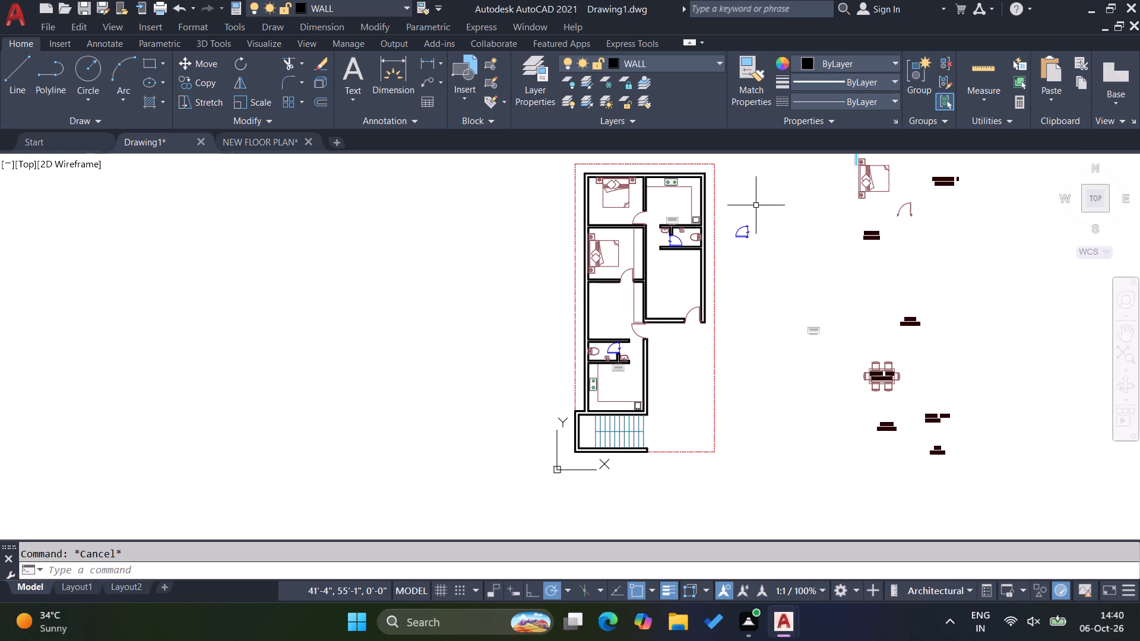
pyautogui.scroll(3, 655, 182)
pyautogui.scroll(-1, 749, 290)
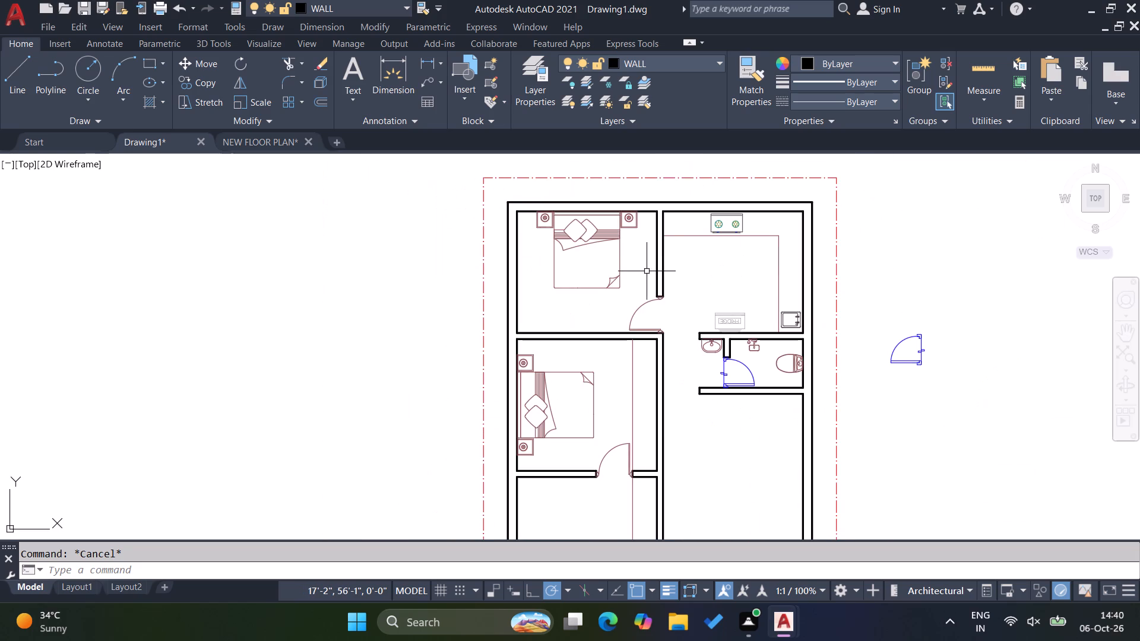
pyautogui.press('Escape')
pyautogui.press('Escape')
pyautogui.press('Escape')
pyautogui.scroll(-1, 649, 274)
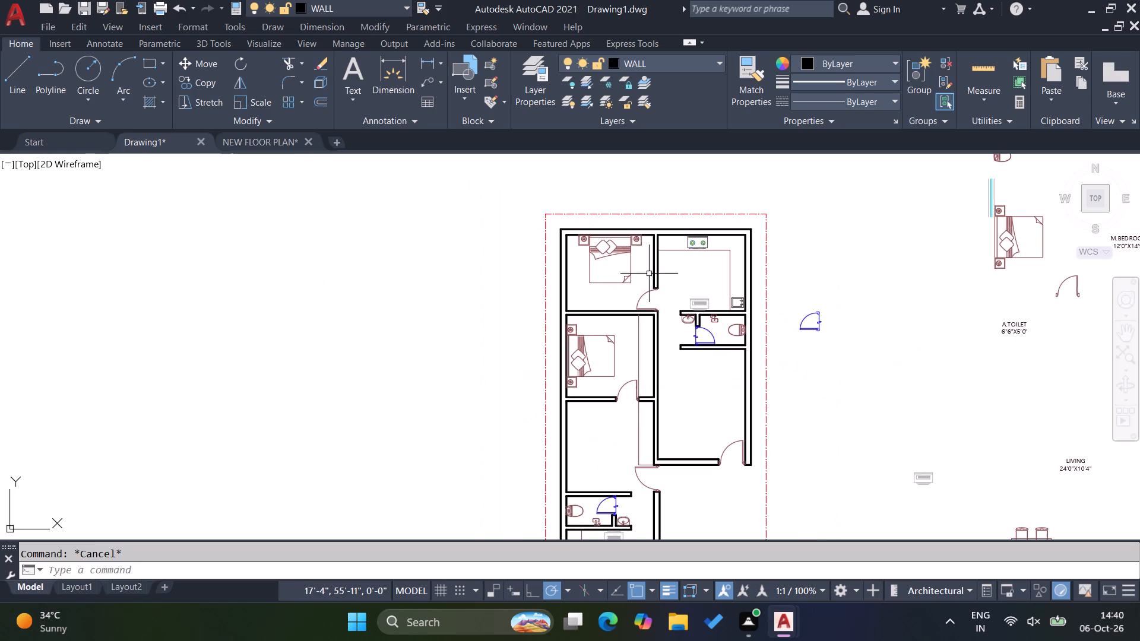
pyautogui.scroll(1, 708, 402)
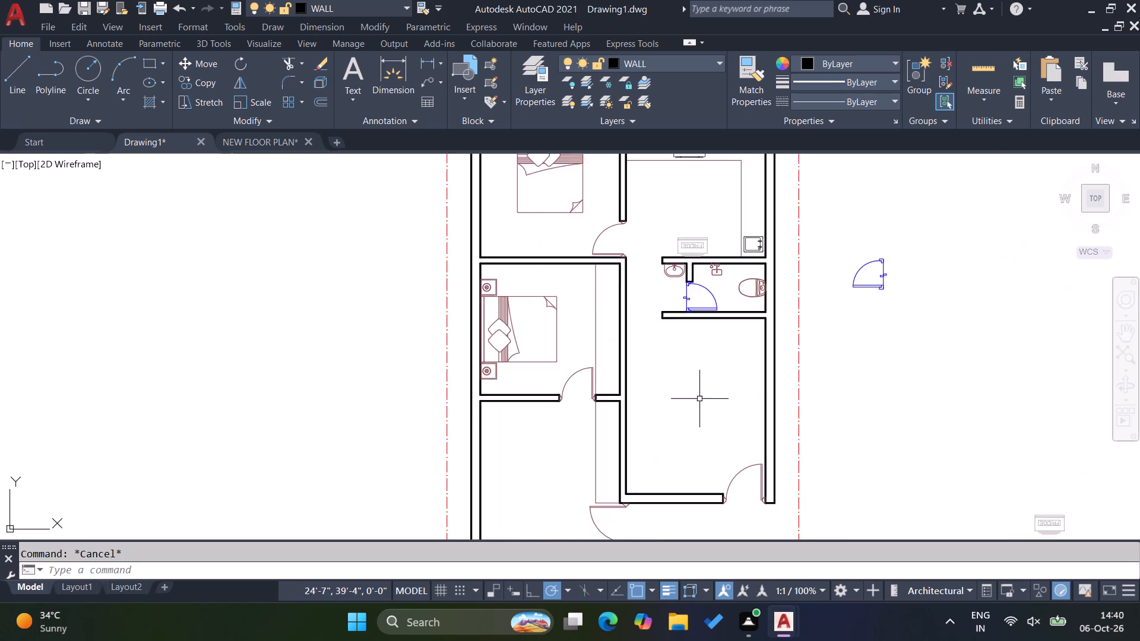
pyautogui.scroll(-2, 610, 301)
pyautogui.scroll(1, 559, 473)
pyautogui.scroll(2, 653, 391)
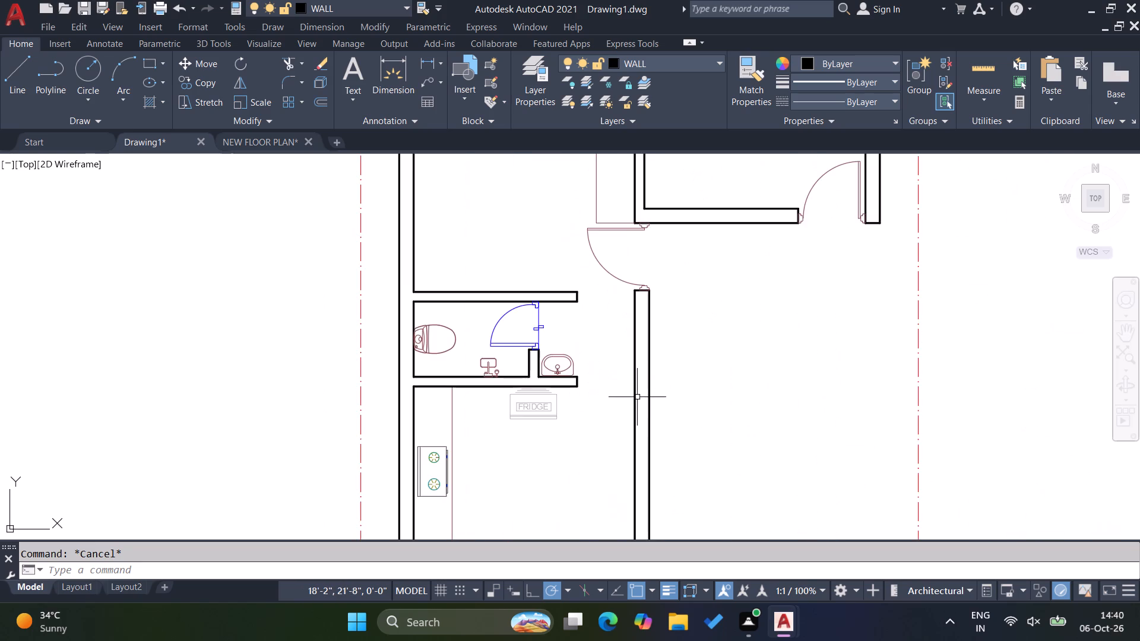
pyautogui.scroll(-2, 637, 397)
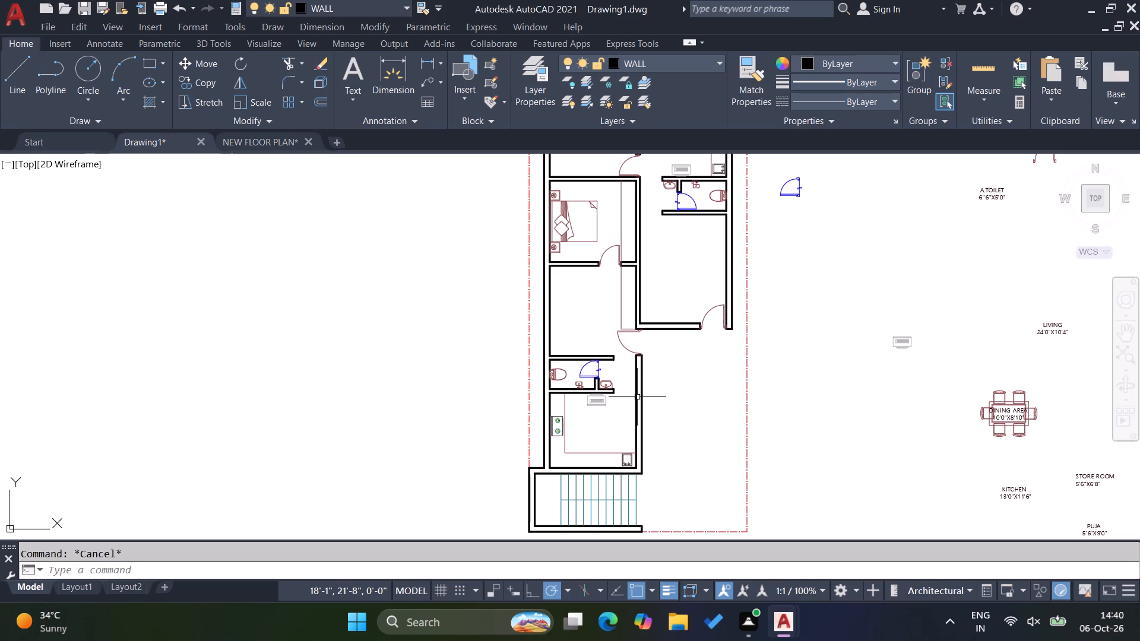
pyautogui.press('Escape')
pyautogui.press('Escape')
pyautogui.press('Escape')
pyautogui.press('Escape')
pyautogui.press('Escape')
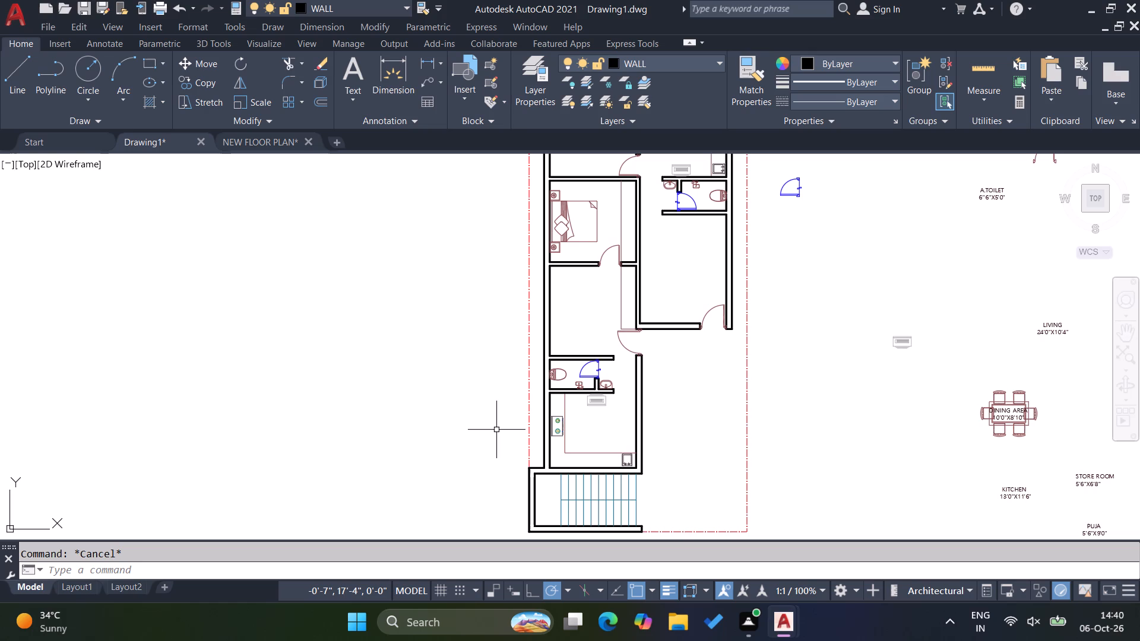
pyautogui.press('Escape')
pyautogui.press('Escape')
pyautogui.press('Escape')
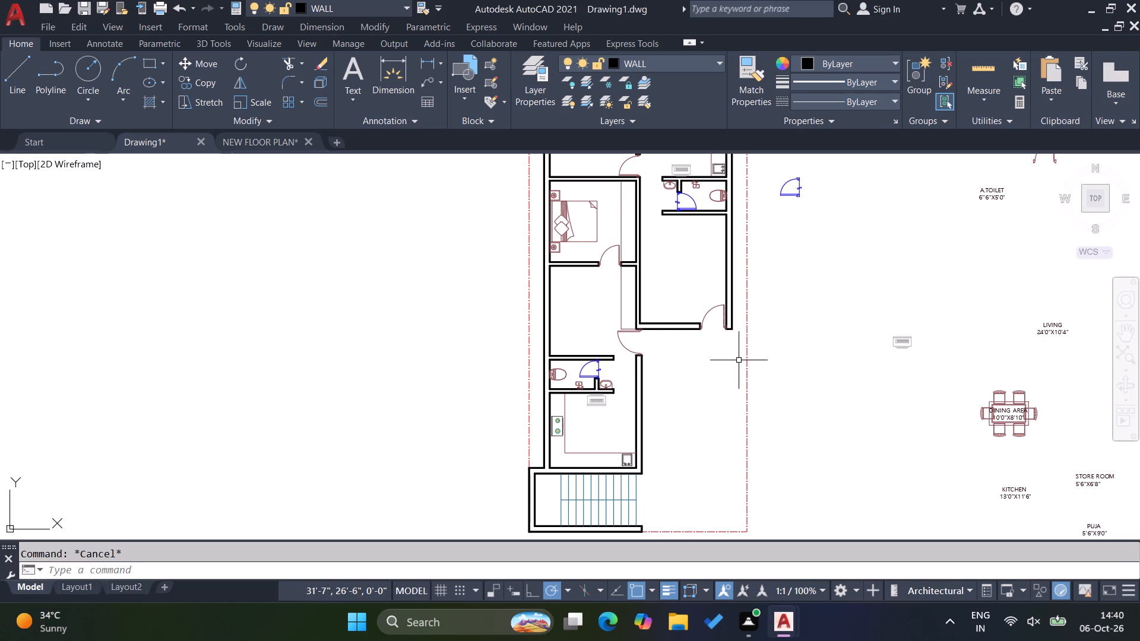
pyautogui.scroll(-1, 739, 360)
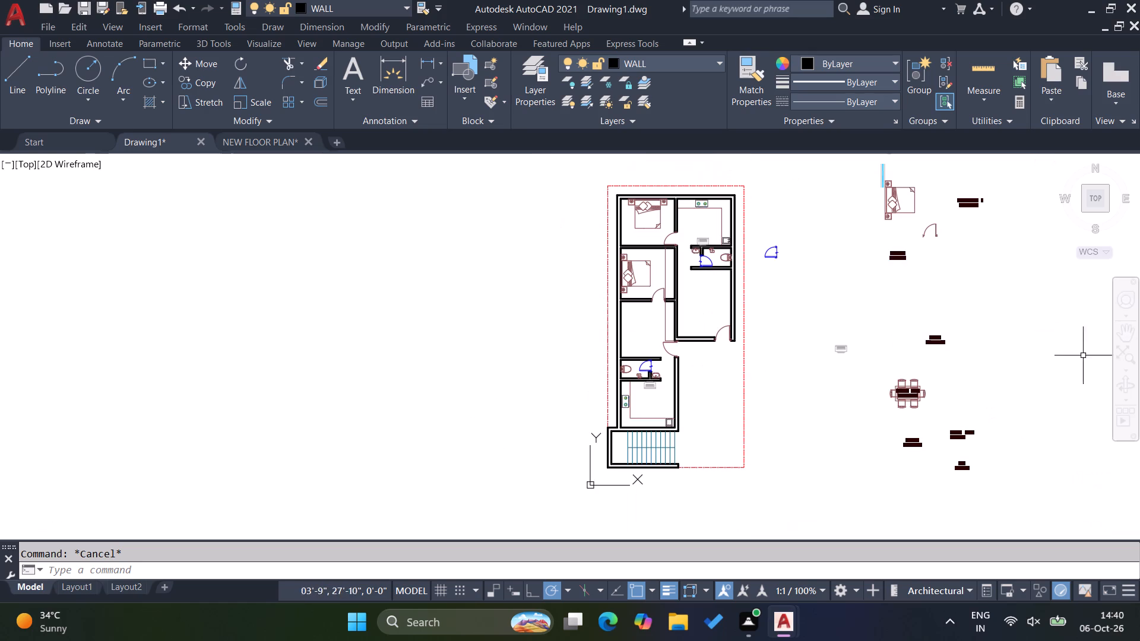
pyautogui.scroll(2, 815, 367)
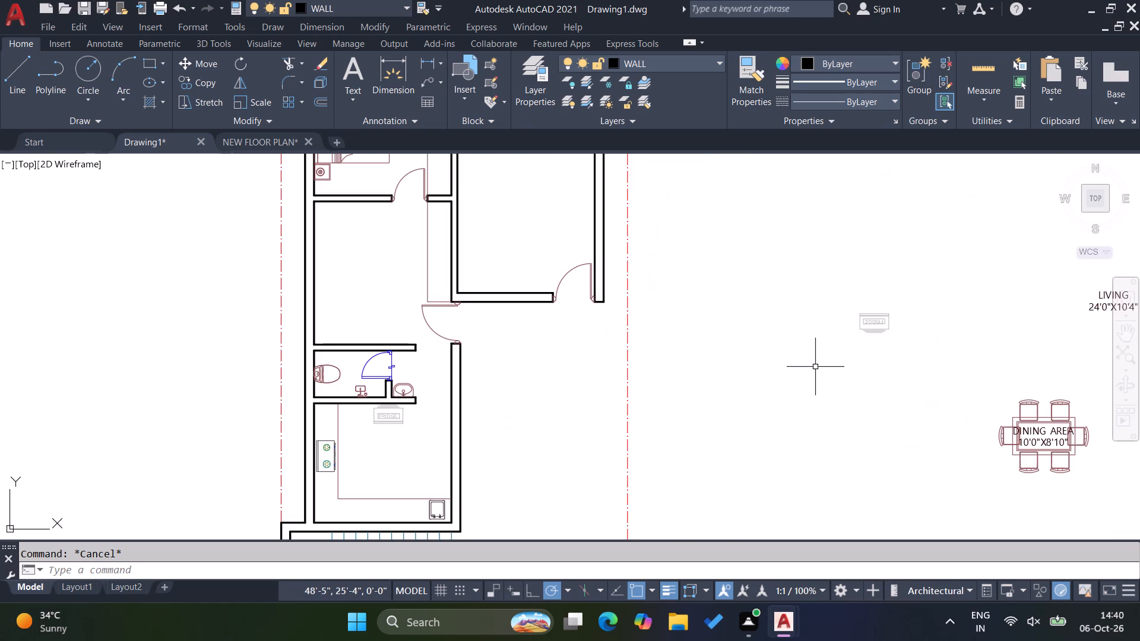
pyautogui.scroll(-2, 802, 341)
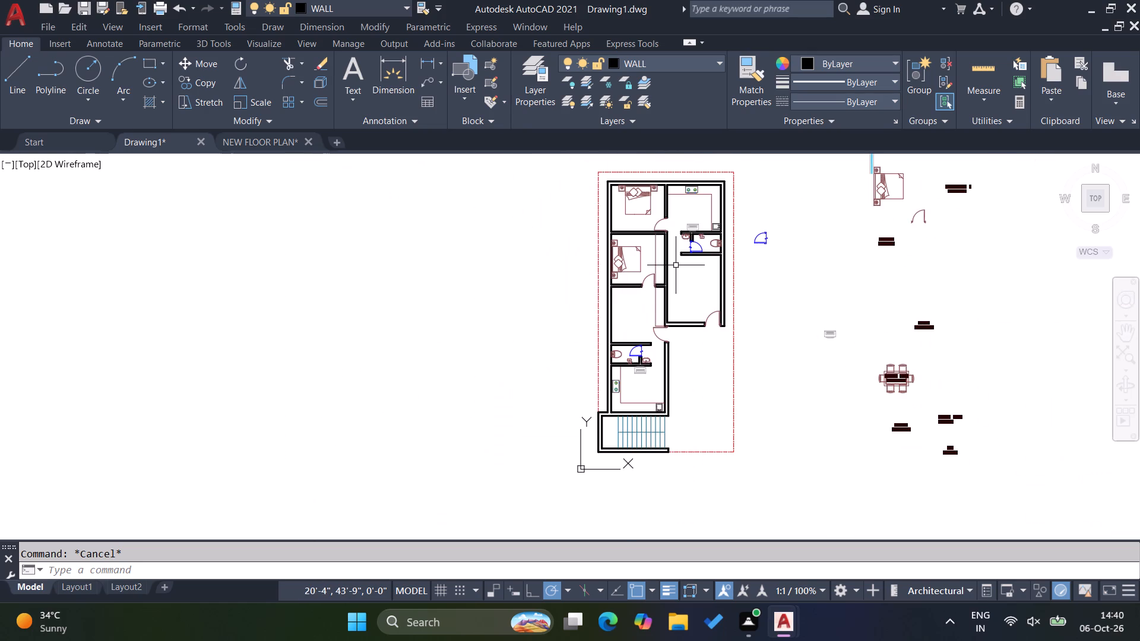
pyautogui.scroll(1, 676, 265)
pyautogui.scroll(-1, 730, 313)
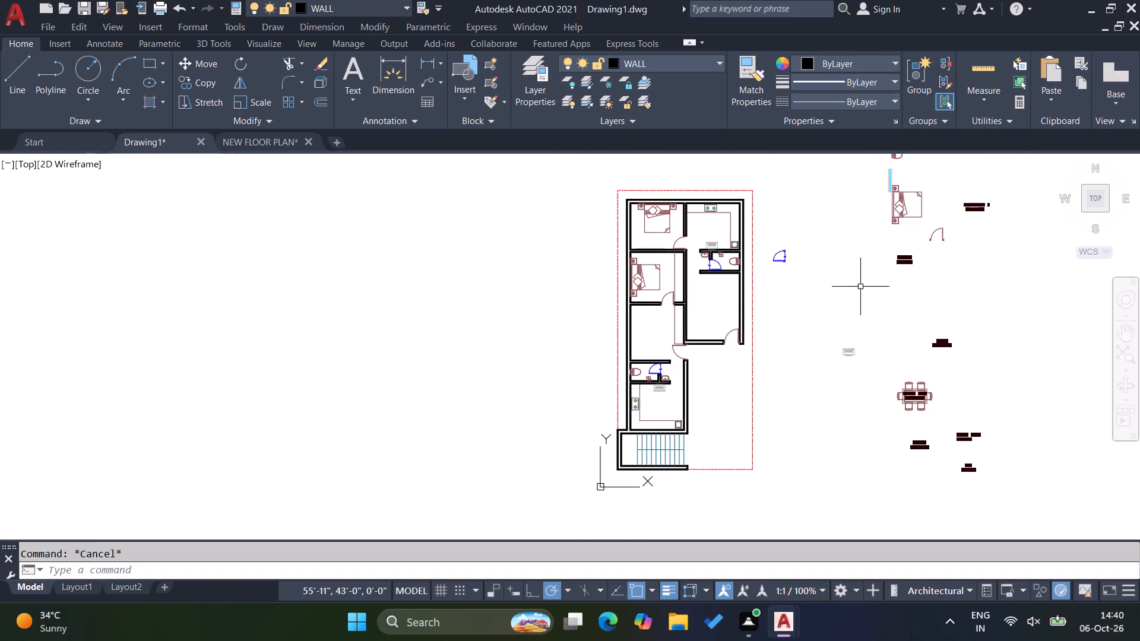
pyautogui.scroll(1, 679, 400)
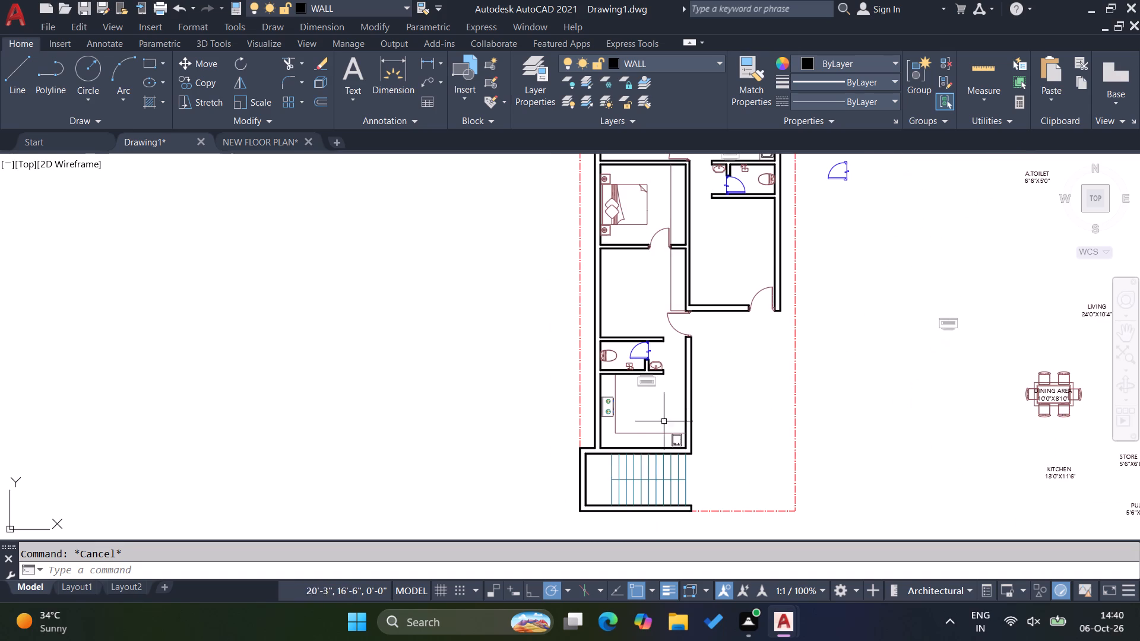
pyautogui.scroll(-2, 638, 422)
# Check the floor plan layouts in NEW FLOOR PLAN.dwg as a reference, and return to Drawing1.
pyautogui.click(237, 148)
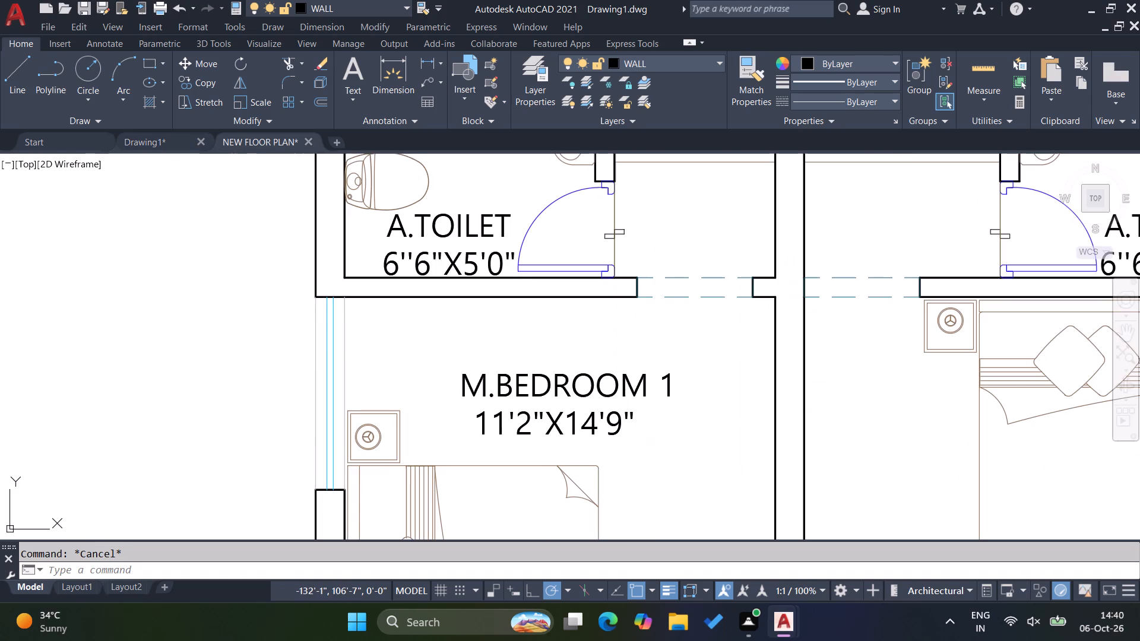
pyautogui.scroll(-4, 588, 339)
pyautogui.scroll(-2, 518, 347)
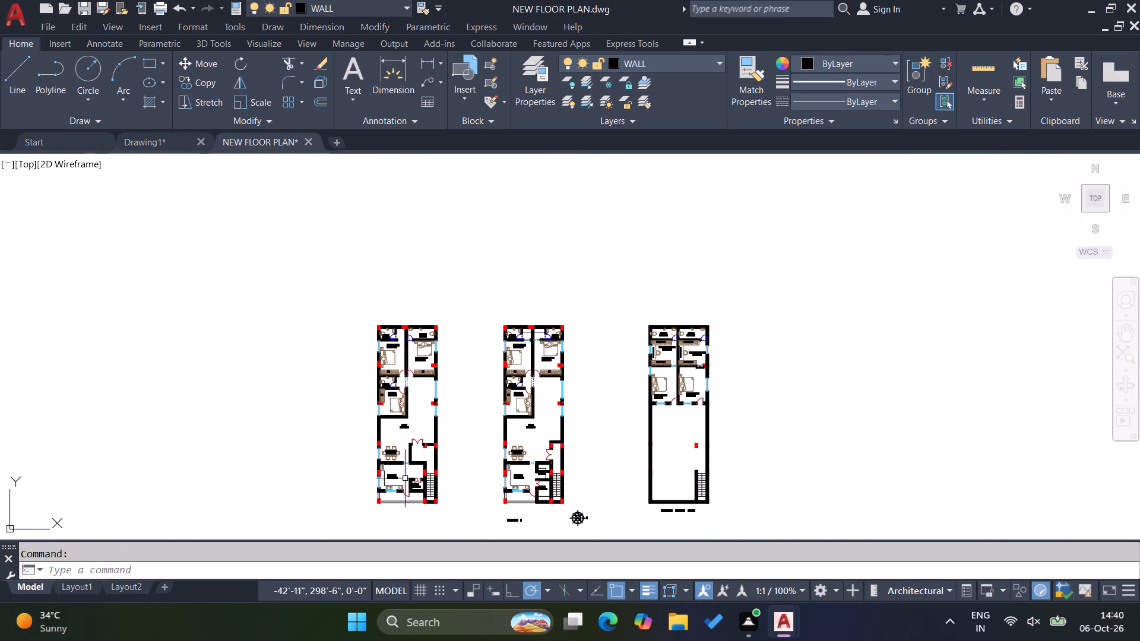
pyautogui.scroll(1, 403, 457)
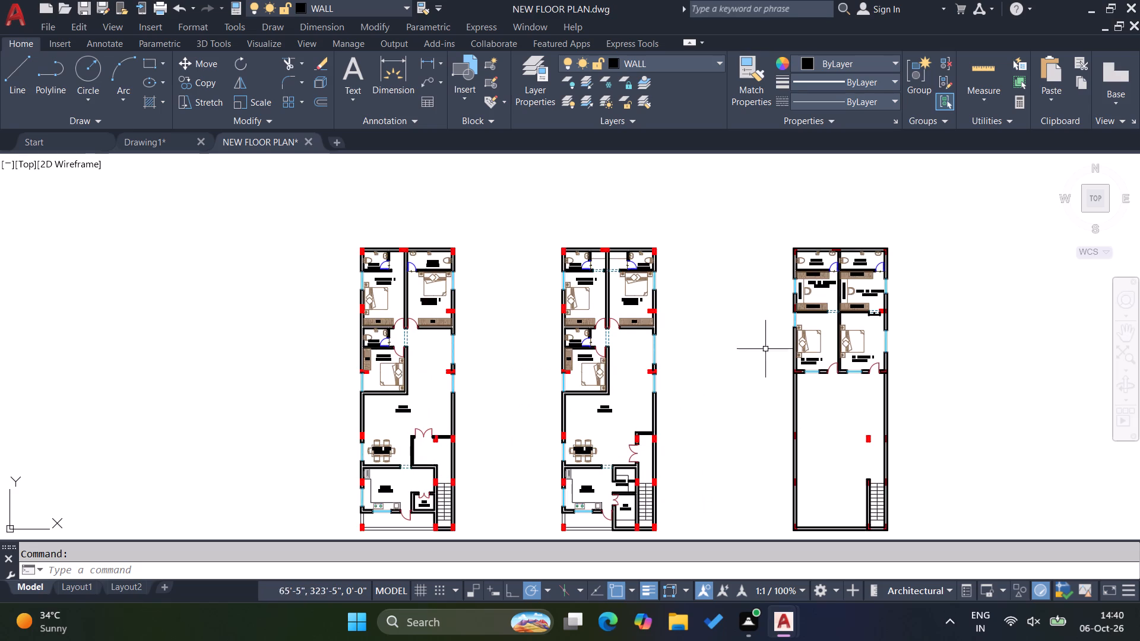
pyautogui.click(166, 150)
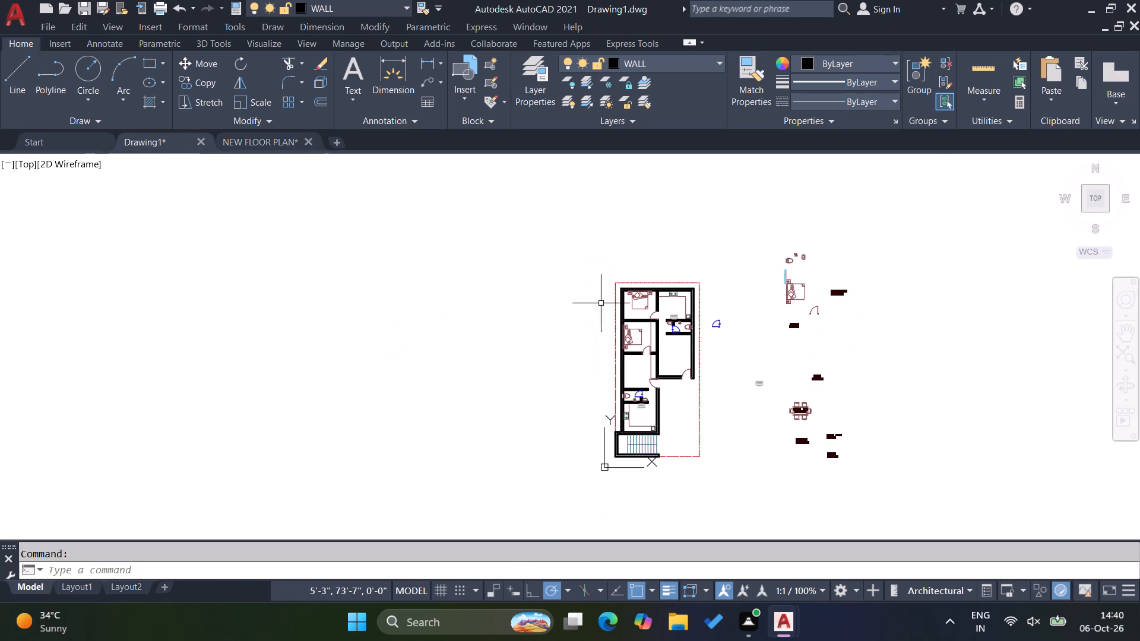
# Move the WC in the upper toilet 1" horizontally away from the outer wall.
pyautogui.scroll(2, 694, 373)
pyautogui.scroll(-1, 642, 291)
pyautogui.scroll(2, 671, 261)
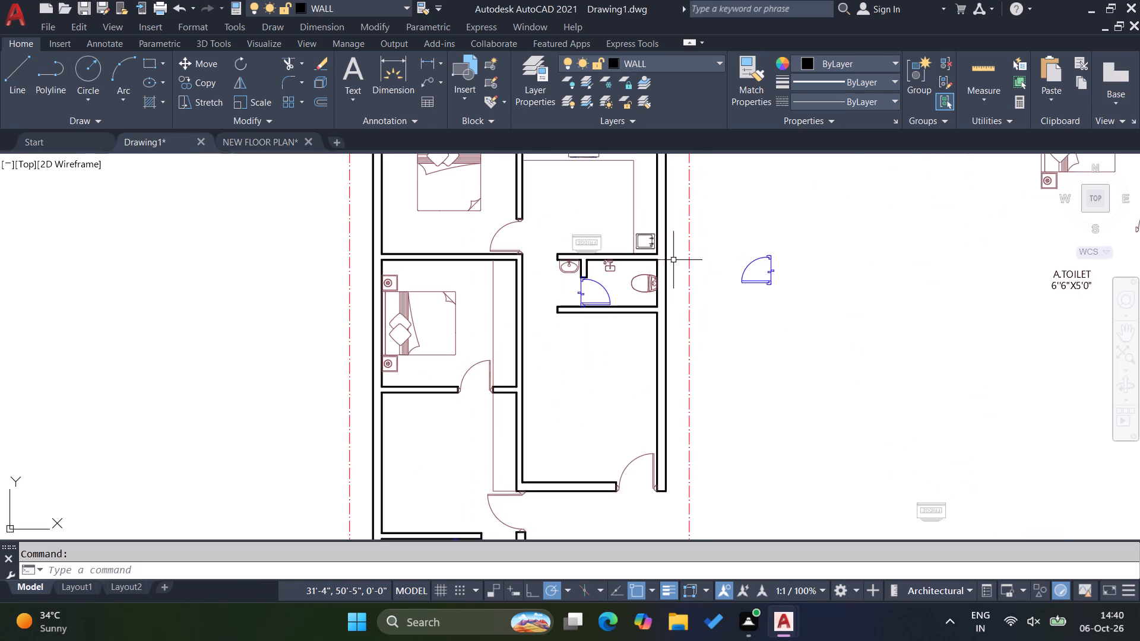
pyautogui.scroll(4, 657, 288)
pyautogui.scroll(1, 596, 299)
pyautogui.click(610, 330)
pyautogui.click(574, 275)
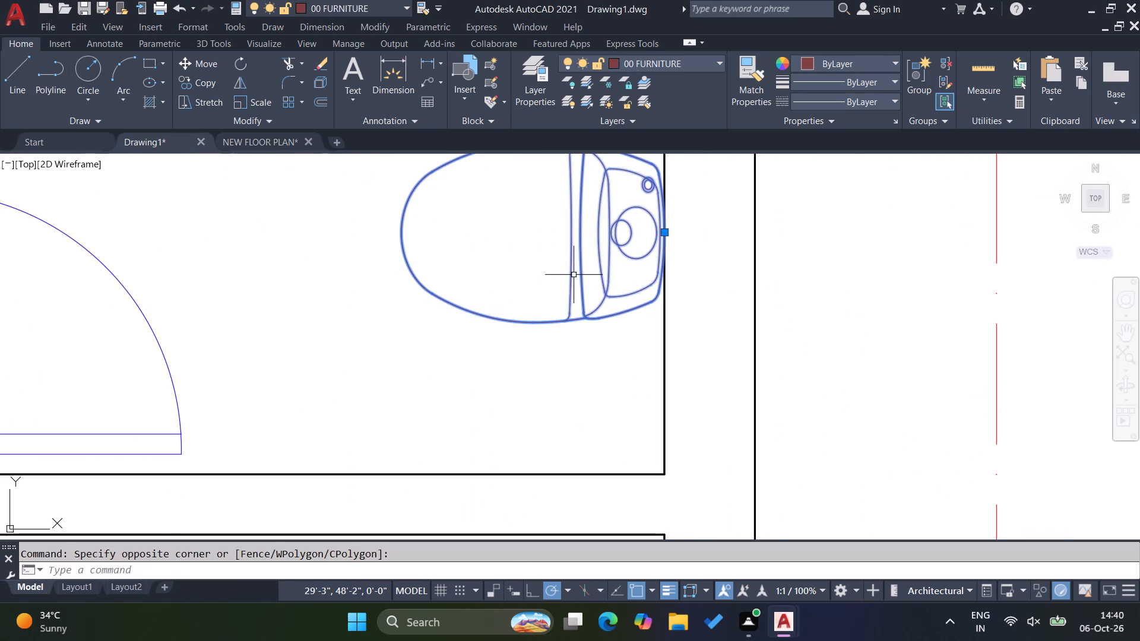
pyautogui.press('m')
pyautogui.press('Return')
pyautogui.click(502, 246)
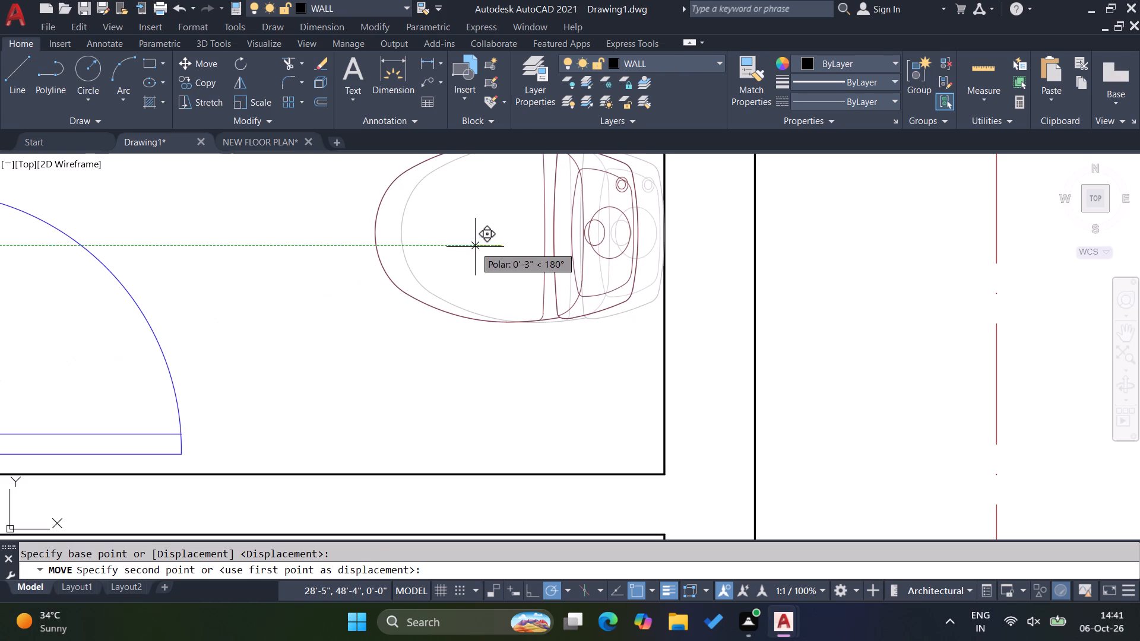
pyautogui.press('1')
pyautogui.press('Return')
pyautogui.press('Escape')
pyautogui.scroll(-2, 467, 293)
pyautogui.press('Escape')
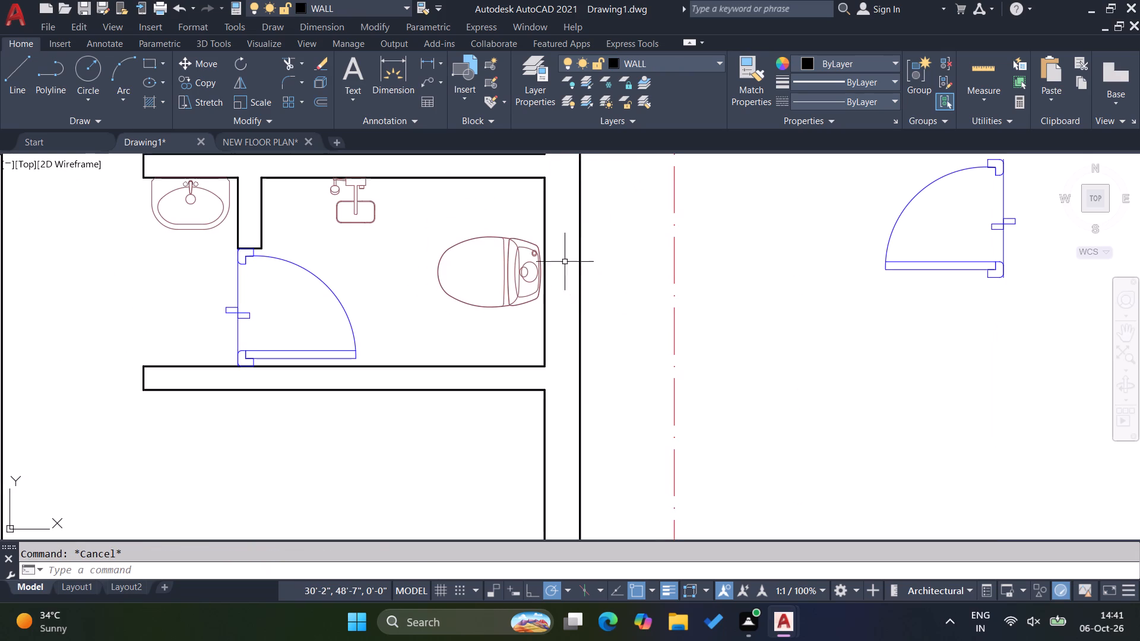
# Draw a horizontal line from the midpoint of the inner wall face behind the upper toilet's WC, outward past the outer wall face.
pyautogui.press('l')
pyautogui.press('Return')
pyautogui.scroll(2, 535, 269)
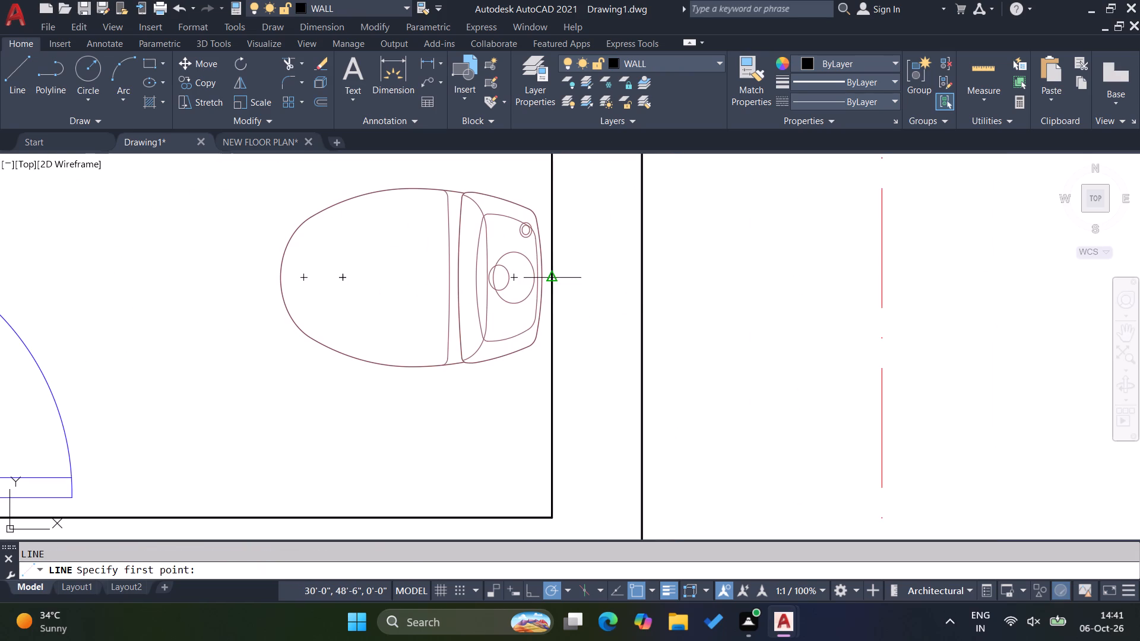
pyautogui.click(553, 278)
pyautogui.click(698, 277)
pyautogui.press('Escape')
pyautogui.press('Escape')
pyautogui.press('Escape')
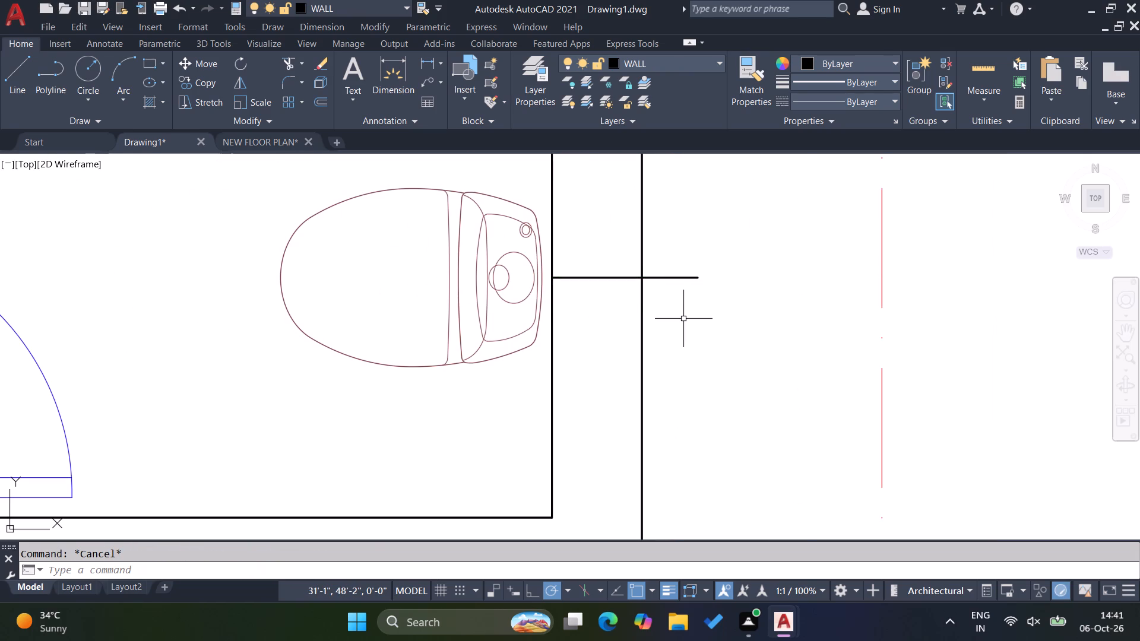
pyautogui.press('Escape')
pyautogui.scroll(-2, 683, 319)
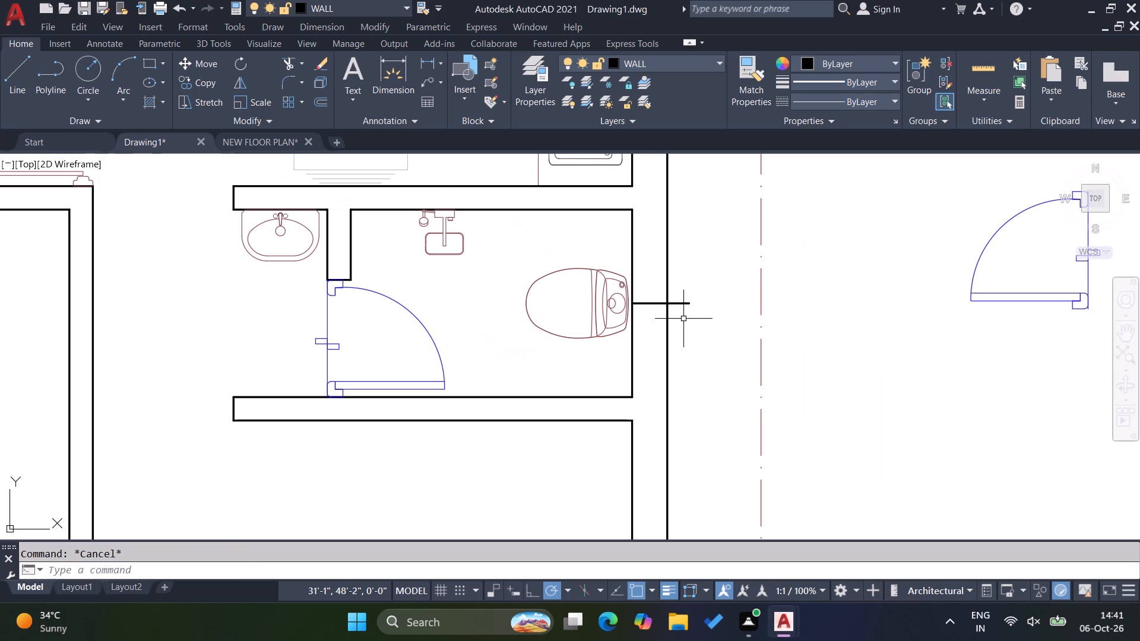
# Offset the horizontal line behind the WC by 1' both above and below.
pyautogui.press('o')
pyautogui.press('Return')
pyautogui.write("1'")
pyautogui.press('Return')
pyautogui.click(686, 301)
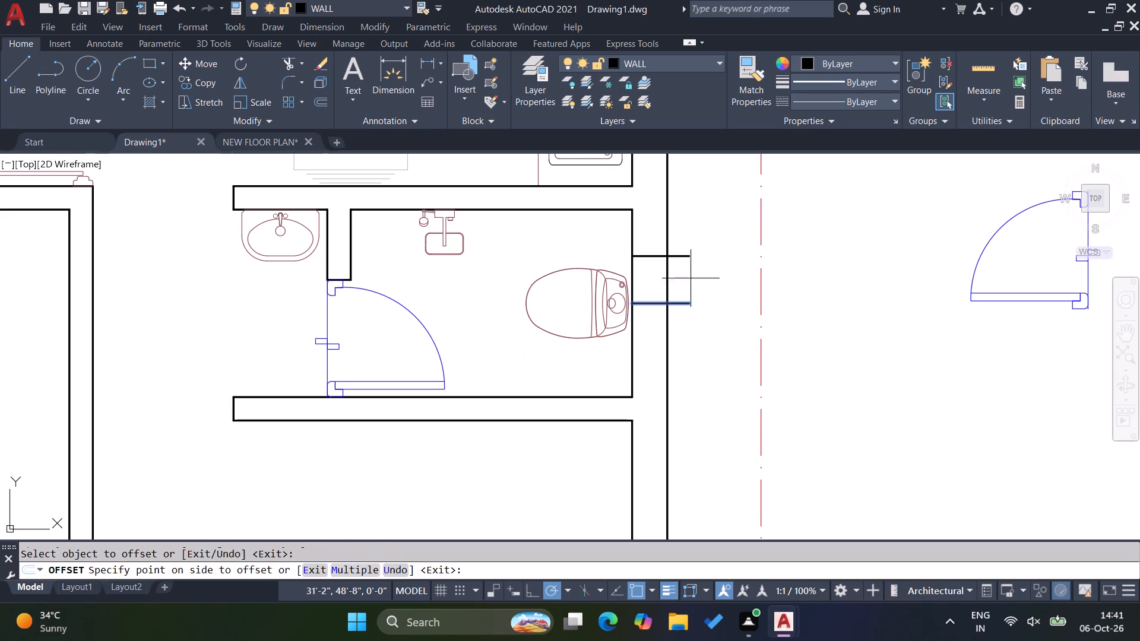
pyautogui.click(691, 272)
pyautogui.click(689, 304)
pyautogui.click(685, 356)
pyautogui.press('Escape')
pyautogui.press('Escape')
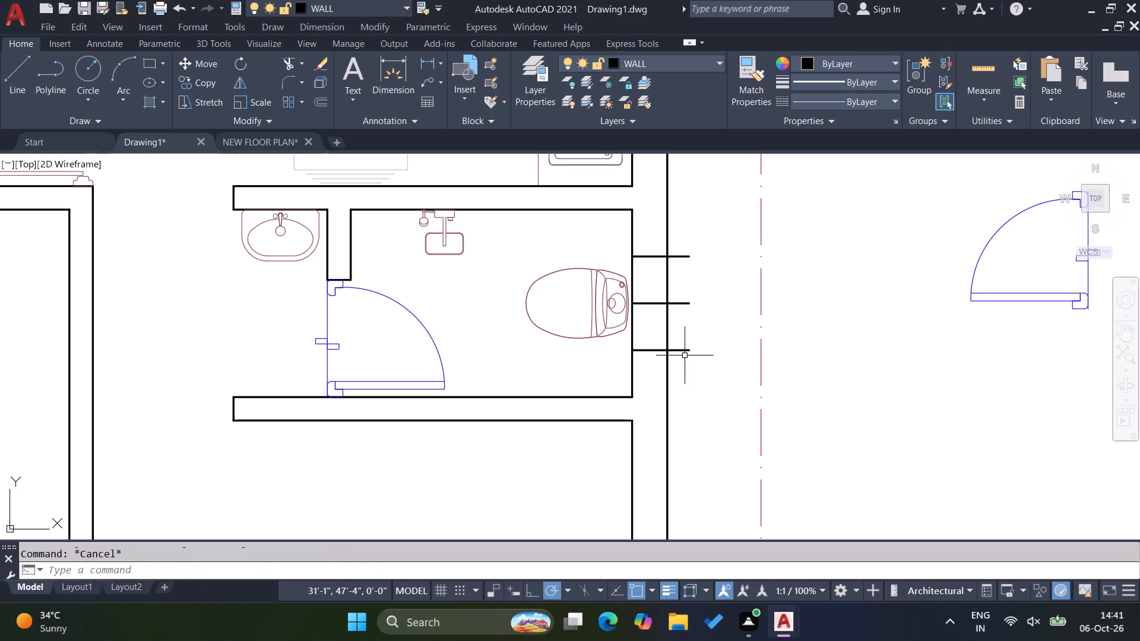
pyautogui.press('Escape')
pyautogui.press('Escape')
# Trim the three guide lines and both wall faces between the outer two to open the wall behind the upper toilet's WC.
pyautogui.write('TR')
pyautogui.press('Return')
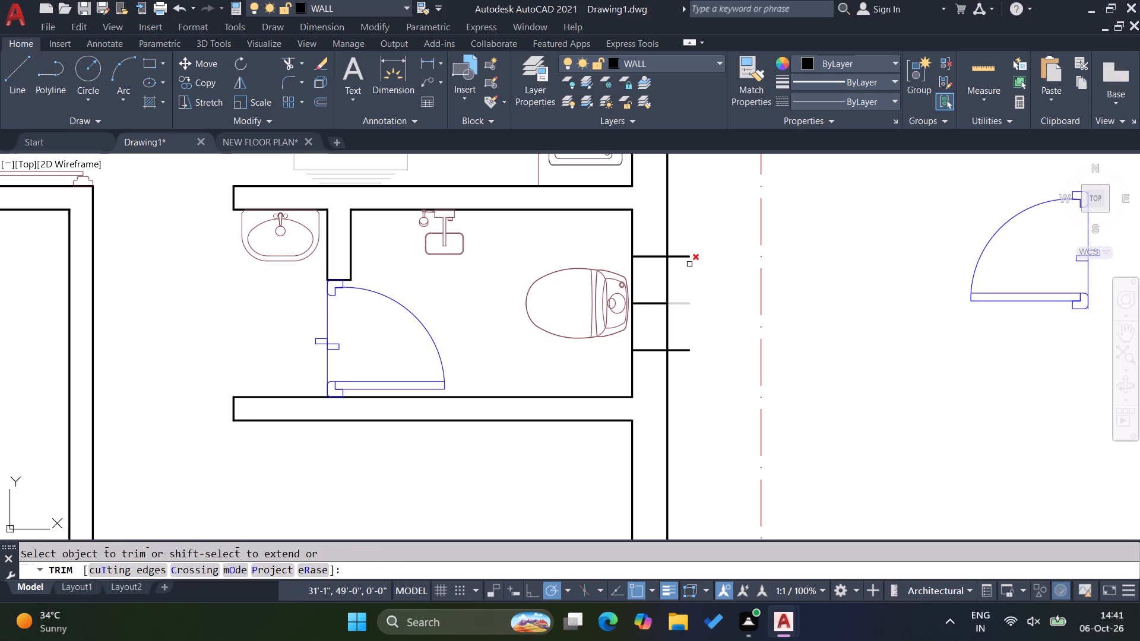
pyautogui.click(686, 246)
pyautogui.click(677, 395)
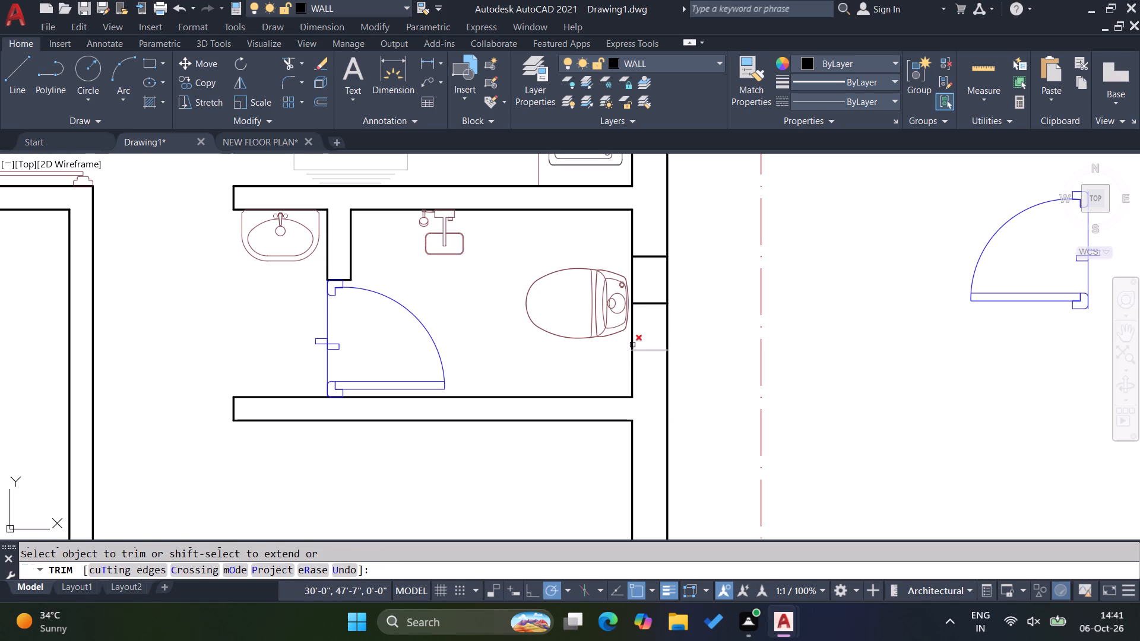
pyautogui.click(628, 342)
pyautogui.click(680, 289)
pyautogui.click(680, 319)
pyautogui.click(653, 288)
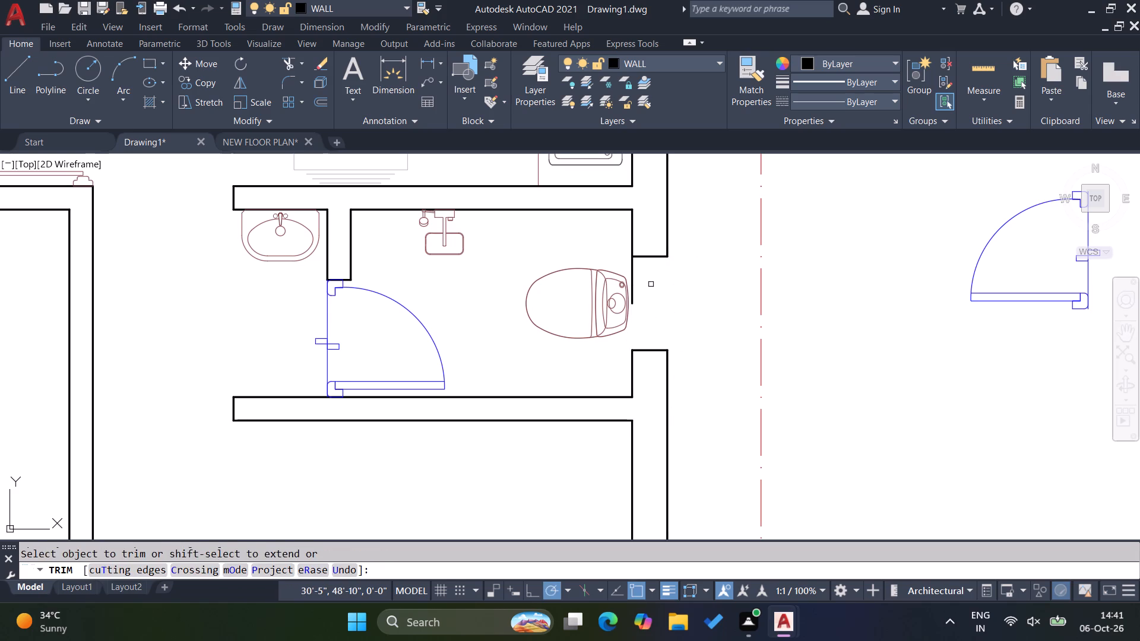
pyautogui.click(643, 273)
pyautogui.click(624, 262)
pyautogui.press('Escape')
pyautogui.scroll(-2, 691, 315)
pyautogui.press('Escape')
pyautogui.press('Escape')
# Draw a horizontal line from the midpoint of the top bedroom's inner outer-wall face, outward past the outer face.
pyautogui.scroll(-2, 690, 339)
pyautogui.scroll(2, 494, 260)
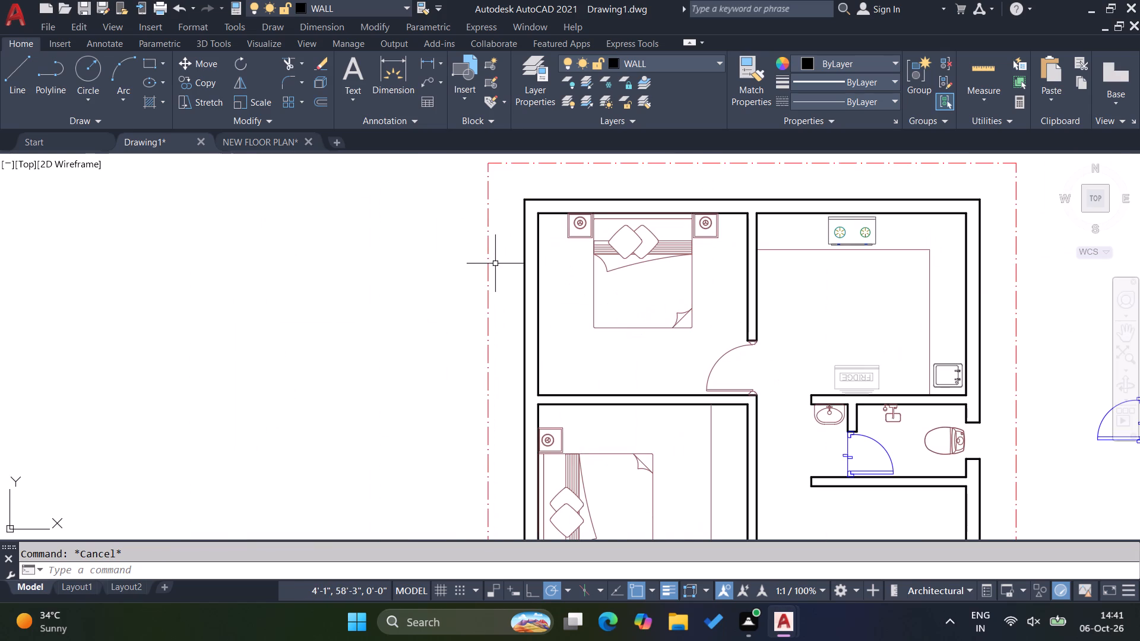
pyautogui.press('l')
pyautogui.press('Return')
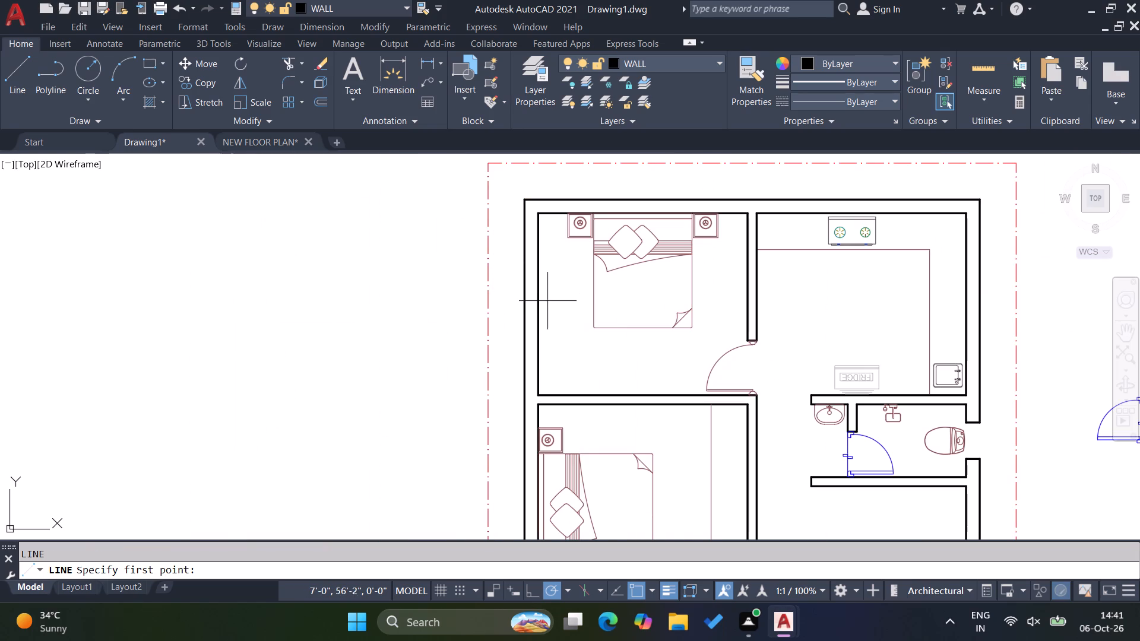
pyautogui.click(540, 307)
pyautogui.click(503, 302)
pyautogui.press('Escape')
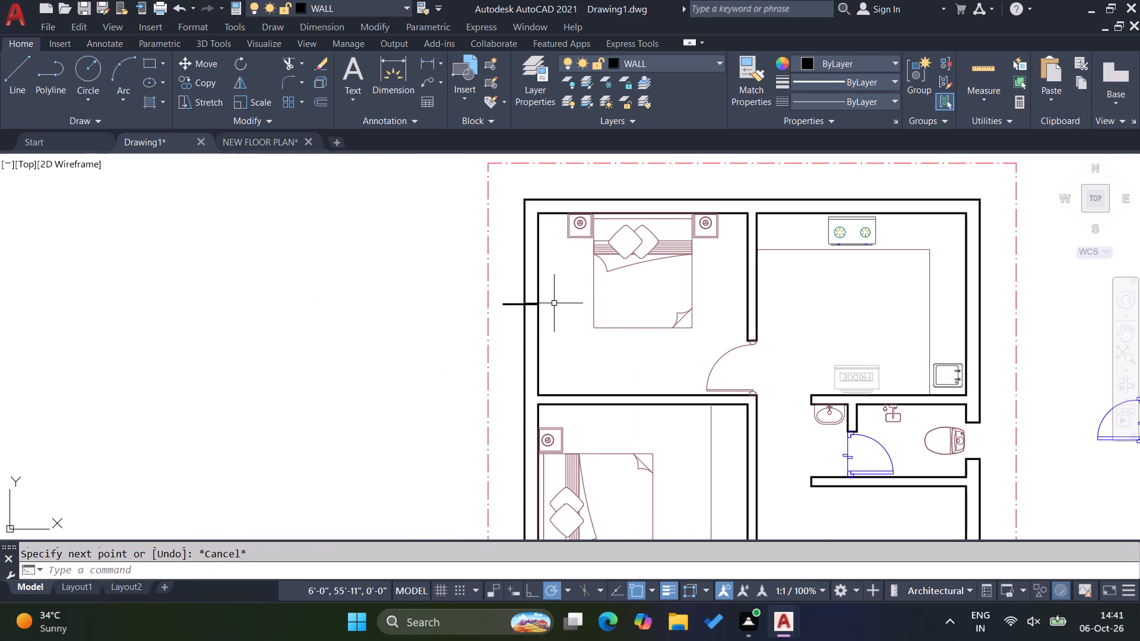
pyautogui.press('Escape')
pyautogui.press('Escape')
# Offset the horizontal line at the top bedroom's outer wall by 2' both above and below.
pyautogui.press('o')
pyautogui.press('Return')
pyautogui.write("2'")
pyautogui.press('Return')
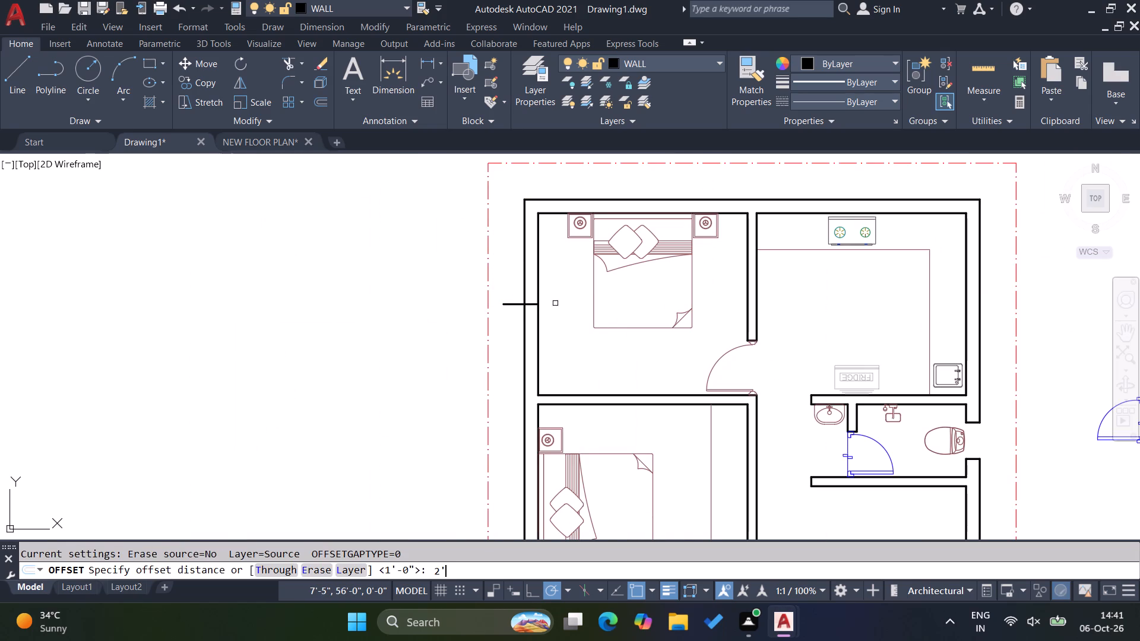
pyautogui.click(516, 303)
pyautogui.click(506, 344)
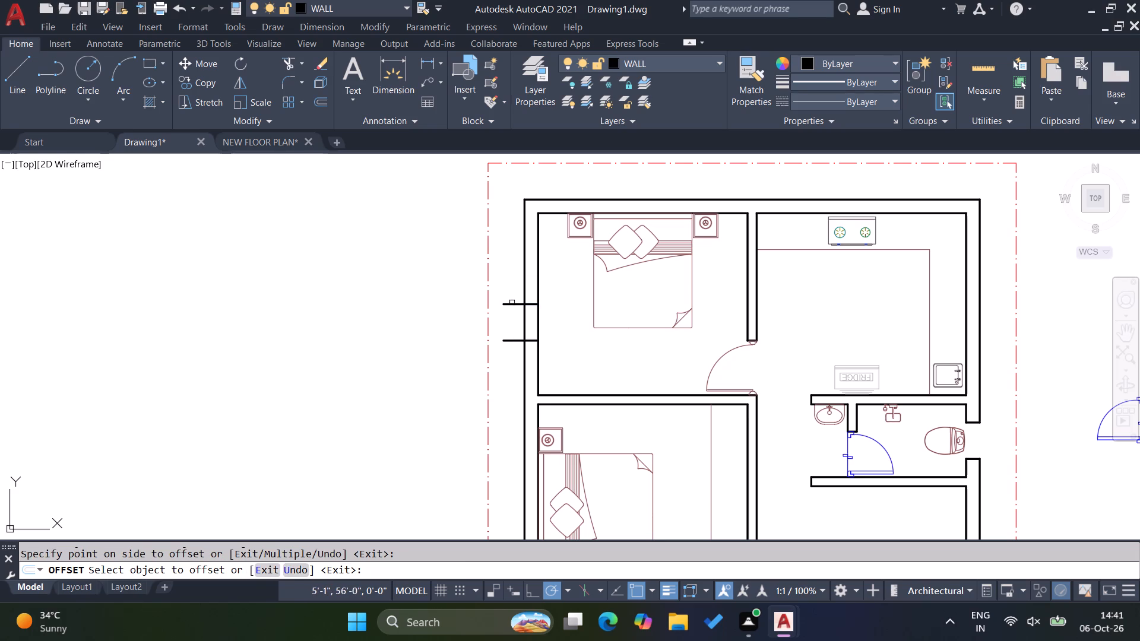
pyautogui.click(508, 302)
pyautogui.click(506, 273)
pyautogui.press('Escape')
pyautogui.press('Escape')
pyautogui.press('Escape')
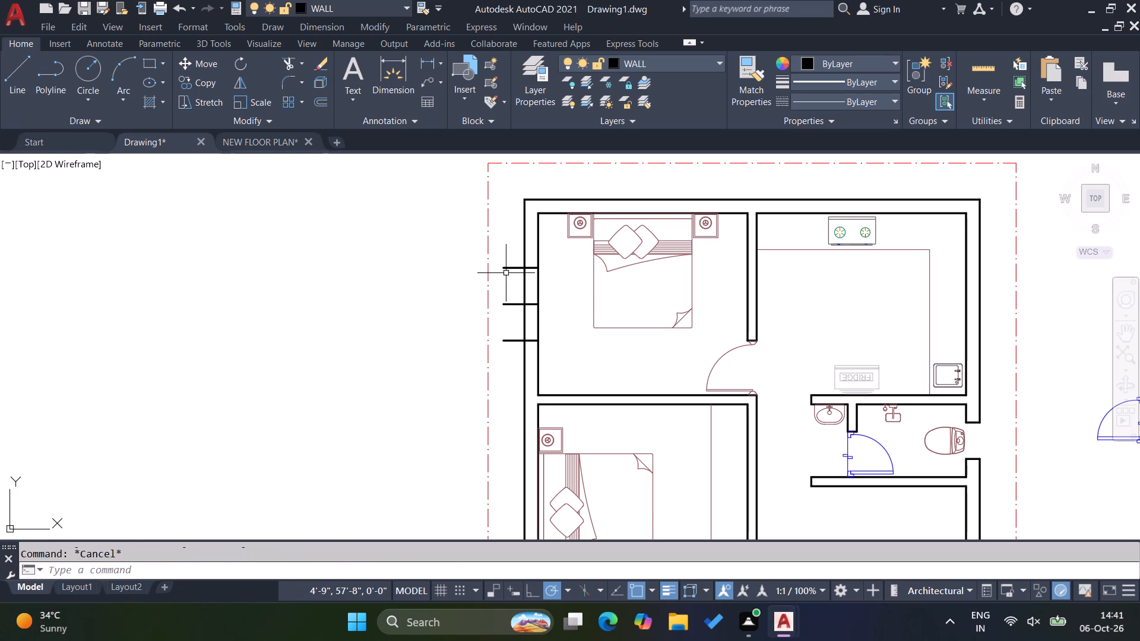
# Trim the guide lines and both wall faces between the outer two to open the top bedroom's outer wall.
pyautogui.write('TR')
pyautogui.press('Return')
pyautogui.click(511, 361)
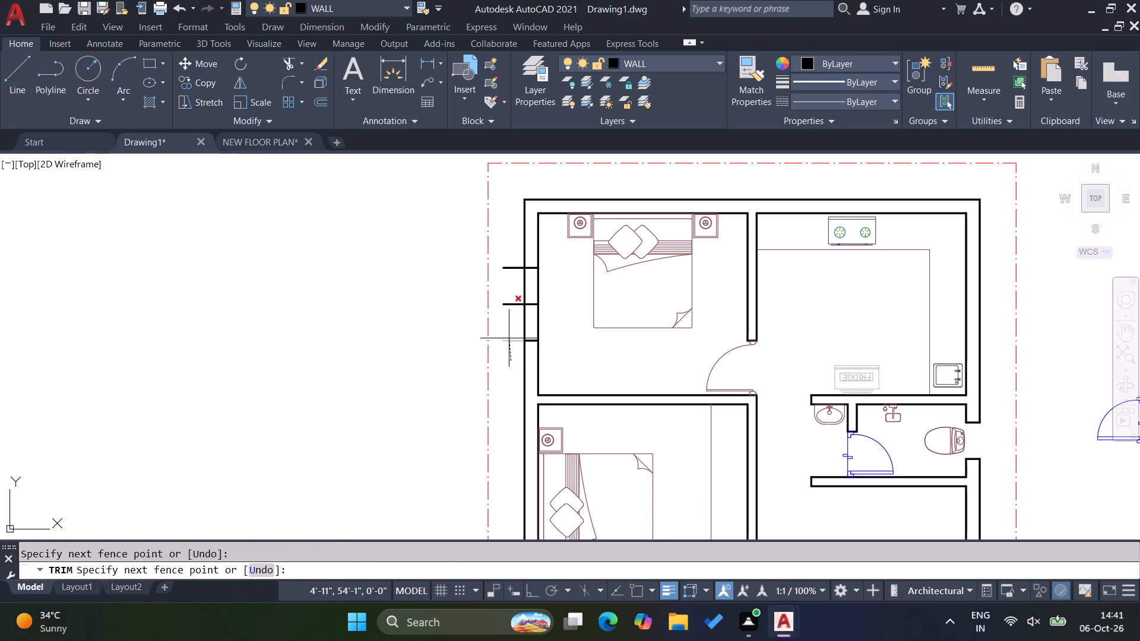
pyautogui.click(510, 239)
pyautogui.click(513, 316)
pyautogui.click(545, 285)
pyautogui.moveTo(543, 310); pyautogui.dragTo(537, 307)
pyautogui.click(514, 292)
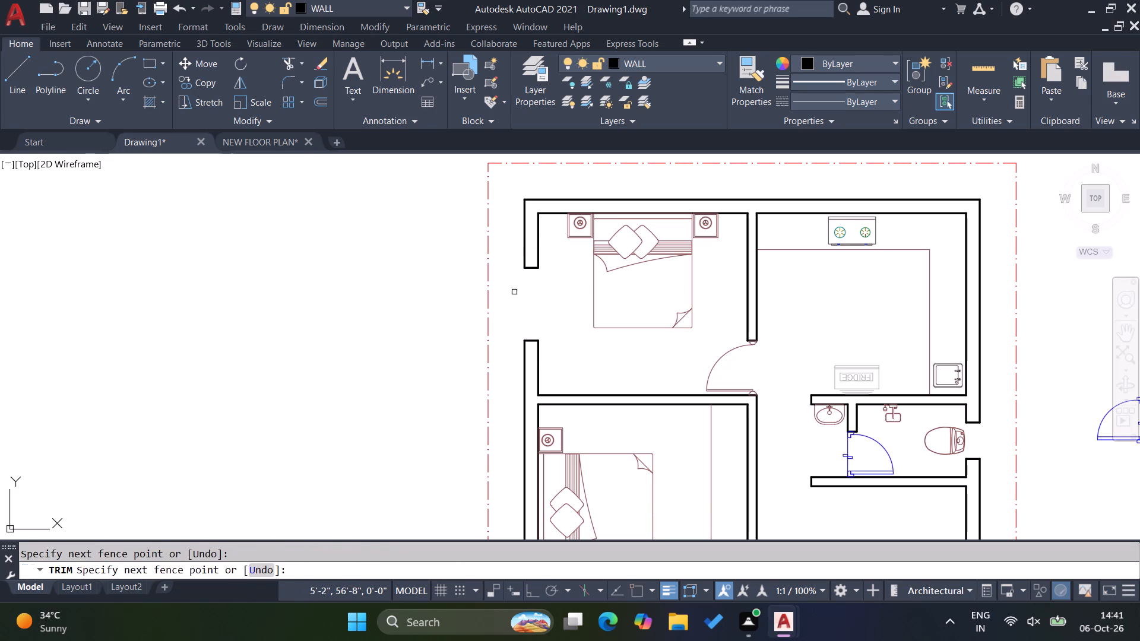
pyautogui.press('Escape')
pyautogui.press('Escape')
# Draw a vertical line from the midpoint of the kitchen's top inner wall face, outward past the outer face.
pyautogui.scroll(-1, 537, 299)
pyautogui.scroll(2, 741, 234)
pyautogui.press('l')
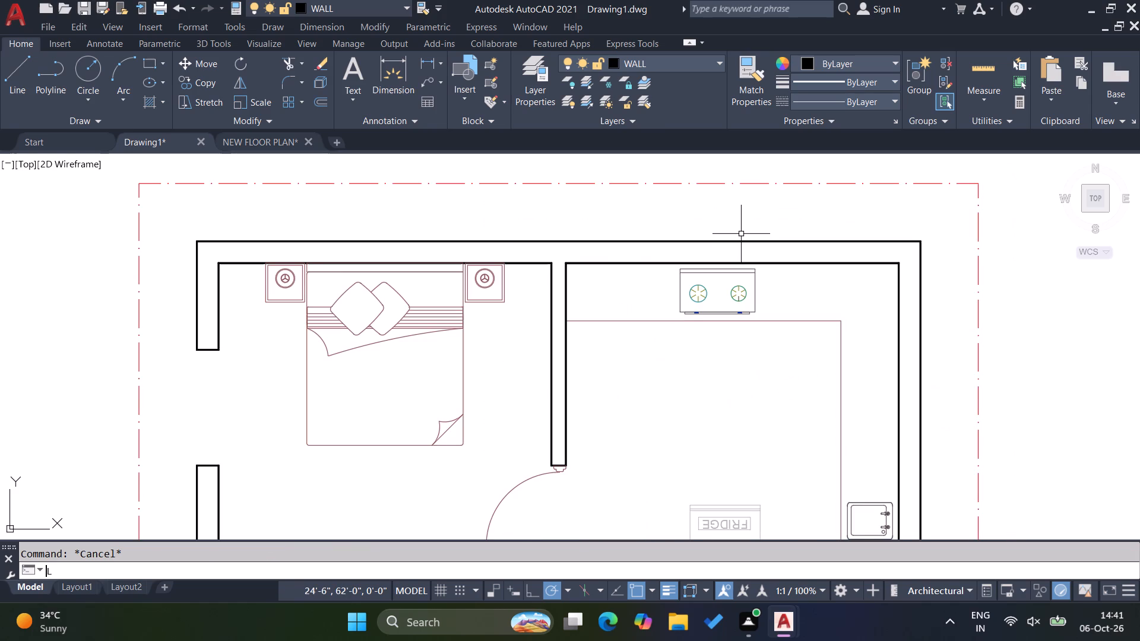
pyautogui.press('Return')
pyautogui.click(729, 262)
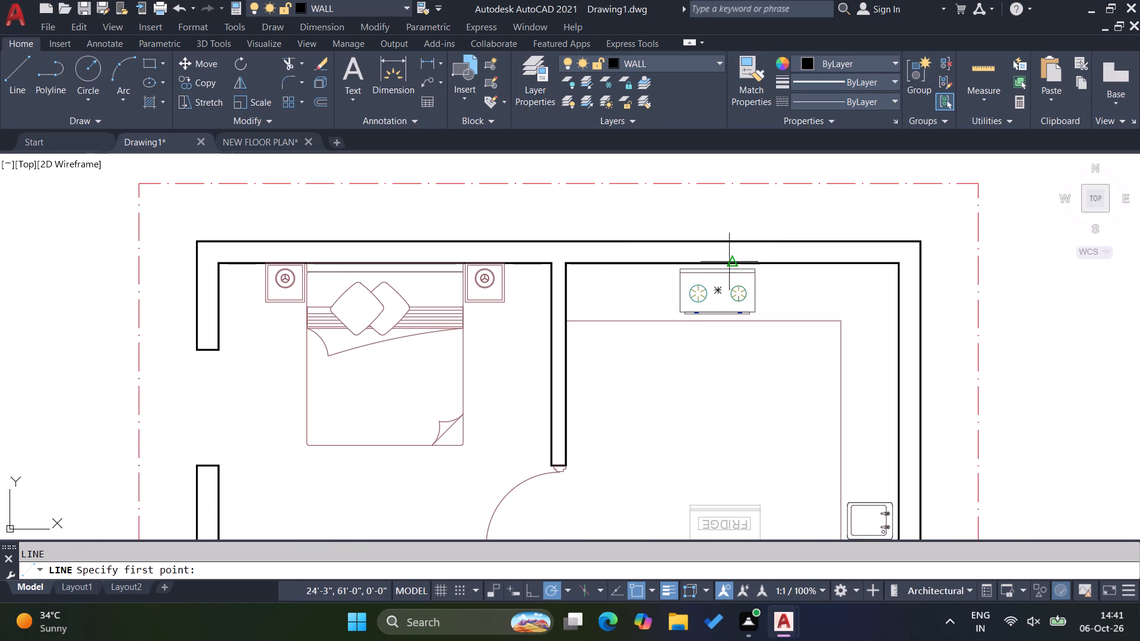
pyautogui.click(731, 223)
pyautogui.press('Escape')
pyautogui.press('Escape')
# Offset the vertical line at the kitchen's top wall by 2' to both sides.
pyautogui.press('o')
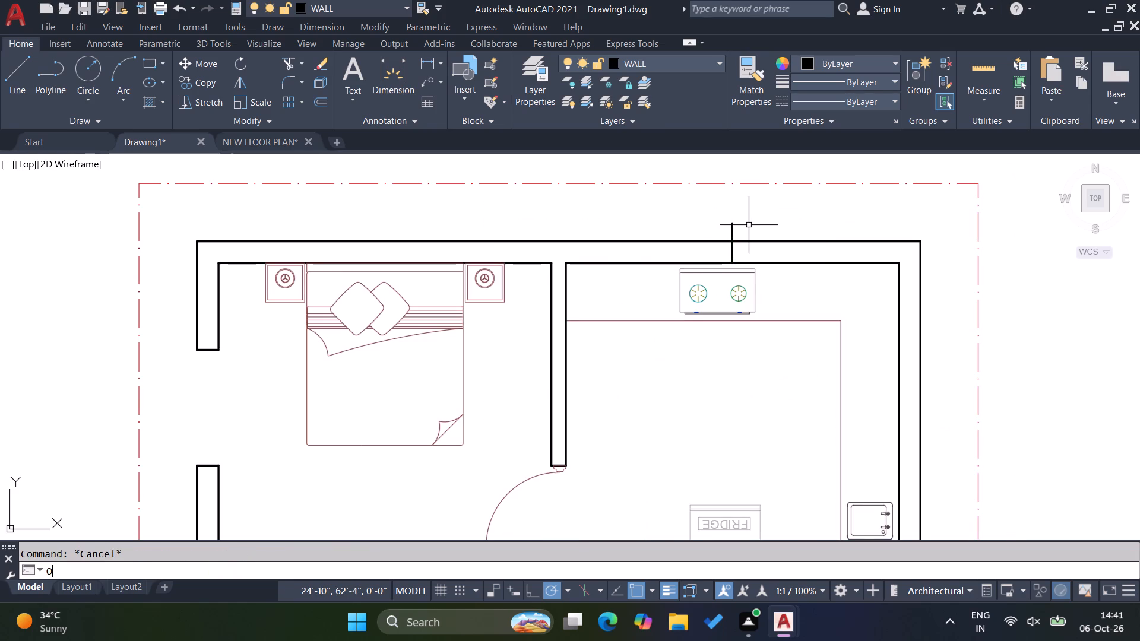
pyautogui.press('Return')
pyautogui.write("2'")
pyautogui.press('Return')
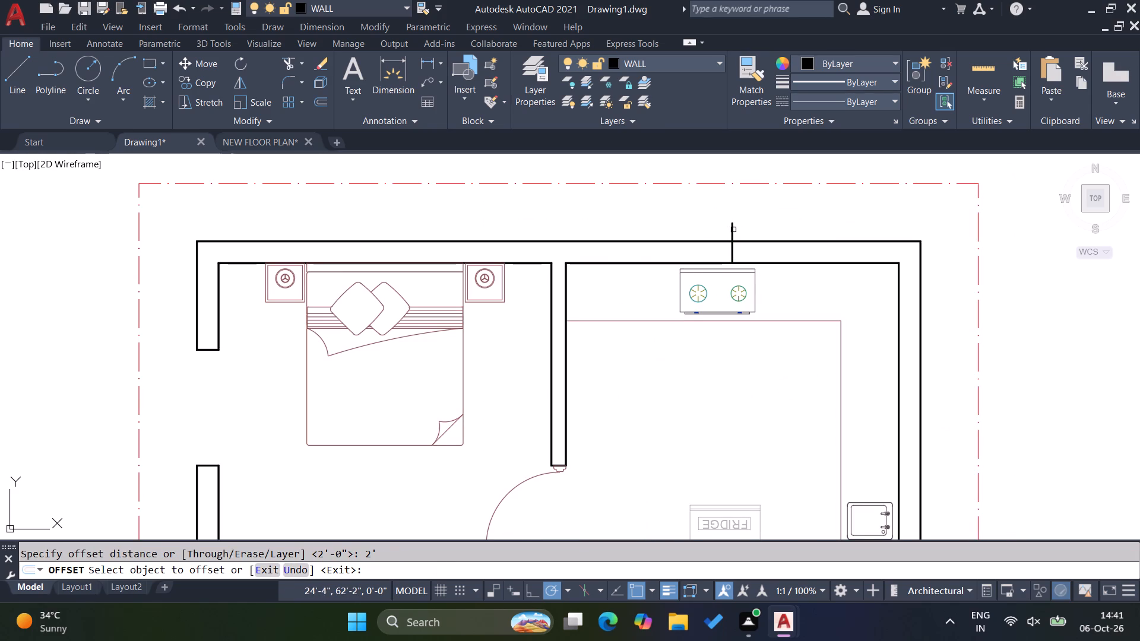
pyautogui.click(733, 229)
pyautogui.click(752, 225)
pyautogui.click(731, 227)
pyautogui.click(685, 227)
pyautogui.press('Escape')
pyautogui.press('Escape')
pyautogui.press('Escape')
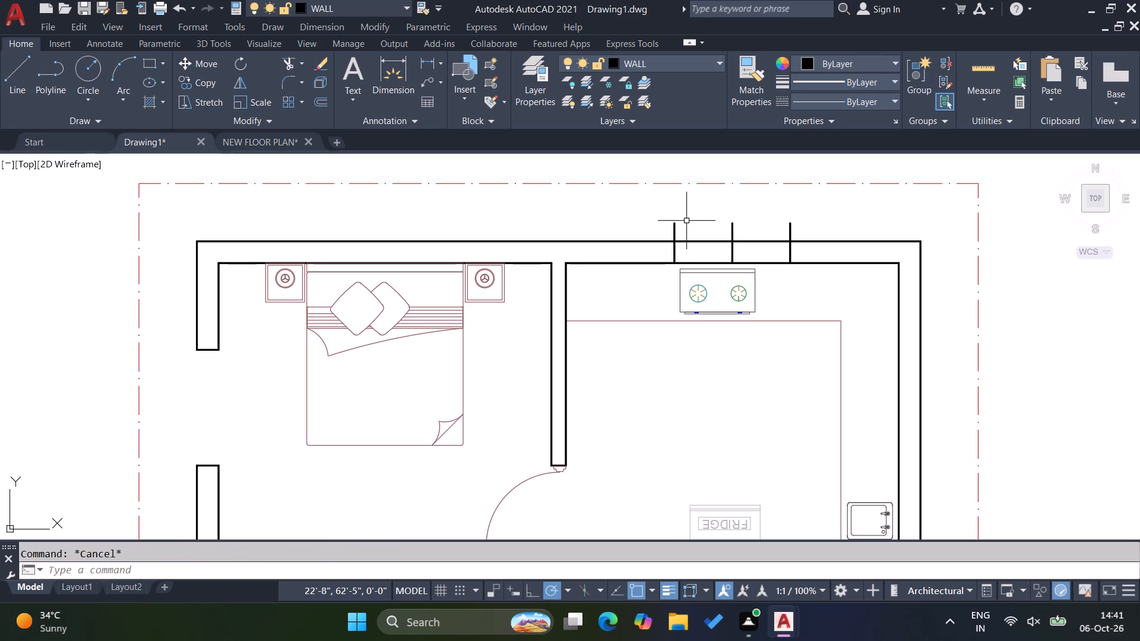
# Trim the guide lines and both wall faces between the outer two to open the kitchen's top wall behind the stove.
pyautogui.write('TR')
pyautogui.press('Return')
pyautogui.click(669, 224)
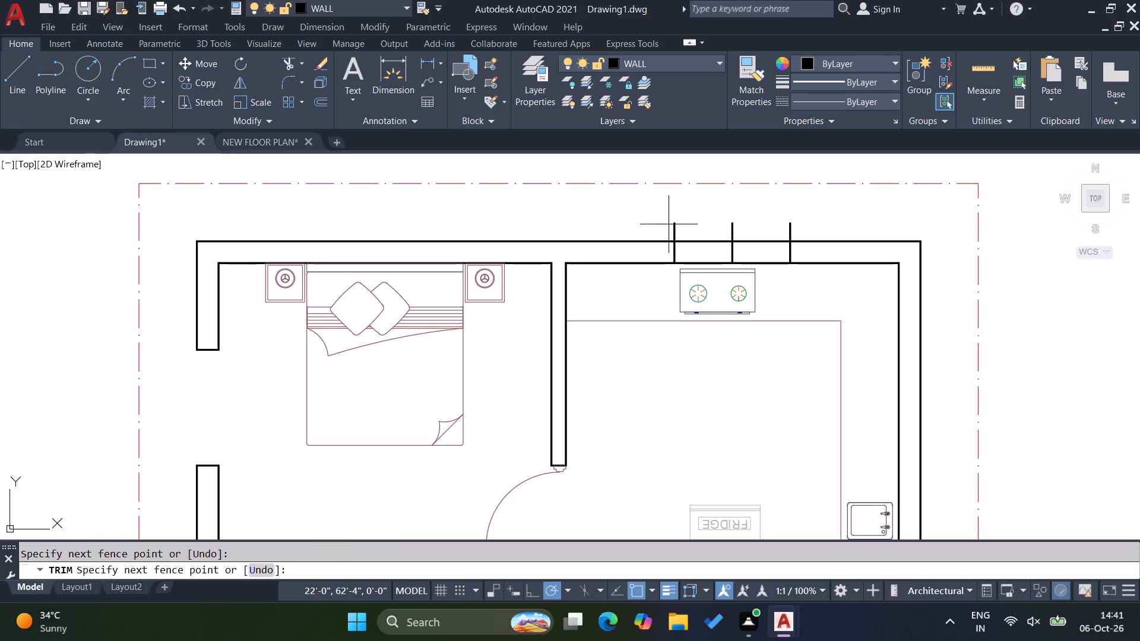
pyautogui.click(809, 221)
pyautogui.click(806, 231)
pyautogui.click(698, 233)
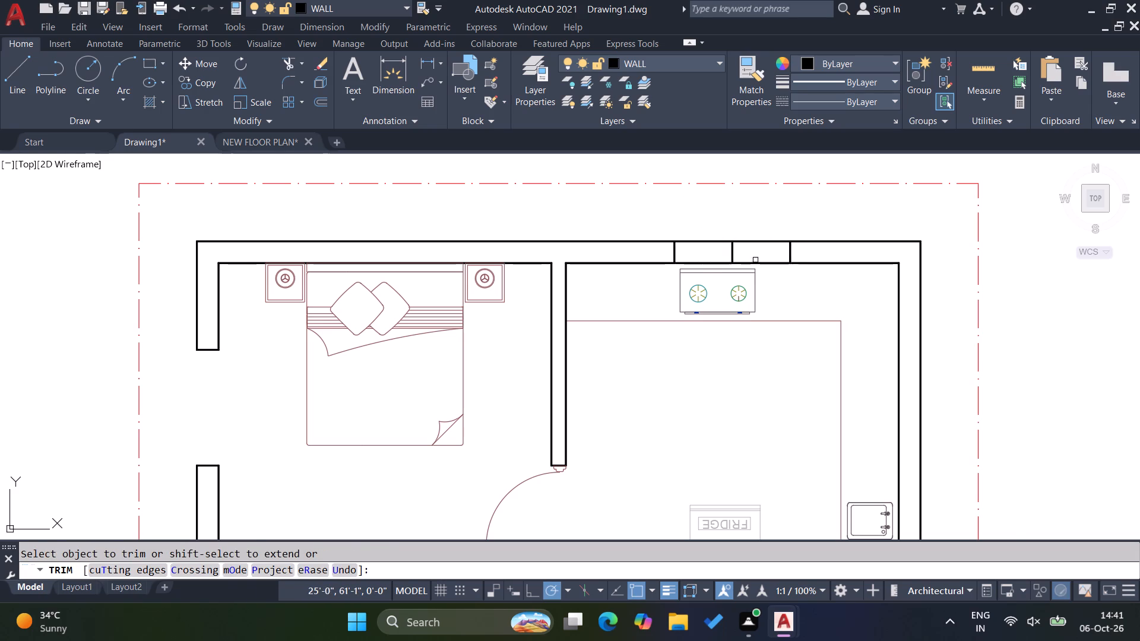
pyautogui.scroll(2, 755, 260)
pyautogui.click(779, 274)
pyautogui.click(758, 218)
pyautogui.moveTo(758, 223); pyautogui.dragTo(750, 214)
pyautogui.click(711, 183)
pyautogui.click(708, 211)
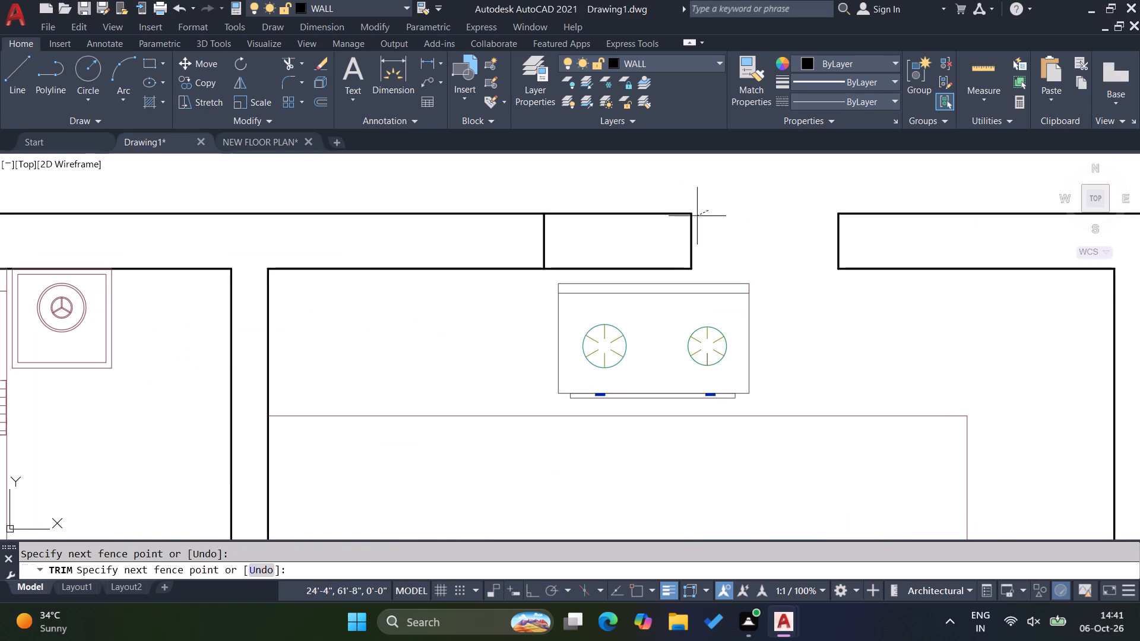
pyautogui.click(677, 221)
pyautogui.click(668, 210)
pyautogui.click(667, 242)
pyautogui.click(641, 267)
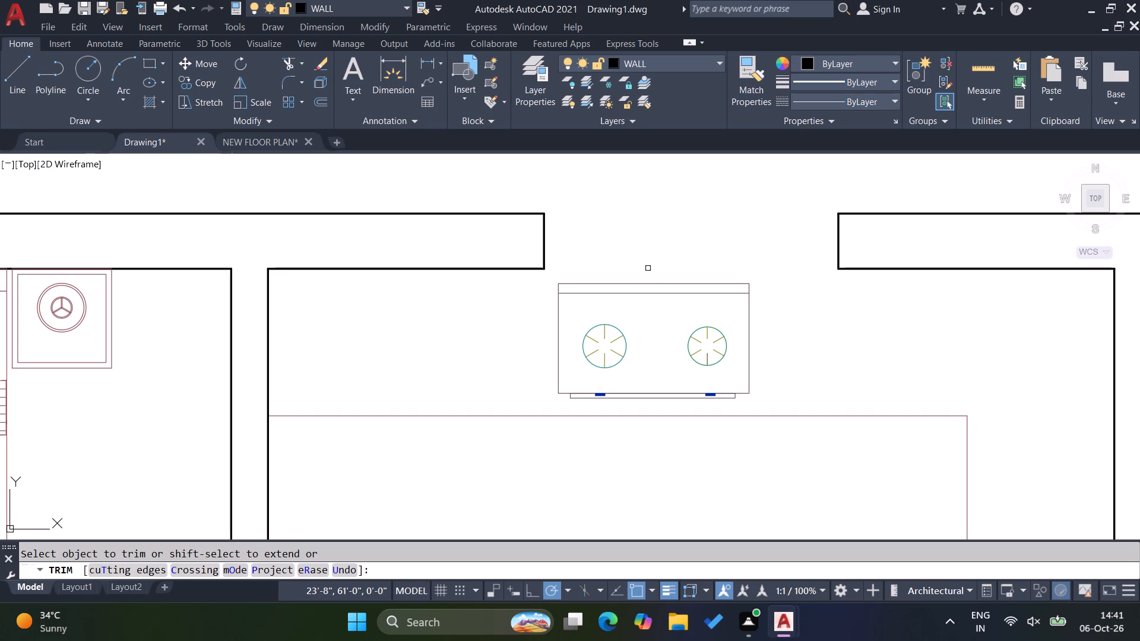
pyautogui.press('Escape')
pyautogui.press('Escape')
pyautogui.press('Escape')
pyautogui.scroll(-2, 599, 262)
pyautogui.press('Escape')
# Draw a horizontal line from the midpoint of the kitchen's inner side-wall face above the sink, outward past the outer face.
pyautogui.scroll(-2, 730, 333)
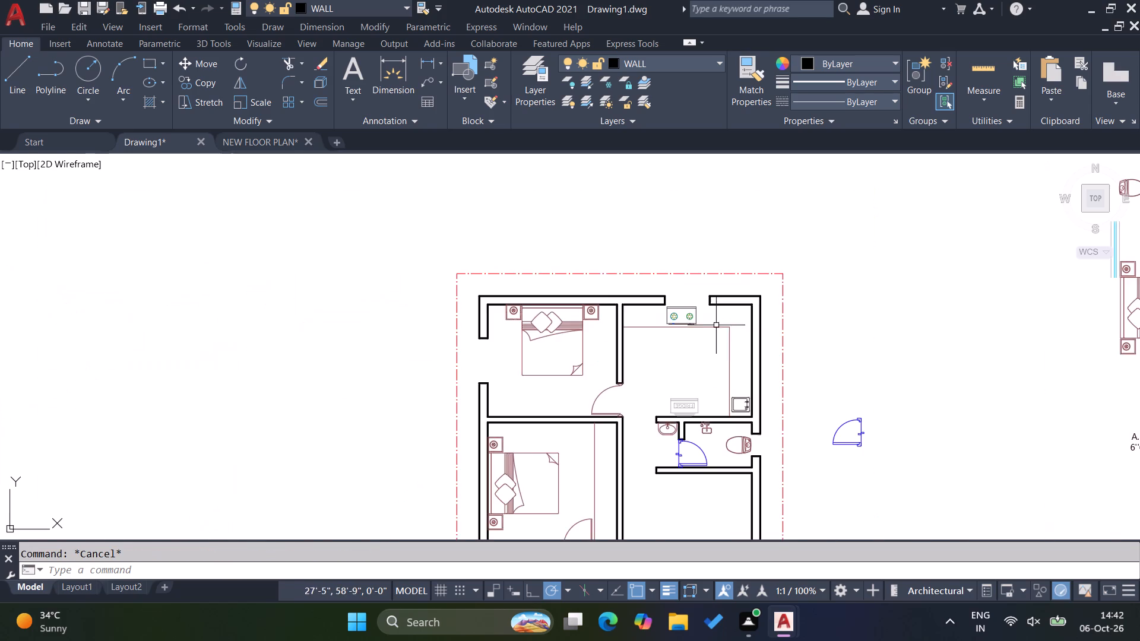
pyautogui.scroll(1, 750, 372)
pyautogui.press('l')
pyautogui.press('Return')
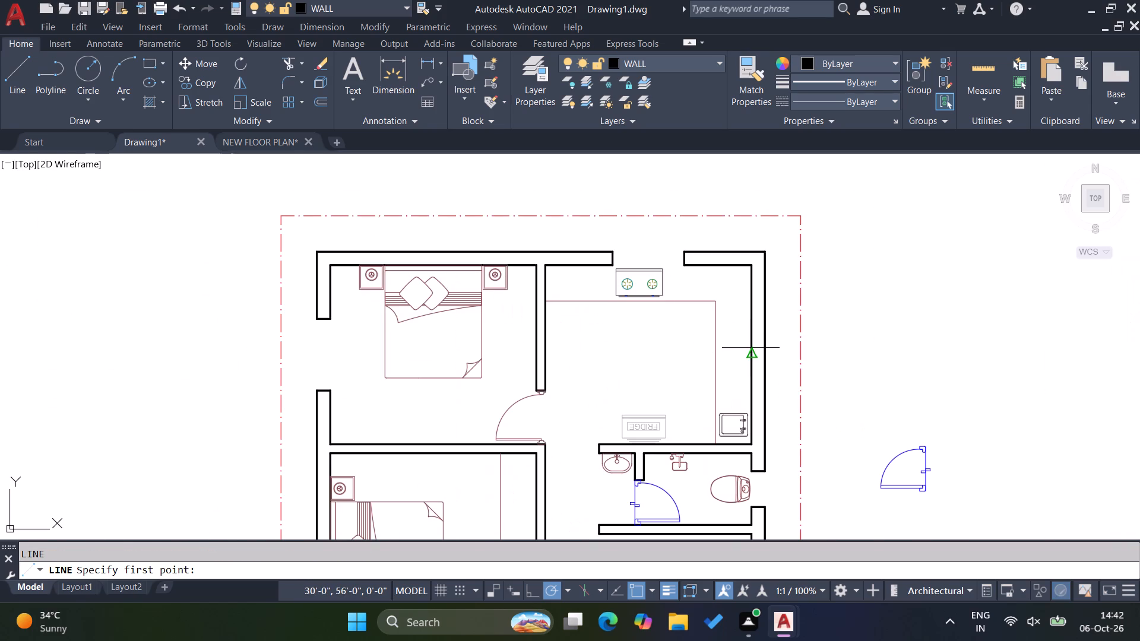
pyautogui.click(751, 353)
pyautogui.click(784, 354)
pyautogui.press('Escape')
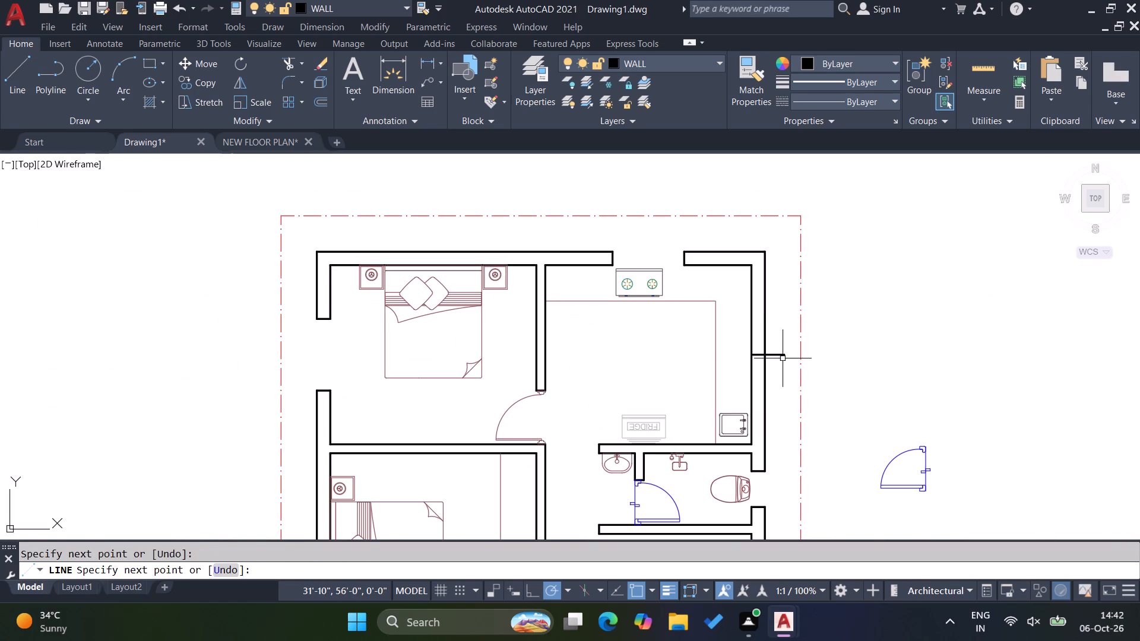
pyautogui.press('Escape')
pyautogui.press('Escape')
pyautogui.press('Escape')
# Offset the horizontal line at the kitchen's outer side wall by 2' both above and below.
pyautogui.press('o')
pyautogui.press('Return')
pyautogui.write("2'")
pyautogui.press('Return')
pyautogui.click(770, 354)
pyautogui.click(773, 335)
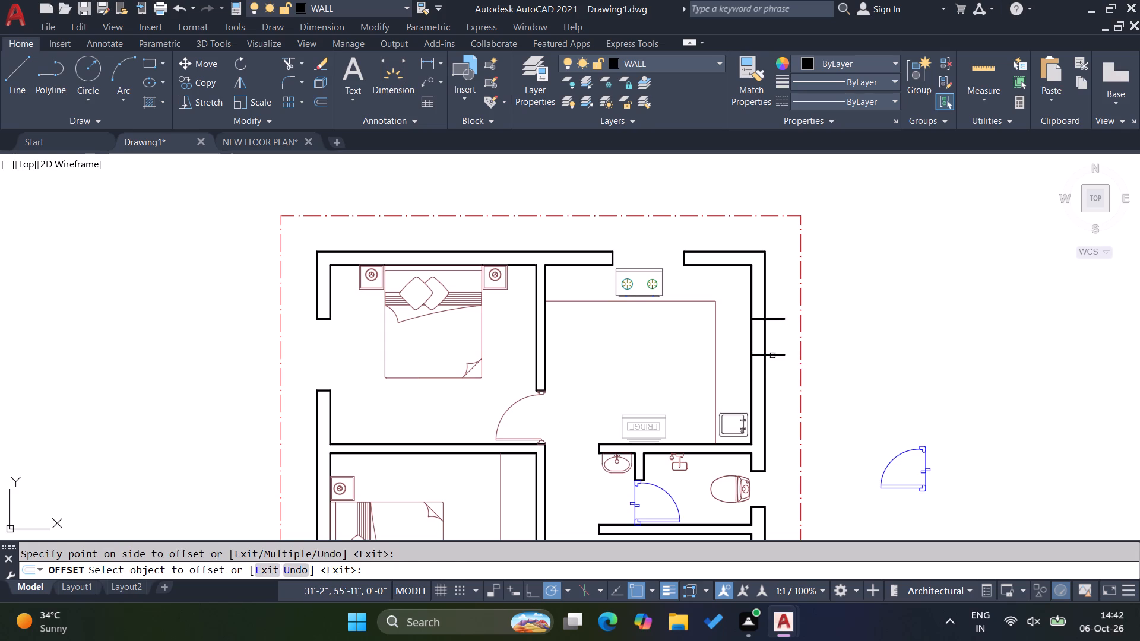
pyautogui.click(772, 356)
pyautogui.click(776, 383)
pyautogui.press('Escape')
pyautogui.press('Escape')
pyautogui.press('Escape')
# Trim the guide lines and both wall faces between the outer two to open the kitchen's outer side wall.
pyautogui.write('TR')
pyautogui.press('Return')
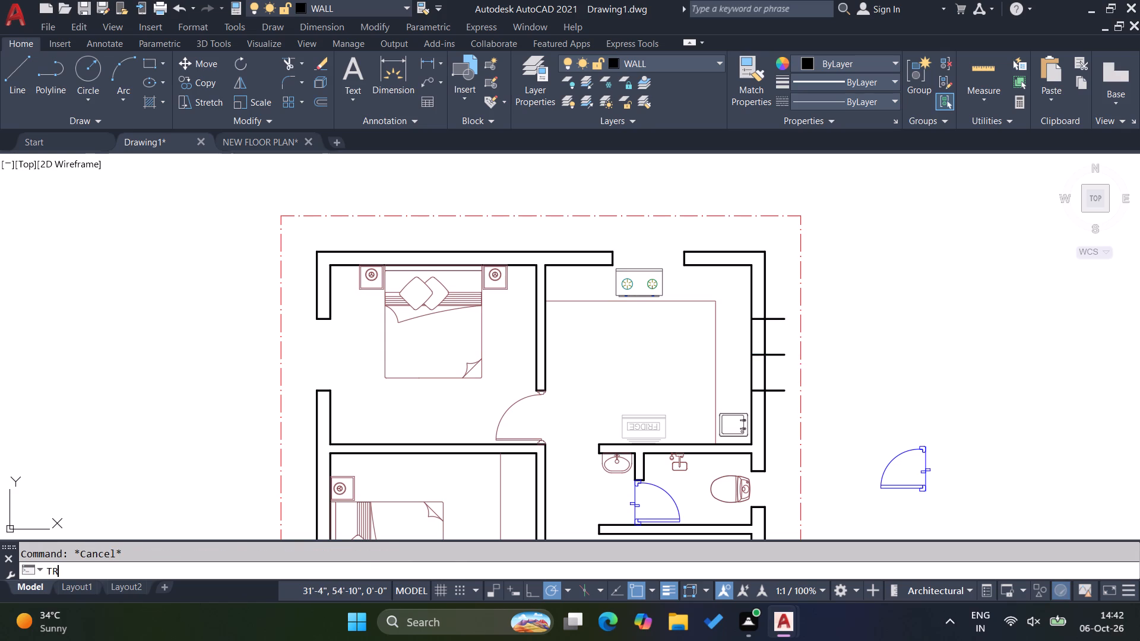
pyautogui.click(776, 395)
pyautogui.click(777, 311)
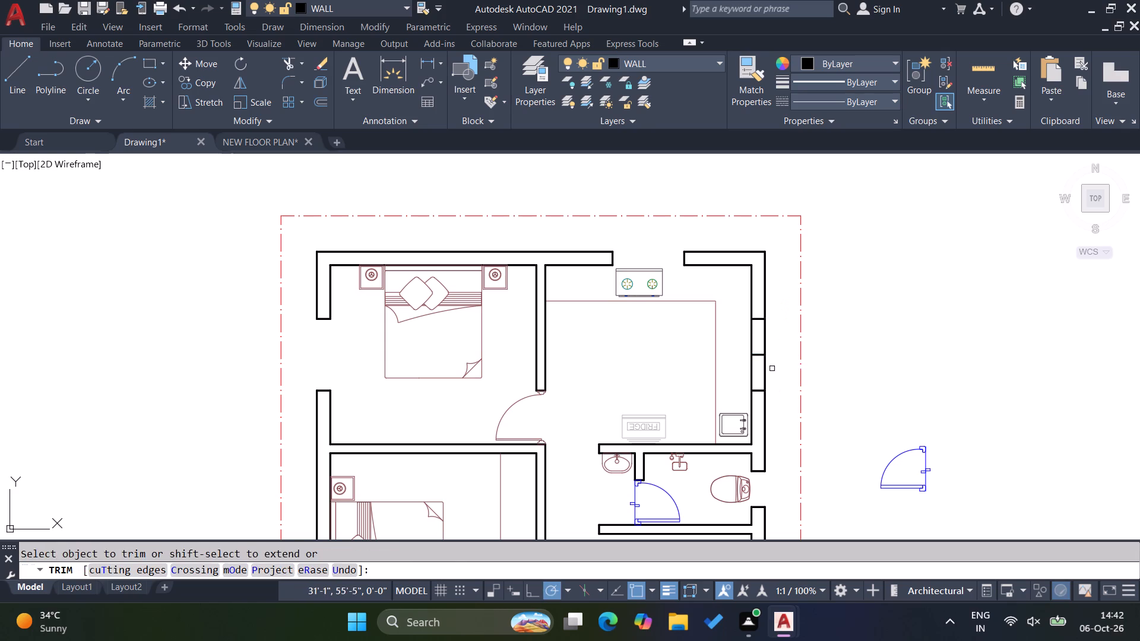
pyautogui.click(772, 371)
pyautogui.click(749, 344)
pyautogui.click(783, 337)
pyautogui.click(753, 347)
pyautogui.press('Escape')
pyautogui.scroll(-2, 761, 310)
pyautogui.press('Escape')
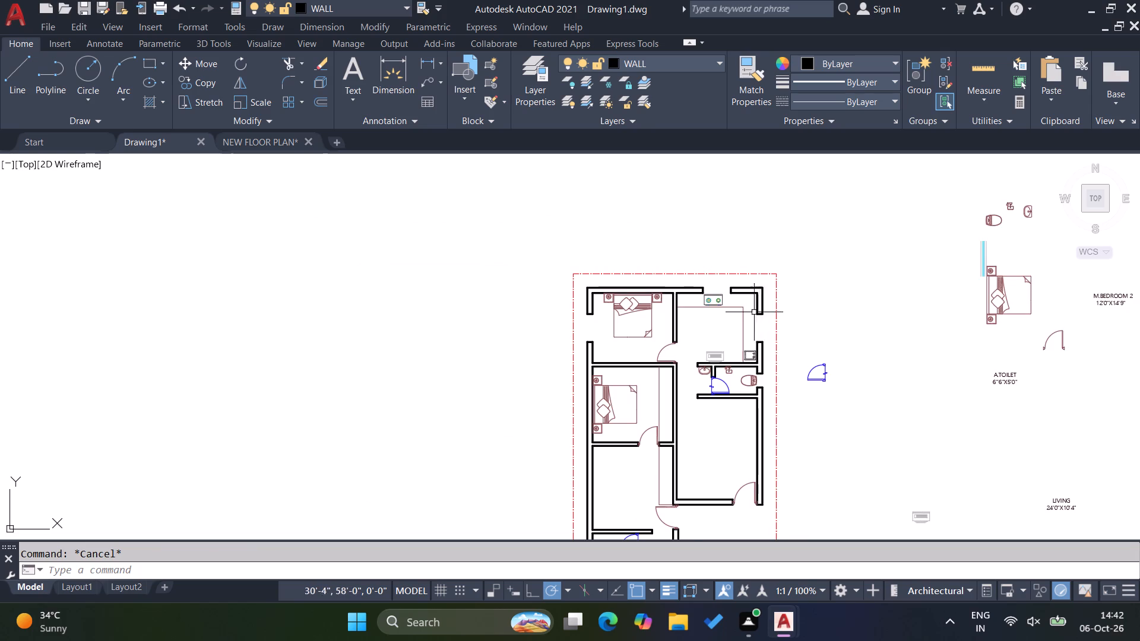
# Extend the second bedroom's upper and lower inner wall lines through the outer wall to its outer face.
pyautogui.scroll(-2, 727, 299)
pyautogui.scroll(5, 676, 339)
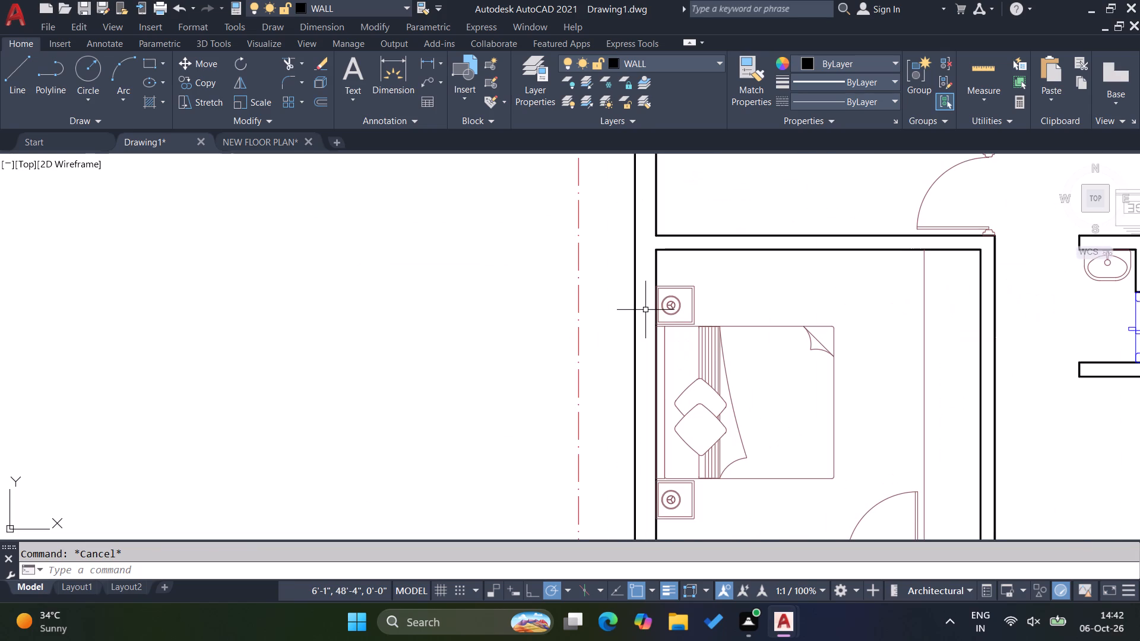
pyautogui.write('EX')
pyautogui.press('Return')
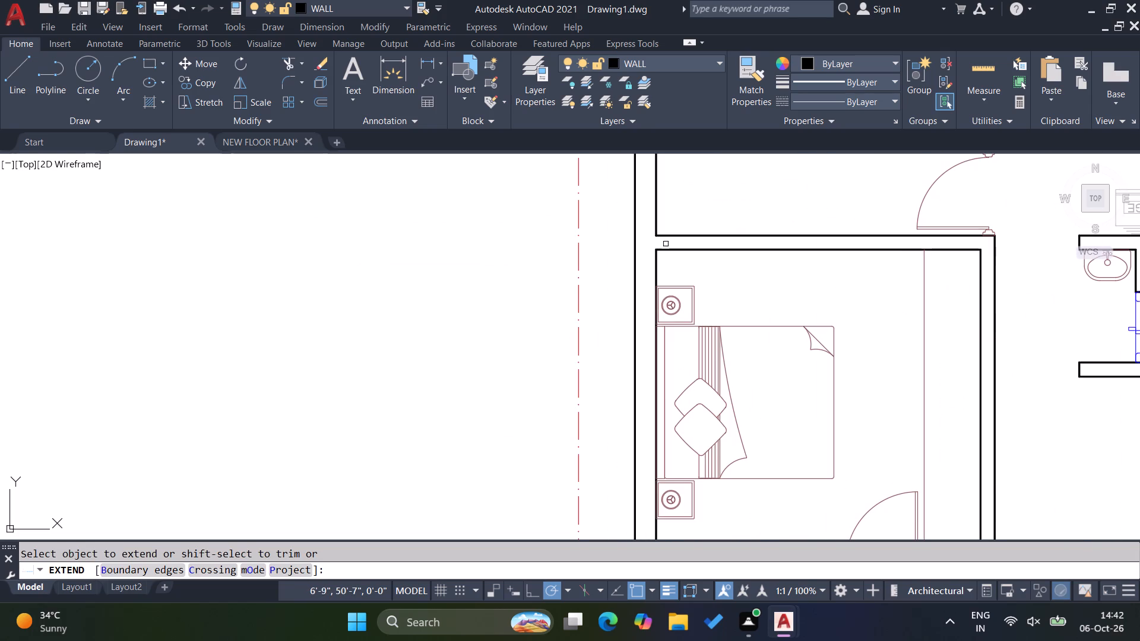
pyautogui.click(674, 250)
pyautogui.scroll(-2, 688, 270)
pyautogui.scroll(2, 695, 381)
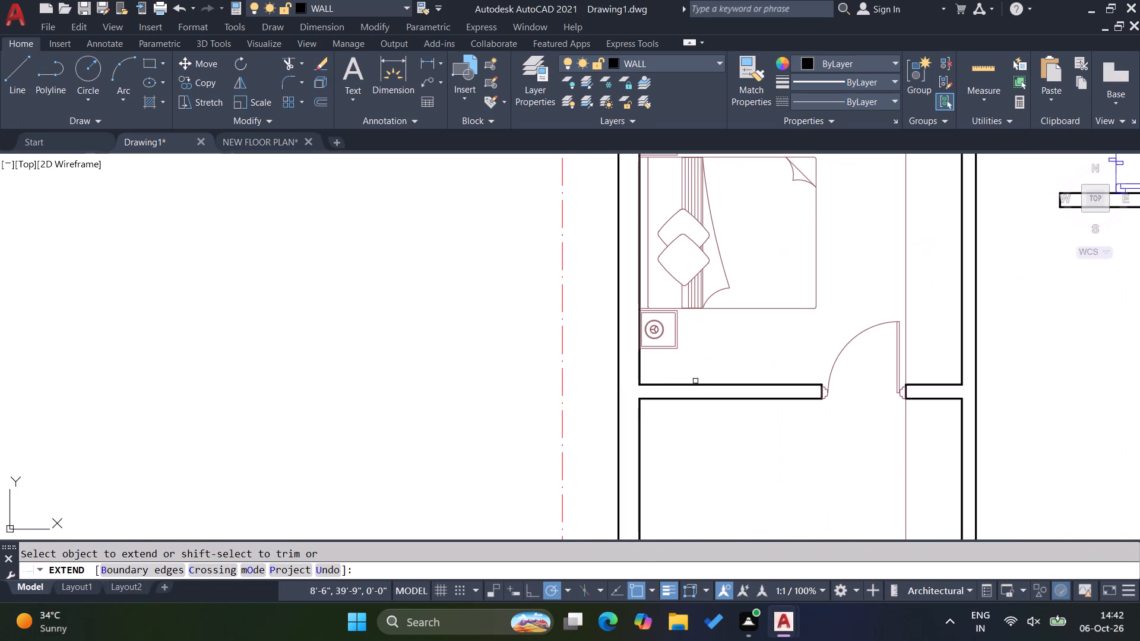
pyautogui.click(695, 380)
pyautogui.click(691, 386)
pyautogui.press('Escape')
pyautogui.press('Escape')
pyautogui.press('Escape')
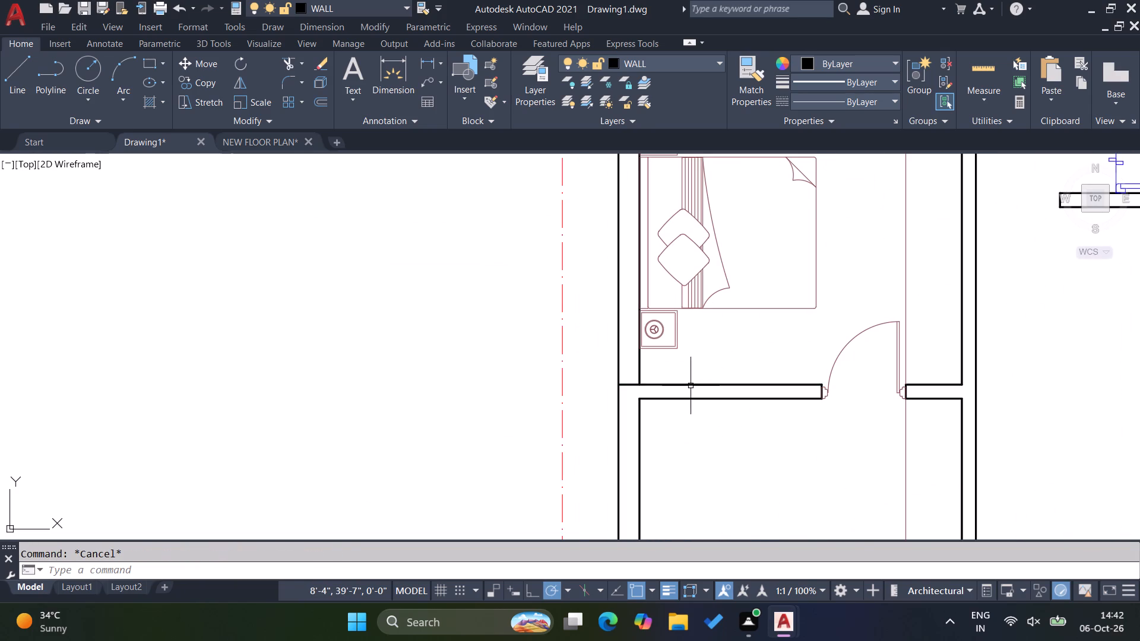
pyautogui.press('Escape')
# Offset the second bedroom's extended upper wall line 3' down into the room.
pyautogui.press('o')
pyautogui.press('Return')
pyautogui.write("3'")
pyautogui.press('Return')
pyautogui.scroll(-2, 754, 429)
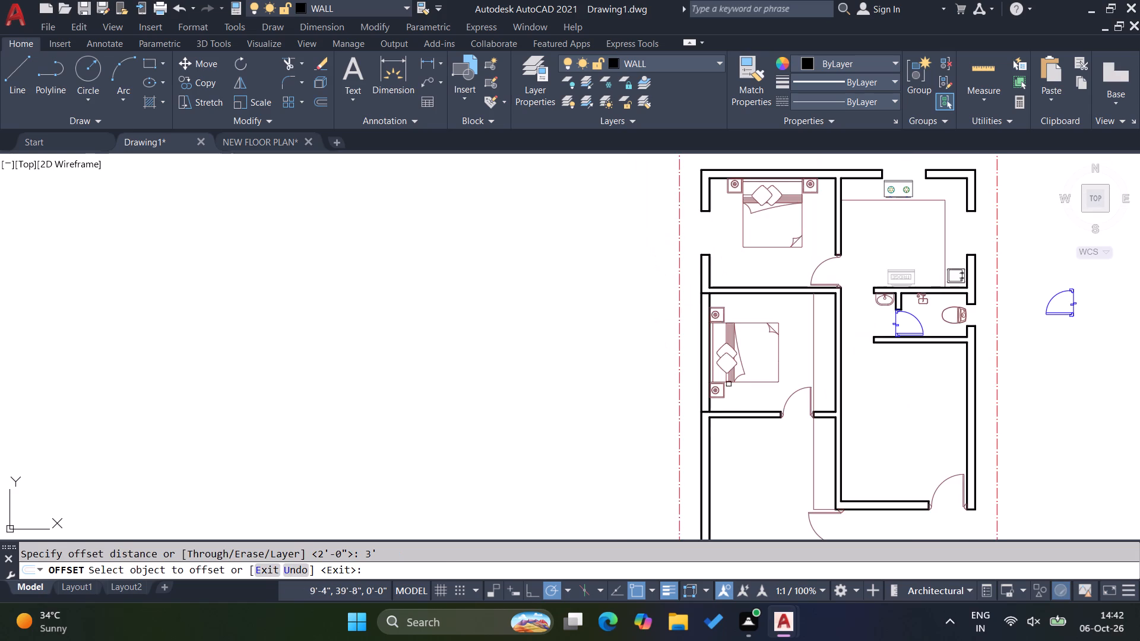
pyautogui.scroll(2, 696, 299)
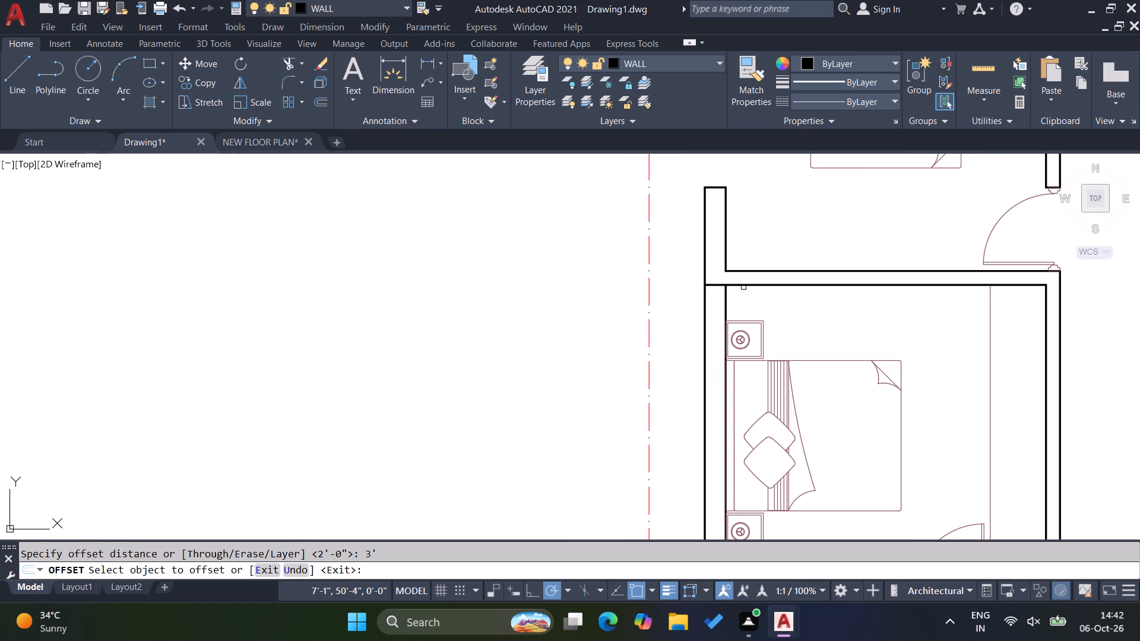
pyautogui.click(742, 284)
pyautogui.click(806, 337)
pyautogui.press('Escape')
pyautogui.press('Escape')
pyautogui.press('Escape')
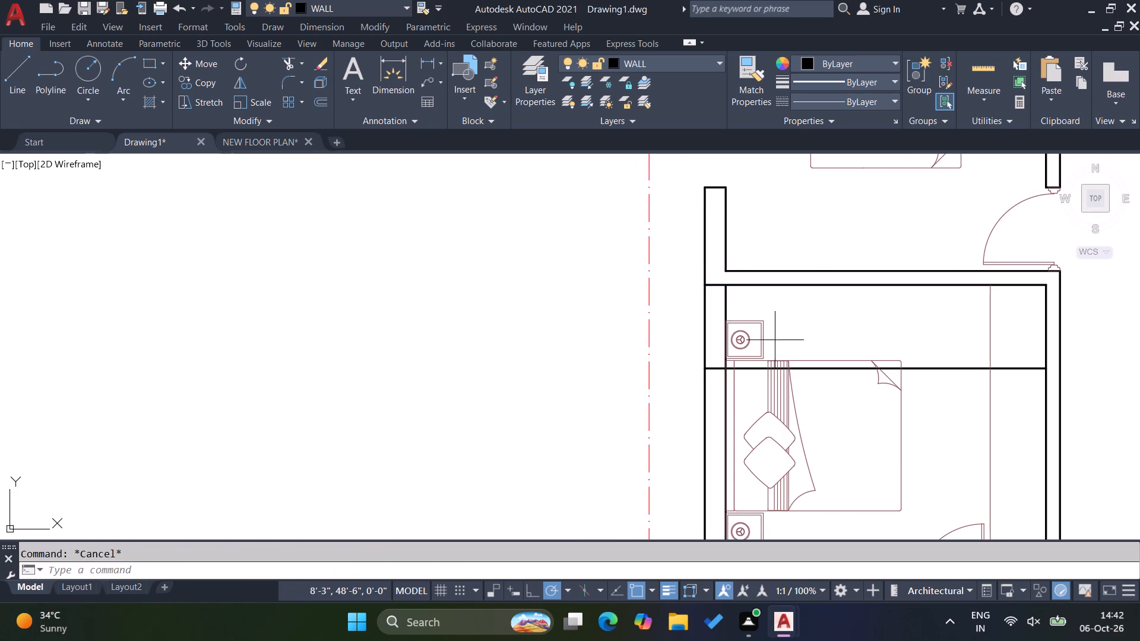
# Move the second bedroom's bed and side-table set 1" into the room, away from the outer wall.
pyautogui.click(775, 340)
pyautogui.click(754, 319)
pyautogui.press('m')
pyautogui.press('Return')
pyautogui.scroll(2, 781, 336)
pyautogui.click(767, 339)
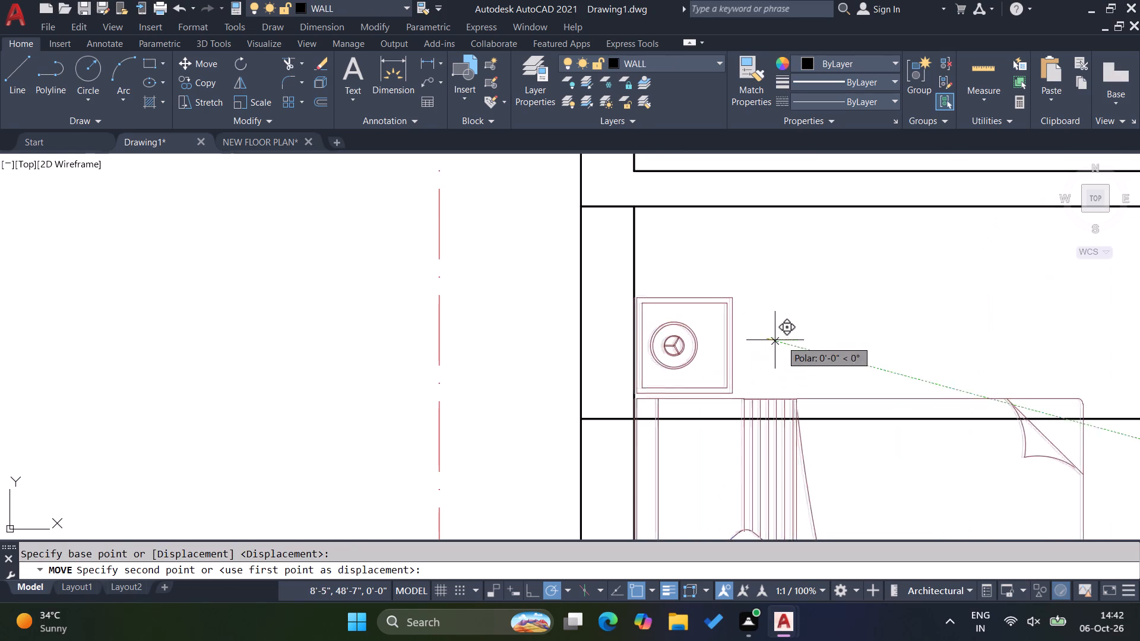
pyautogui.press('1')
pyautogui.press('Return')
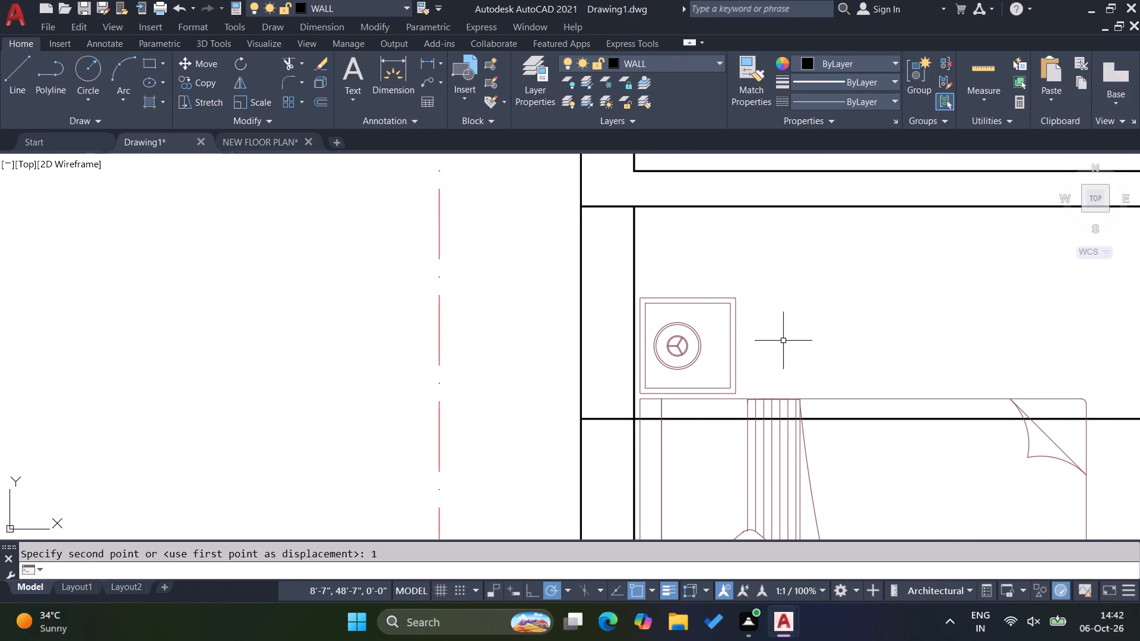
pyautogui.press('Escape')
pyautogui.press('Escape')
# Trim both outer wall faces between the second bedroom's upper wall and the offset line, and remove that line's leftover inside the room.
pyautogui.write('TR')
pyautogui.press('Return')
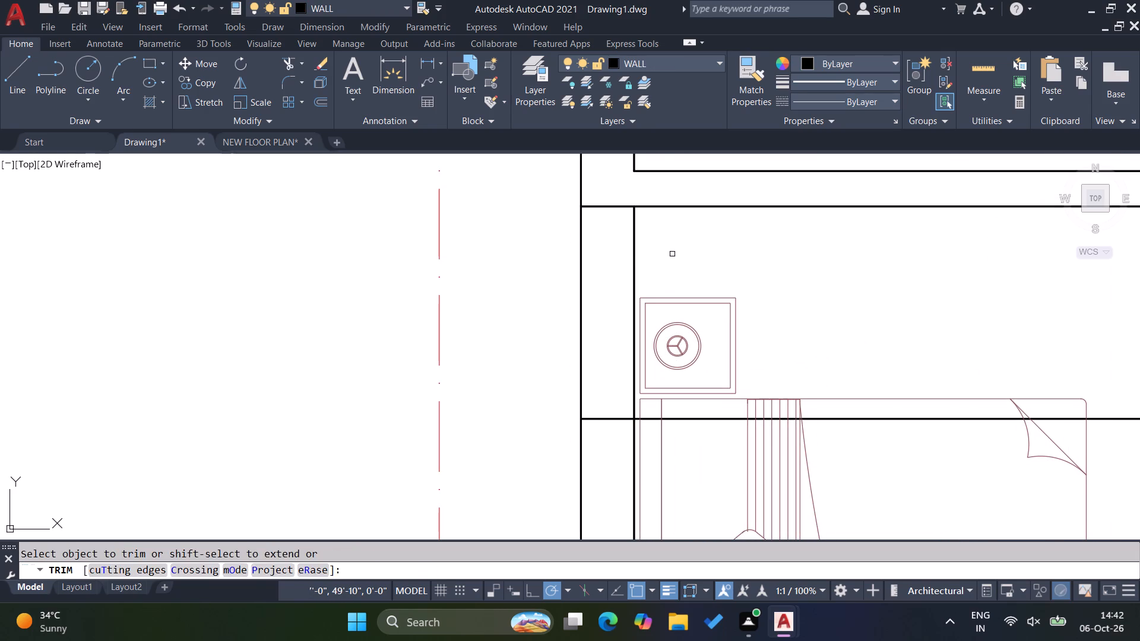
pyautogui.click(672, 254)
pyautogui.click(564, 265)
pyautogui.scroll(3, 634, 436)
pyautogui.click(634, 373)
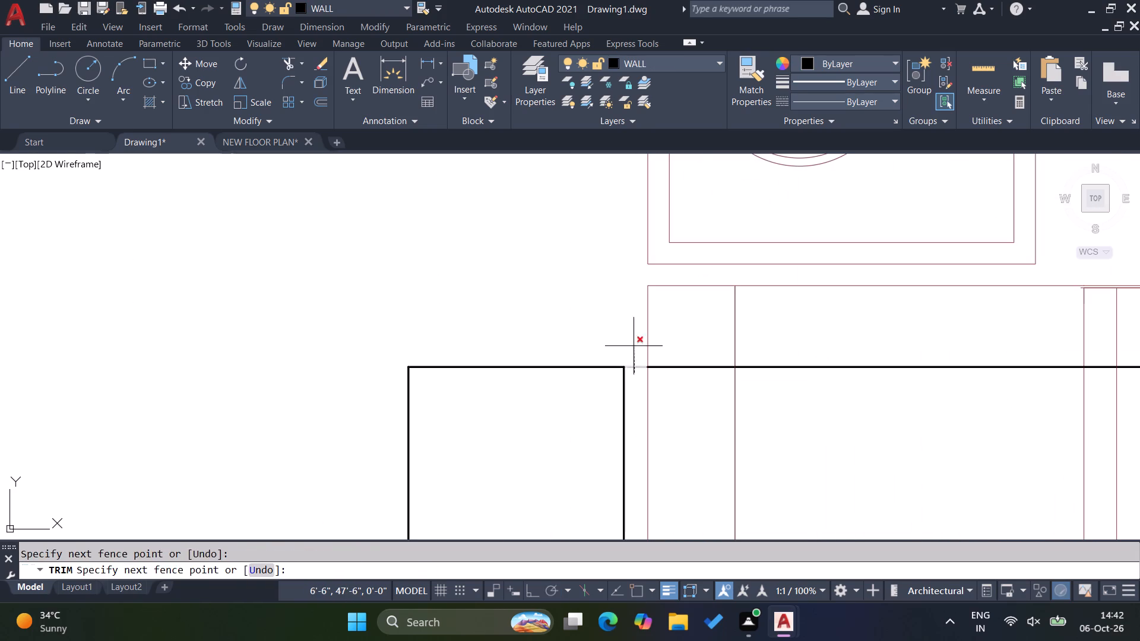
pyautogui.click(634, 346)
pyautogui.press('Escape')
pyautogui.press('Escape')
pyautogui.moveTo(794, 396); pyautogui.dragTo(790, 382)
pyautogui.click(767, 344)
pyautogui.press('Delete')
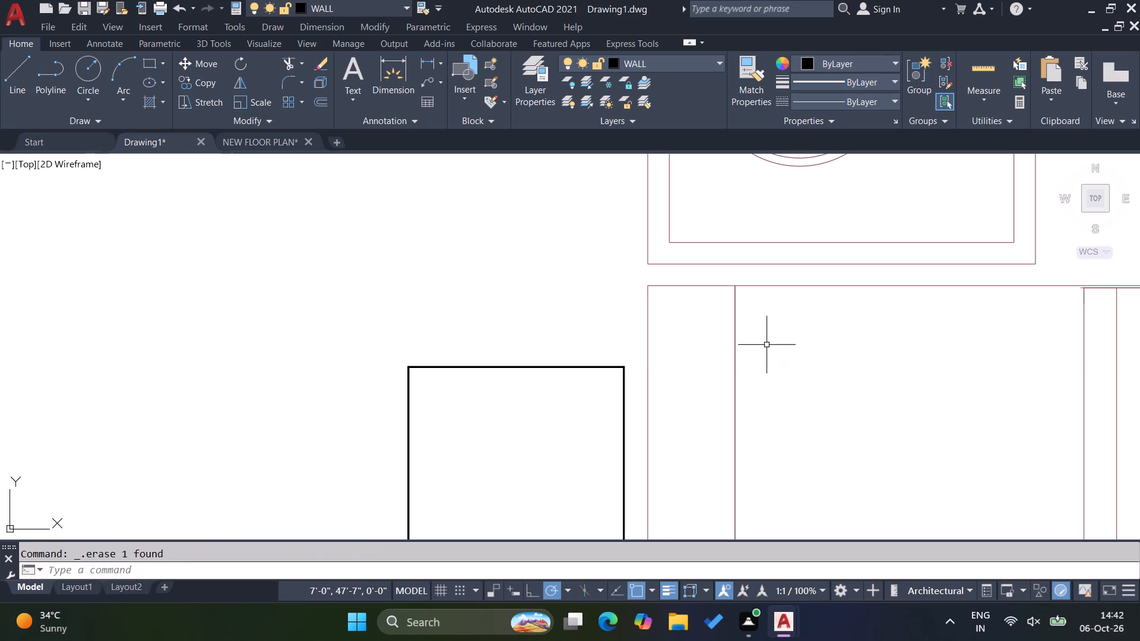
# Trim the second bedroom's lower wall line where it crosses the outer wall thickness.
pyautogui.scroll(-2, 732, 371)
pyautogui.press('Escape')
pyautogui.scroll(-3, 693, 386)
pyautogui.press('Escape')
pyautogui.press('Escape')
pyautogui.scroll(-2, 691, 363)
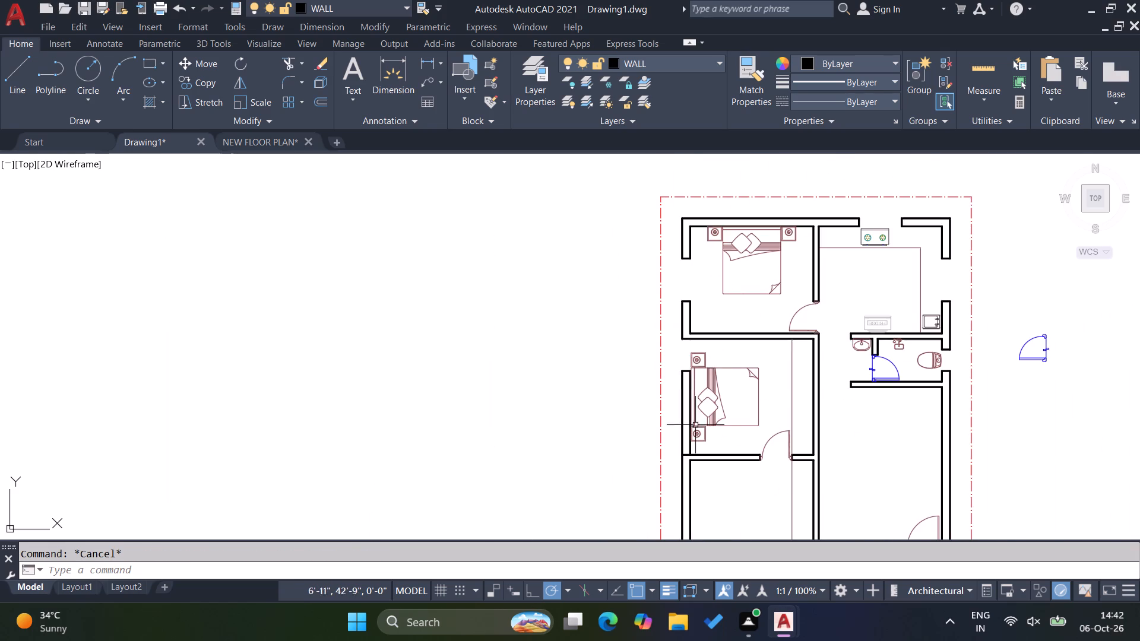
pyautogui.scroll(1, 697, 433)
pyautogui.write('TR')
pyautogui.press('Return')
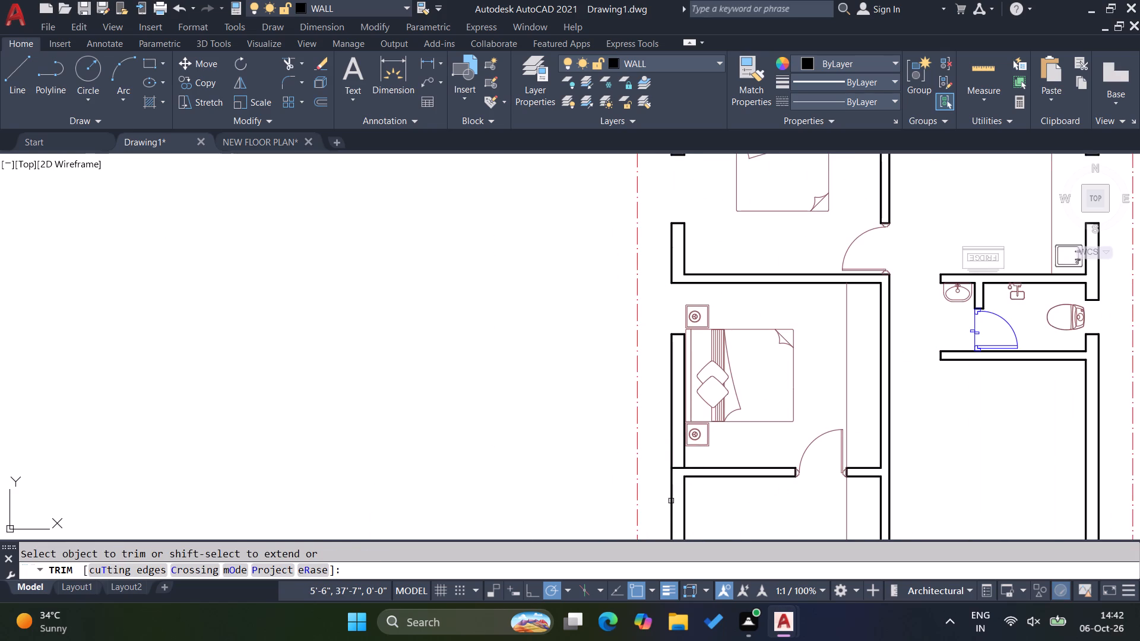
pyautogui.scroll(3, 684, 473)
pyautogui.moveTo(668, 467); pyautogui.dragTo(665, 461)
pyautogui.click(659, 441)
pyautogui.press('Escape')
pyautogui.press('Escape')
pyautogui.press('Escape')
pyautogui.press('Escape')
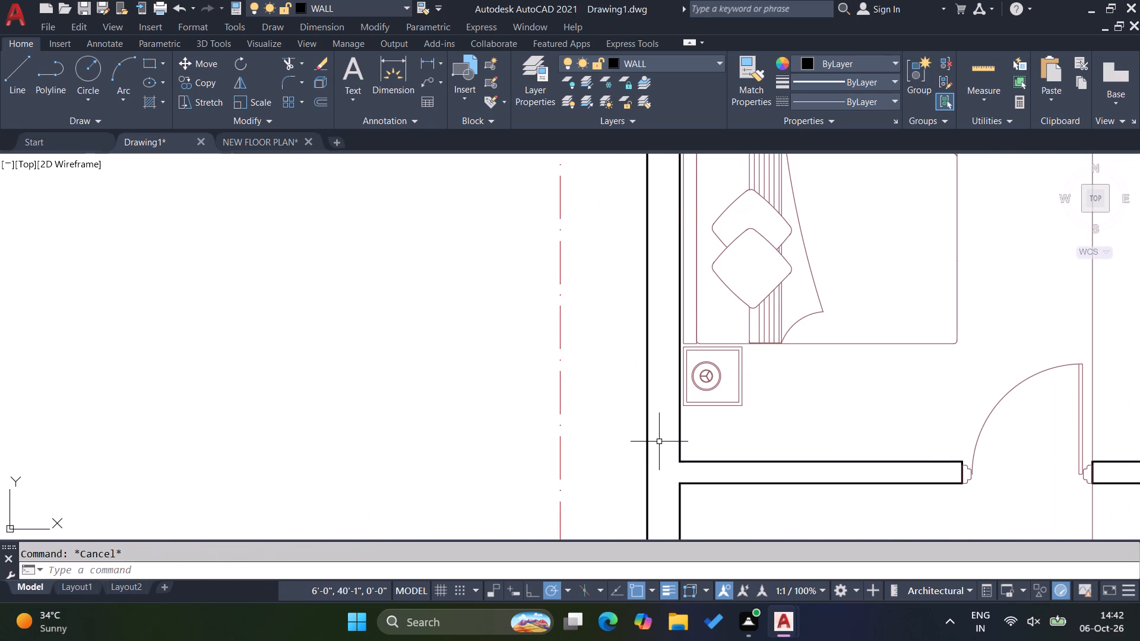
# Move the WC in the lower toilet 1" into the room, away from the outer side wall.
pyautogui.scroll(-4, 659, 443)
pyautogui.press('Escape')
pyautogui.press('Escape')
pyautogui.scroll(2, 795, 440)
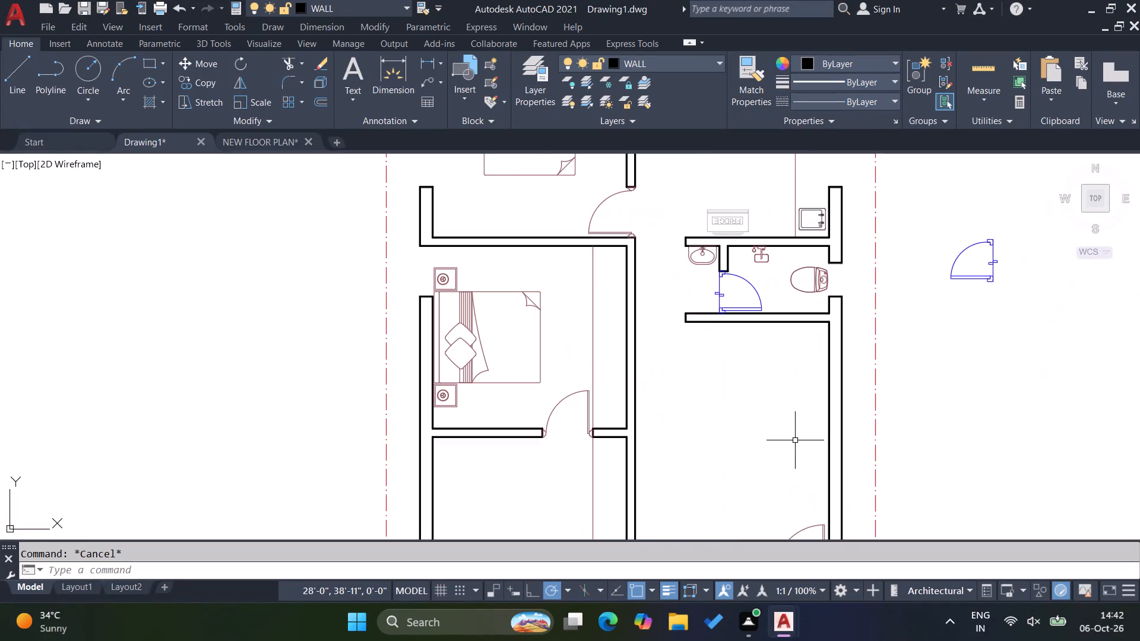
pyautogui.scroll(-2, 766, 323)
pyautogui.scroll(2, 681, 415)
pyautogui.scroll(-2, 682, 415)
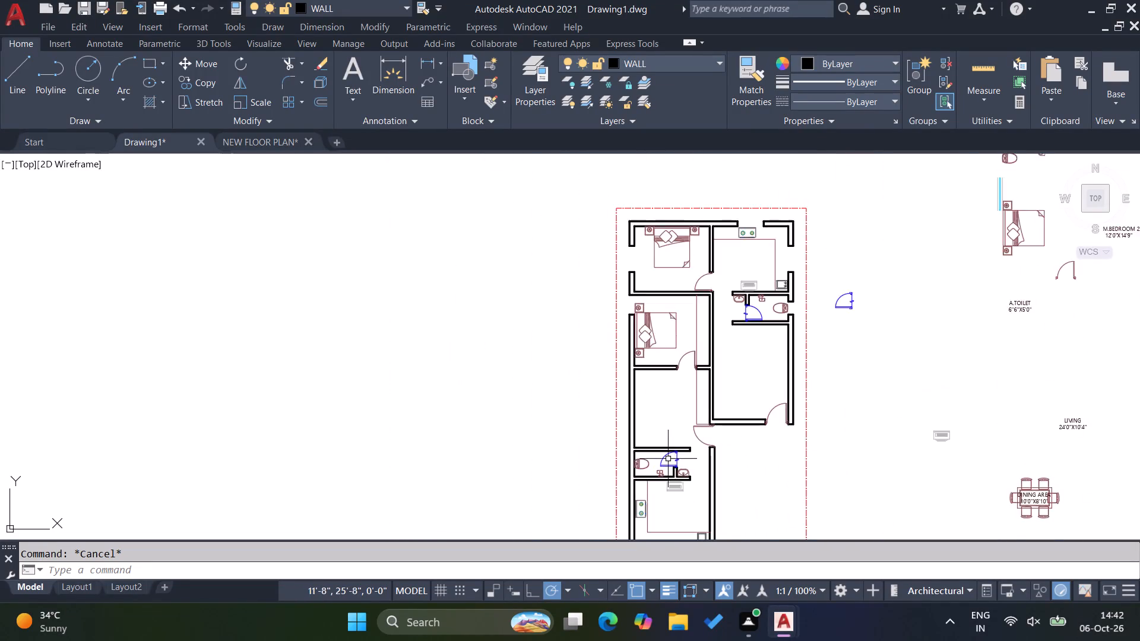
pyautogui.scroll(2, 668, 459)
pyautogui.scroll(-2, 682, 410)
pyautogui.scroll(5, 639, 450)
pyautogui.scroll(2, 645, 380)
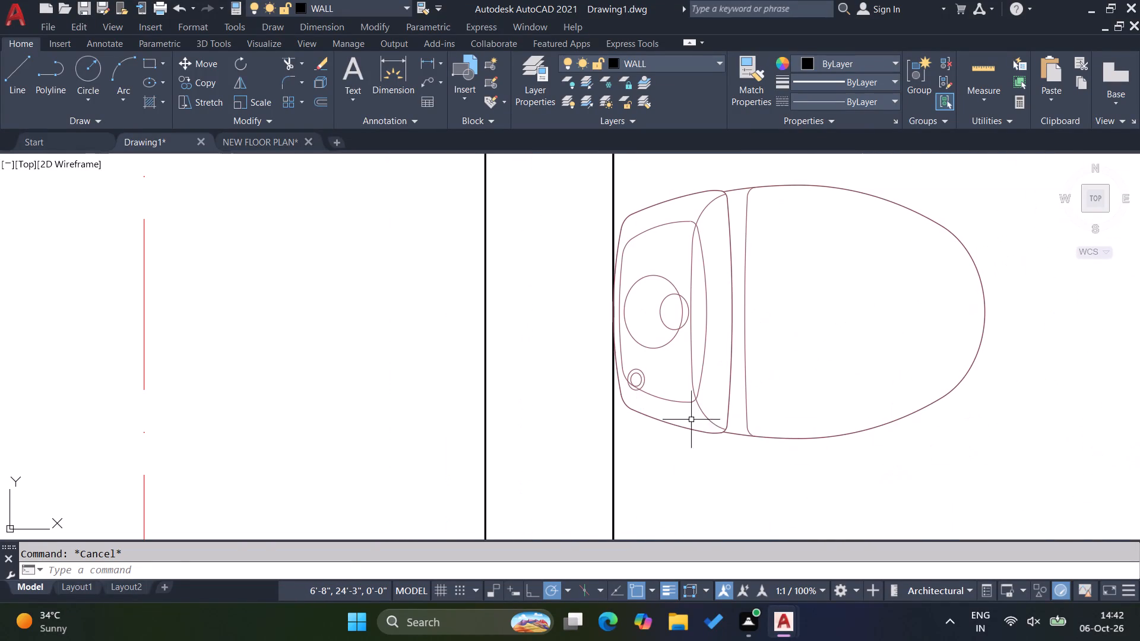
pyautogui.click(787, 453)
pyautogui.click(737, 399)
pyautogui.press('m')
pyautogui.press('Return')
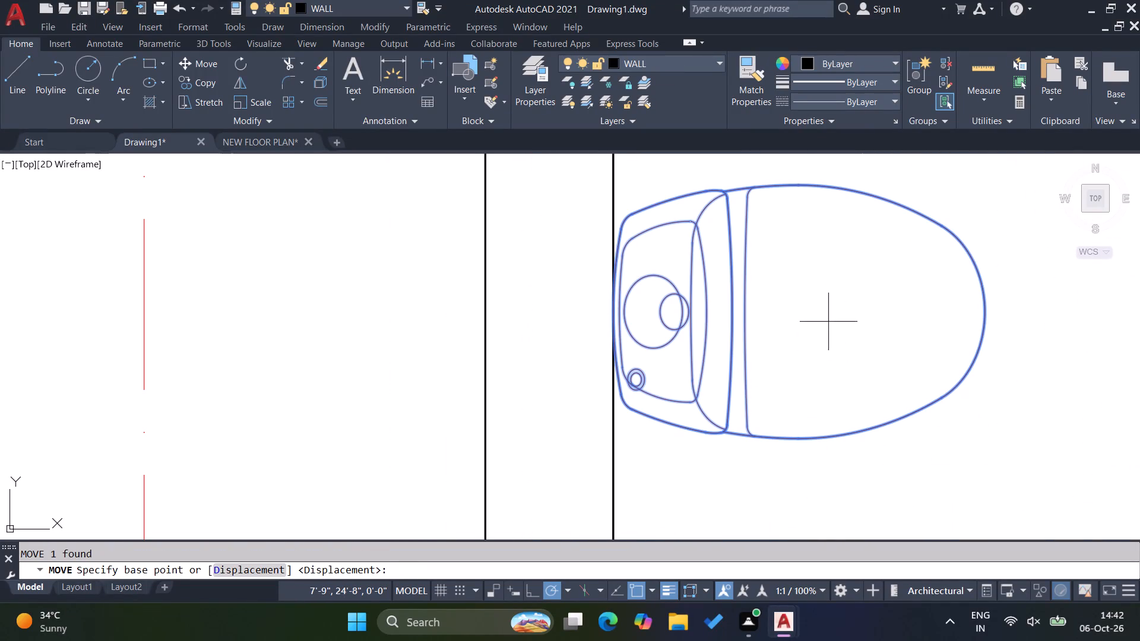
pyautogui.click(820, 309)
pyautogui.press('1')
pyautogui.press('Return')
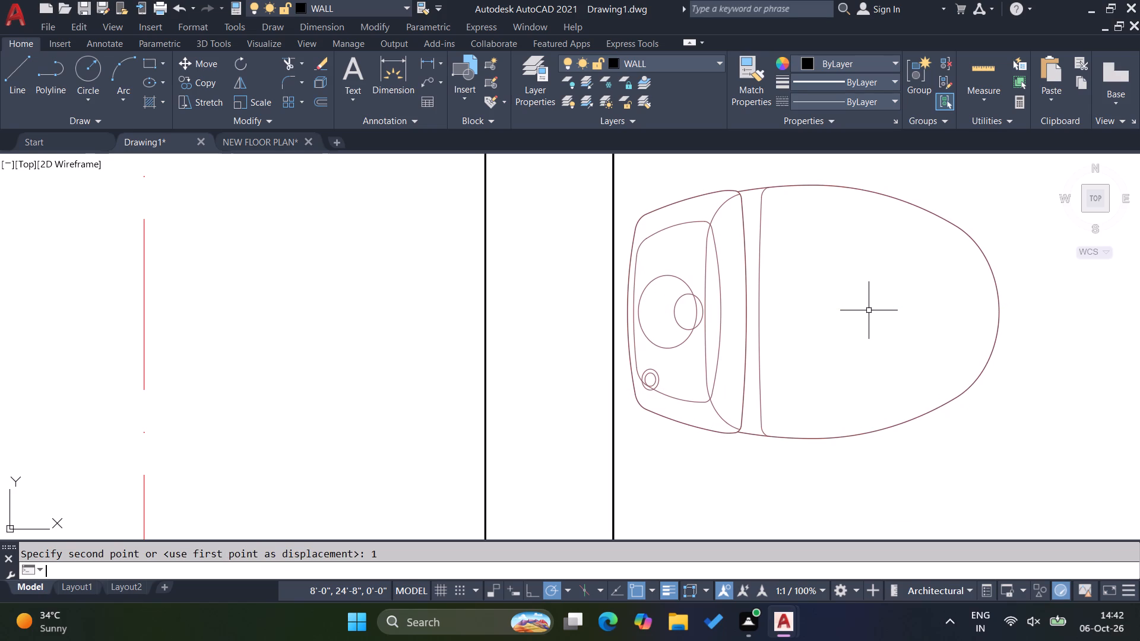
pyautogui.press('Escape')
pyautogui.press('Escape')
pyautogui.press('Escape')
# Begin a guide line at the outer side wall beside the lower toilet's WC.
pyautogui.press('l')
pyautogui.press('Return')
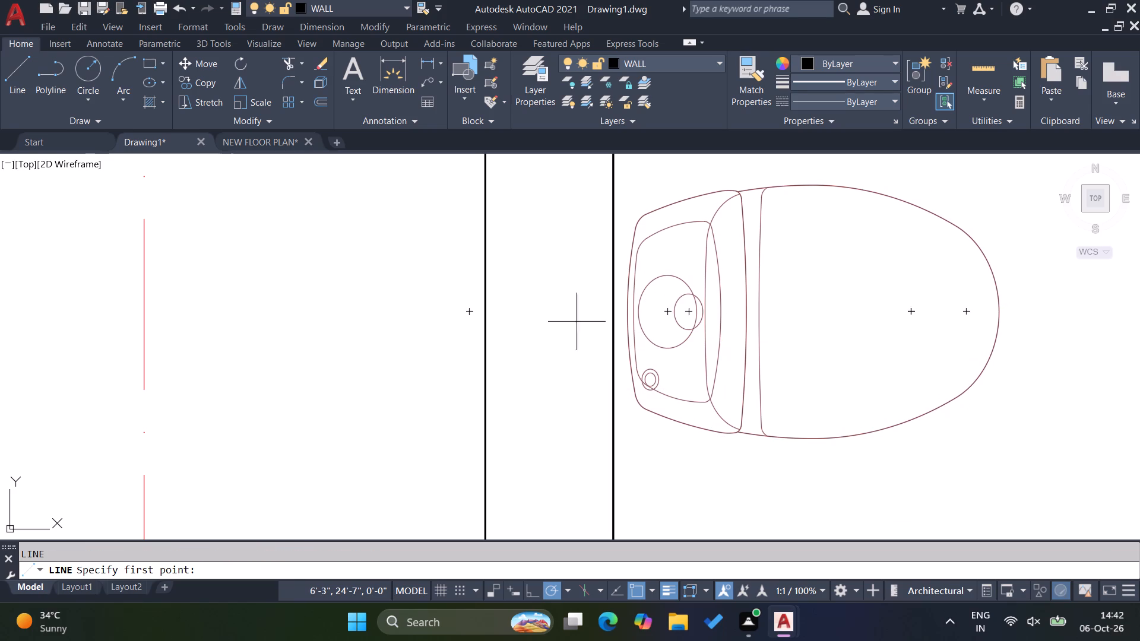
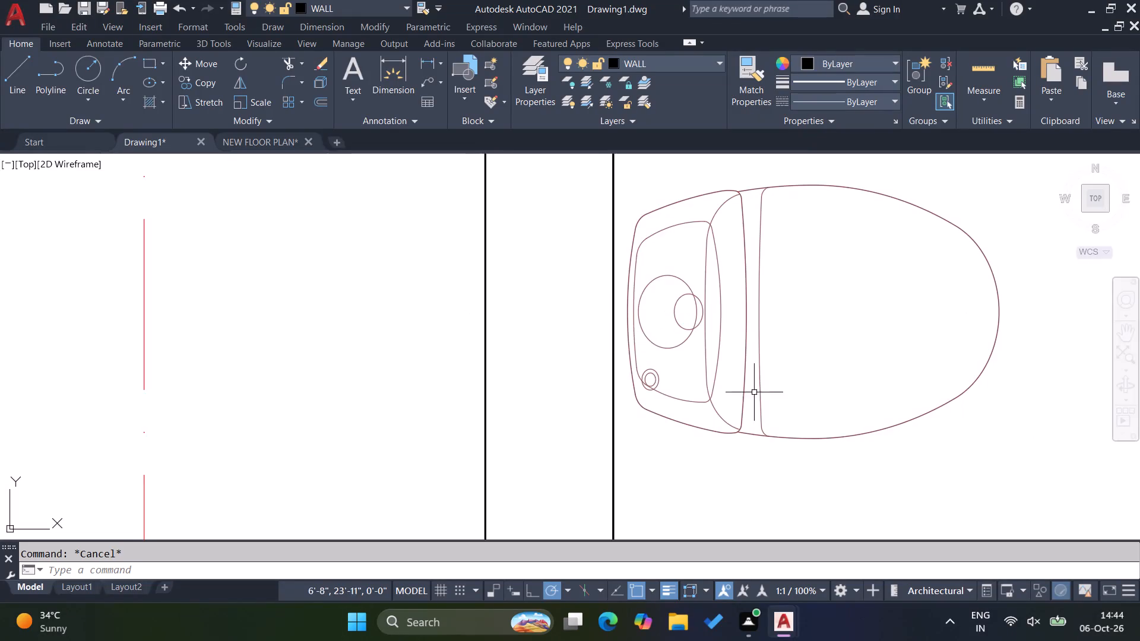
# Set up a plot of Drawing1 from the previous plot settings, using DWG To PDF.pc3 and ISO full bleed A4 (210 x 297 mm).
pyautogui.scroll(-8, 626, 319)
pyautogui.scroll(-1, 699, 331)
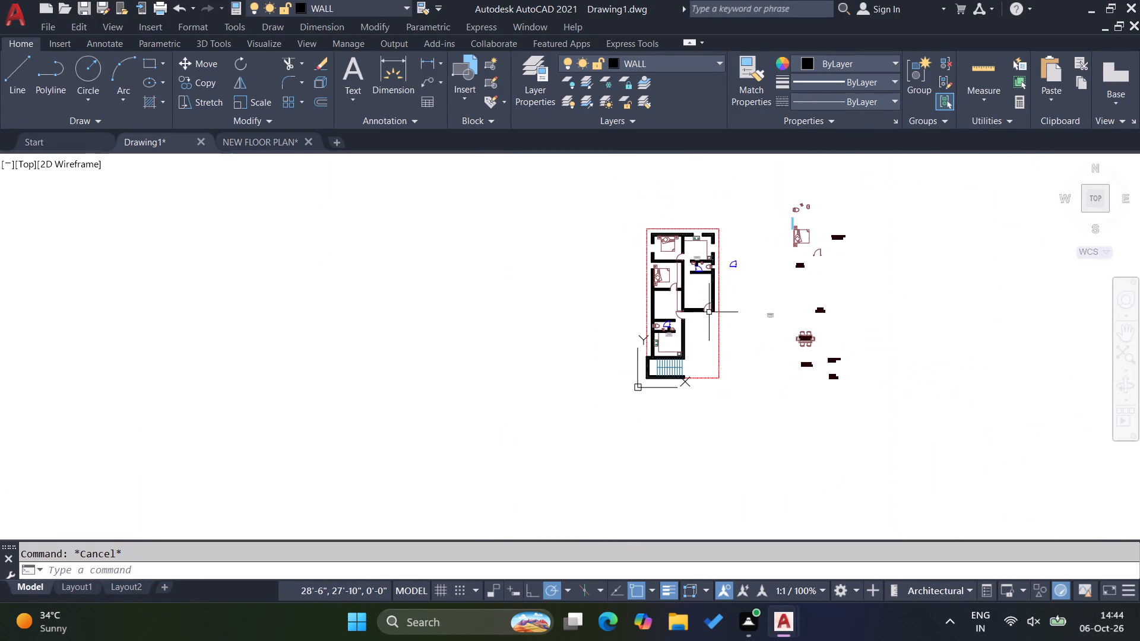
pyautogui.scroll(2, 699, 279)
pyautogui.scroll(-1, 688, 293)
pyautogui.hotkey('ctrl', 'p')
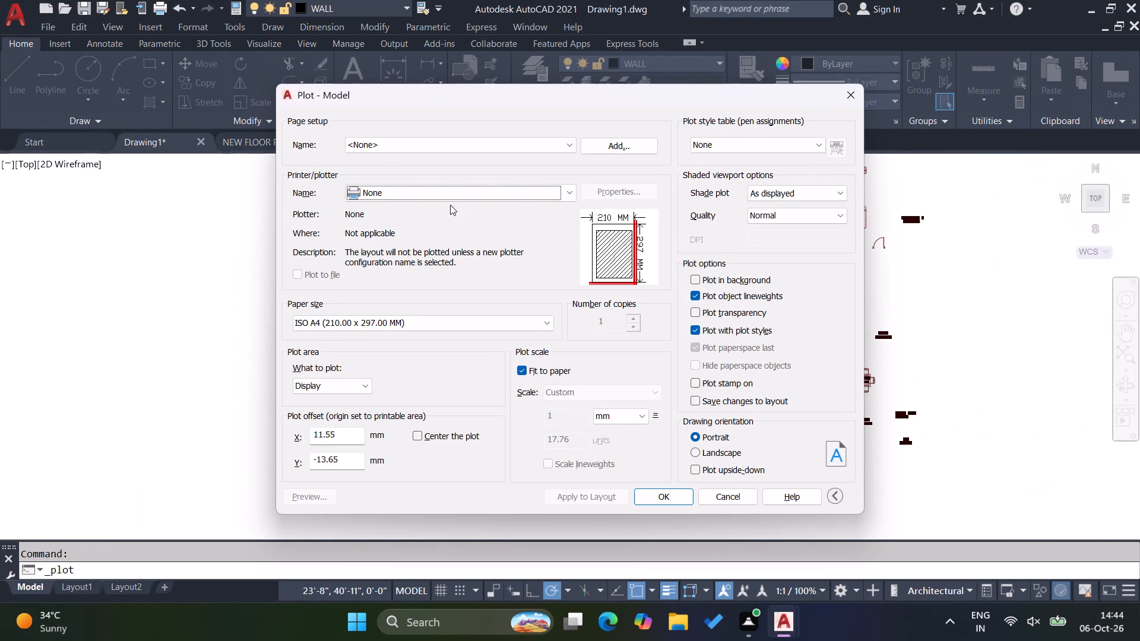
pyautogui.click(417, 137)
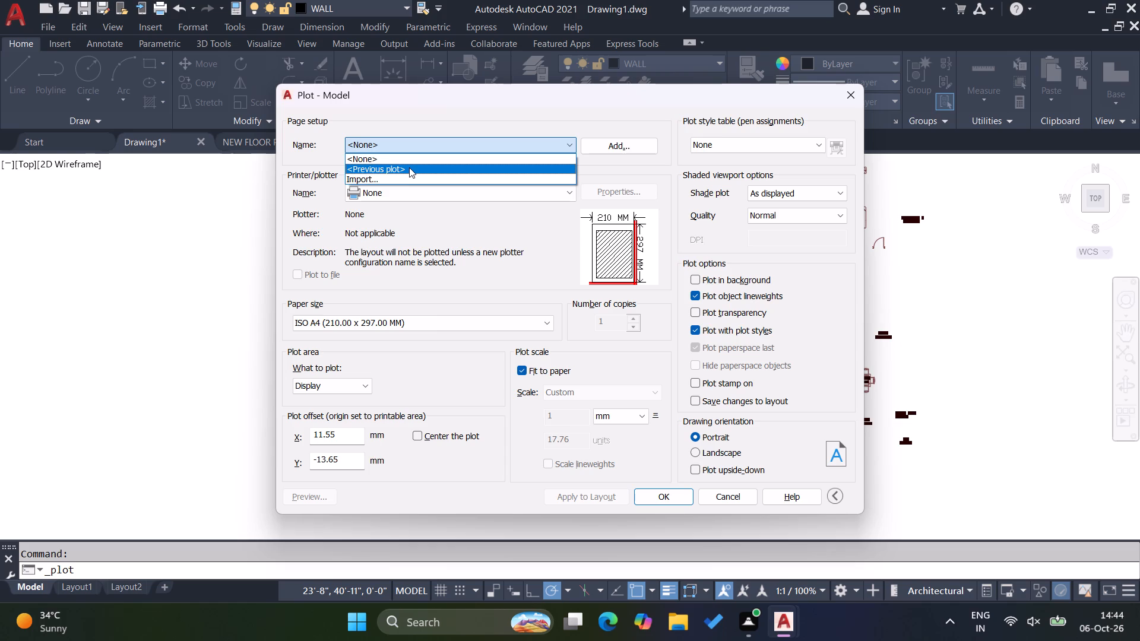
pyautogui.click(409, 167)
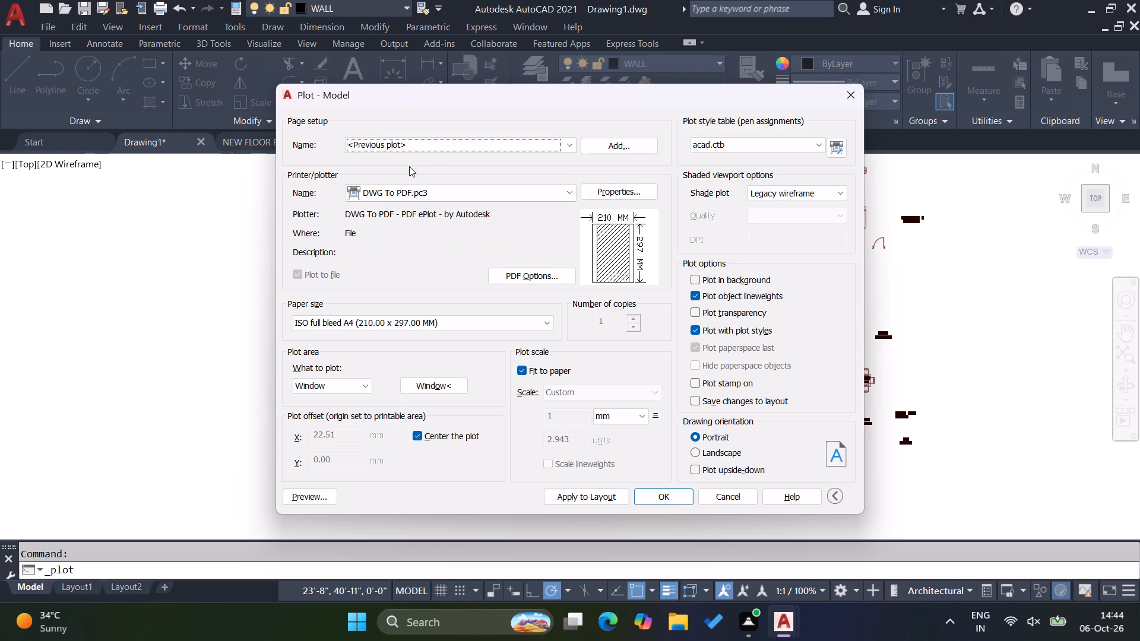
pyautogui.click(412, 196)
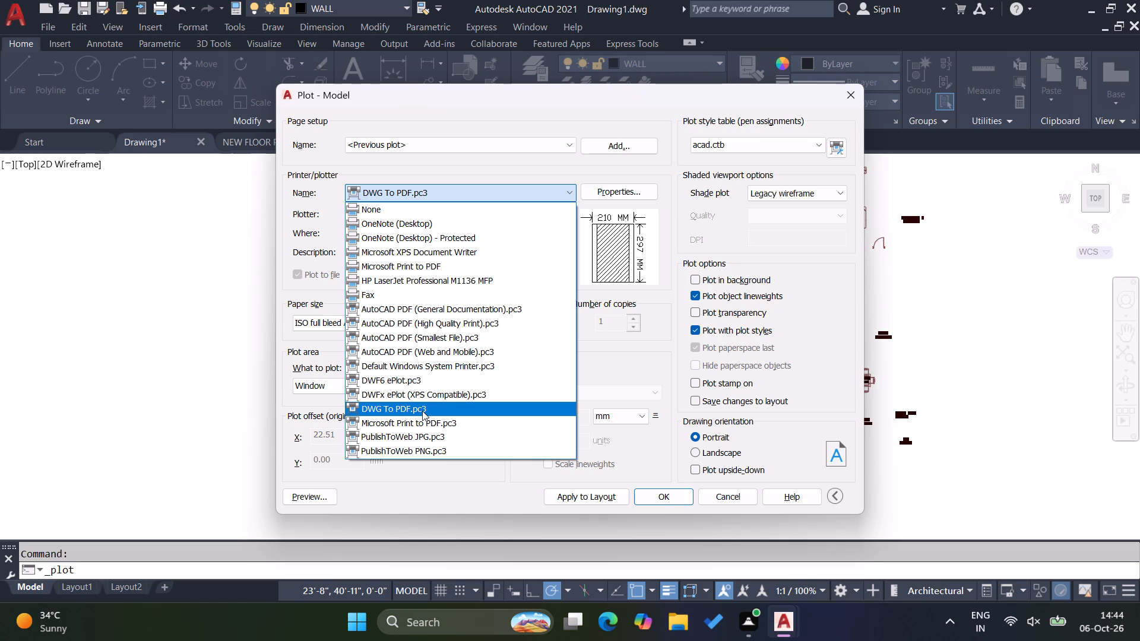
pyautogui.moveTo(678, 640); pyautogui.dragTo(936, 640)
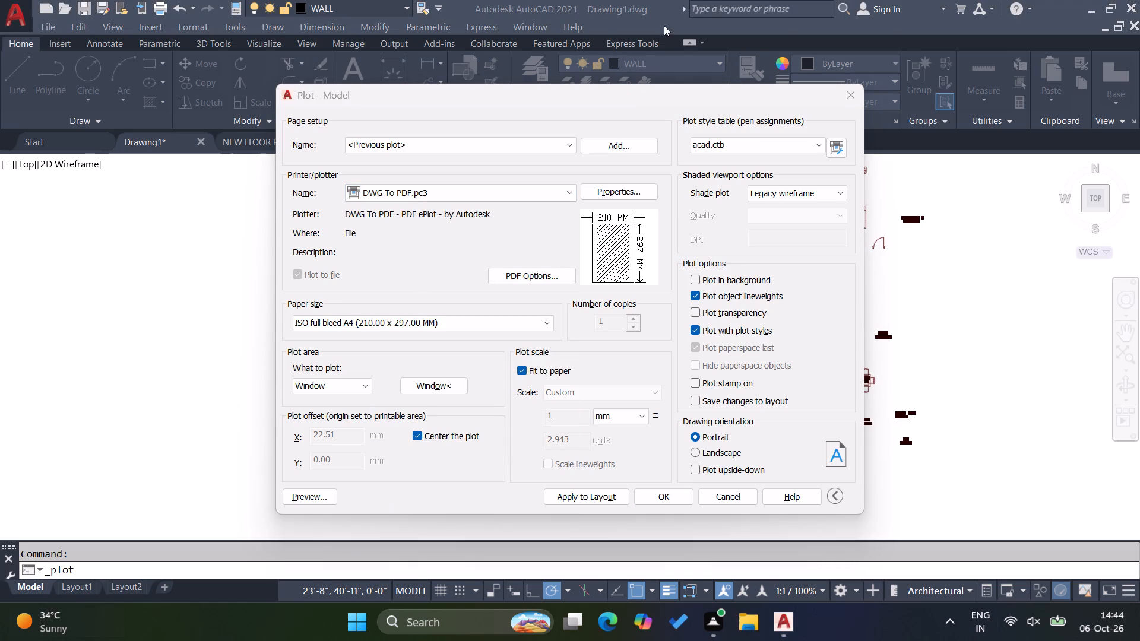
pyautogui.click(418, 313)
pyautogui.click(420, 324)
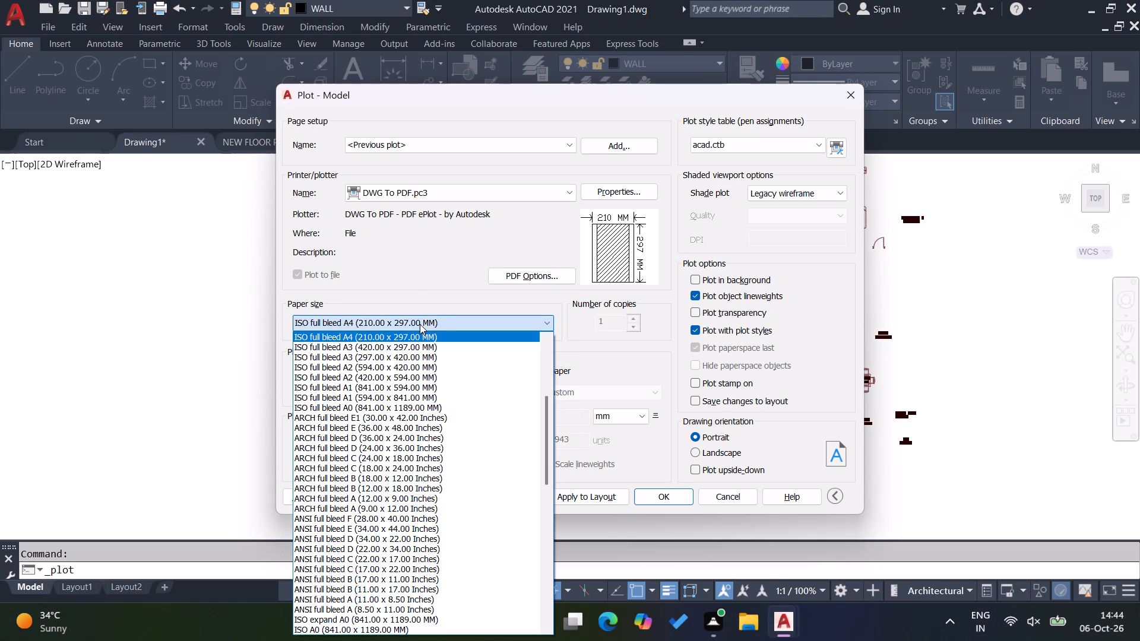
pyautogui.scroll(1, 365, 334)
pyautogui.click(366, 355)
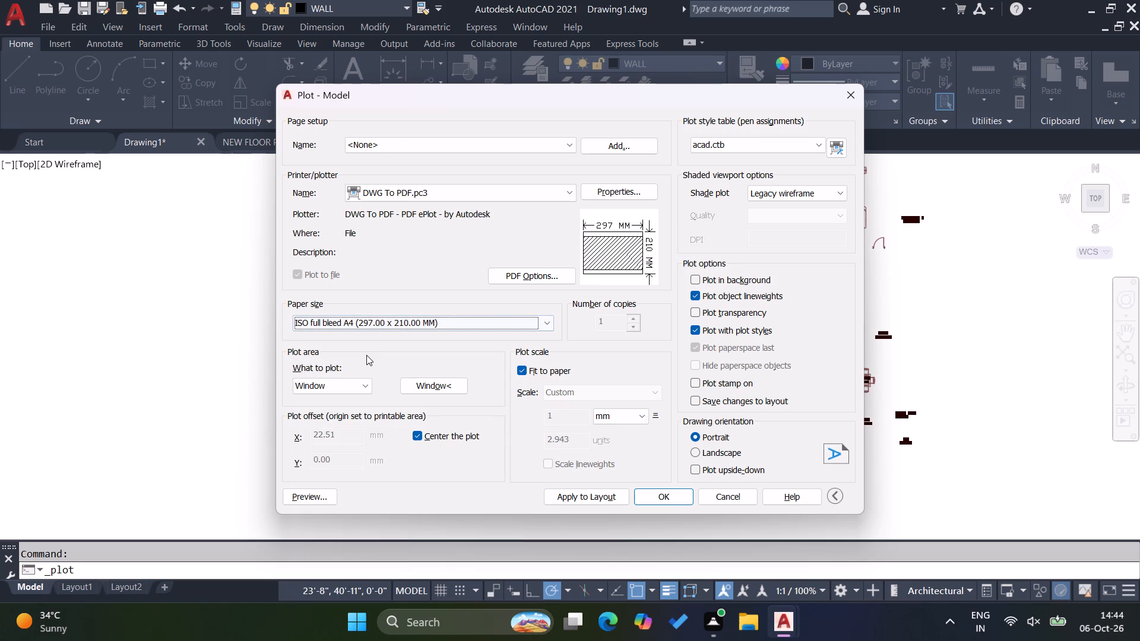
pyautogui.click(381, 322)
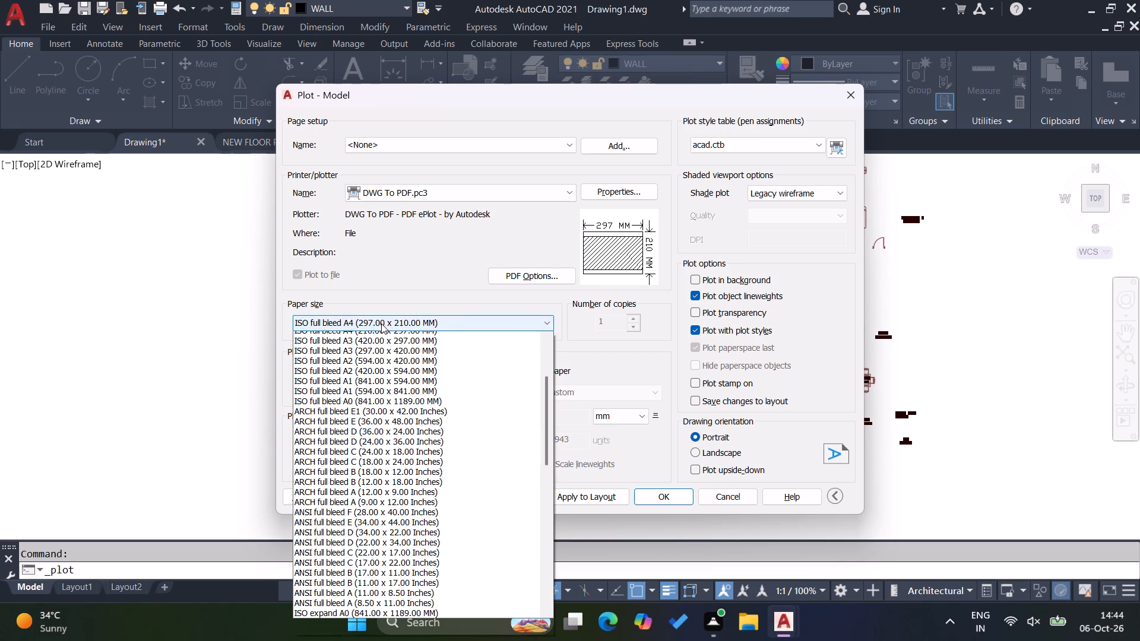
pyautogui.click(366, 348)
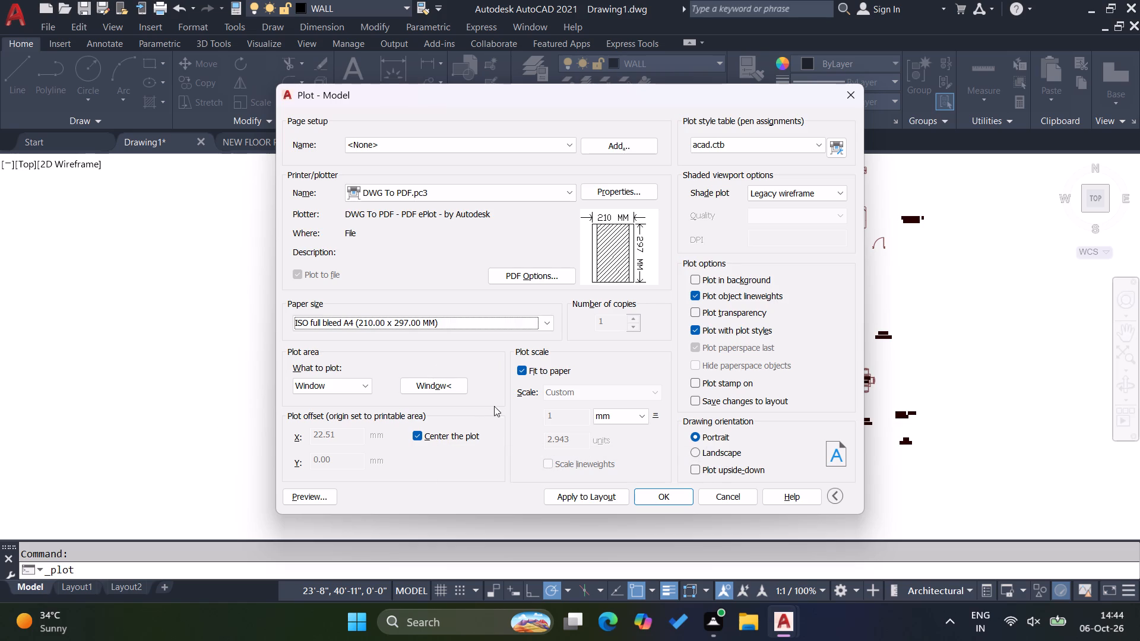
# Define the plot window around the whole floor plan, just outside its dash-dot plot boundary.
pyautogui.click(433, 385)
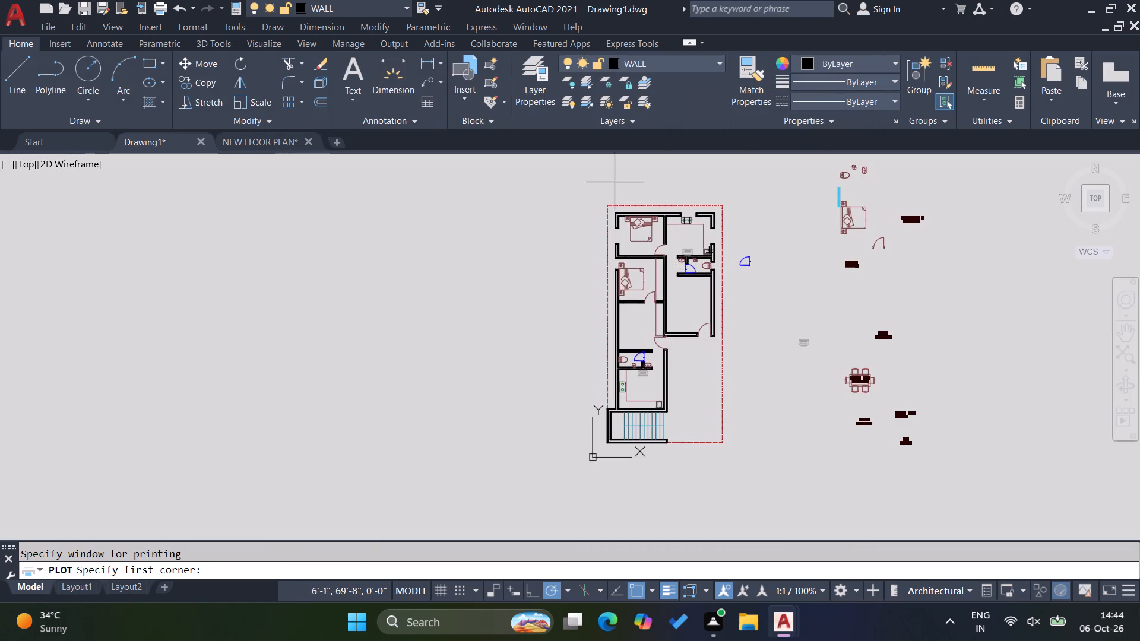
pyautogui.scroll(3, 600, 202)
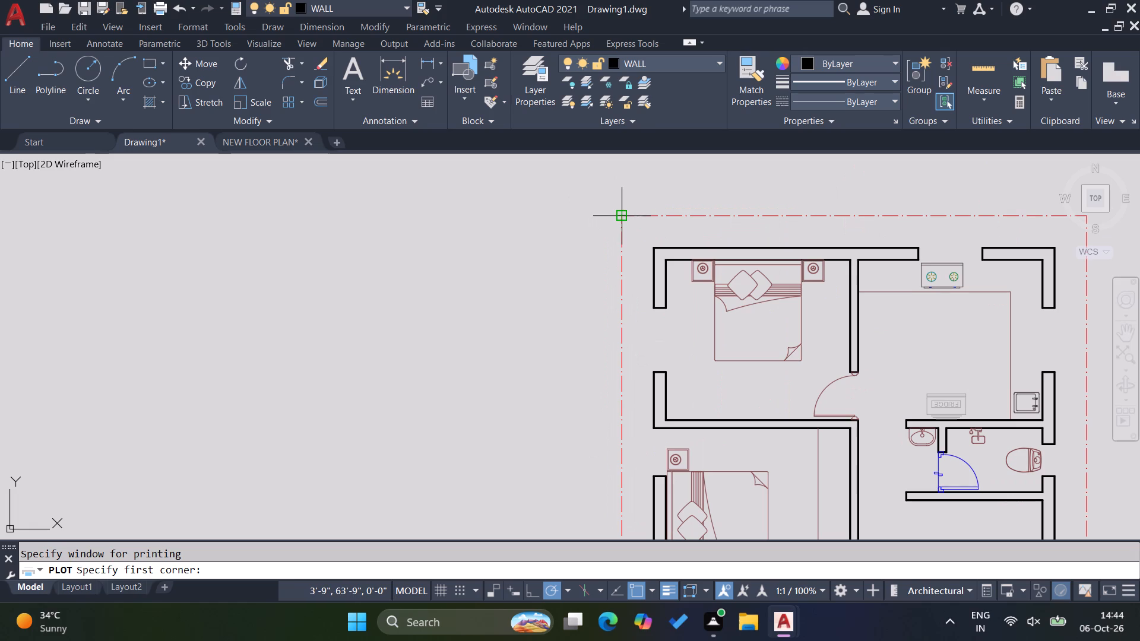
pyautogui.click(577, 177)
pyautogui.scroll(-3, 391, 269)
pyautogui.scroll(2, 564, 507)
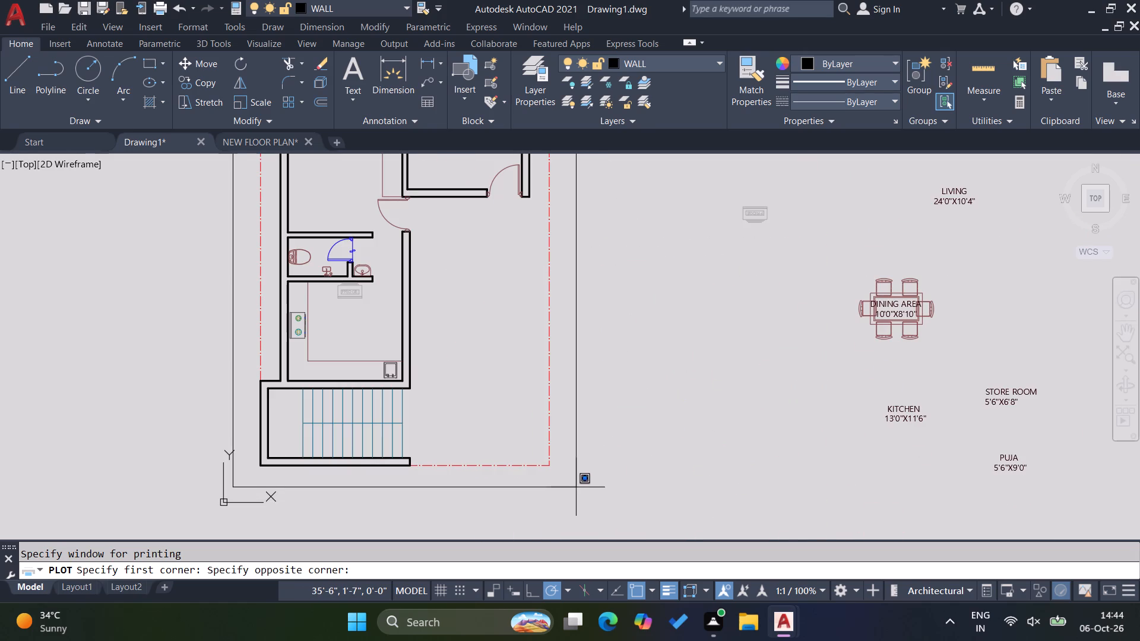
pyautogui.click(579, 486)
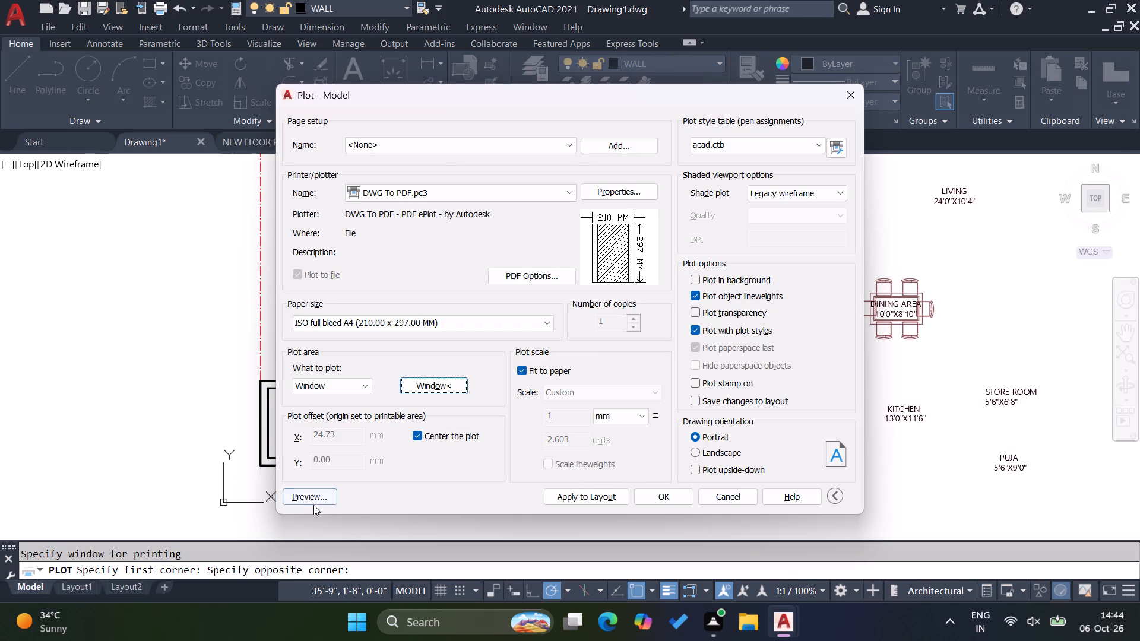
# Preview the plotted sheet and examine how the floor plan sits on the page.
pyautogui.click(314, 499)
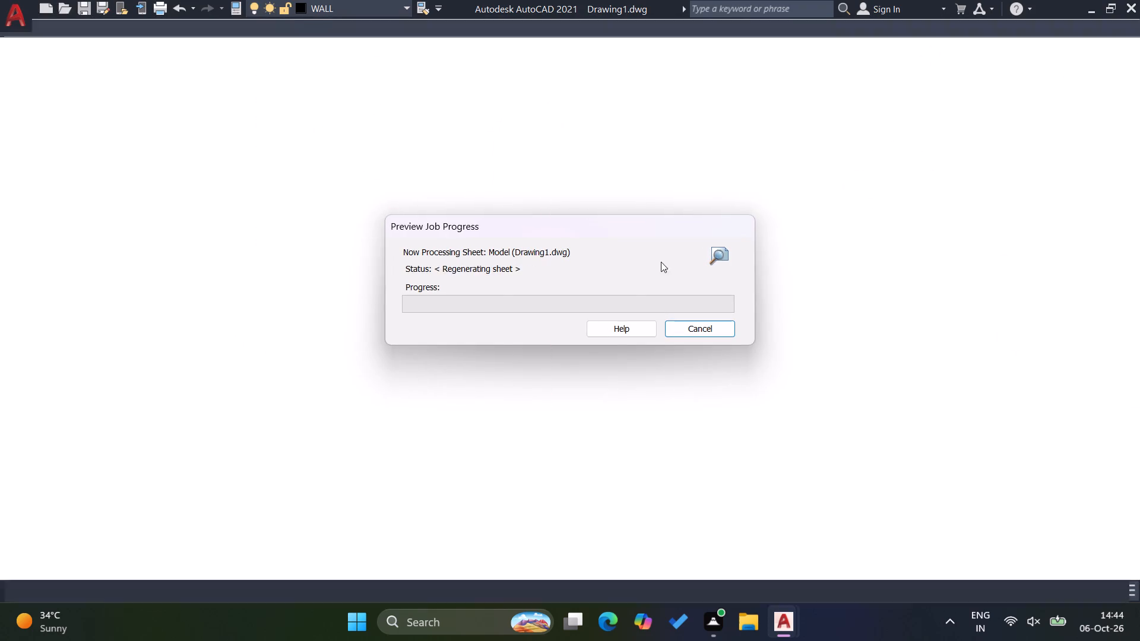
pyautogui.scroll(2, 579, 245)
pyautogui.scroll(-1, 604, 298)
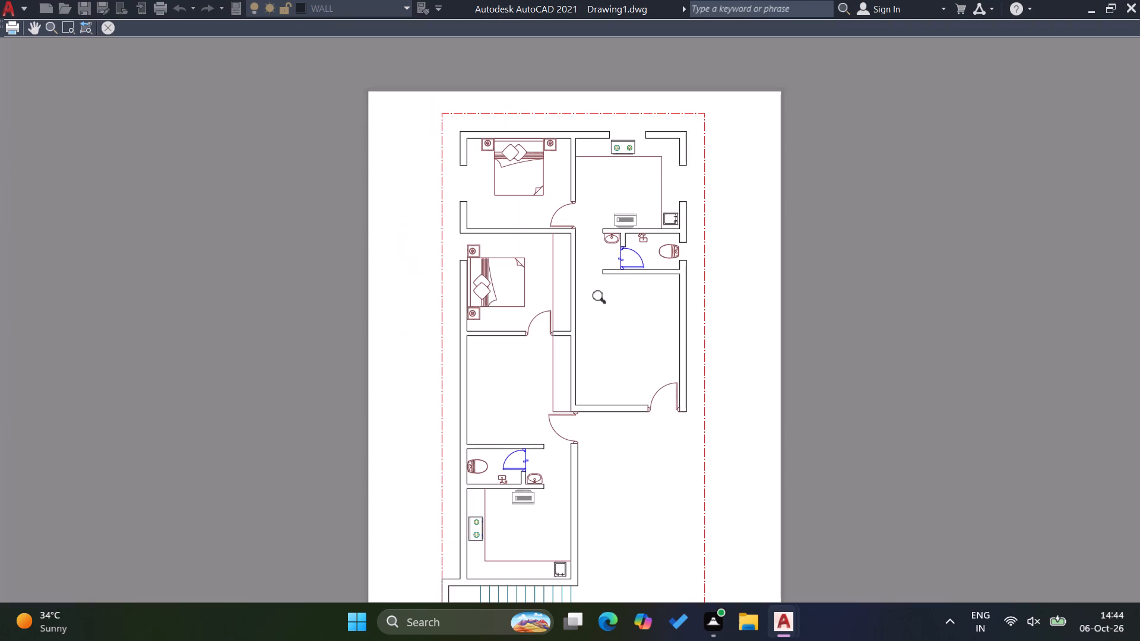
pyautogui.scroll(-1, 602, 300)
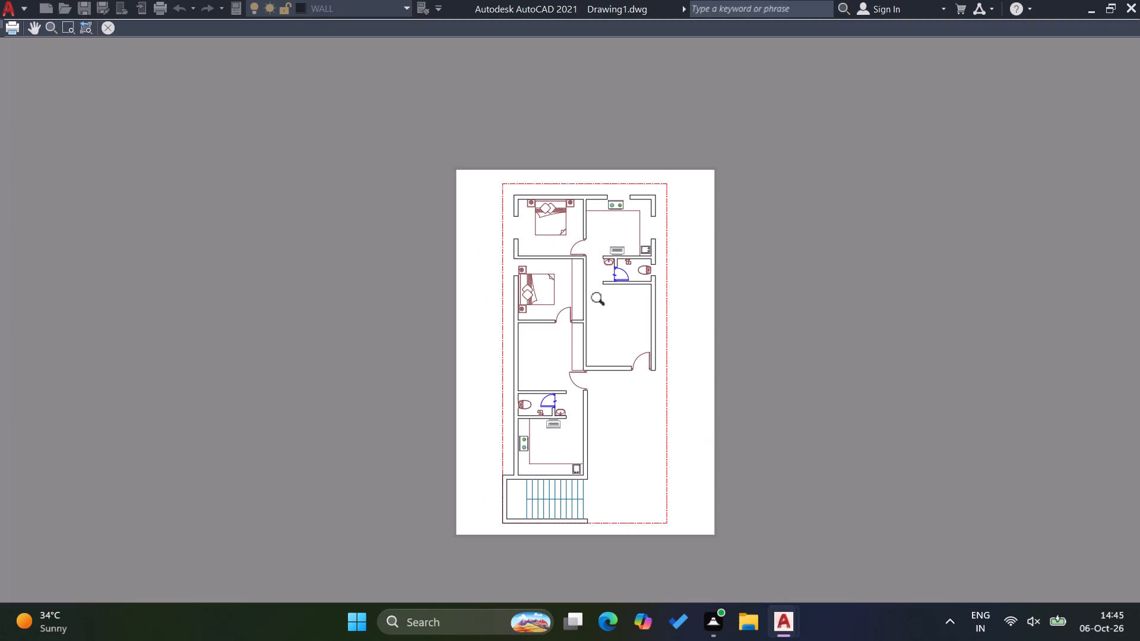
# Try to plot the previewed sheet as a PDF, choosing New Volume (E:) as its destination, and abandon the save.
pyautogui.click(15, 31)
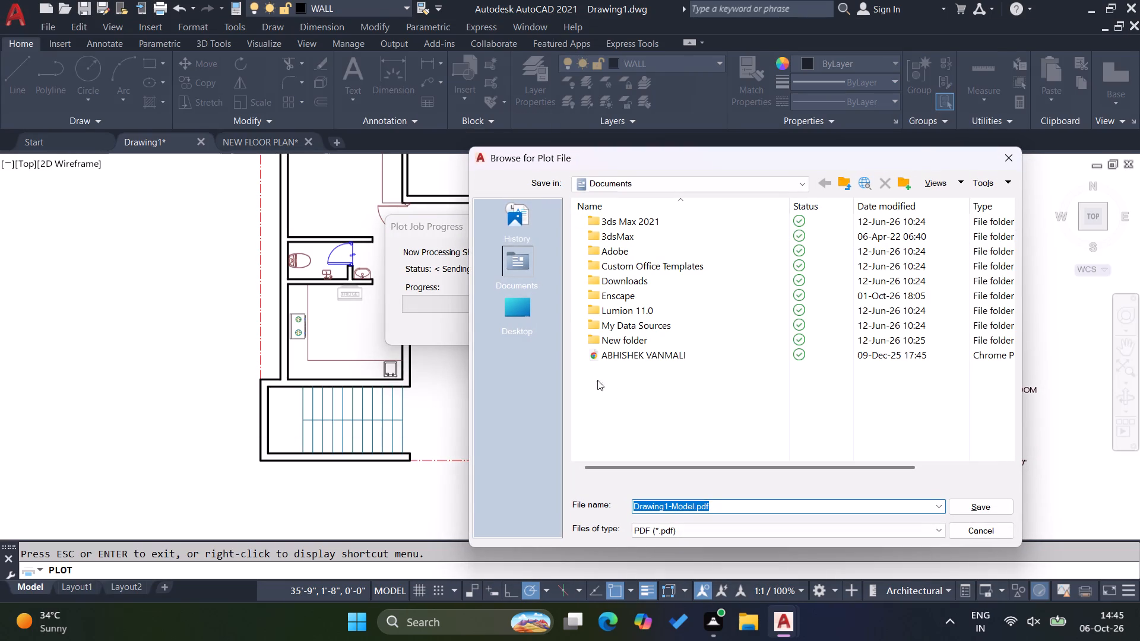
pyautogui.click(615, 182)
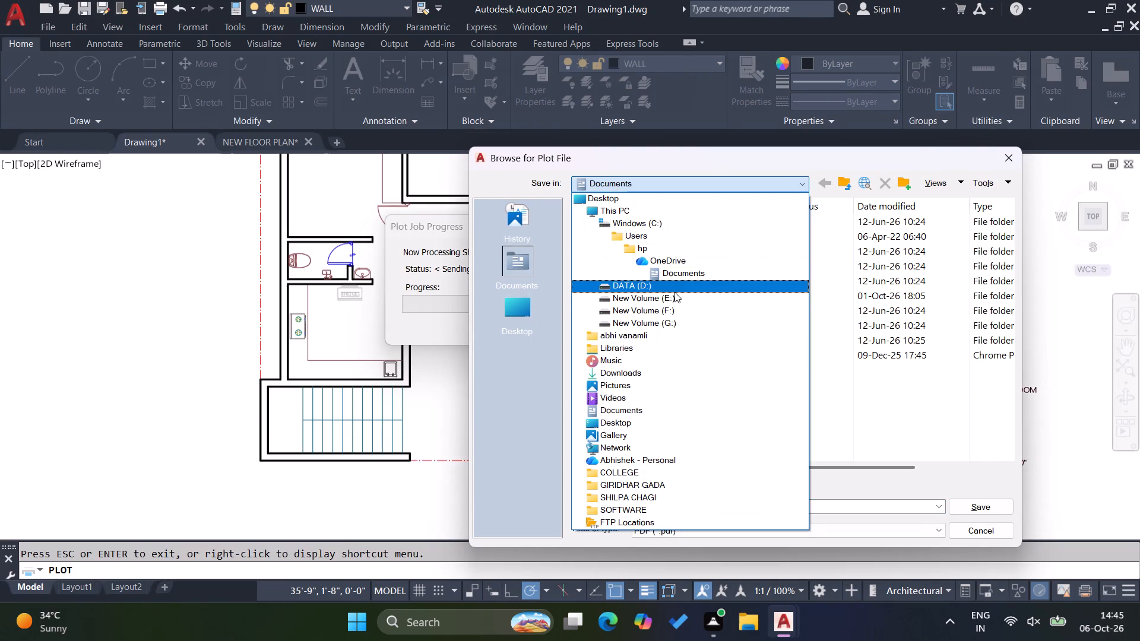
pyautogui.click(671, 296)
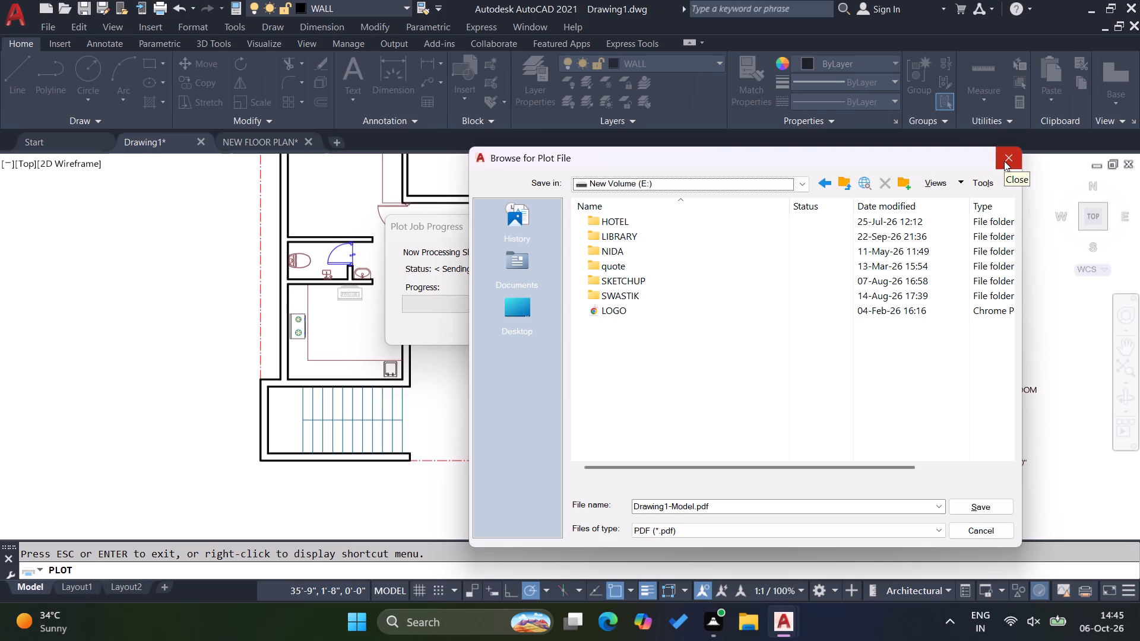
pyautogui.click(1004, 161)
# Look over NEW FLOOR PLAN.dwg and open FLOOR PLAN.dwg from the recent documents.
pyautogui.scroll(-2, 663, 346)
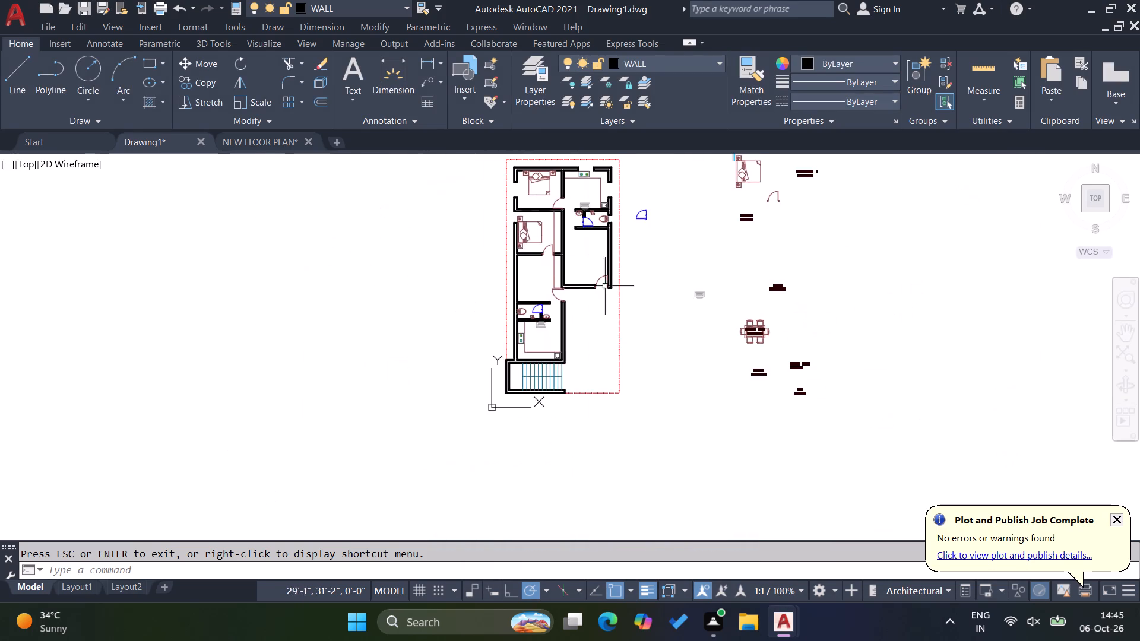
pyautogui.scroll(1, 607, 286)
pyautogui.click(252, 139)
pyautogui.scroll(-2, 661, 319)
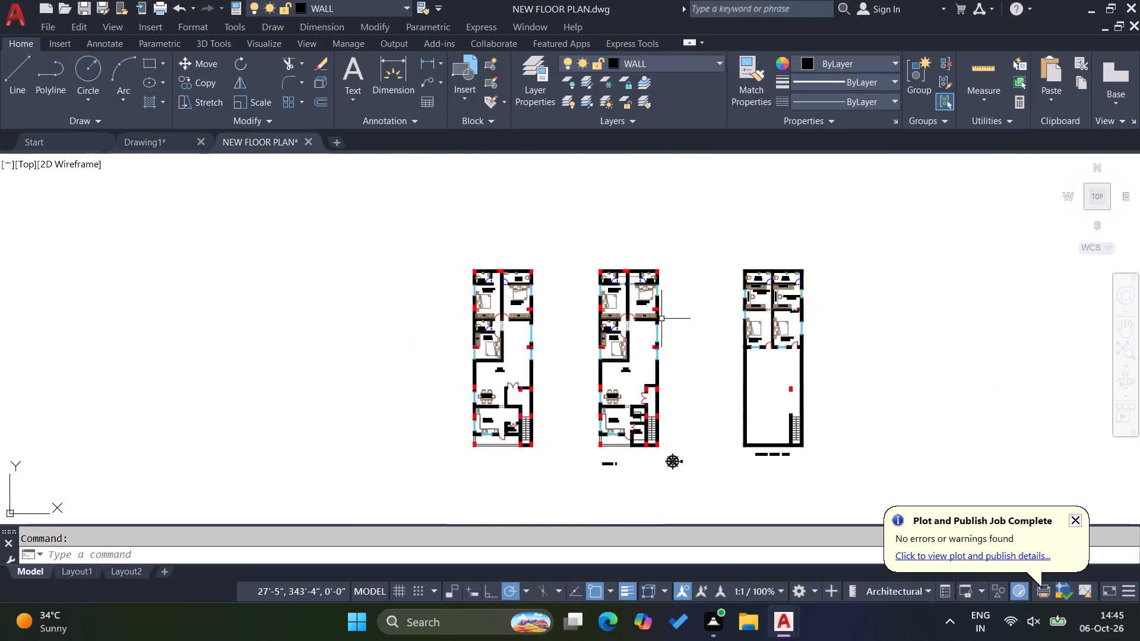
pyautogui.scroll(2, 566, 325)
pyautogui.click(14, 4)
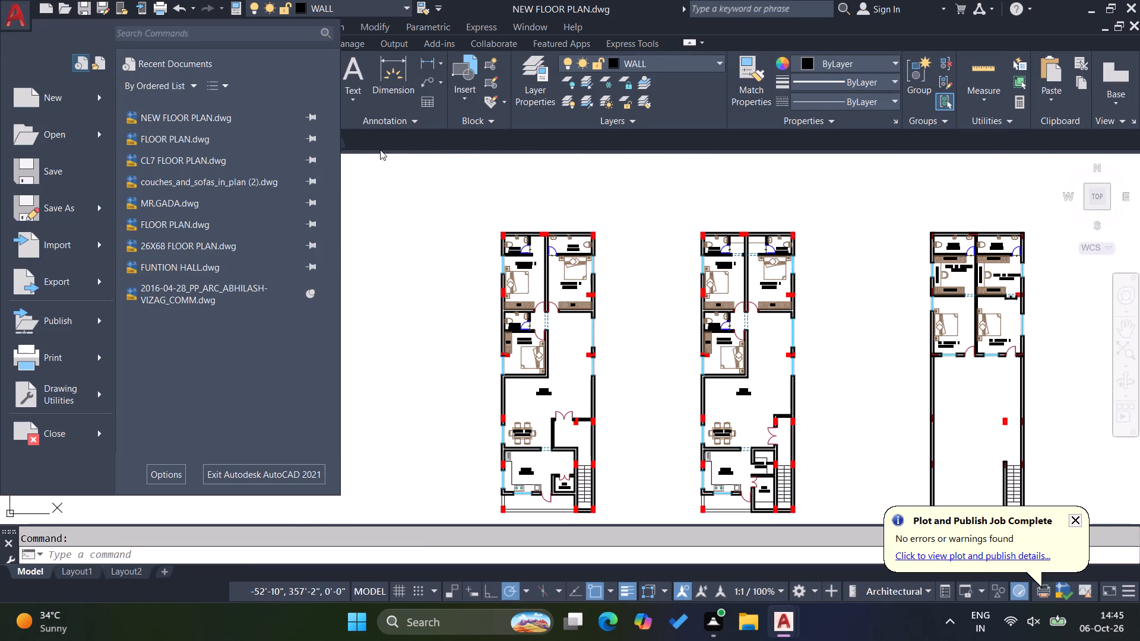
pyautogui.click(204, 137)
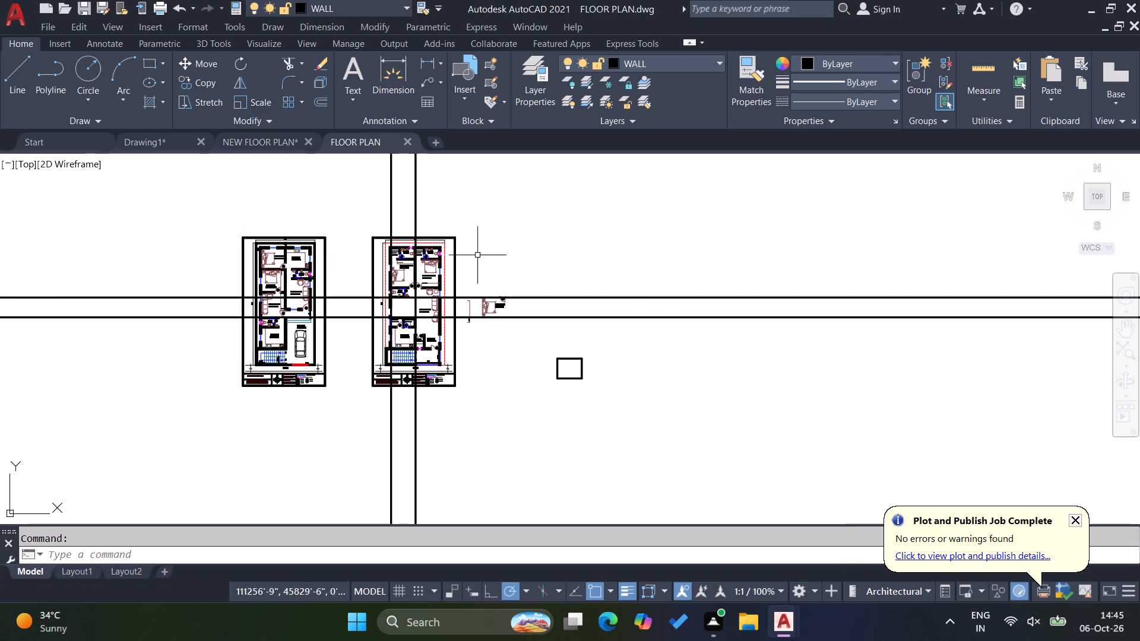
# Delete the two horizontal and two vertical long construction lines crossing the framed floor plans in FLOOR PLAN.dwg.
pyautogui.moveTo(736, 361); pyautogui.dragTo(731, 355)
pyautogui.click(707, 287)
pyautogui.press('Delete')
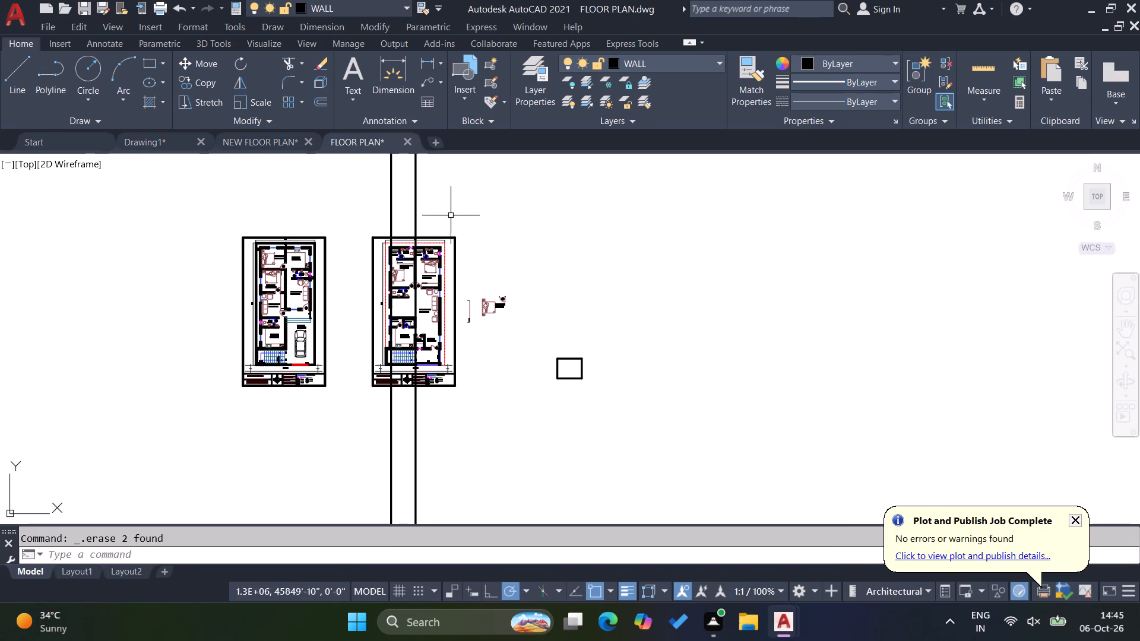
pyautogui.click(446, 215)
pyautogui.click(371, 194)
pyautogui.press('Delete')
# Examine the ground floor sheet's title block, north symbol and door and window legend, along with the two framed sheets.
pyautogui.scroll(-2, 660, 237)
pyautogui.scroll(3, 514, 275)
pyautogui.scroll(3, 479, 356)
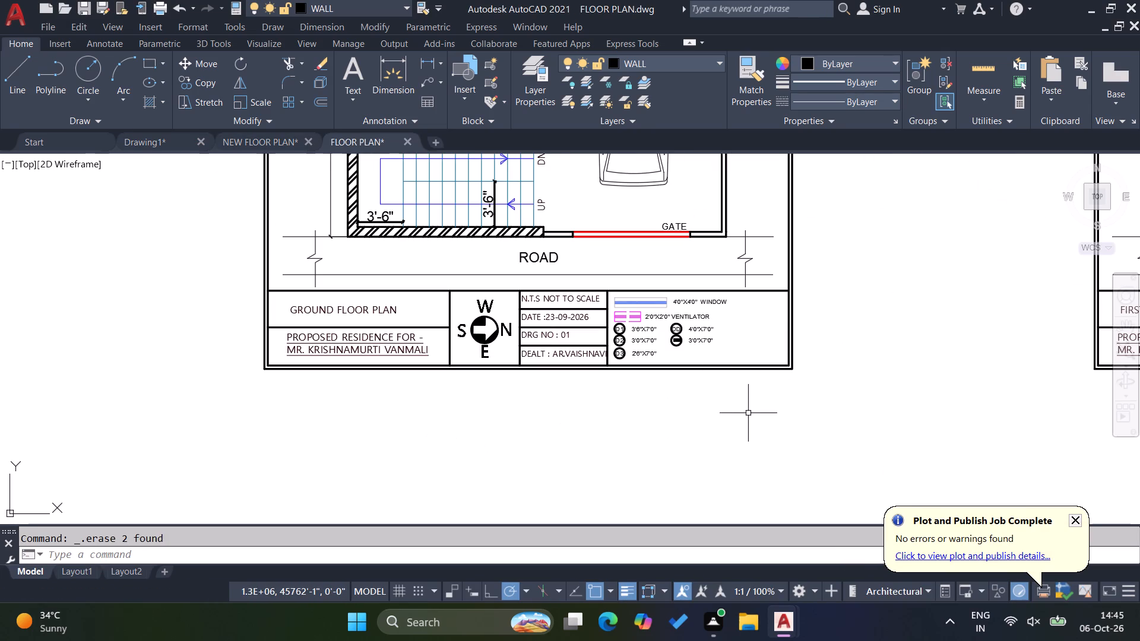
pyautogui.scroll(1, 702, 337)
pyautogui.scroll(-1, 828, 375)
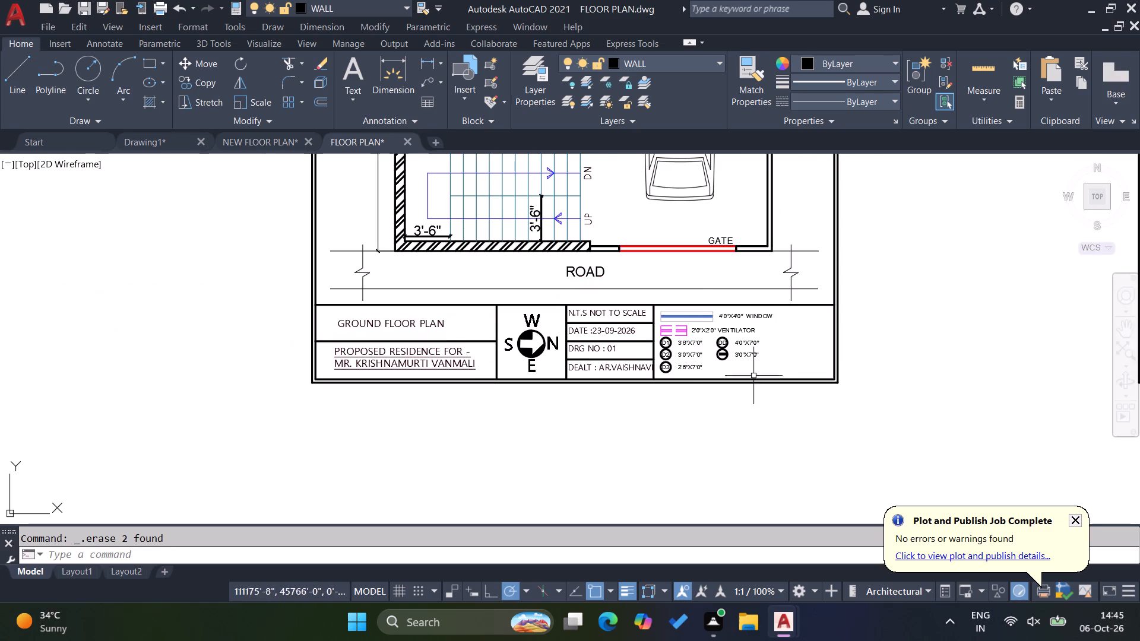
pyautogui.scroll(1, 586, 354)
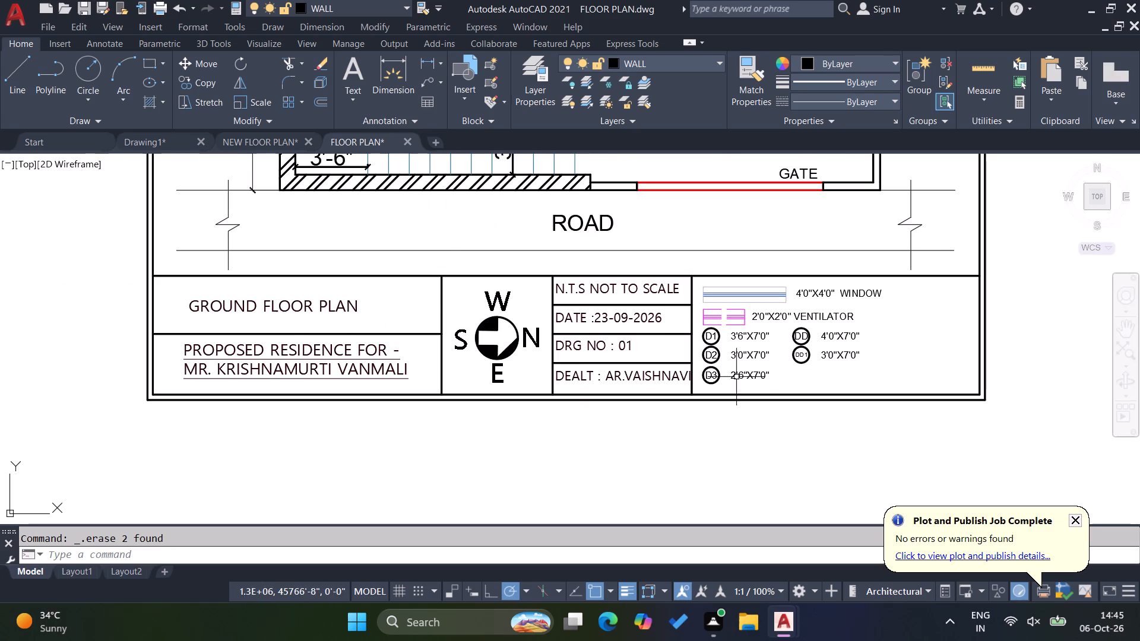
pyautogui.scroll(-3, 876, 386)
pyautogui.scroll(2, 866, 379)
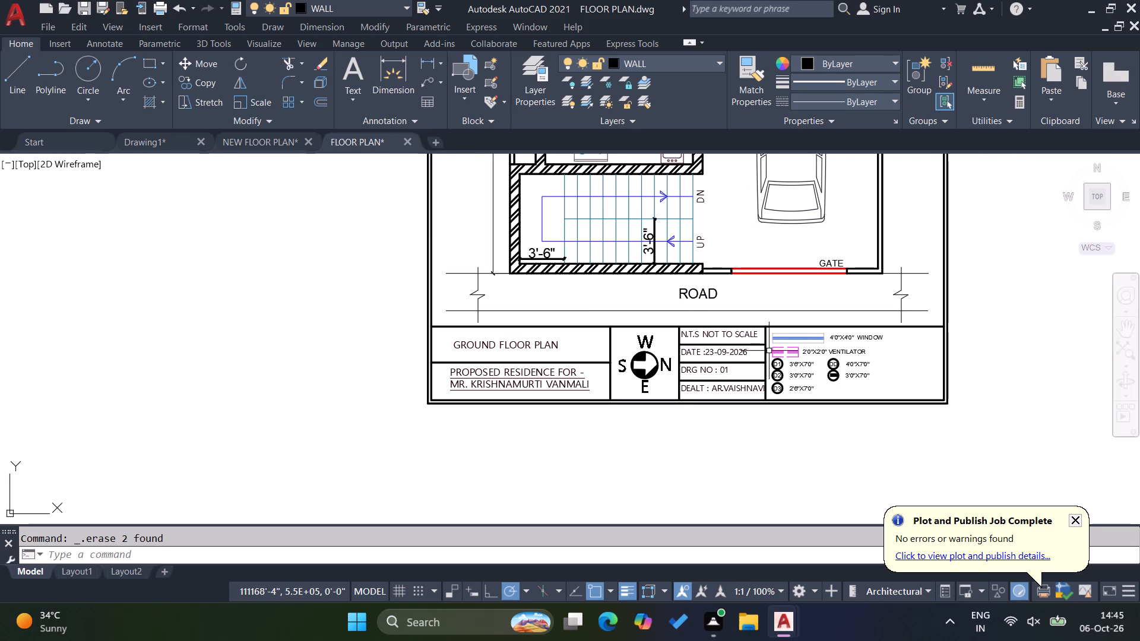
pyautogui.scroll(-2, 879, 337)
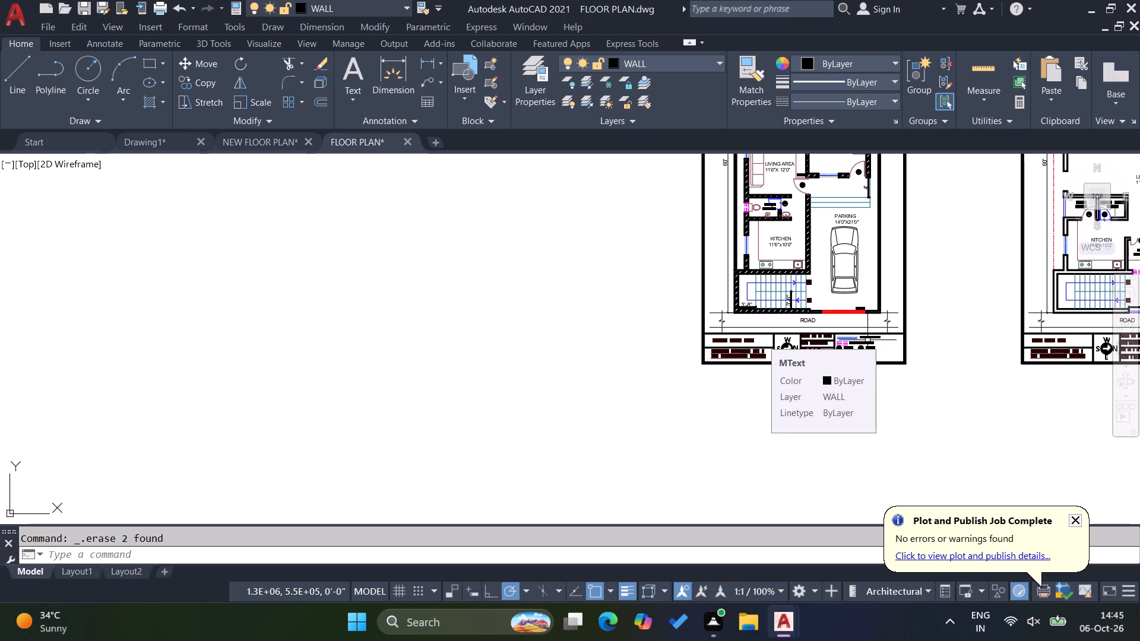
pyautogui.scroll(-2, 765, 369)
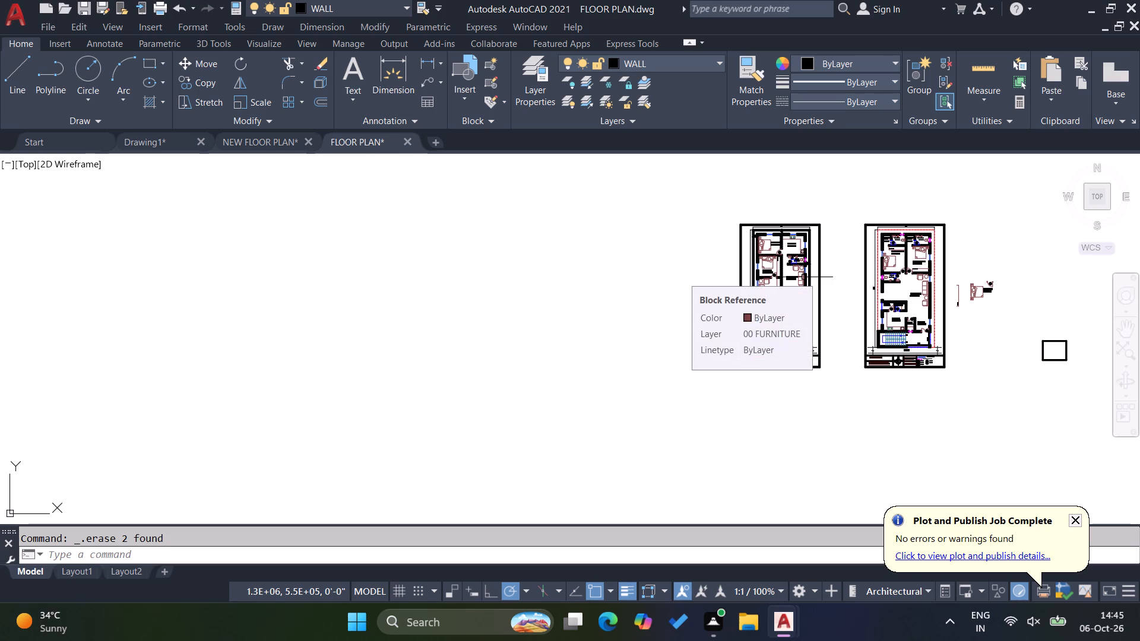
pyautogui.scroll(2, 802, 401)
pyautogui.press('Escape')
pyautogui.press('Escape')
pyautogui.scroll(1, 809, 304)
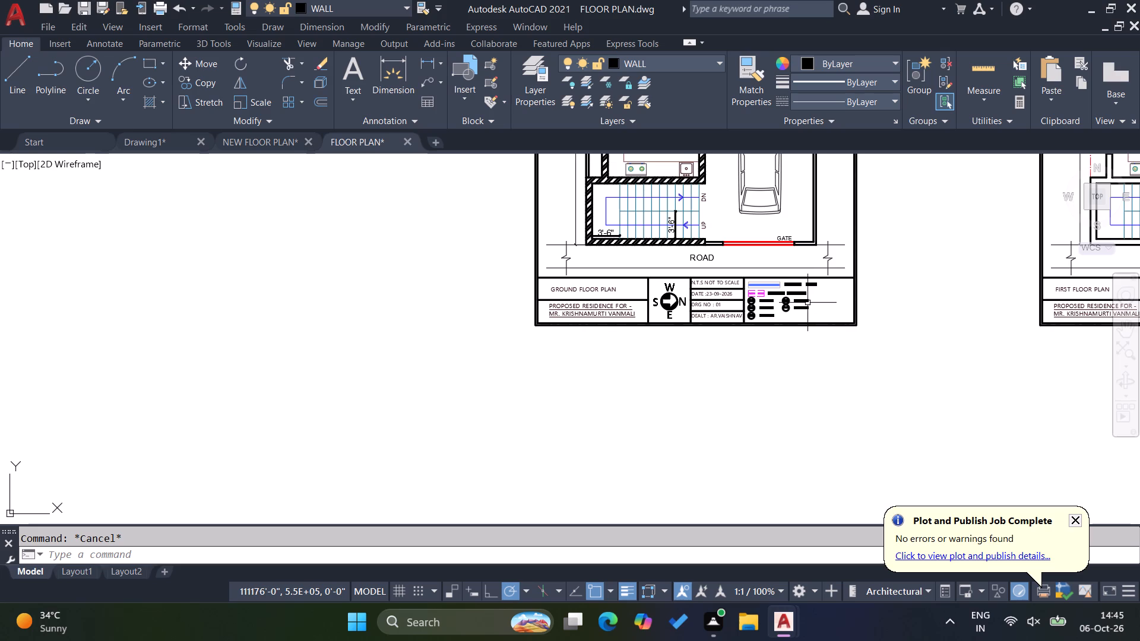
pyautogui.scroll(-2, 807, 304)
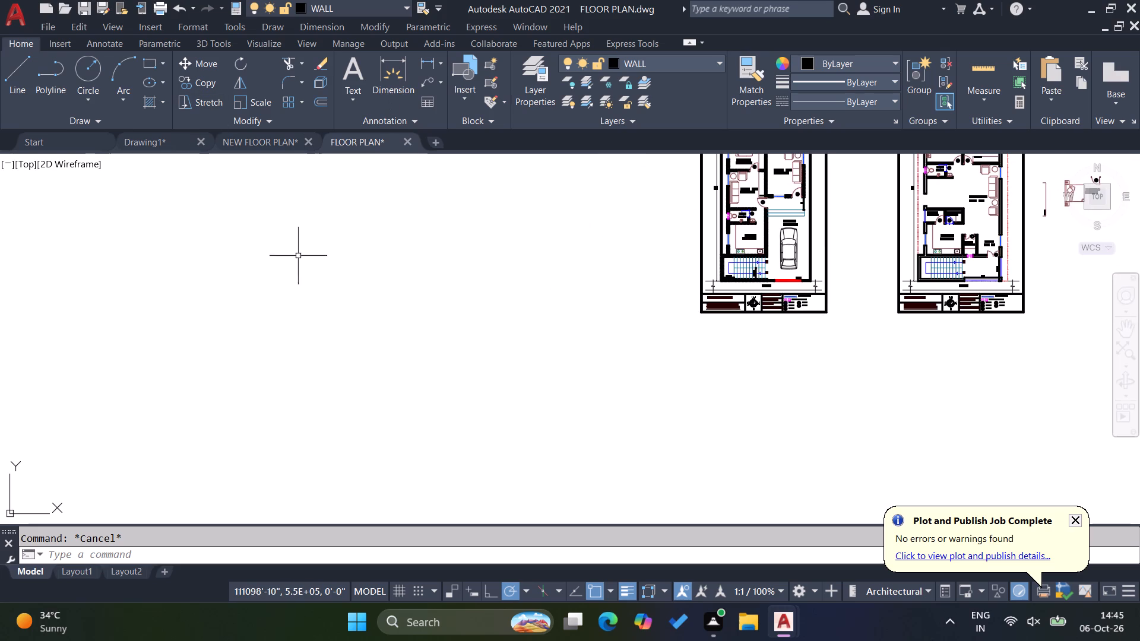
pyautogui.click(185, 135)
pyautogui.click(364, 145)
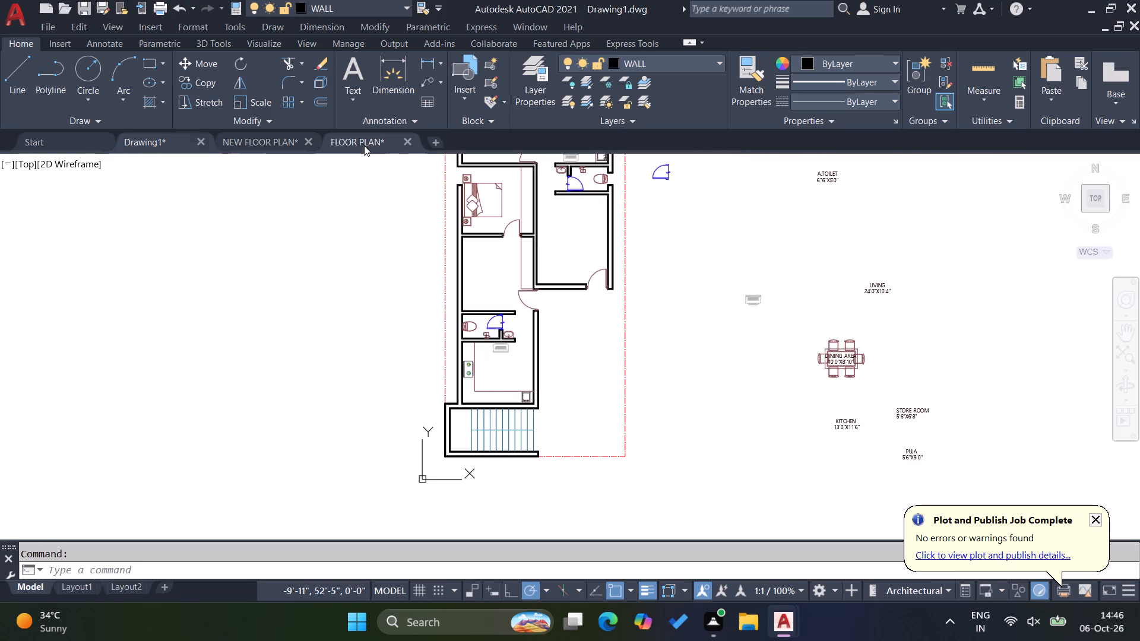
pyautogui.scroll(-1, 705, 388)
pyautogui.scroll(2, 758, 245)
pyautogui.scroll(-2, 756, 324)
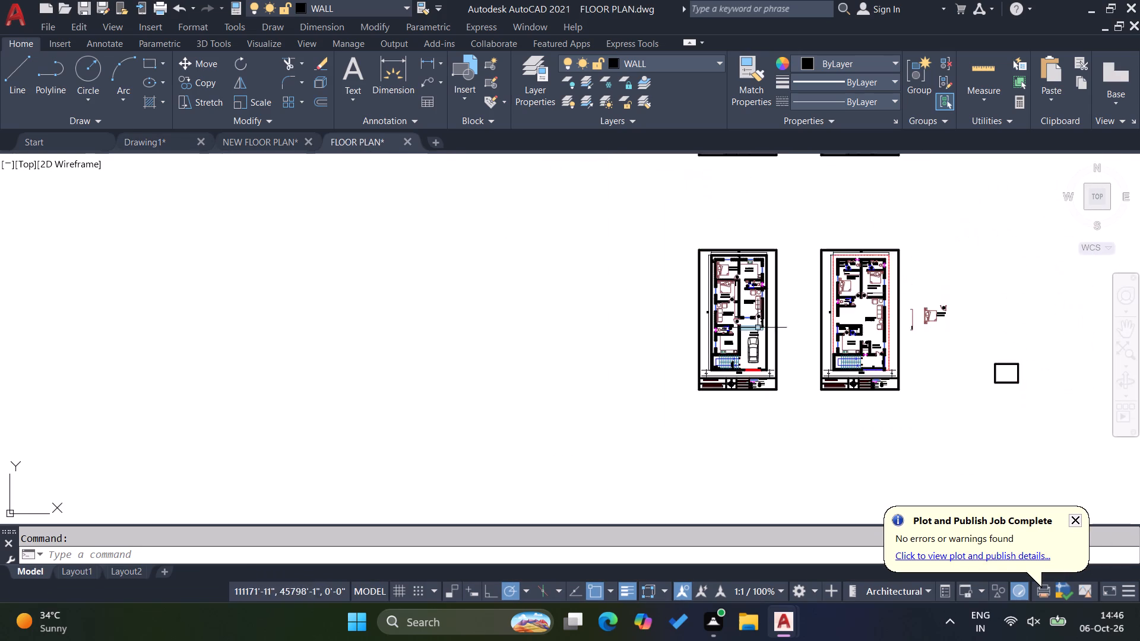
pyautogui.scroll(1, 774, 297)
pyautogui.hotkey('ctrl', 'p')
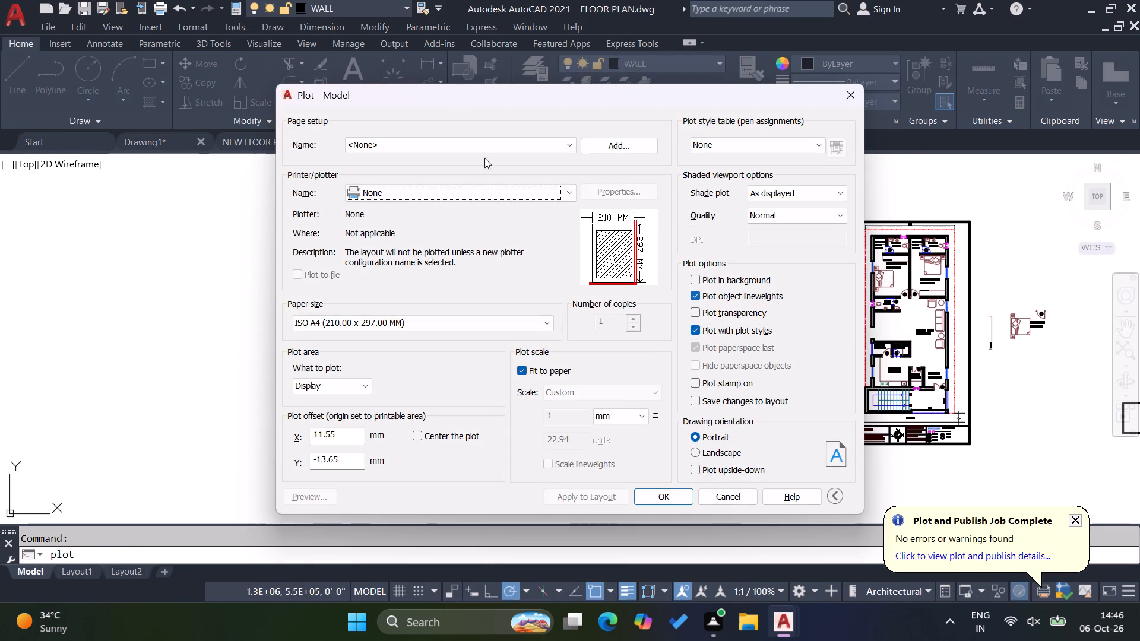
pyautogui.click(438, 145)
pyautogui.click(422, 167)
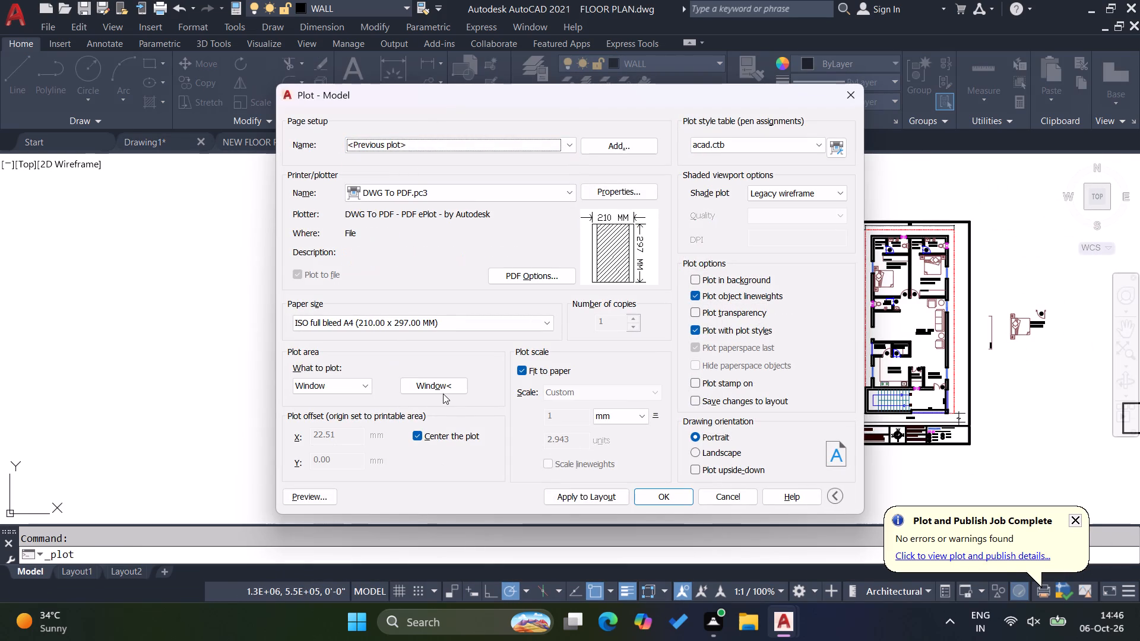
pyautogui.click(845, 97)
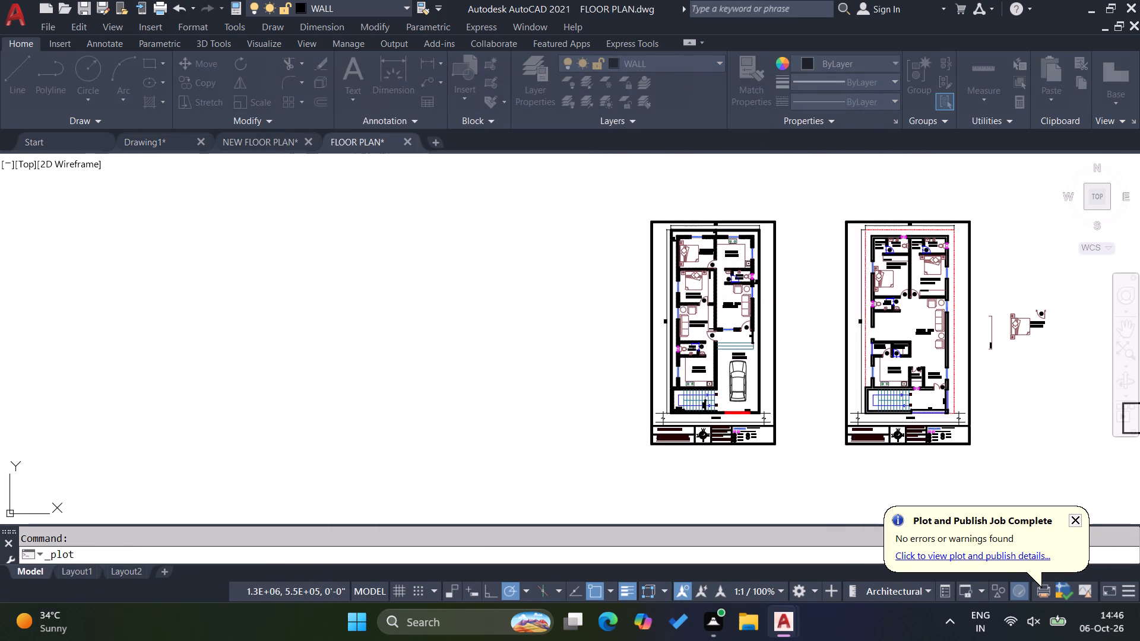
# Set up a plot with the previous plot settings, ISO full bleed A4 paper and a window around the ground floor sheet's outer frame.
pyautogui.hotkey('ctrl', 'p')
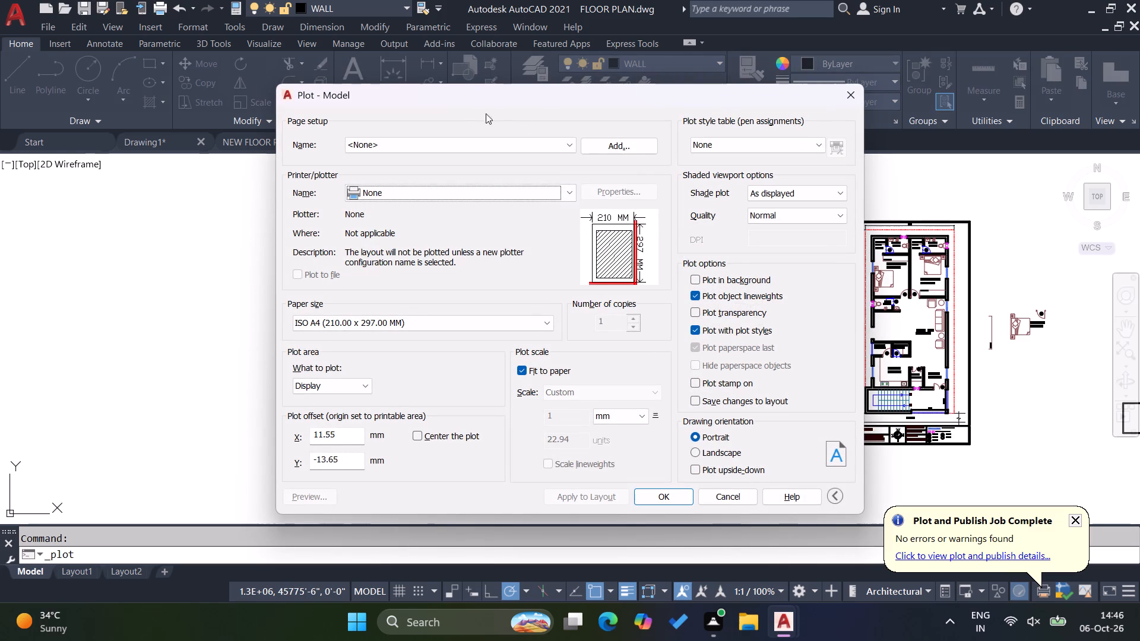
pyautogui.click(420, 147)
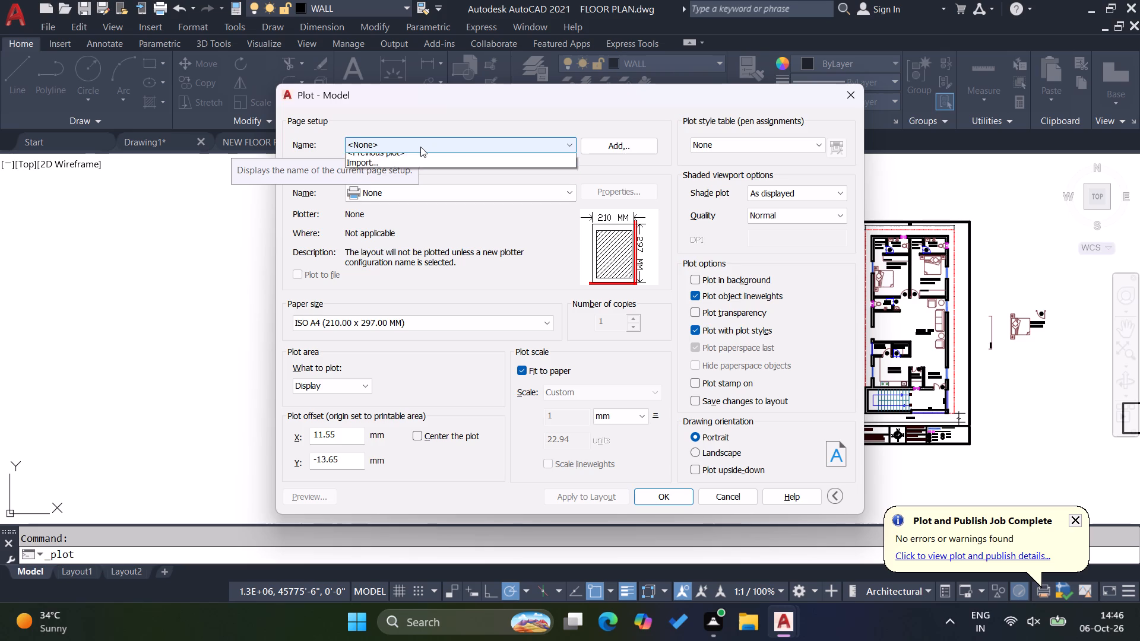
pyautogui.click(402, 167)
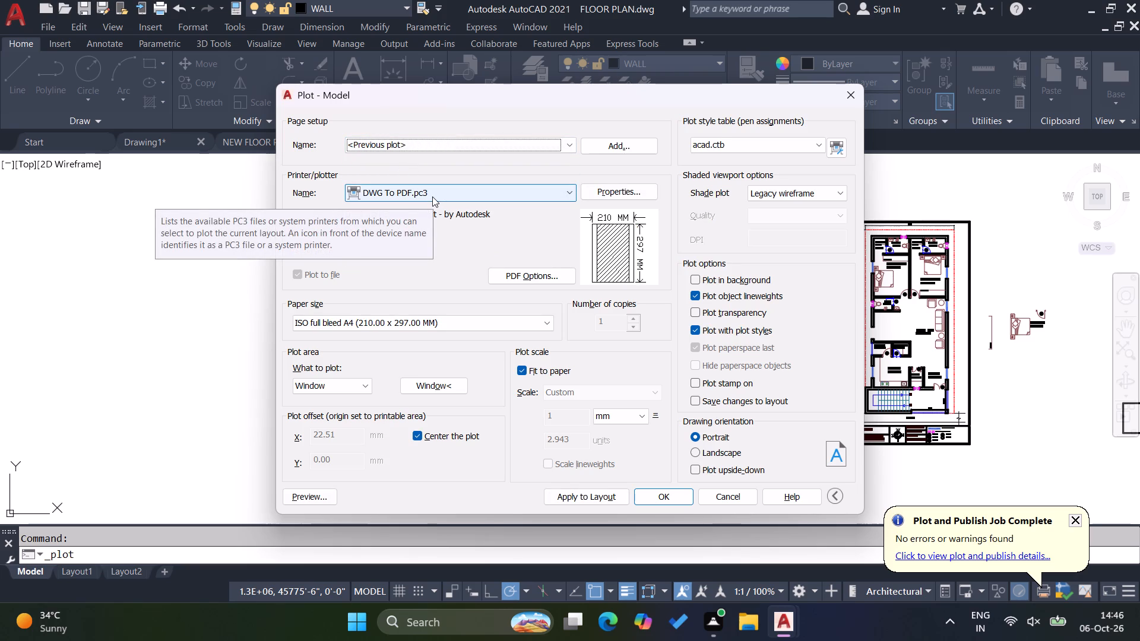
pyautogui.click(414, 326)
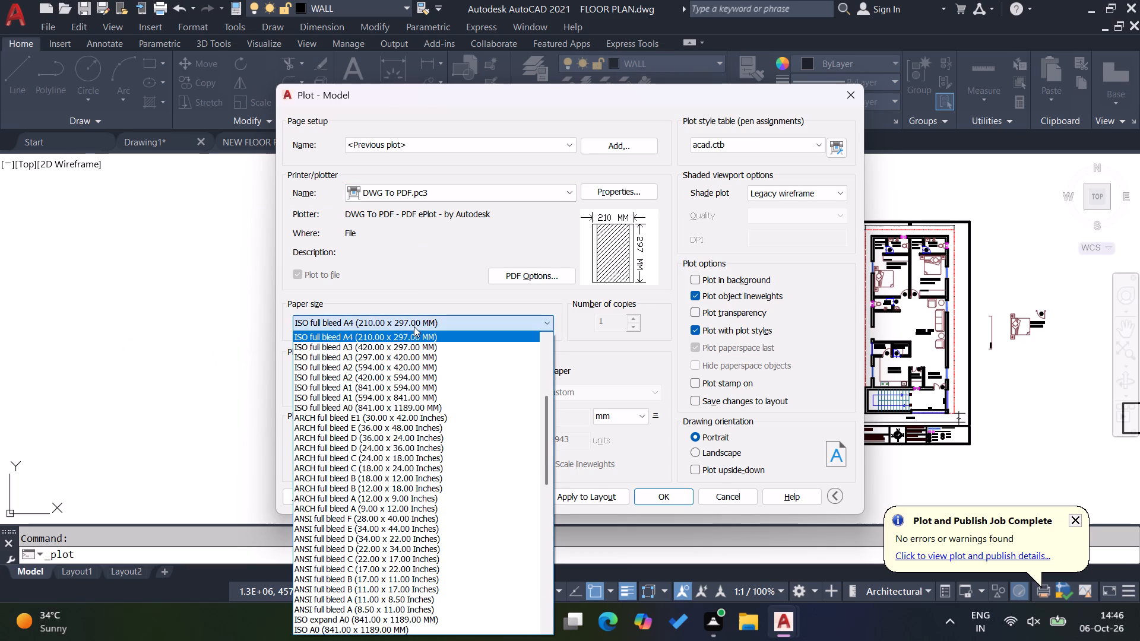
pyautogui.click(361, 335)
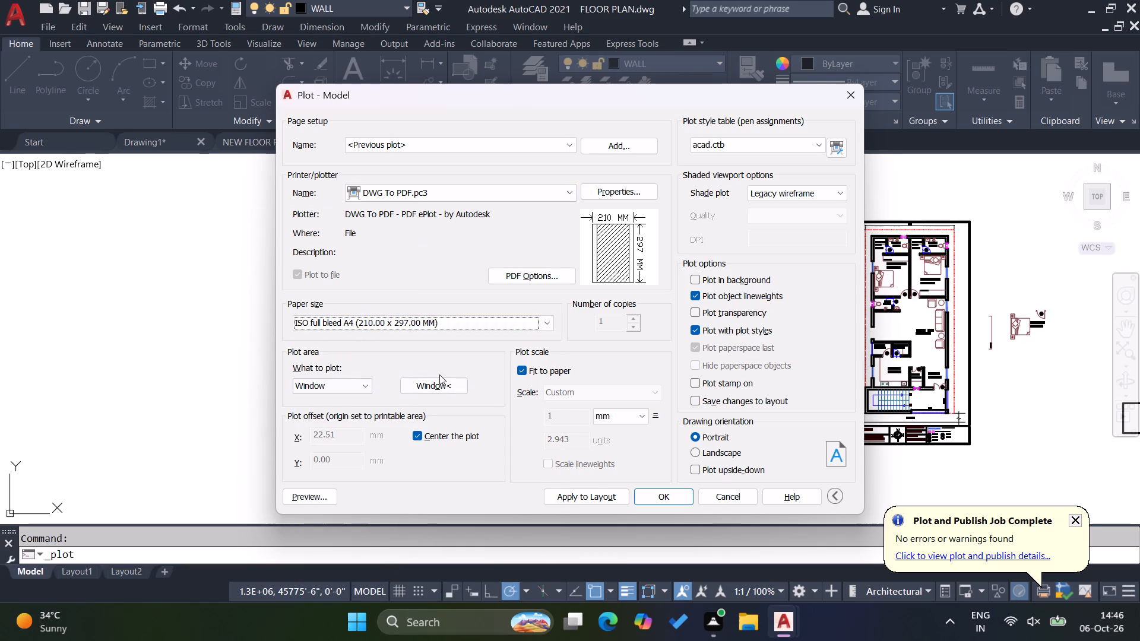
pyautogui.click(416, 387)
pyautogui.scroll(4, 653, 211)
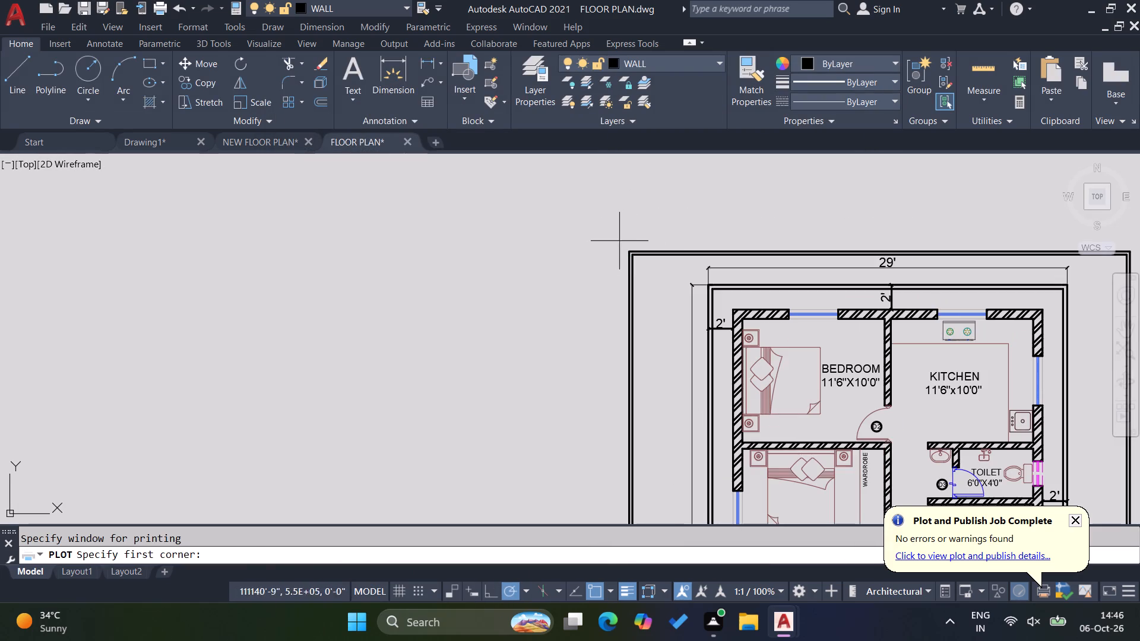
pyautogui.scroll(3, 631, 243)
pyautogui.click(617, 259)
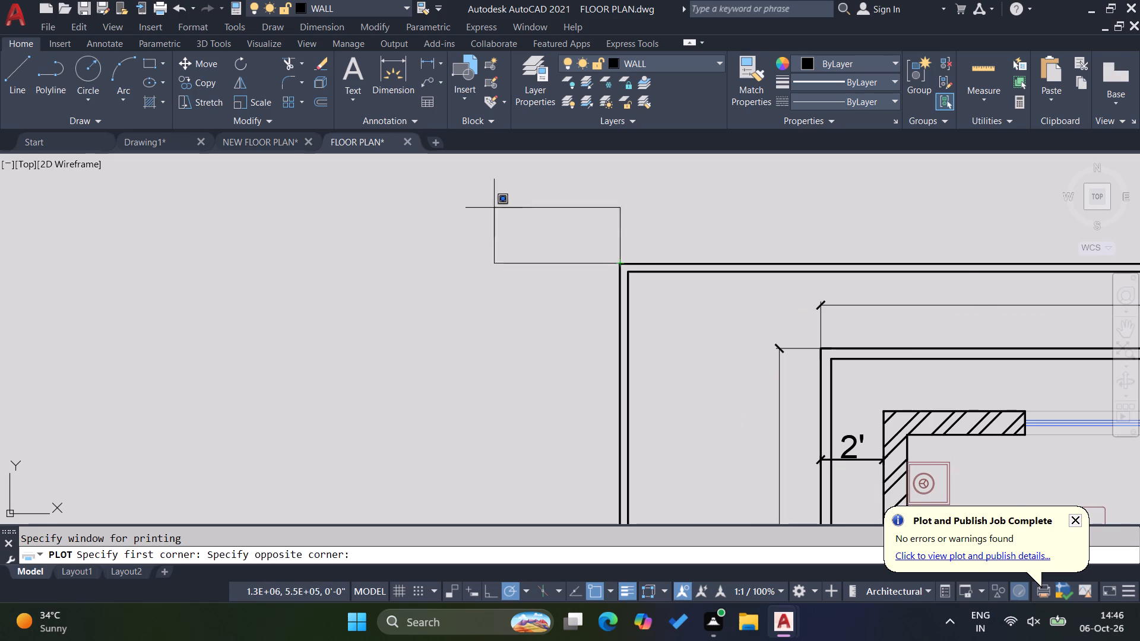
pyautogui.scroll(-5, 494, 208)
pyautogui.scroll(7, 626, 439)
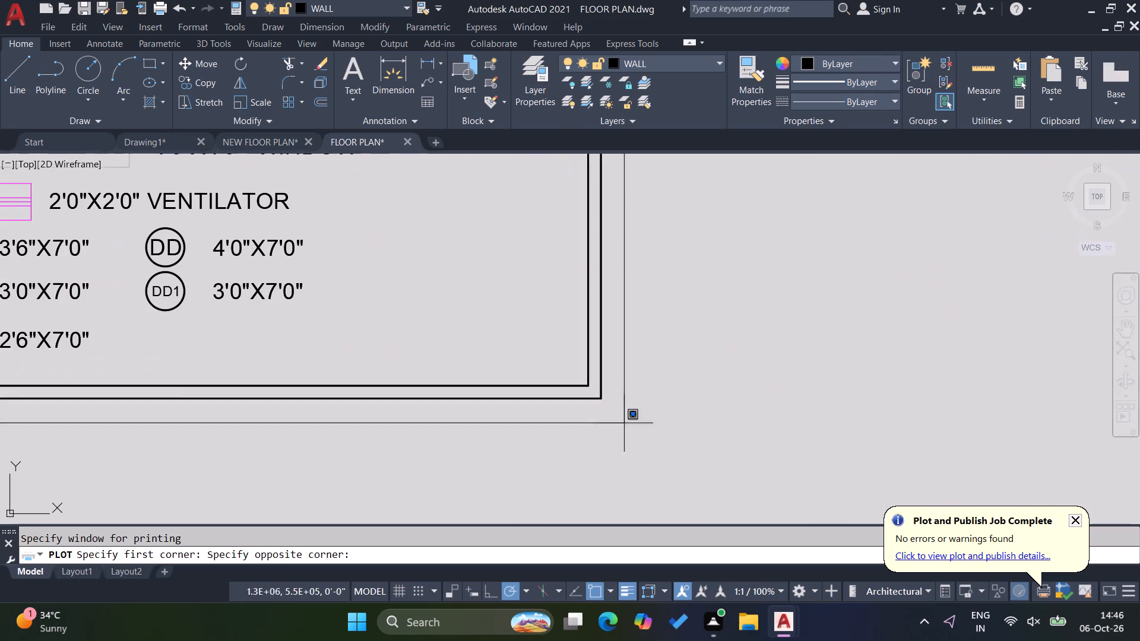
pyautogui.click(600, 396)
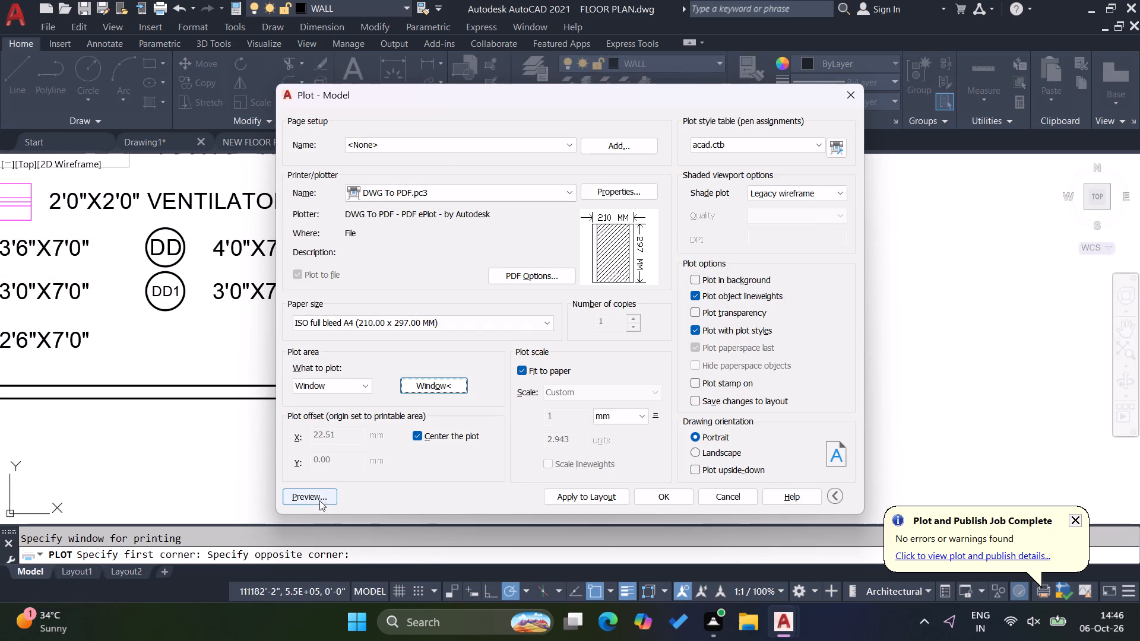
# Preview the ground floor sheet's plot and inspect its layout on the page.
pyautogui.click(319, 497)
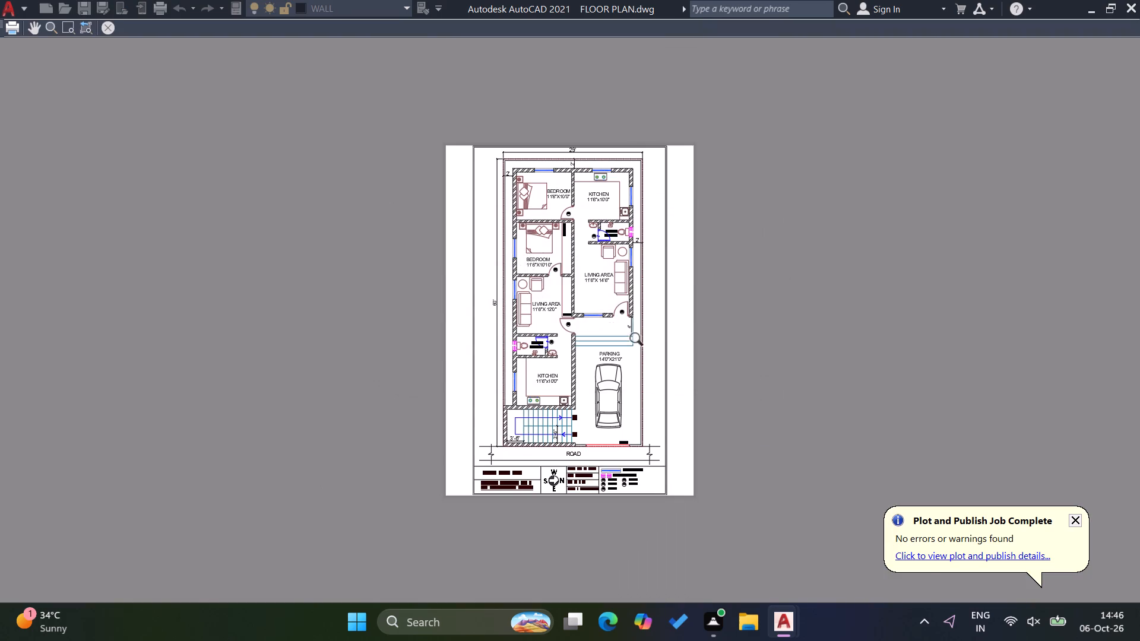
pyautogui.scroll(2, 538, 261)
pyautogui.scroll(-1, 652, 421)
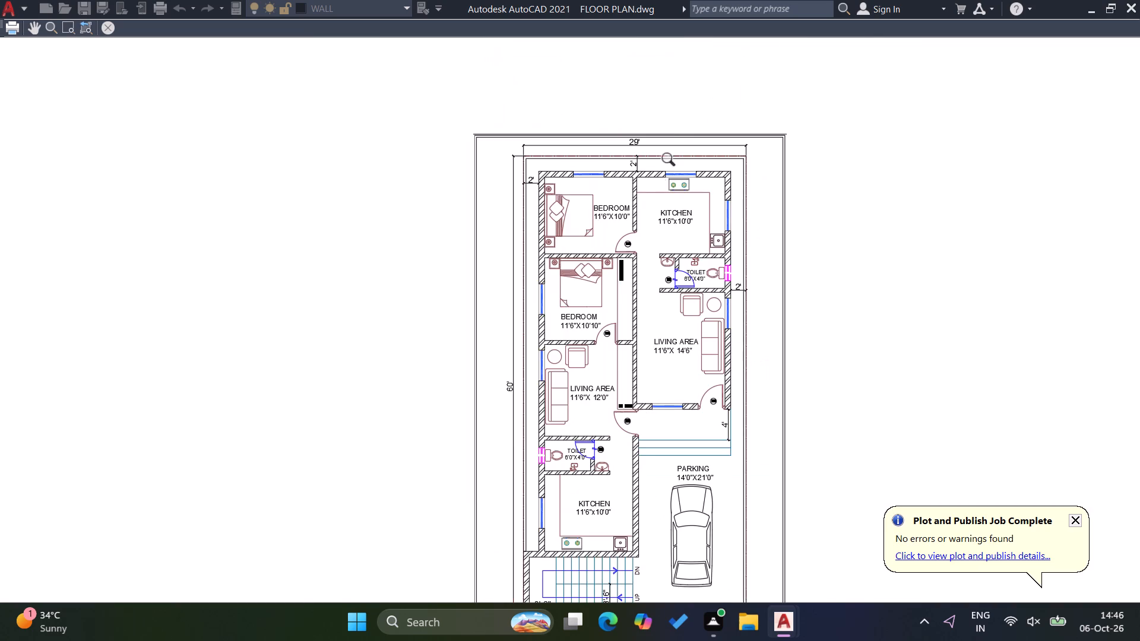
pyautogui.scroll(2, 672, 96)
pyautogui.scroll(-2, 641, 193)
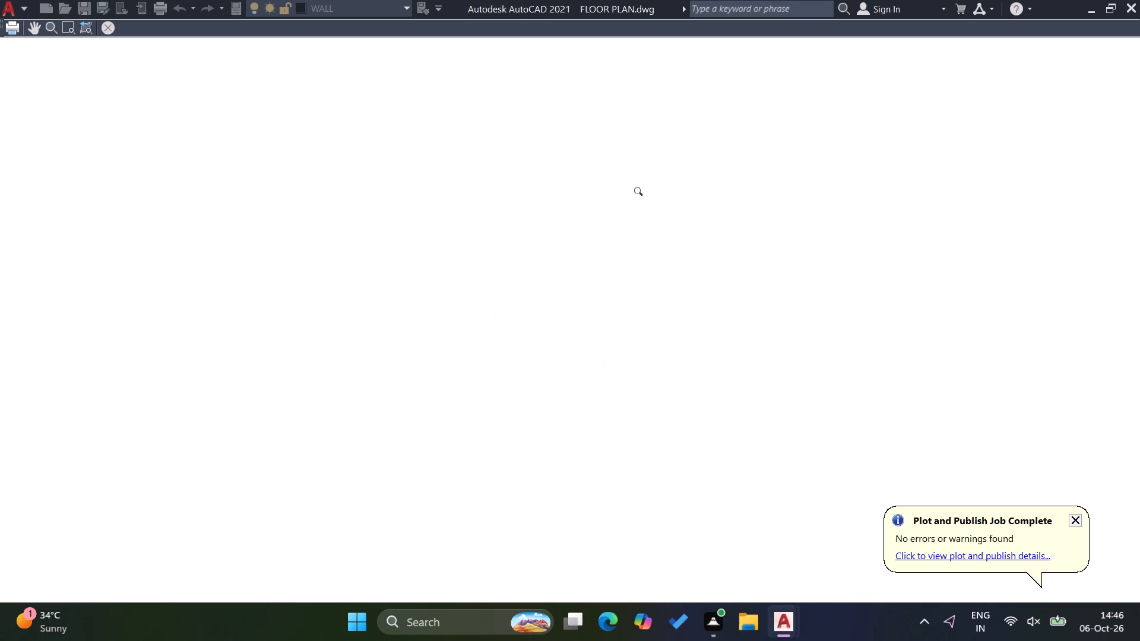
pyautogui.scroll(-1, 641, 195)
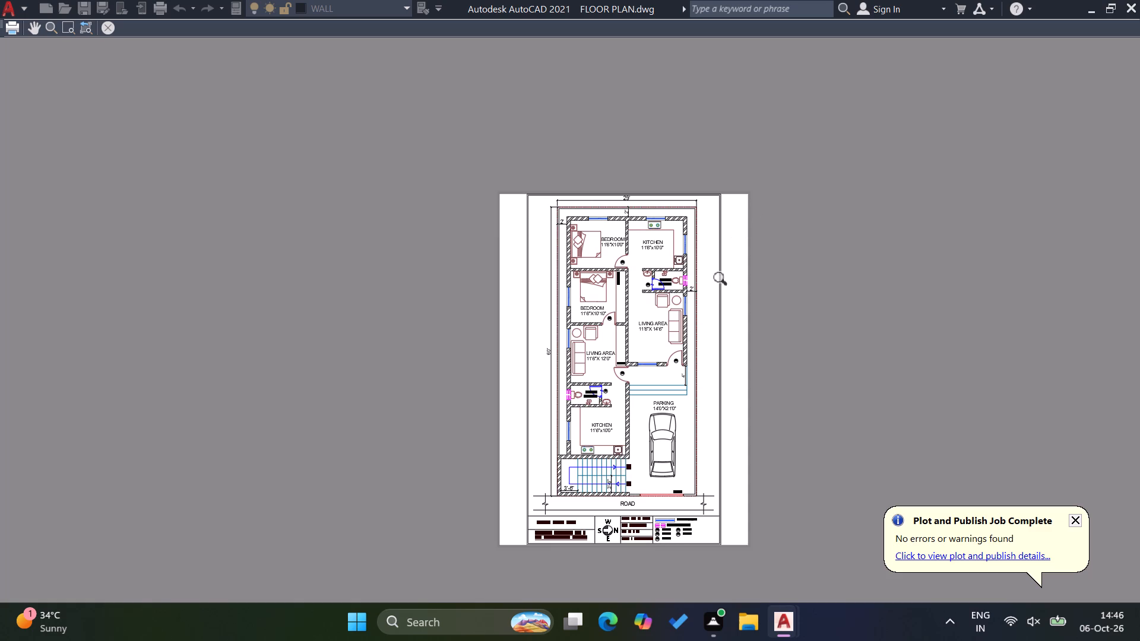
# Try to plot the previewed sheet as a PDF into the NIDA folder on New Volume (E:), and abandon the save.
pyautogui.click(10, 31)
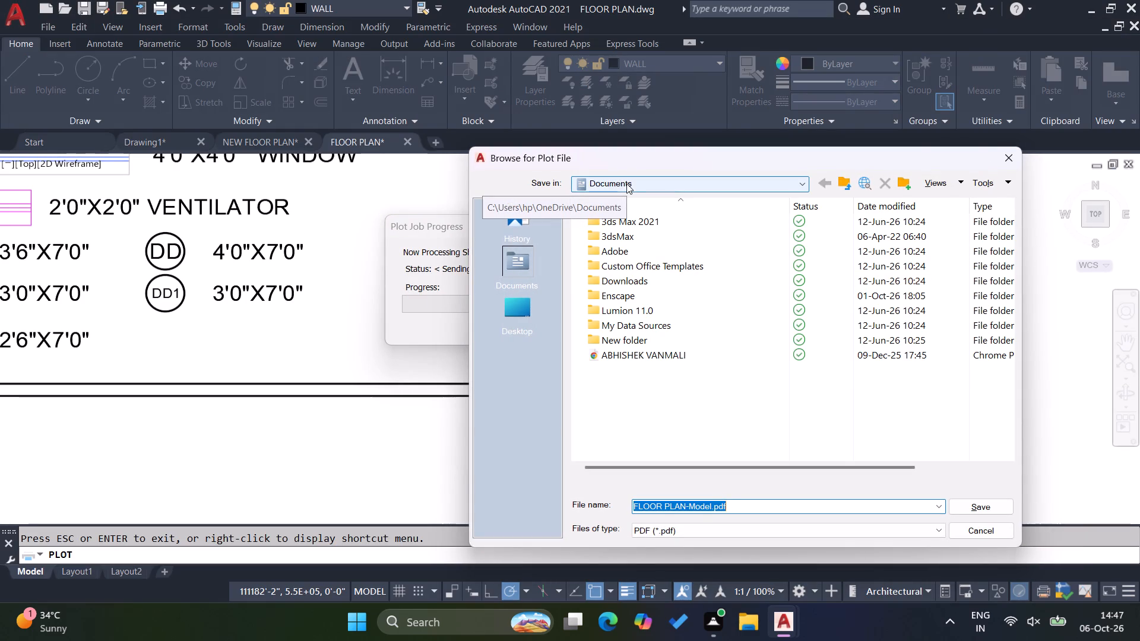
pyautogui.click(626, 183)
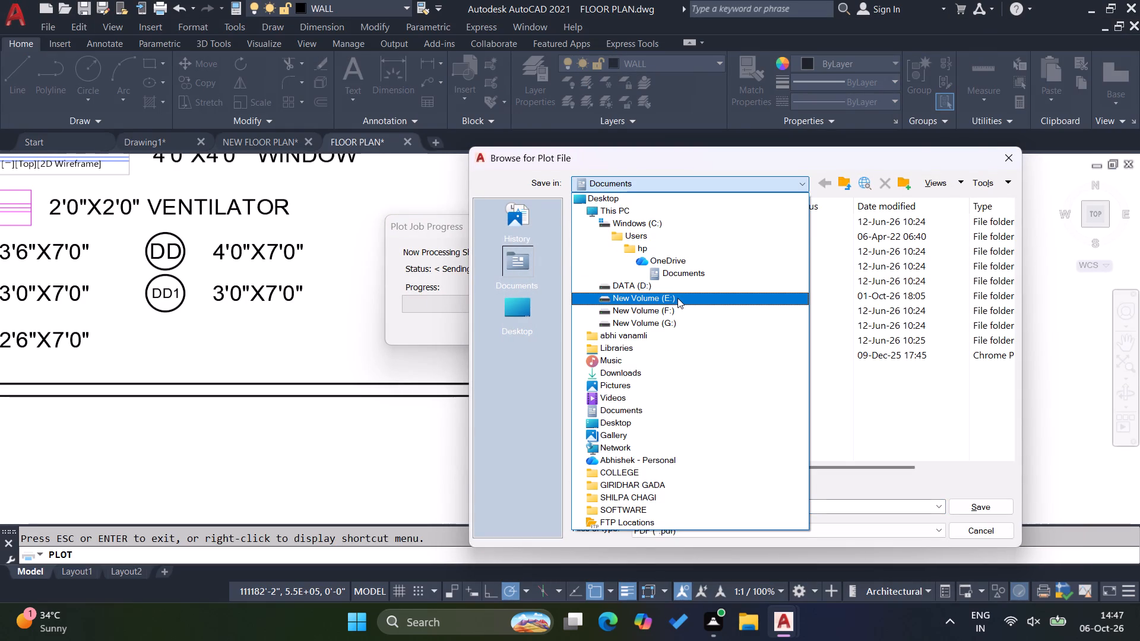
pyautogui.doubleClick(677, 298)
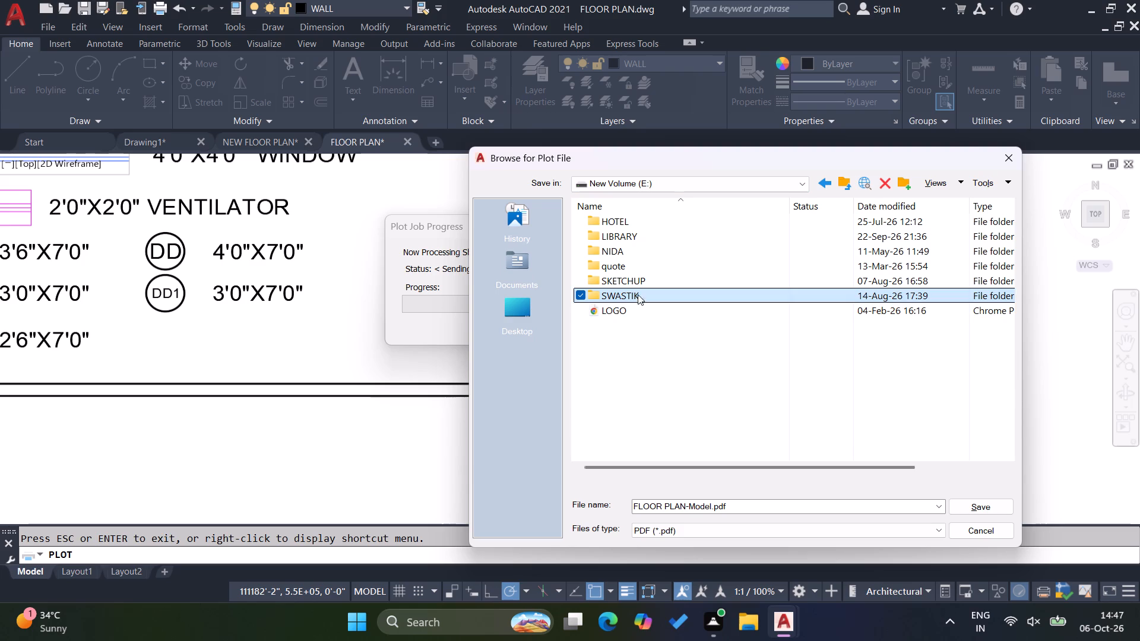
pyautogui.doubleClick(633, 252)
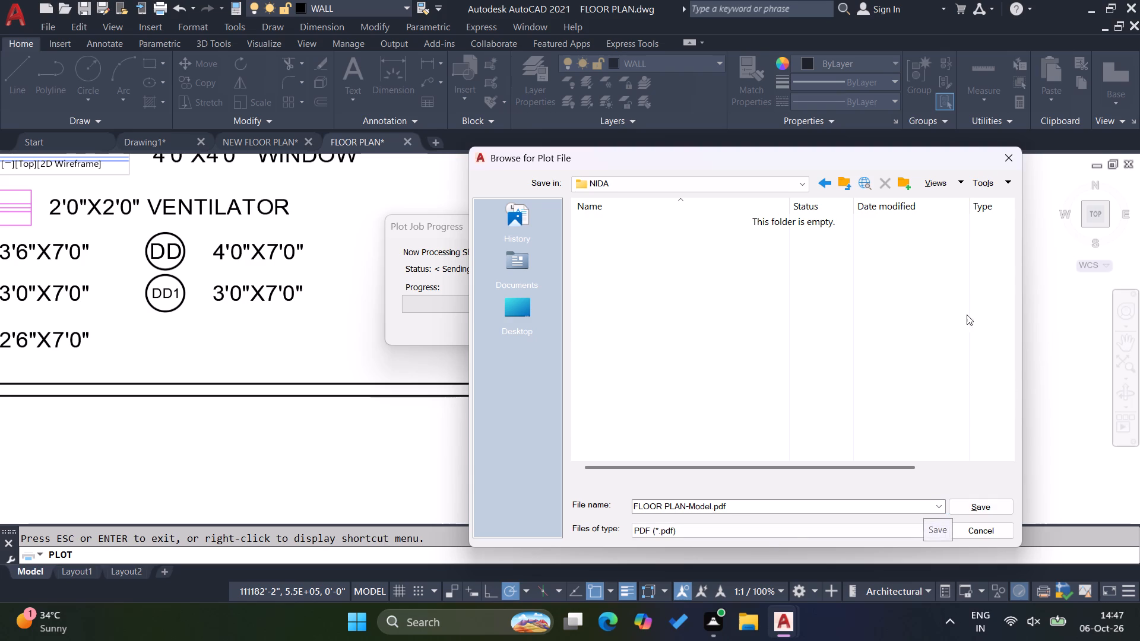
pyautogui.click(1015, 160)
# Copy the sofa, armchair and round table sets from both ground floor living areas and the first floor living area in FLOOR PLAN.dwg.
pyautogui.scroll(-3, 697, 373)
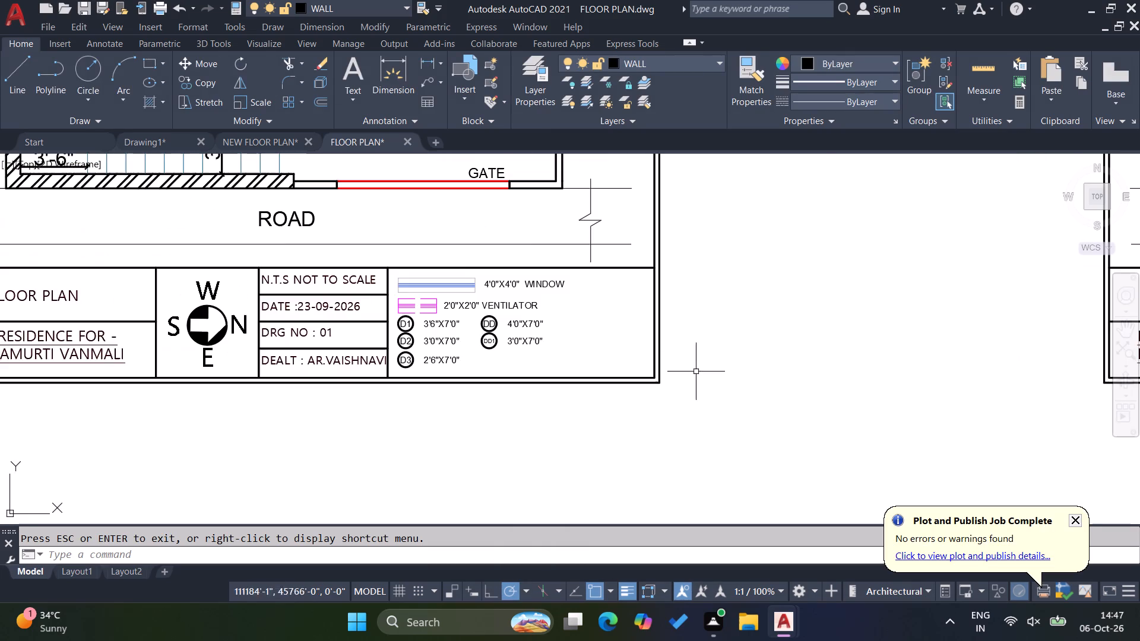
pyautogui.scroll(-2, 642, 329)
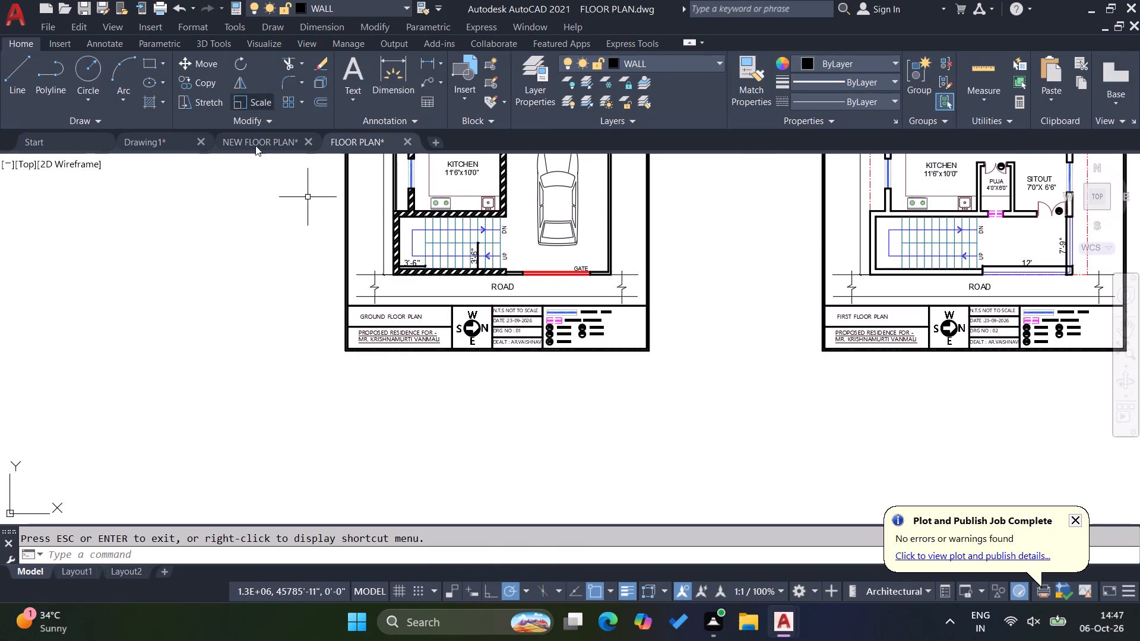
pyautogui.scroll(-3, 511, 307)
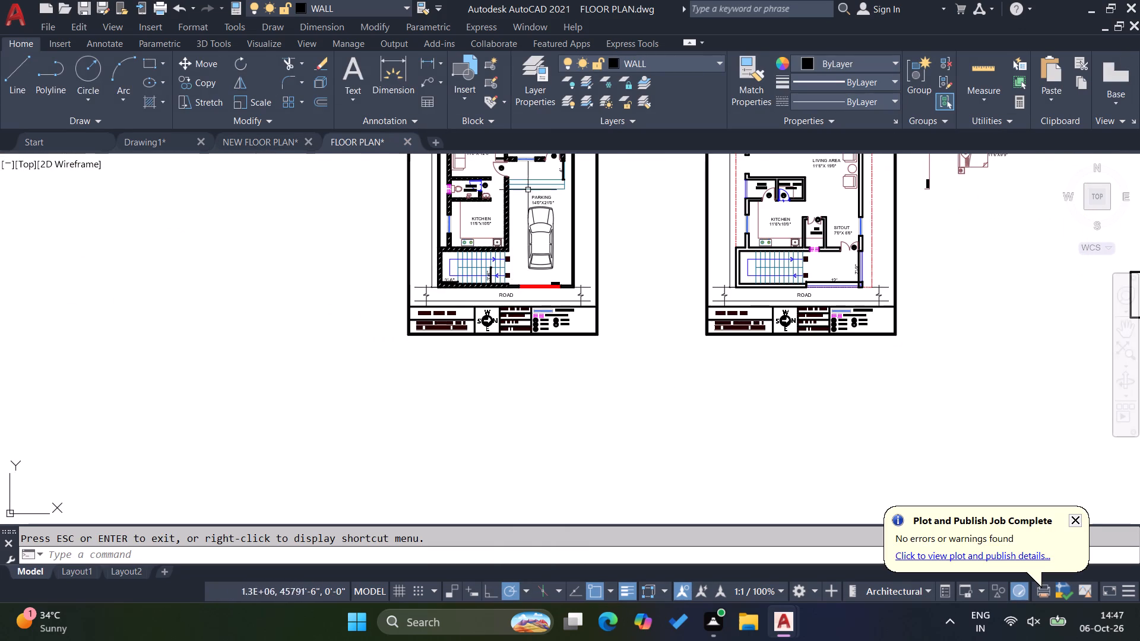
pyautogui.scroll(2, 491, 147)
pyautogui.scroll(-2, 493, 321)
pyautogui.scroll(3, 455, 234)
pyautogui.scroll(2, 490, 283)
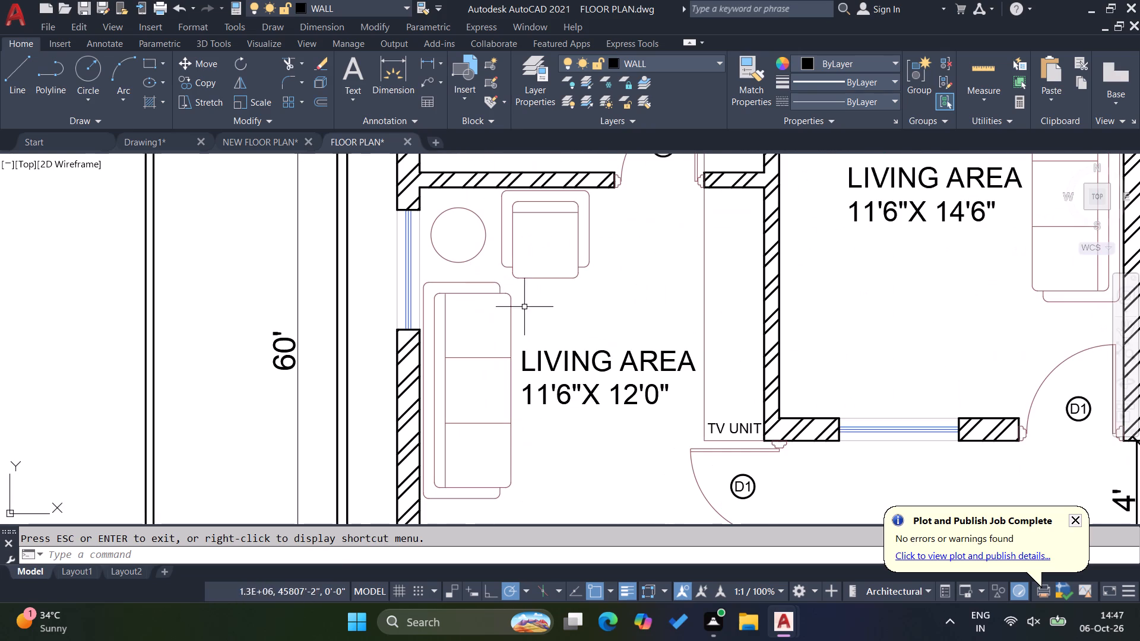
pyautogui.click(537, 319)
pyautogui.click(468, 258)
pyautogui.scroll(-2, 535, 300)
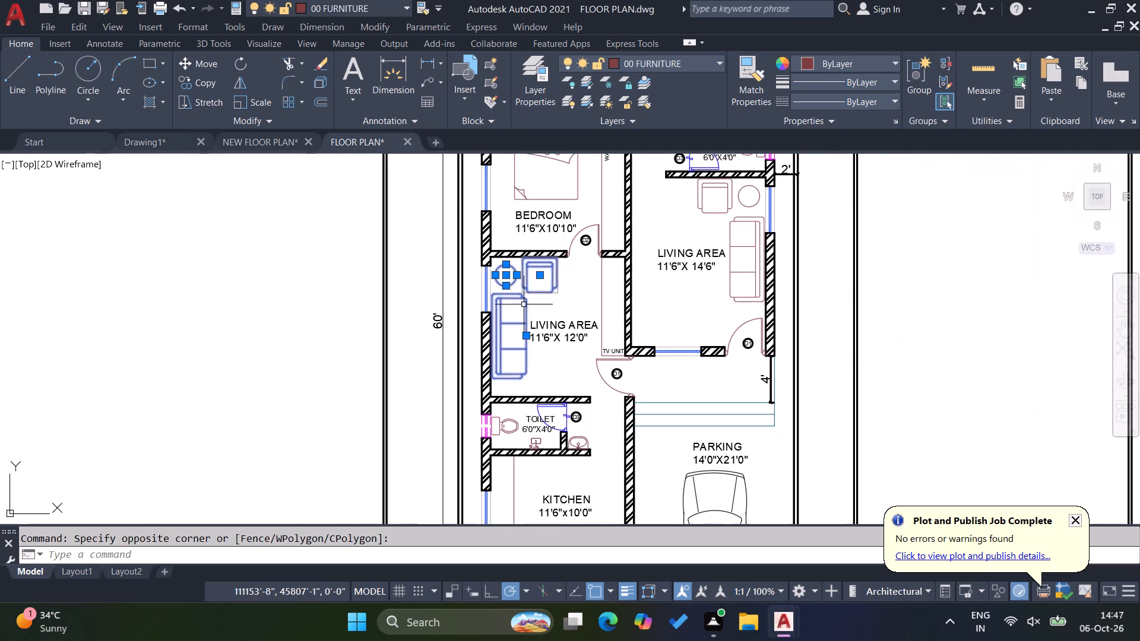
pyautogui.scroll(3, 745, 201)
pyautogui.moveTo(742, 318); pyautogui.dragTo(740, 309)
pyautogui.click(587, 210)
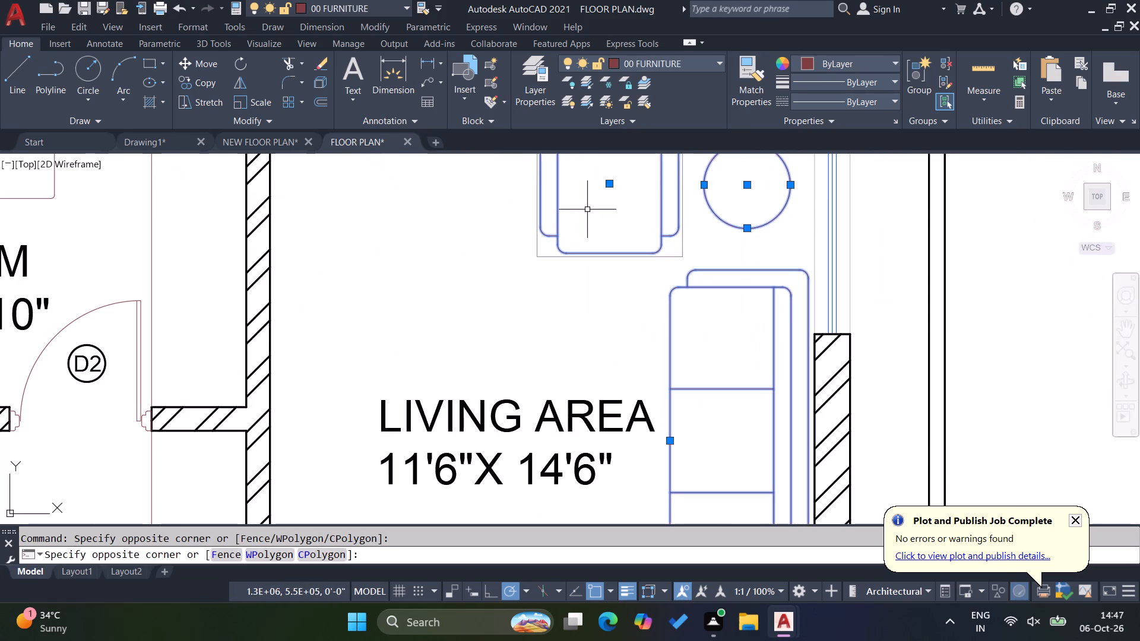
pyautogui.scroll(-6, 606, 232)
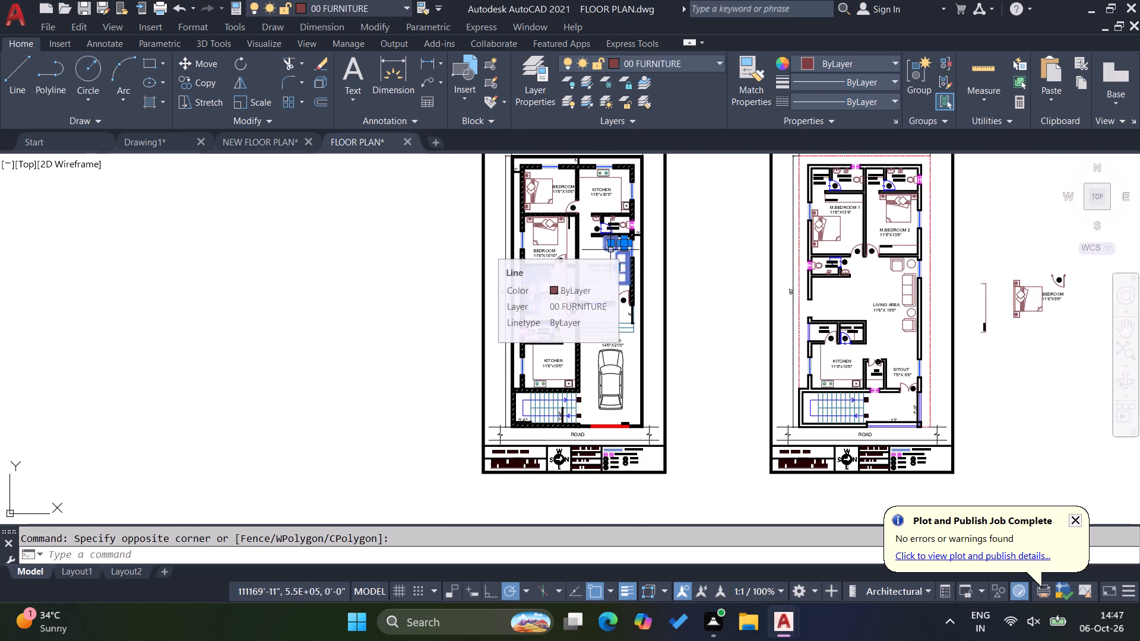
pyautogui.scroll(3, 925, 284)
pyautogui.click(846, 441)
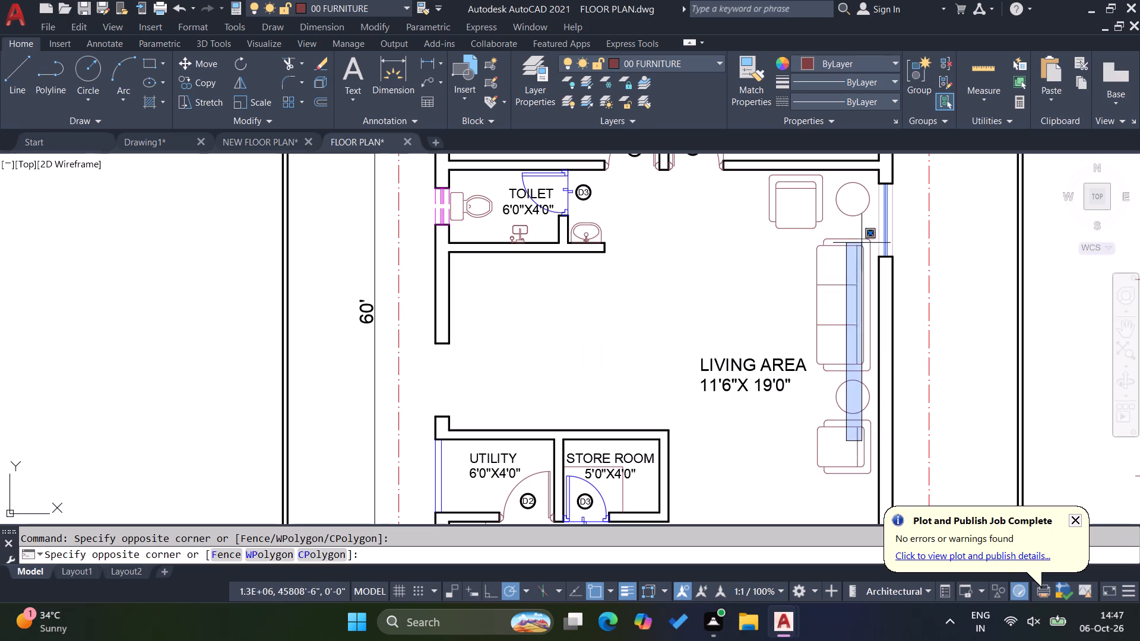
pyautogui.click(849, 208)
pyautogui.click(849, 448)
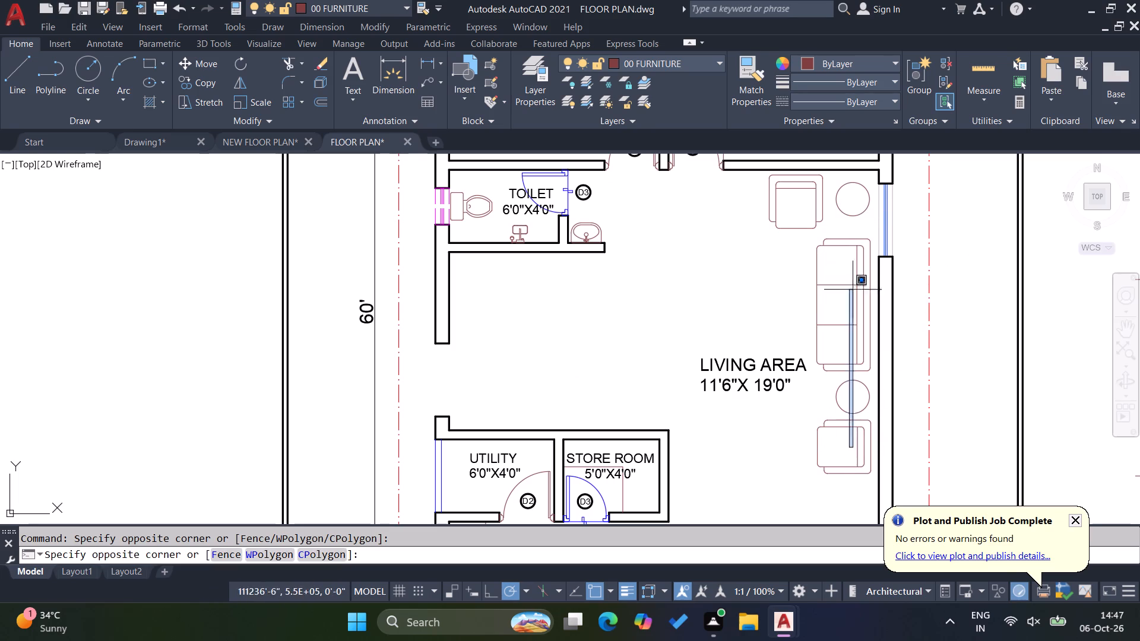
pyautogui.click(821, 198)
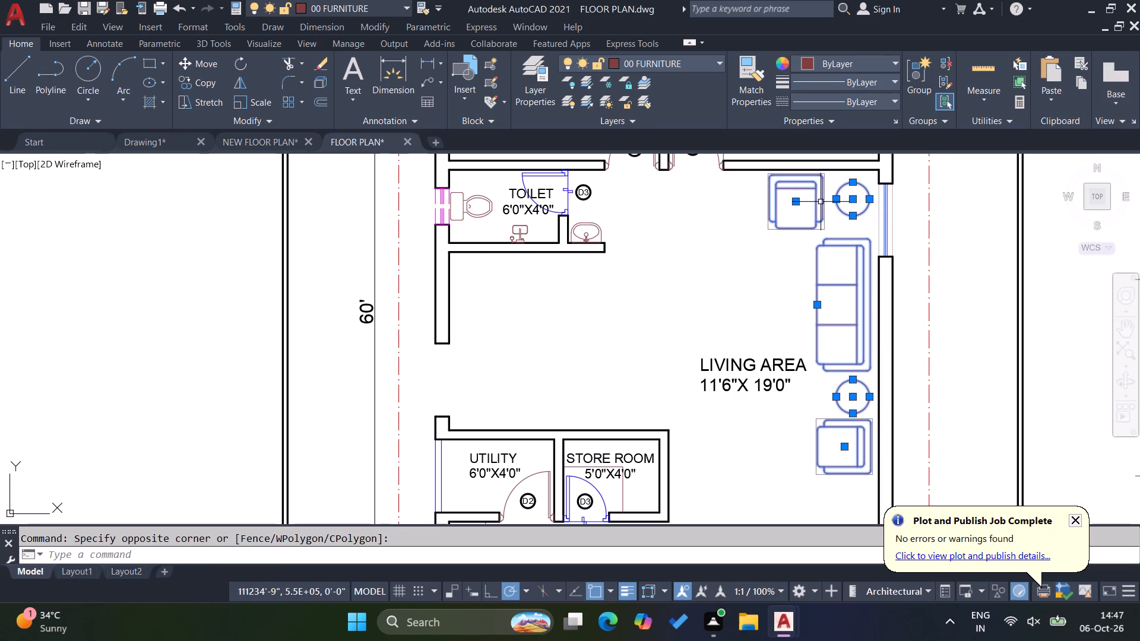
pyautogui.hotkey('ctrl', 'c')
# Paste the copied sofa, armchair and round table sets into Drawing1, in the empty space beside the floor plan.
pyautogui.click(144, 144)
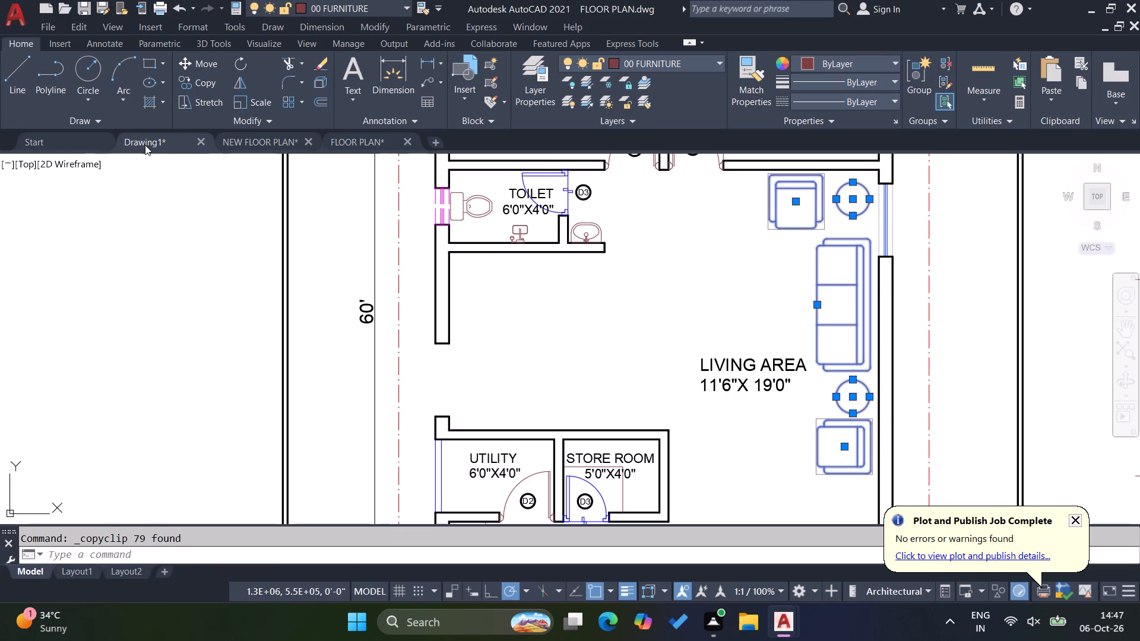
pyautogui.scroll(-3, 659, 407)
pyautogui.hotkey('ctrl', 'v')
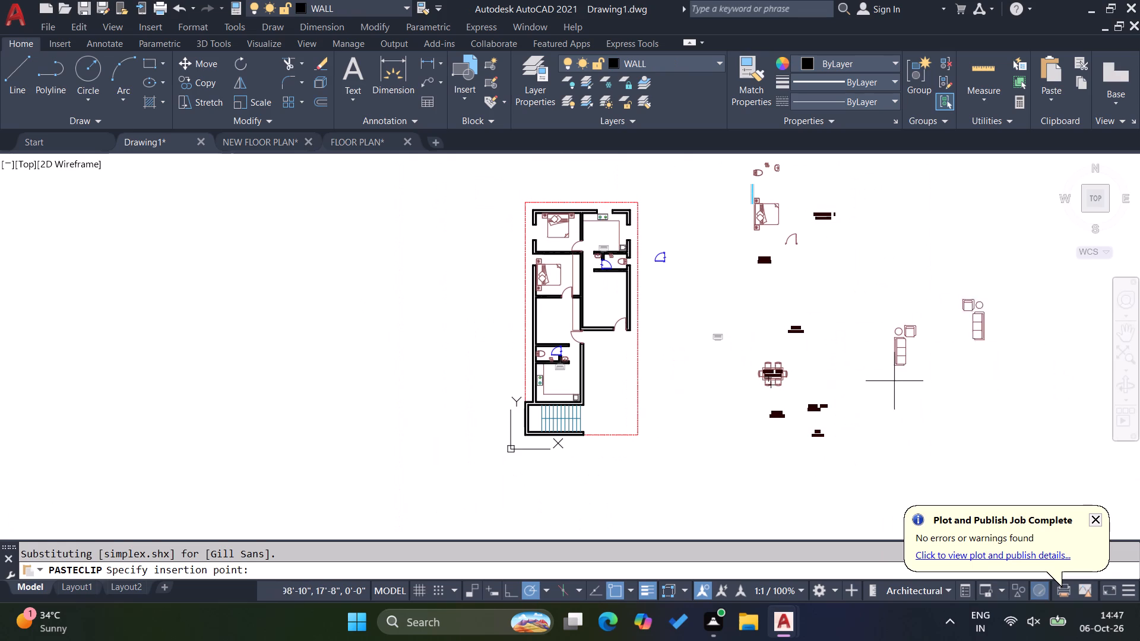
pyautogui.click(895, 371)
pyautogui.press('Escape')
pyautogui.press('Escape')
pyautogui.press('Escape')
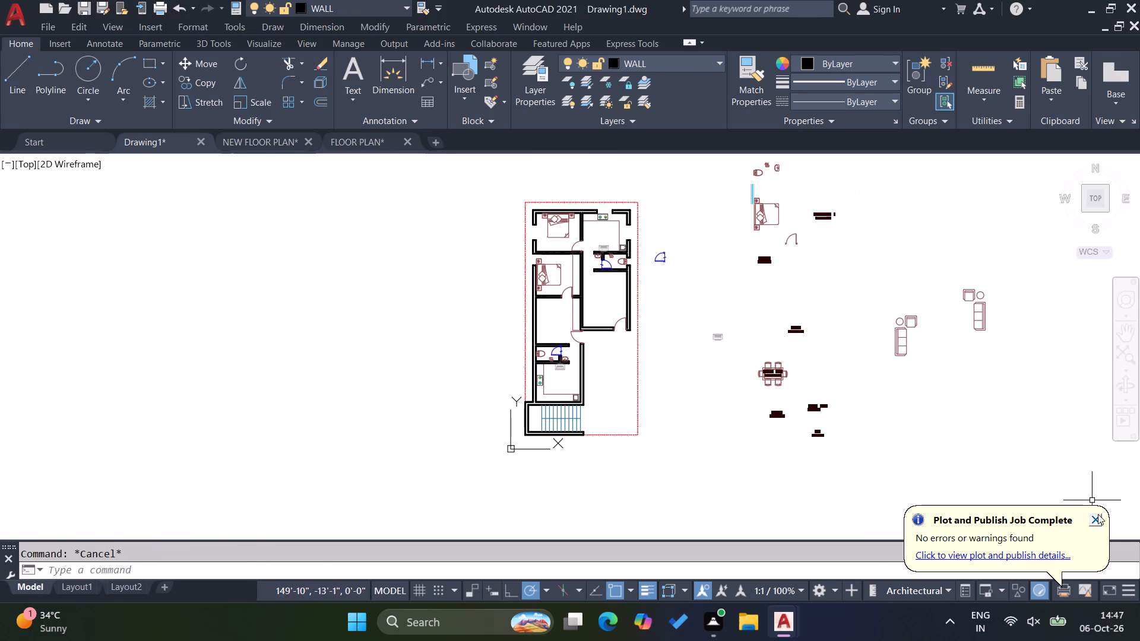
pyautogui.click(1098, 516)
# Examine the floor plan's rooms and the pasted furniture sets beside it in Drawing1.
pyautogui.scroll(-2, 702, 389)
pyautogui.press('Escape')
pyautogui.press('Escape')
pyautogui.scroll(-1, 655, 367)
pyautogui.scroll(2, 657, 366)
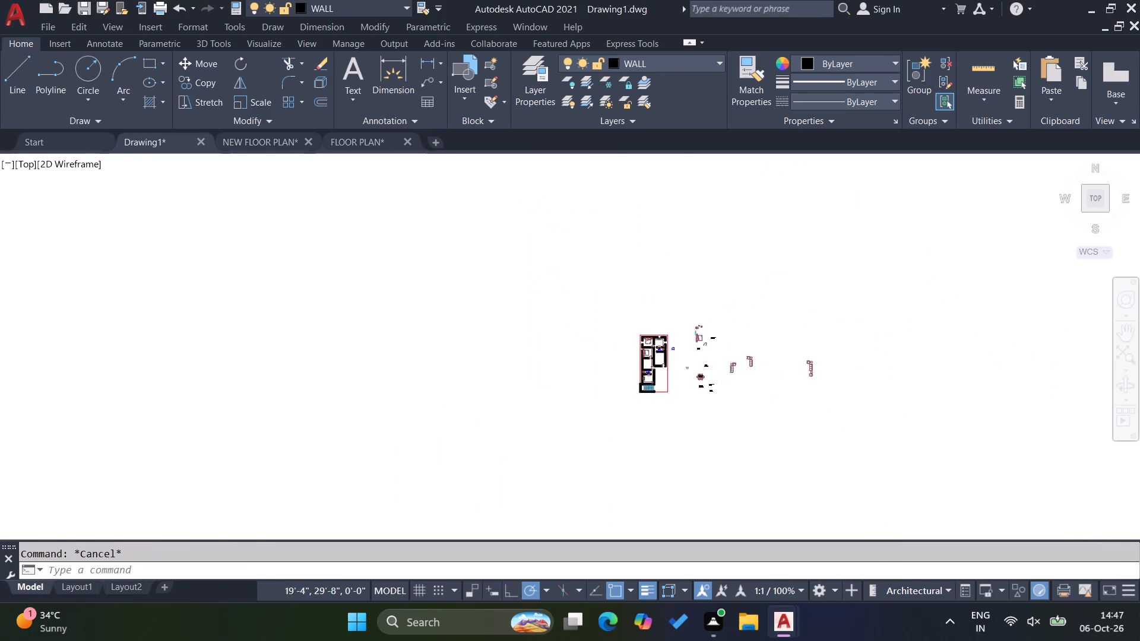
pyautogui.scroll(3, 658, 366)
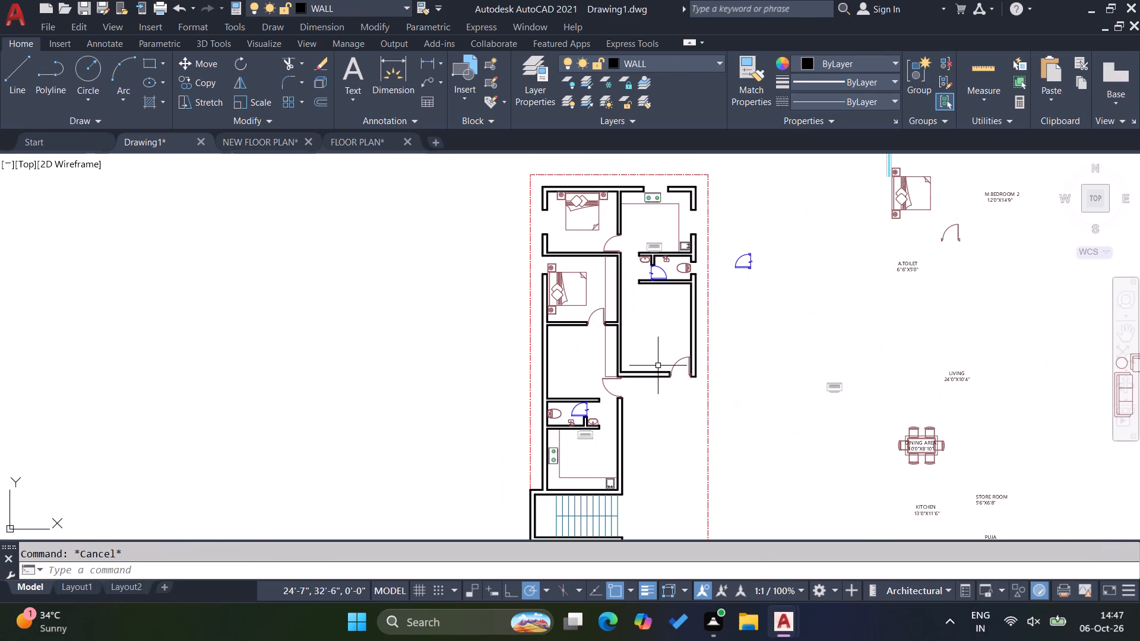
pyautogui.press('Escape')
pyautogui.scroll(-1, 658, 366)
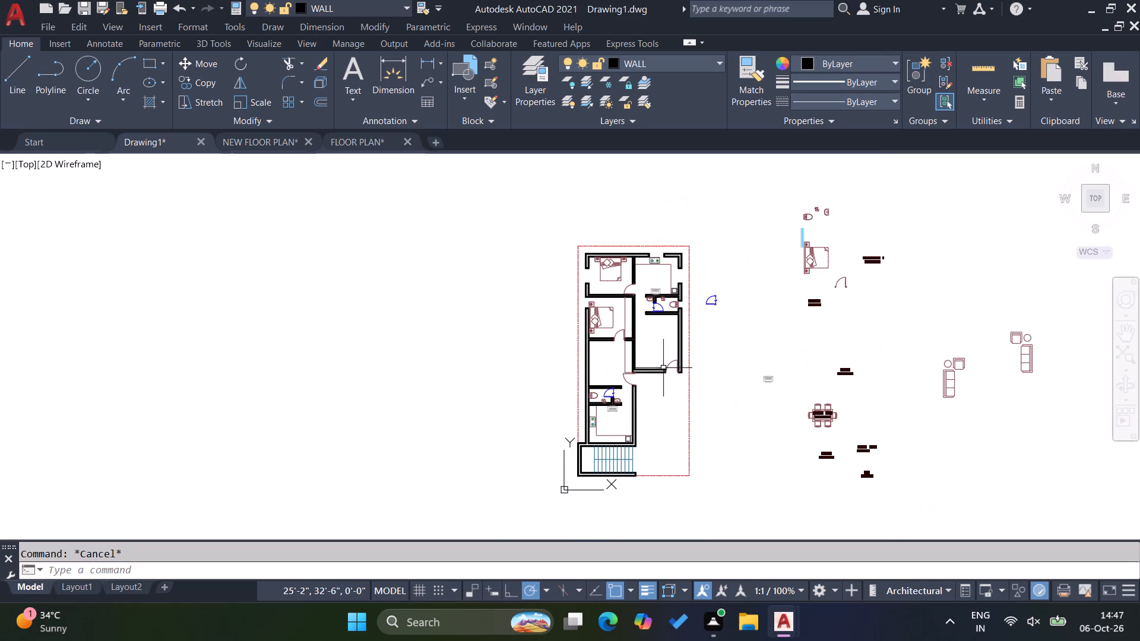
pyautogui.scroll(1, 726, 318)
# Close FLOOR PLAN.dwg and return to Drawing1.
pyautogui.click(411, 142)
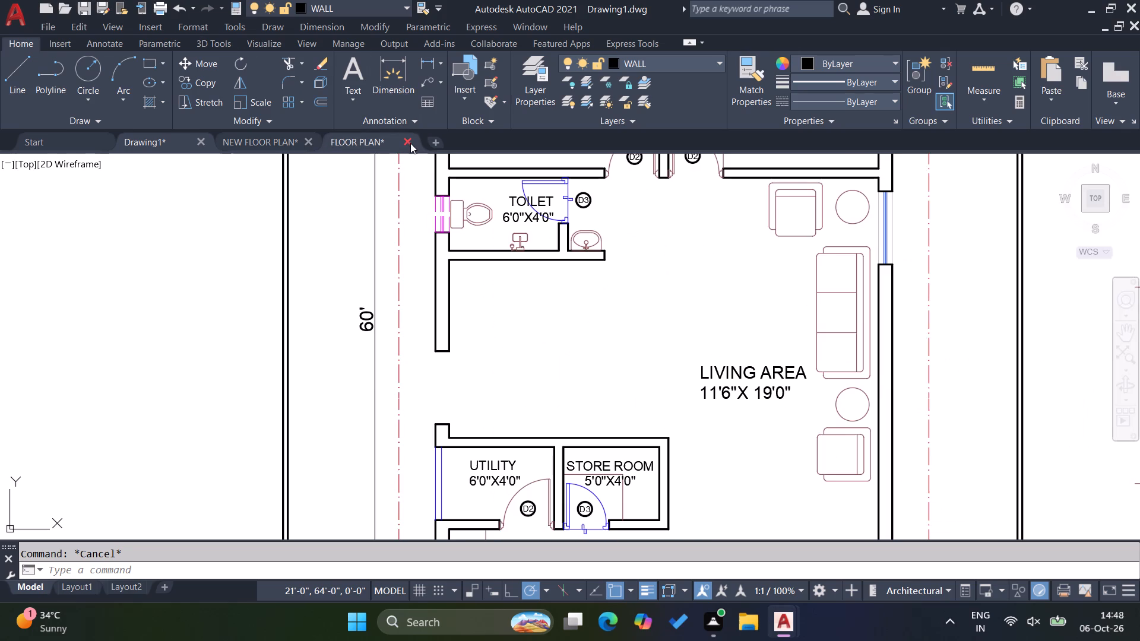
pyautogui.scroll(-2, 604, 398)
pyautogui.click(600, 344)
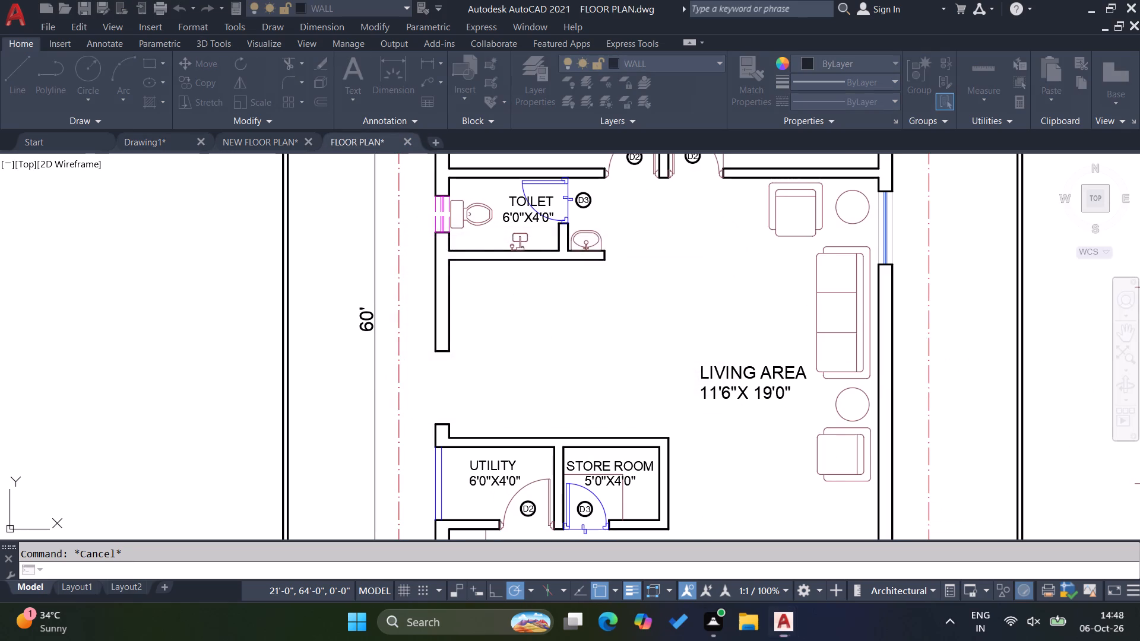
pyautogui.scroll(-2, 575, 323)
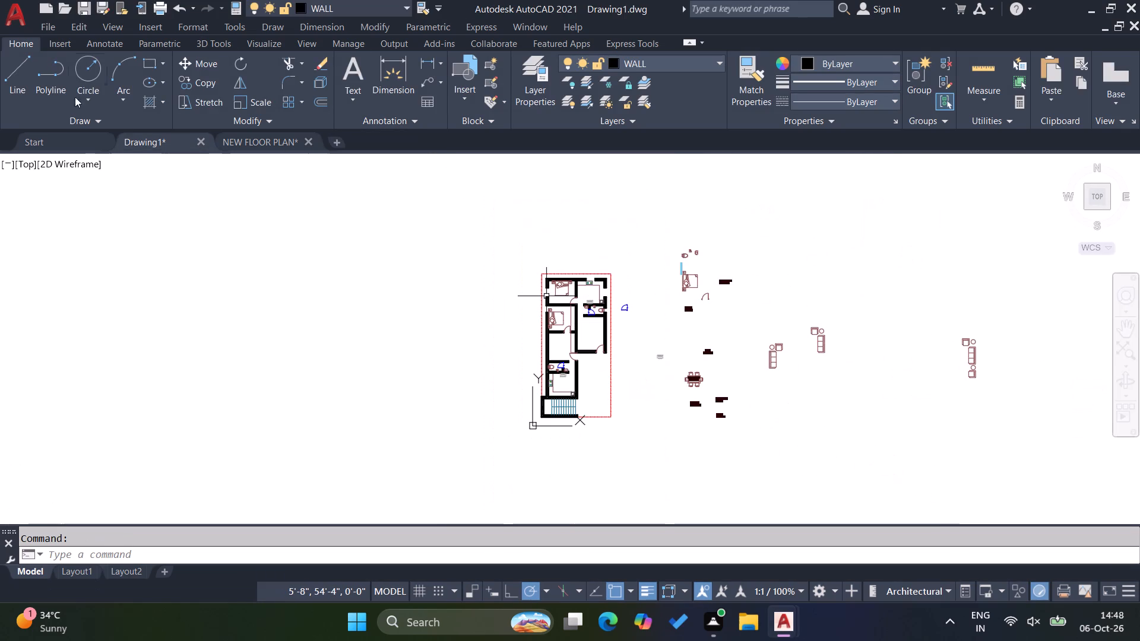
pyautogui.click(173, 147)
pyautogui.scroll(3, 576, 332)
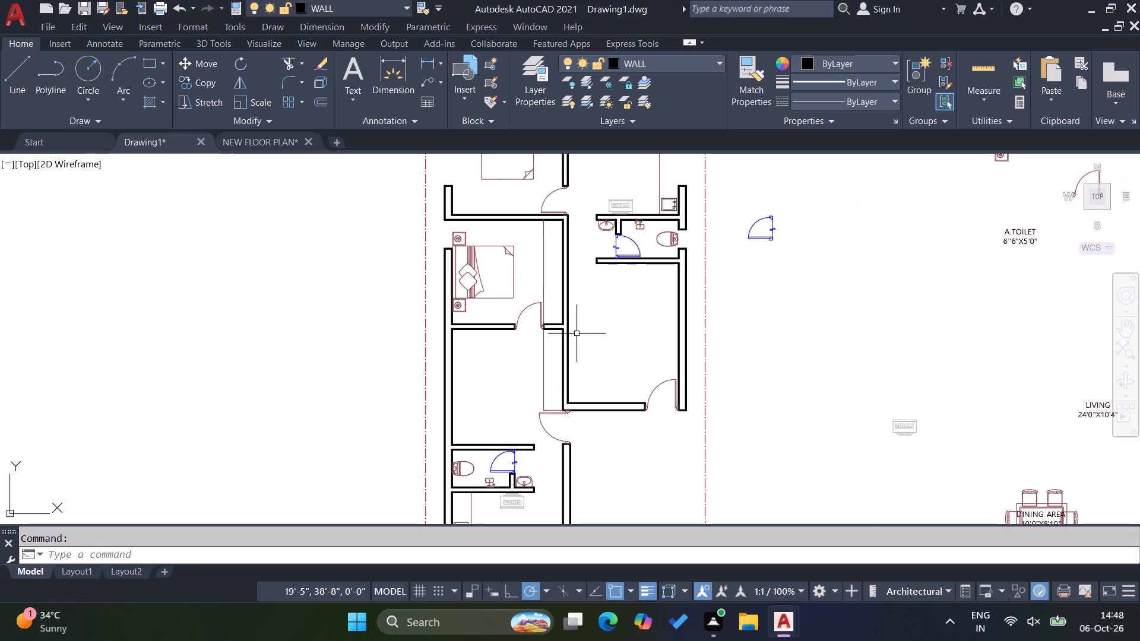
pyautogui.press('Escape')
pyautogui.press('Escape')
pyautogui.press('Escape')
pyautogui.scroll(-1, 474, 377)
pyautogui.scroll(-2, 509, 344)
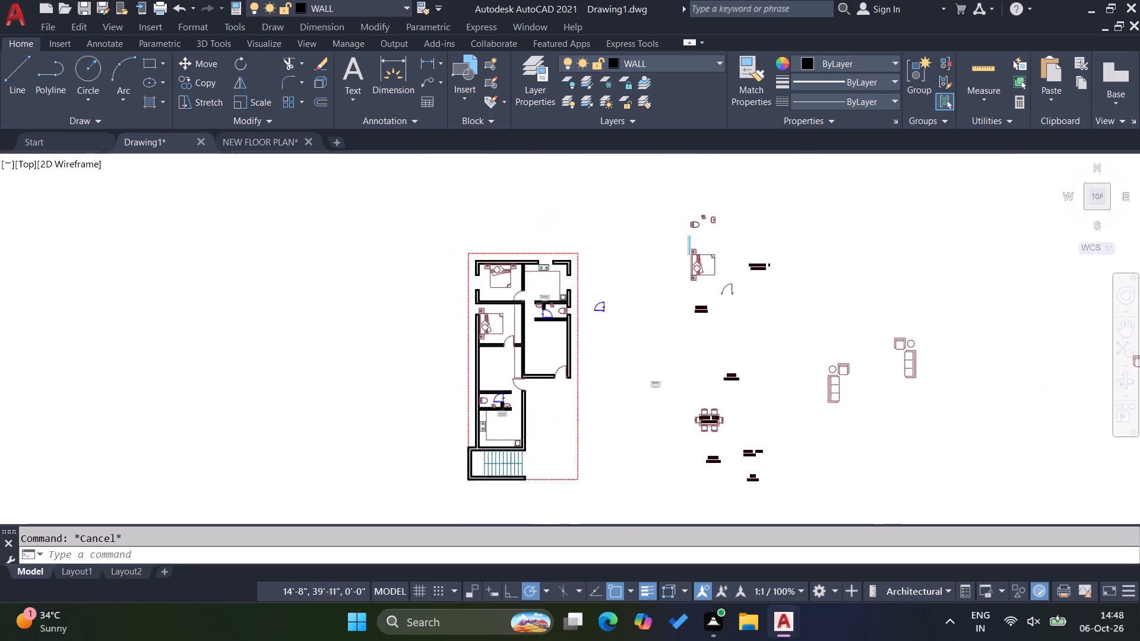
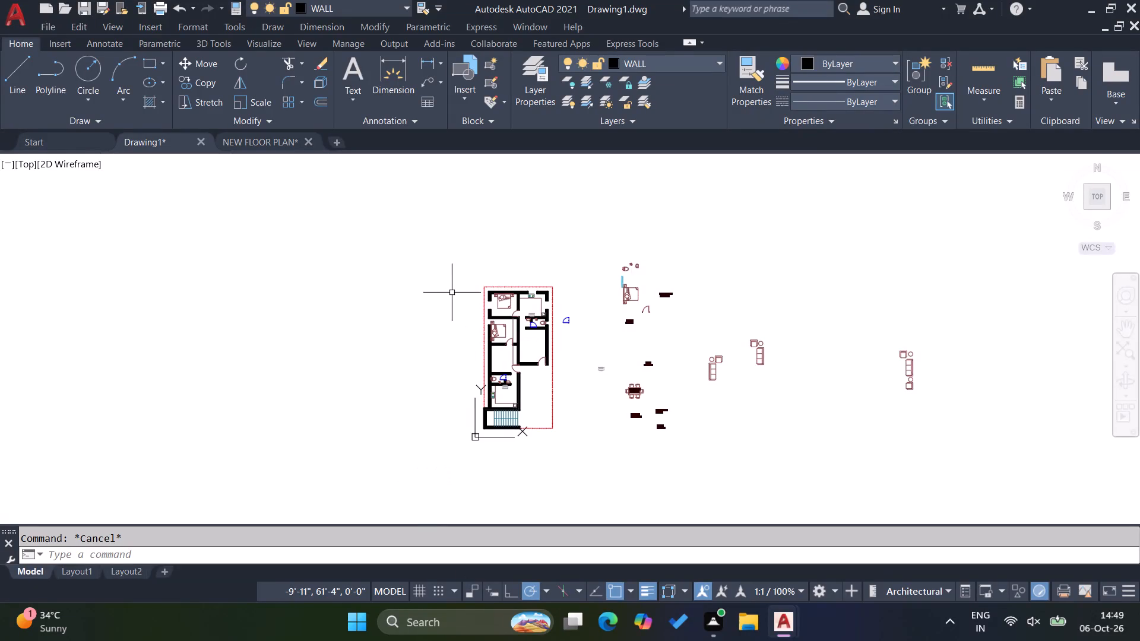
# Examine the room layouts, toilets, kitchens and bedrooms of the floor plans in NEW FLOOR PLAN.dwg.
pyautogui.scroll(3, 393, 326)
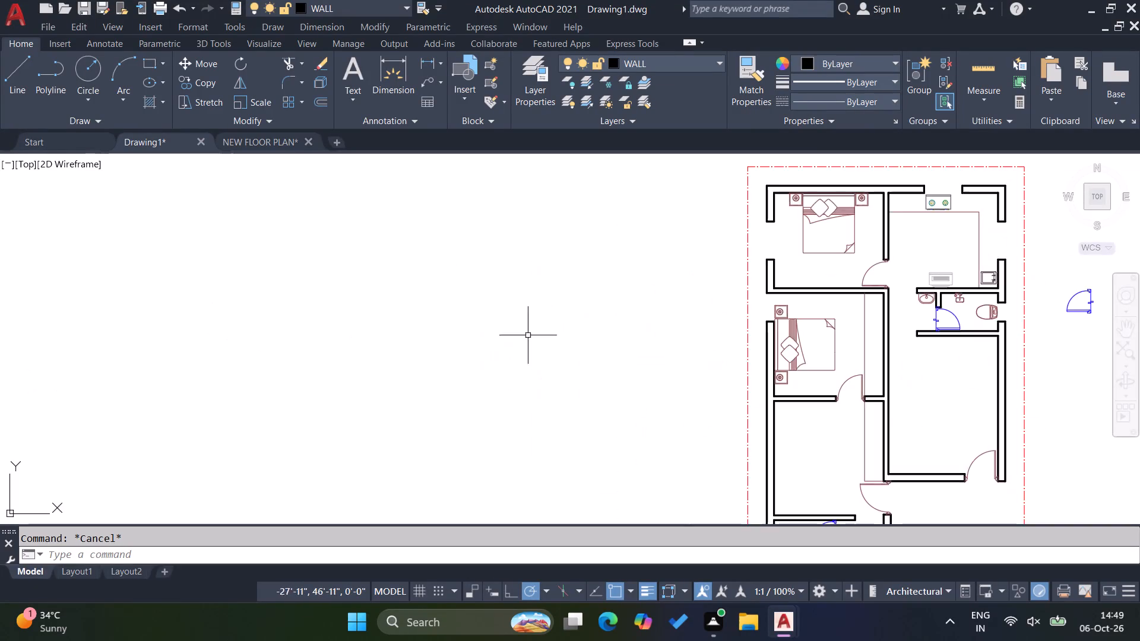
pyautogui.scroll(-4, 587, 345)
pyautogui.click(275, 139)
pyautogui.scroll(-1, 674, 347)
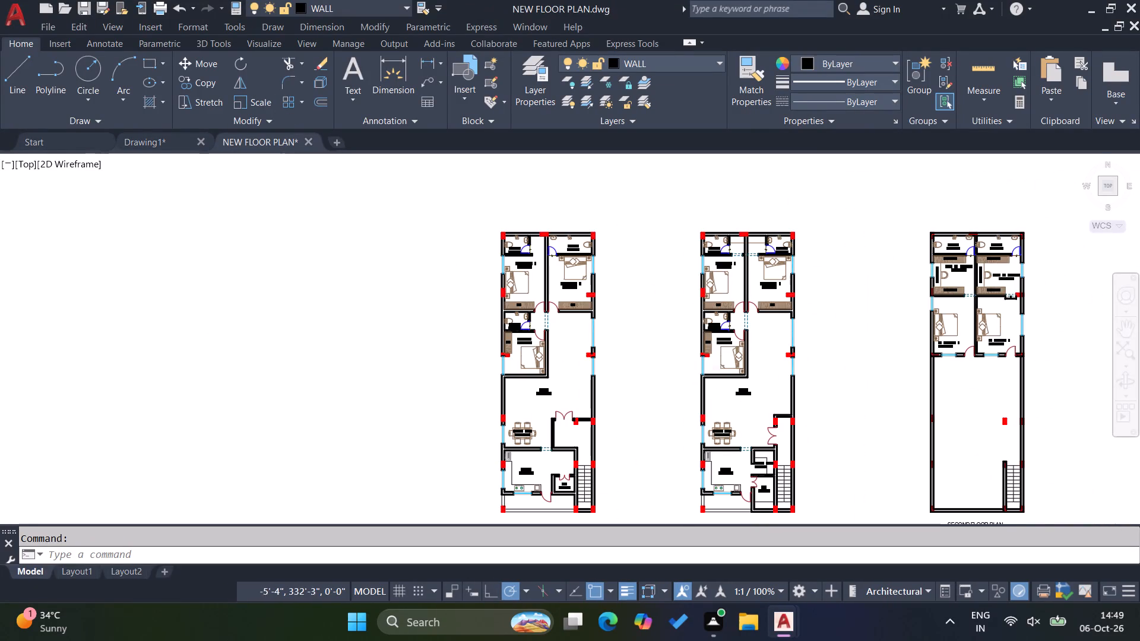
pyautogui.scroll(3, 766, 308)
pyautogui.scroll(-3, 604, 249)
pyautogui.scroll(3, 616, 356)
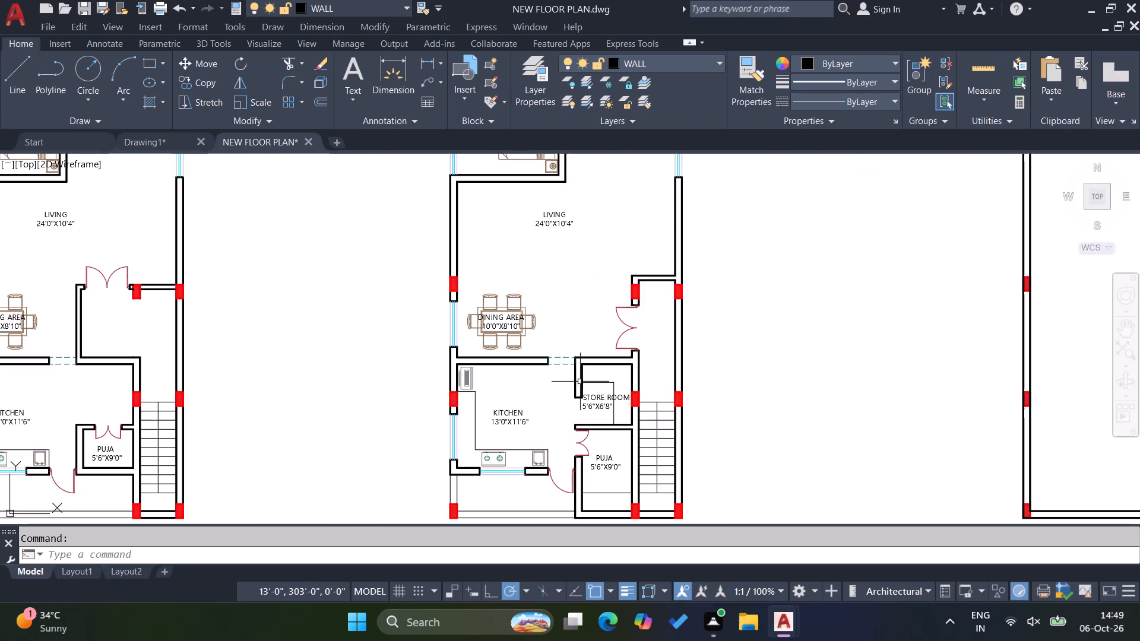
pyautogui.scroll(-2, 621, 367)
pyautogui.scroll(2, 582, 407)
pyautogui.scroll(-2, 559, 376)
pyautogui.scroll(3, 659, 450)
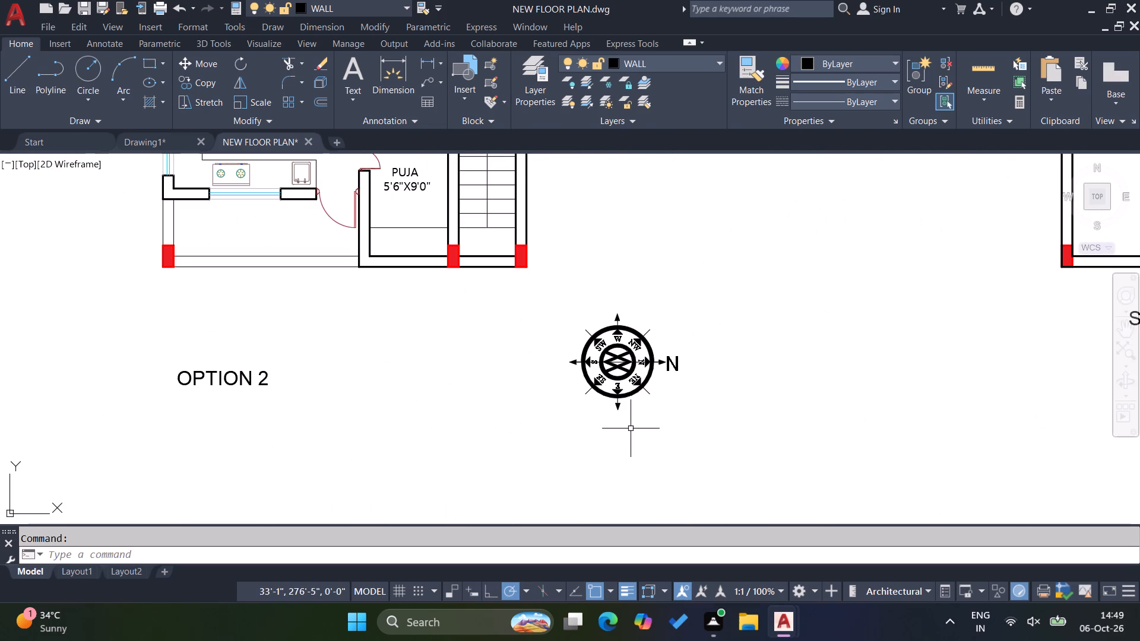
pyautogui.scroll(-2, 631, 429)
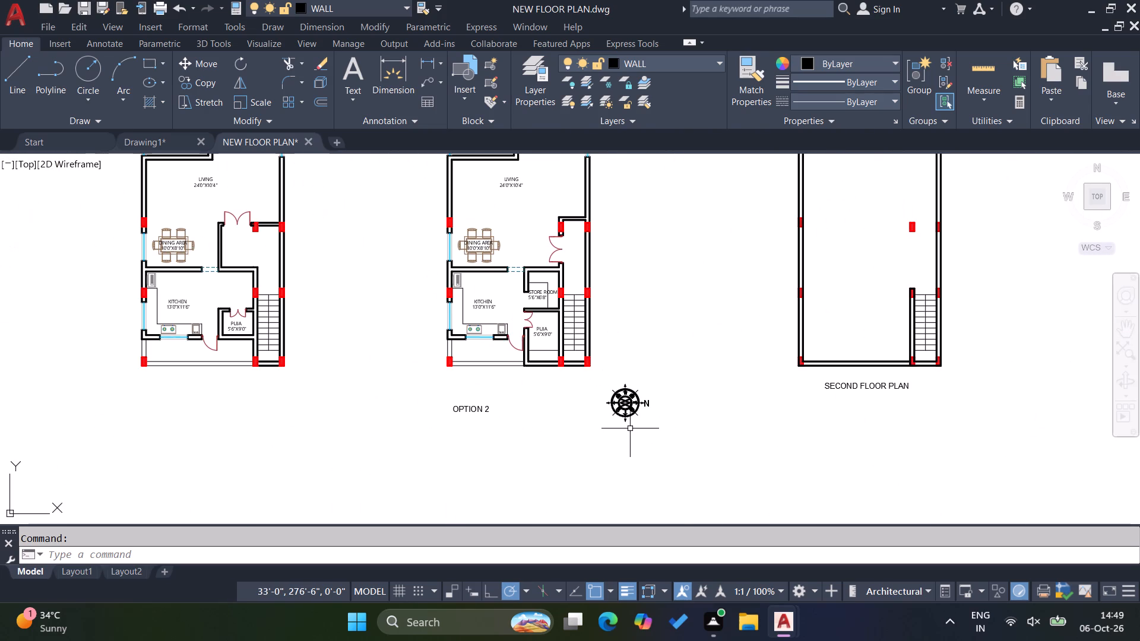
pyautogui.scroll(2, 427, 340)
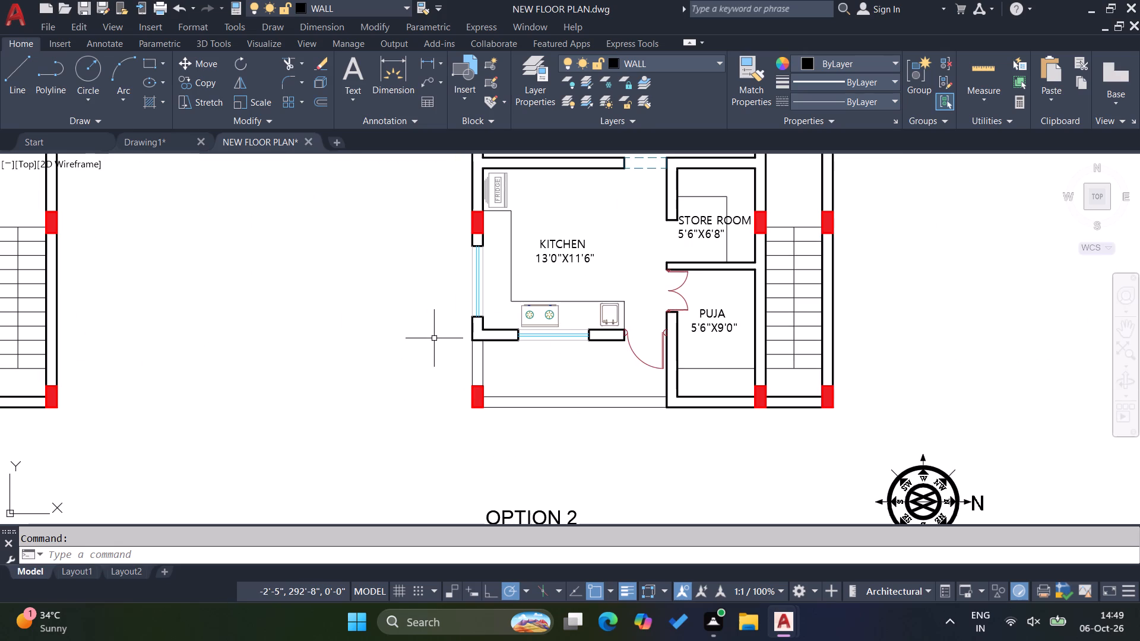
pyautogui.scroll(-3, 443, 347)
pyautogui.scroll(-1, 546, 332)
pyautogui.scroll(1, 514, 193)
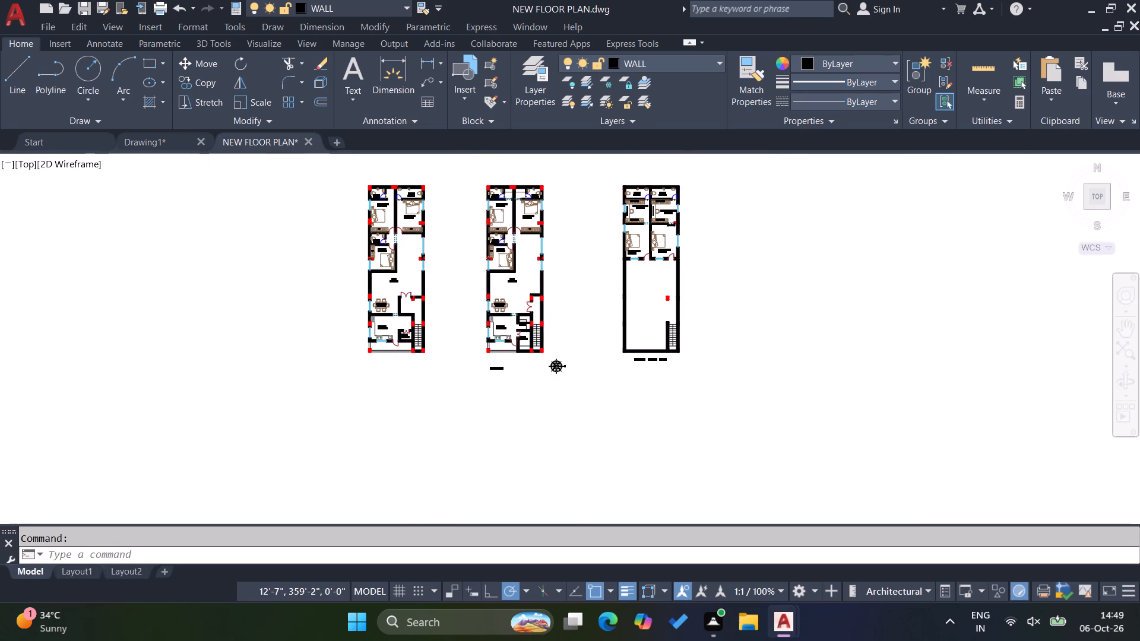
pyautogui.scroll(2, 514, 192)
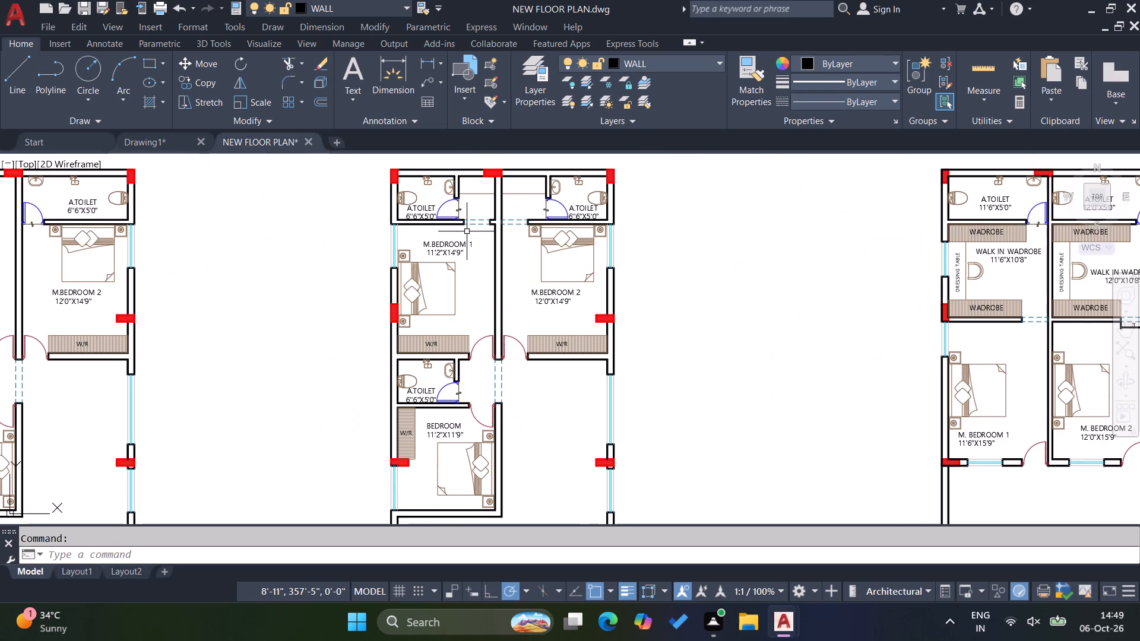
pyautogui.scroll(-2, 467, 231)
pyautogui.scroll(4, 459, 215)
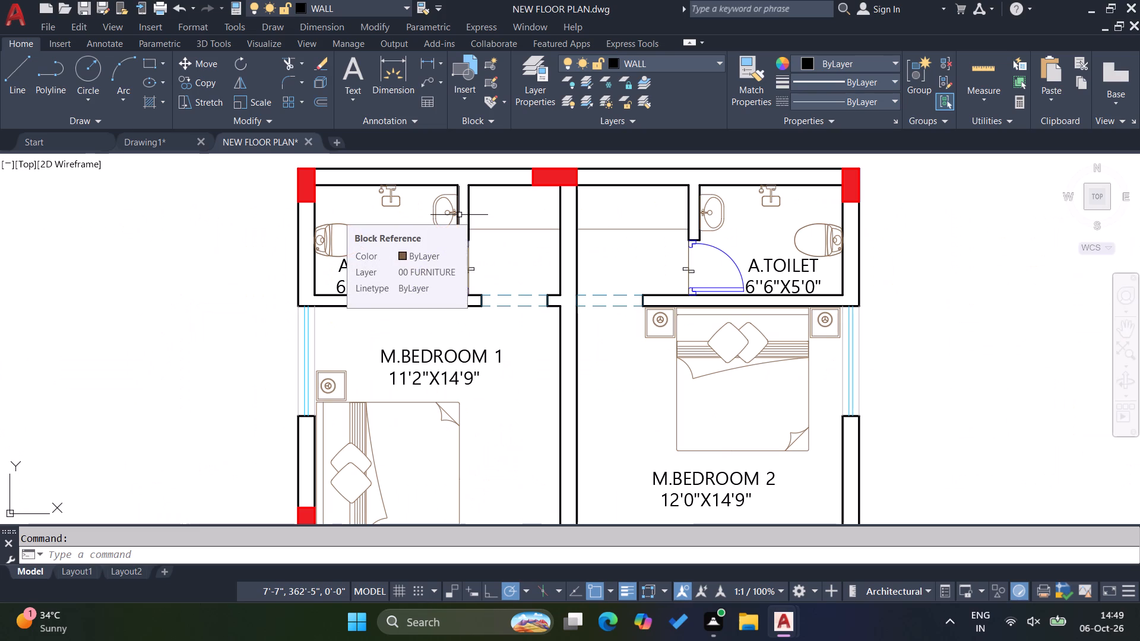
pyautogui.scroll(-4, 452, 214)
pyautogui.scroll(-1, 492, 246)
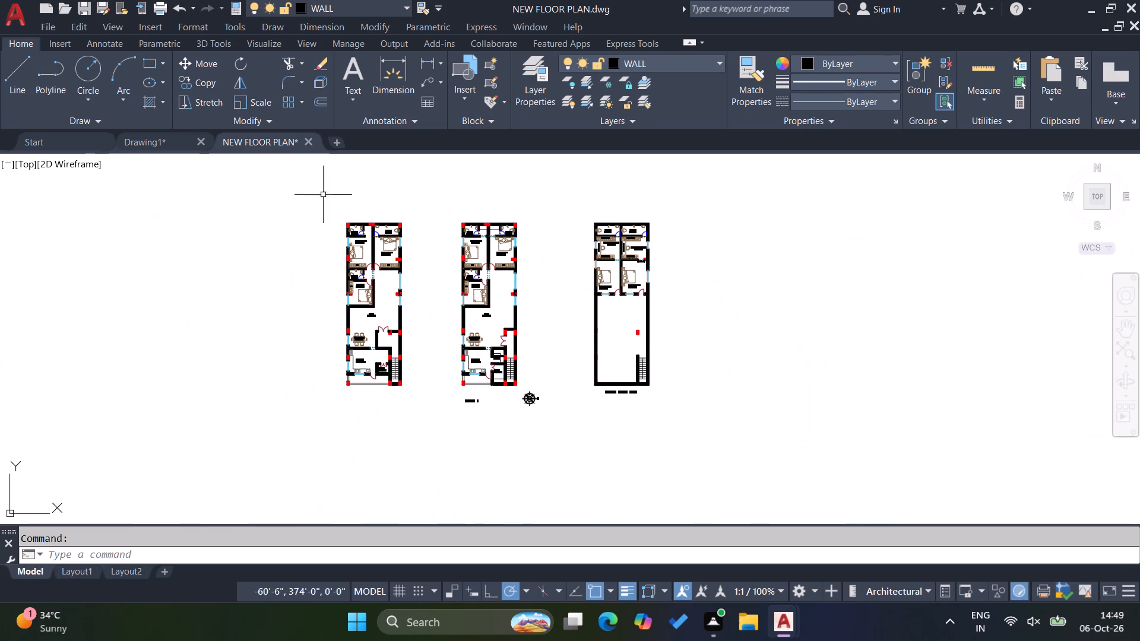
# Return to Drawing1 and examine the plan's empty rooms and wall openings alongside the loose furniture beside it.
pyautogui.click(163, 144)
pyautogui.scroll(2, 660, 347)
pyautogui.press('Escape')
pyautogui.press('Escape')
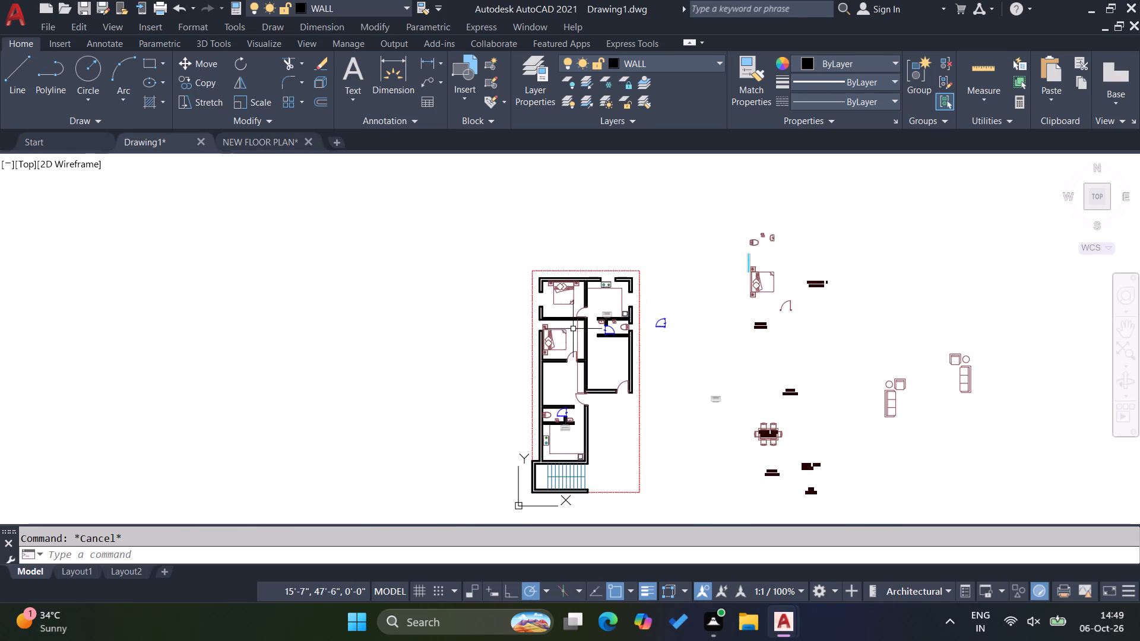
pyautogui.scroll(3, 563, 309)
pyautogui.press('Escape')
pyautogui.press('Escape')
pyautogui.press('Escape')
pyautogui.scroll(-3, 543, 289)
pyautogui.scroll(2, 557, 315)
pyautogui.press('Escape')
pyautogui.press('Escape')
pyautogui.press('Escape')
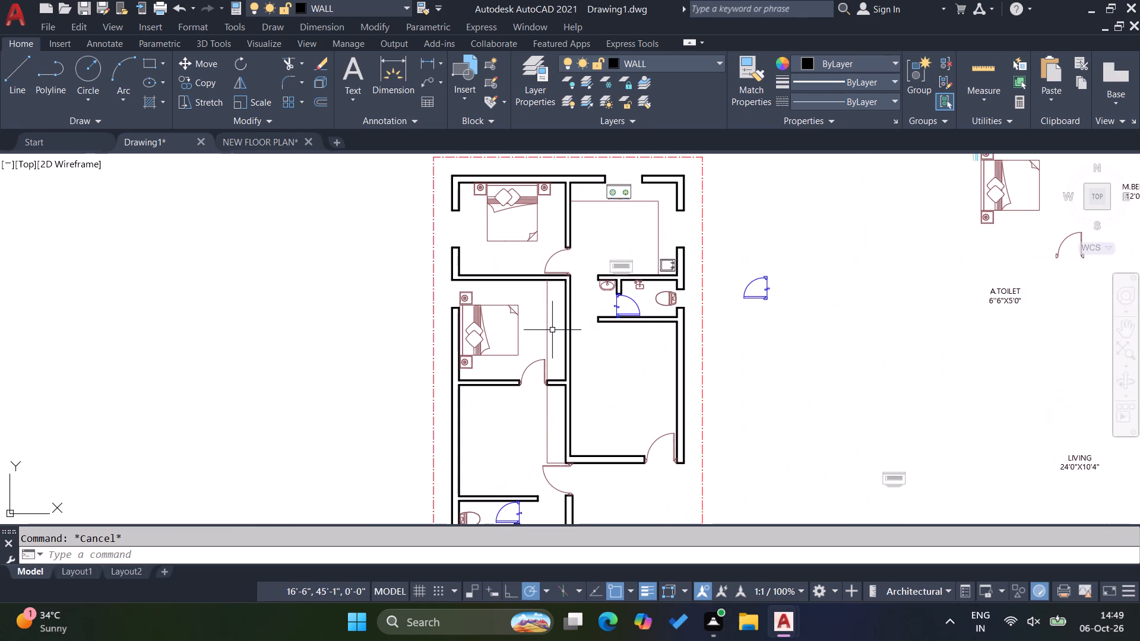
pyautogui.press('Escape')
pyautogui.press('Escape')
pyautogui.scroll(-2, 546, 321)
pyautogui.scroll(3, 486, 371)
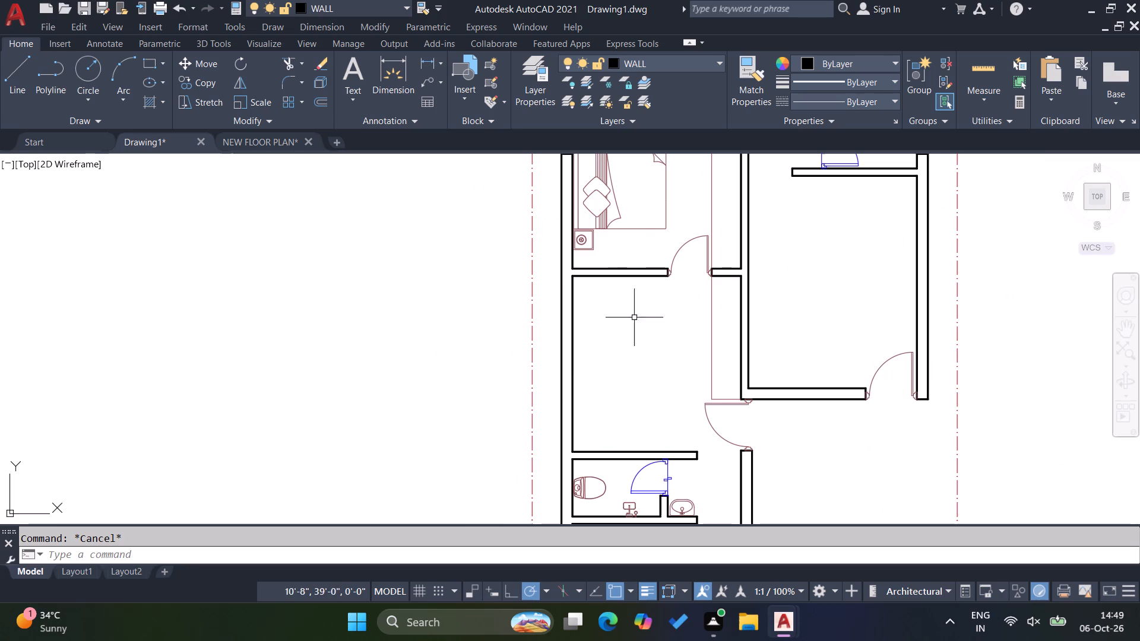
pyautogui.scroll(2, 636, 323)
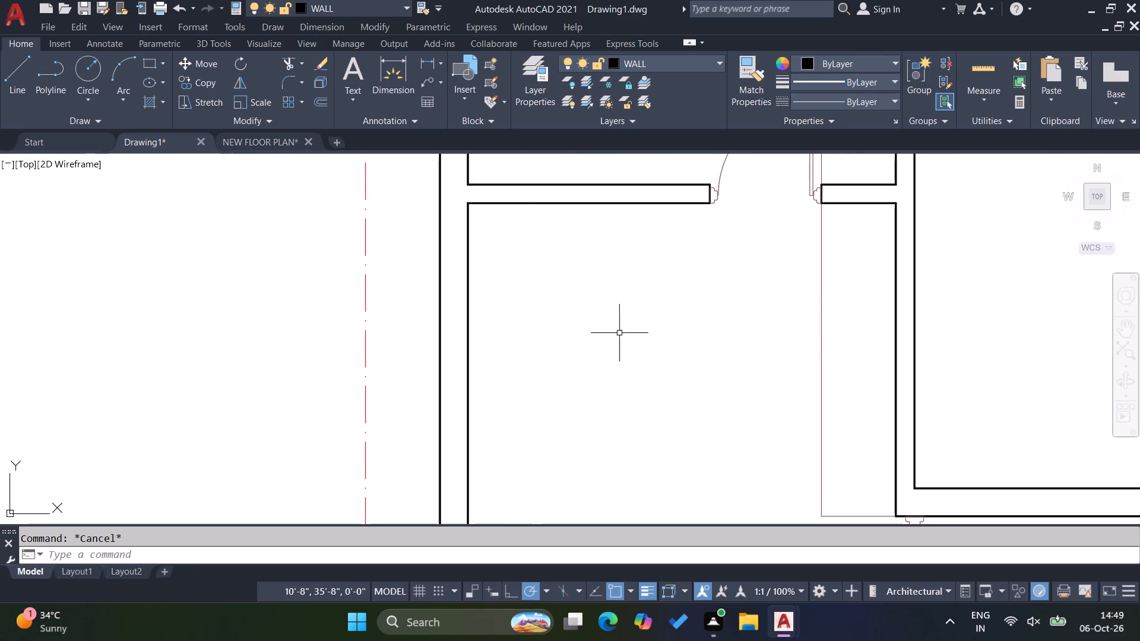
pyautogui.scroll(-3, 596, 348)
pyautogui.scroll(2, 609, 390)
pyautogui.press('Escape')
pyautogui.press('Escape')
pyautogui.press('Escape')
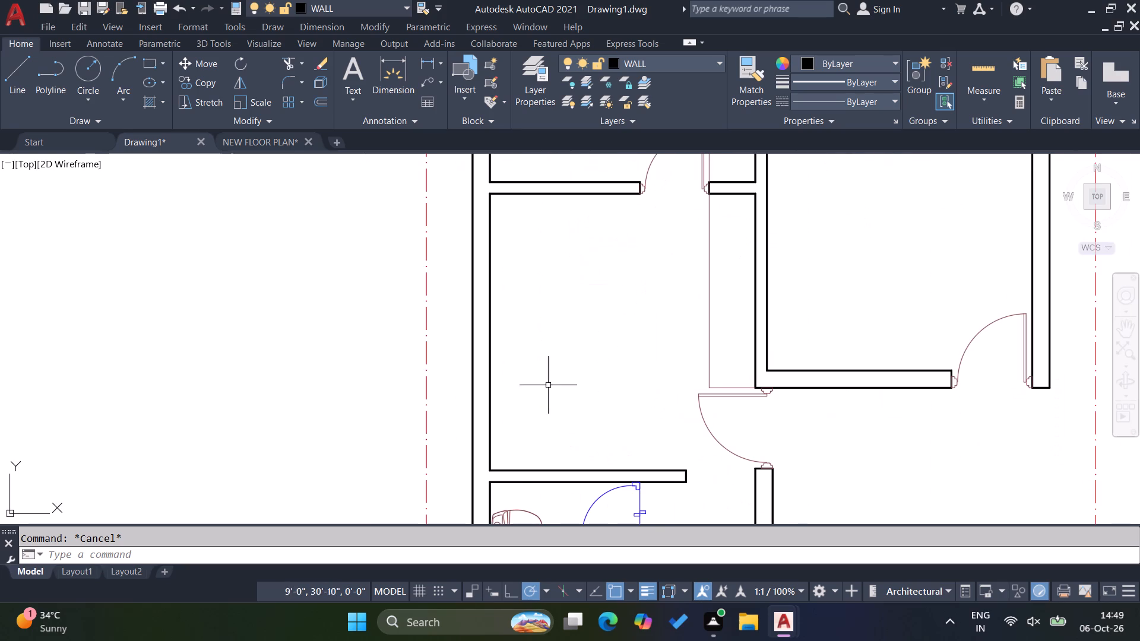
pyautogui.scroll(-2, 539, 383)
pyautogui.scroll(1, 750, 269)
pyautogui.scroll(-3, 687, 261)
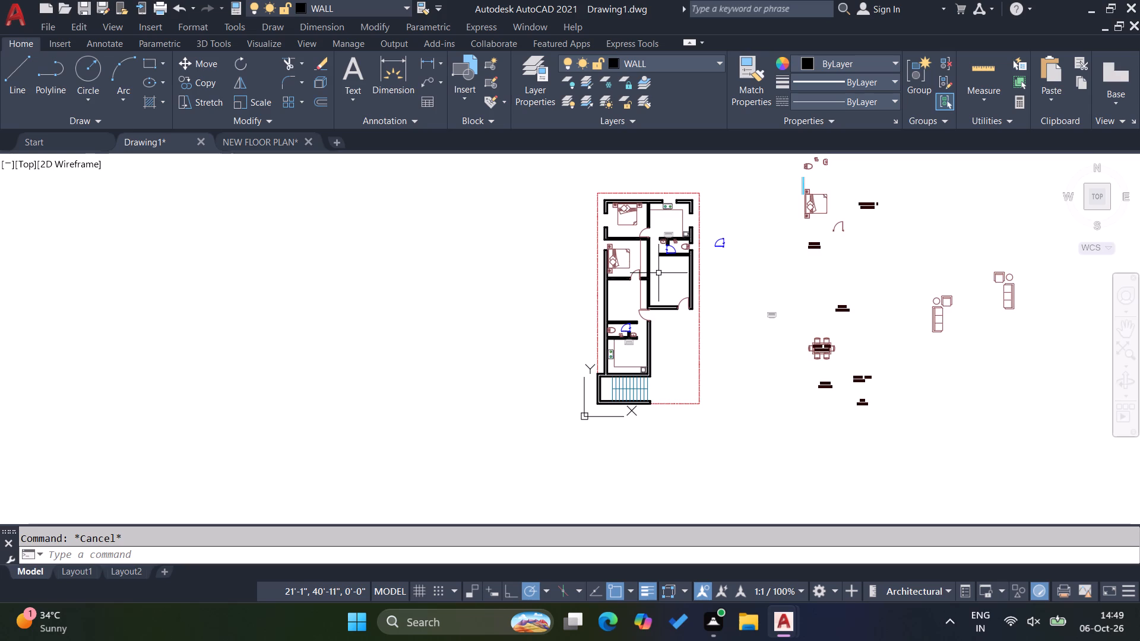
pyautogui.press('Escape')
pyautogui.press('Escape')
pyautogui.press('Escape')
pyautogui.press('Escape')
pyautogui.press('Escape')
pyautogui.scroll(2, 665, 335)
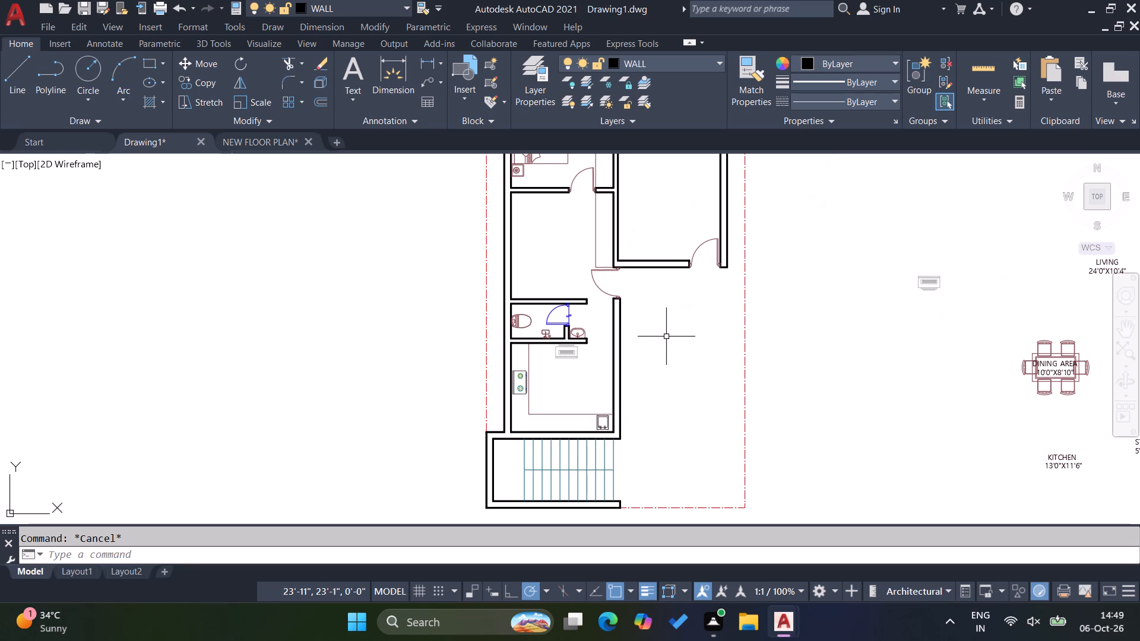
pyautogui.press('Escape')
pyautogui.press('Escape')
pyautogui.press('Escape')
pyautogui.scroll(-1, 643, 351)
pyautogui.scroll(1, 638, 259)
pyautogui.scroll(-2, 652, 363)
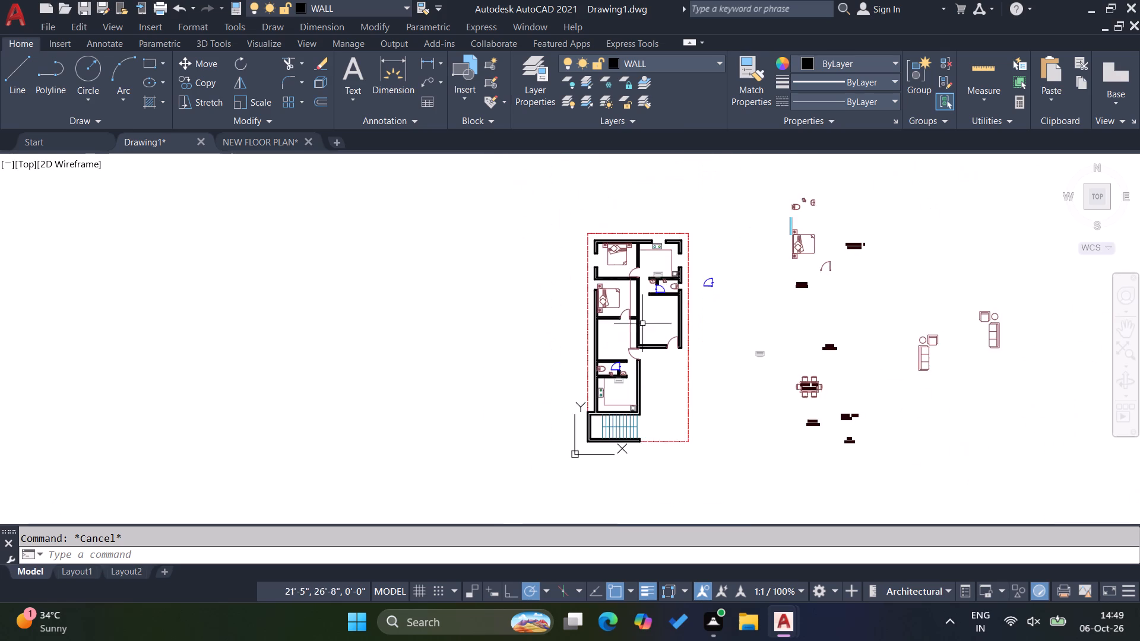
pyautogui.scroll(2, 660, 250)
pyautogui.scroll(-2, 636, 263)
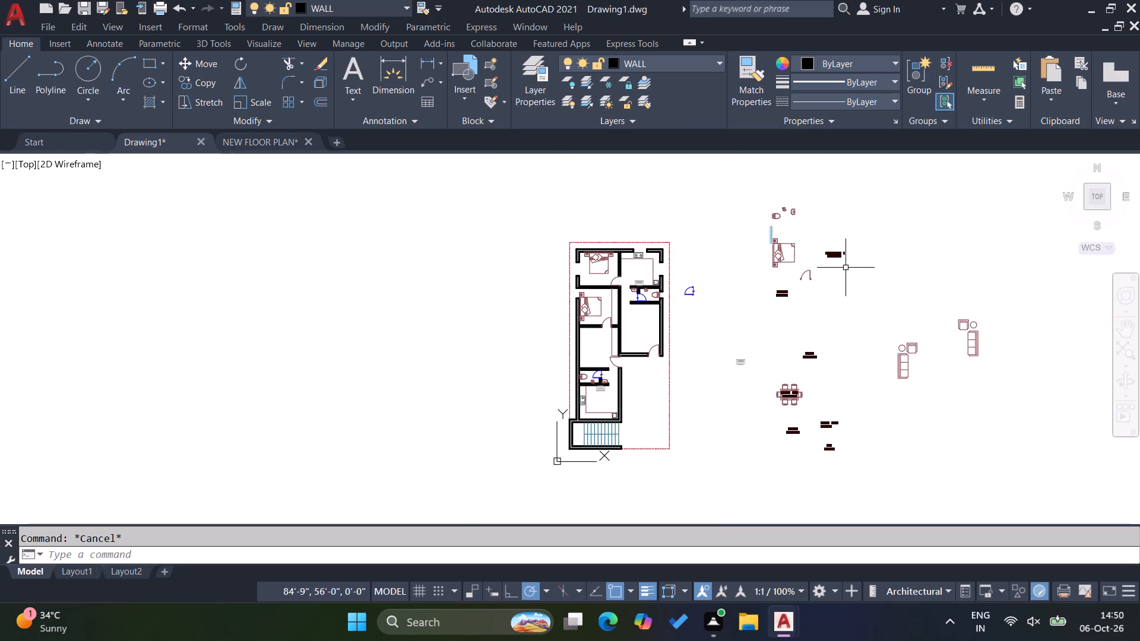
# Copy the window beside the loose bed to about 6'-1" outside the top-left bedroom's wall opening, level with the opening's lower edge.
pyautogui.scroll(5, 758, 230)
pyautogui.click(723, 211)
pyautogui.click(816, 250)
pyautogui.moveTo(834, 262); pyautogui.dragTo(819, 255)
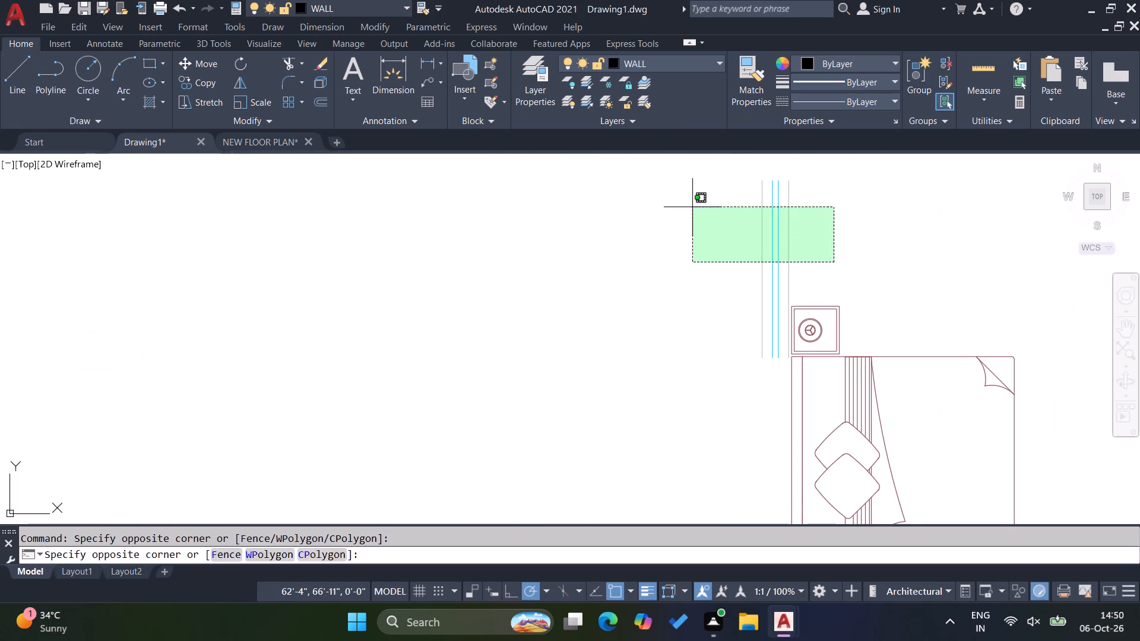
pyautogui.click(669, 204)
pyautogui.press('c')
pyautogui.press('o')
pyautogui.press('Return')
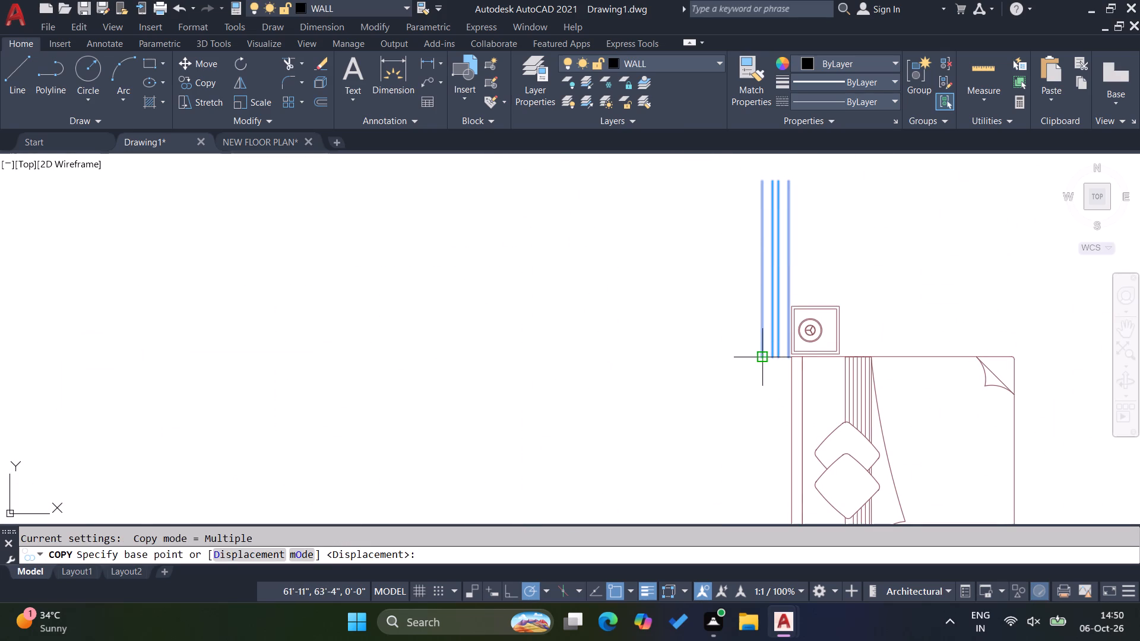
pyautogui.click(764, 359)
pyautogui.scroll(-6, 812, 313)
pyautogui.scroll(3, 494, 361)
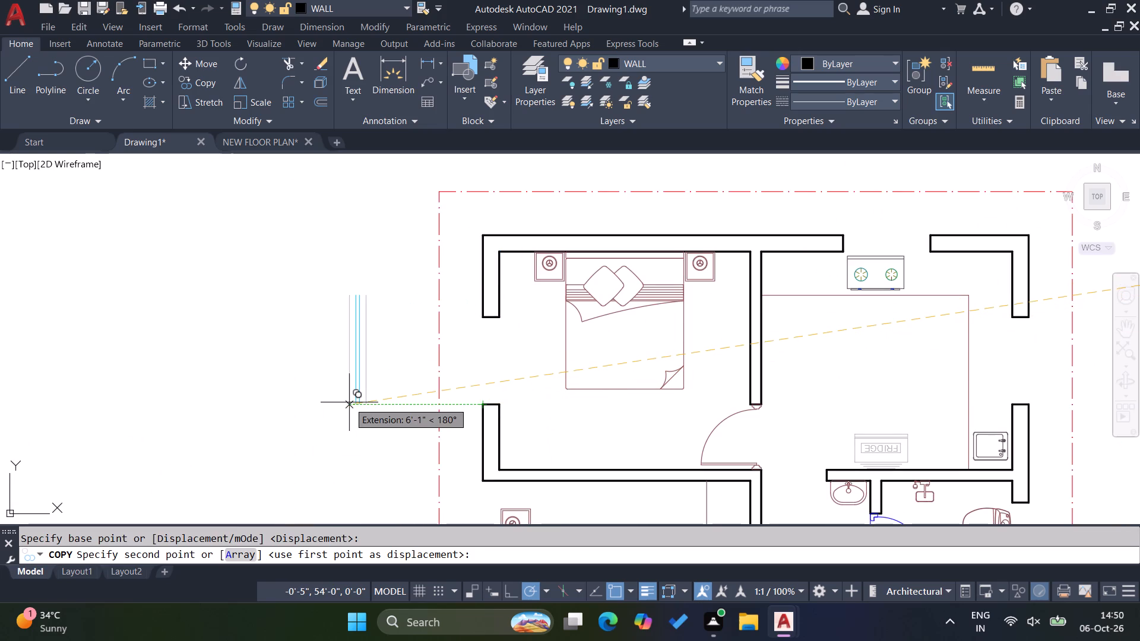
pyautogui.click(349, 402)
pyautogui.press('Escape')
pyautogui.press('Escape')
pyautogui.press('Escape')
# Measure the copied window's length with a linear dimension preview.
pyautogui.click(433, 67)
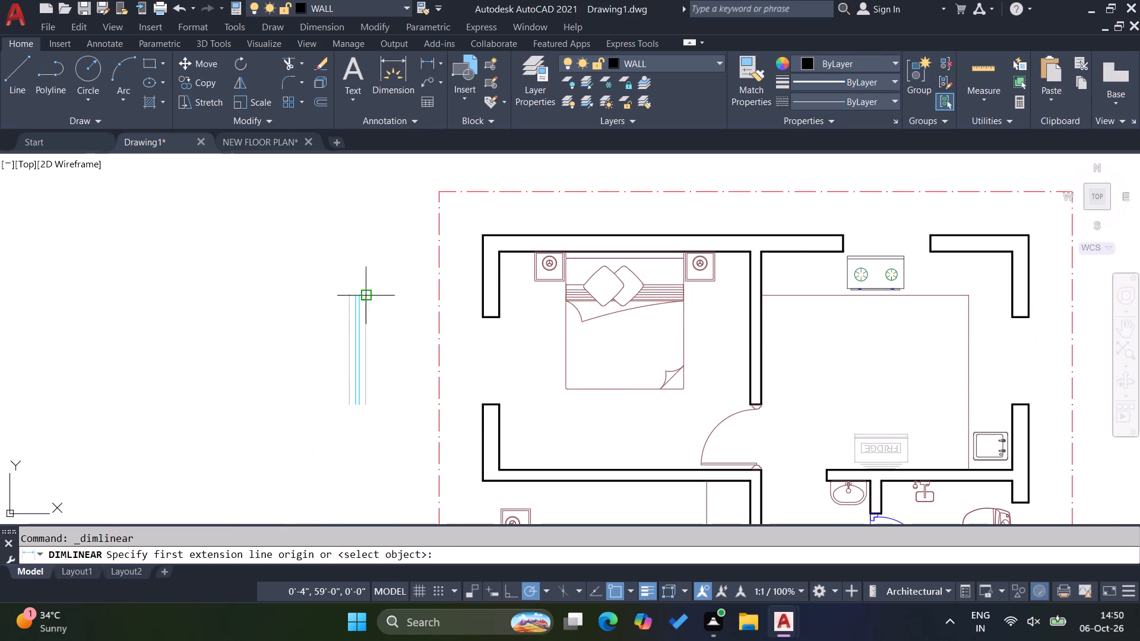
pyautogui.click(369, 300)
pyautogui.click(362, 405)
pyautogui.press('Escape')
pyautogui.press('Escape')
# Stretch the copied window's upper end downward by 1'.
pyautogui.click(389, 331)
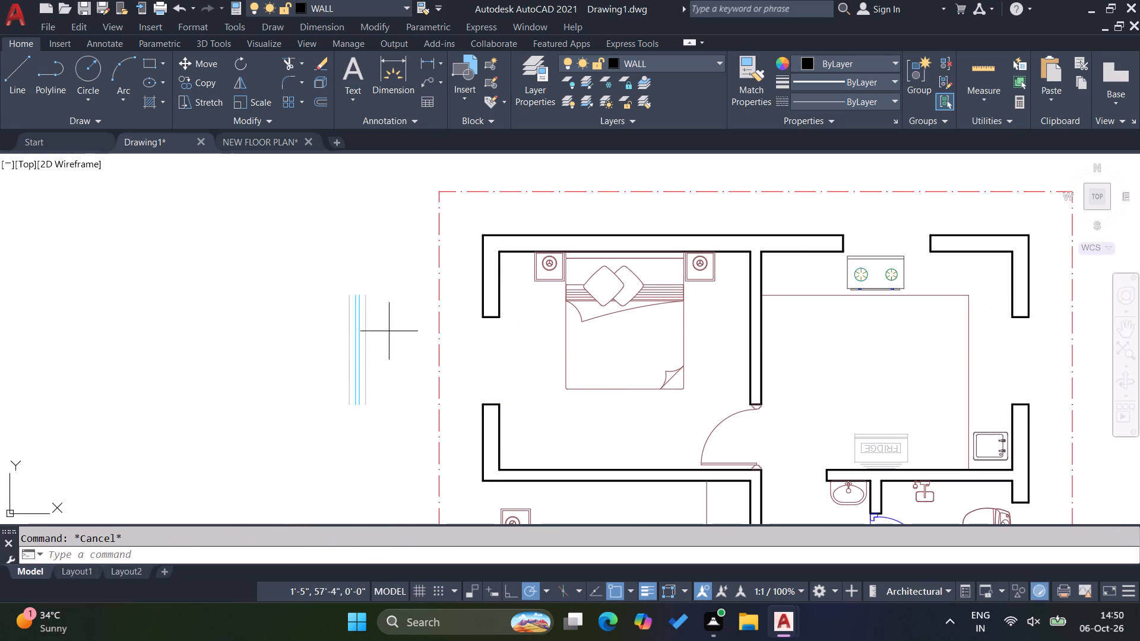
pyautogui.click(332, 255)
pyautogui.press('s')
pyautogui.press('Return')
pyautogui.scroll(3, 335, 287)
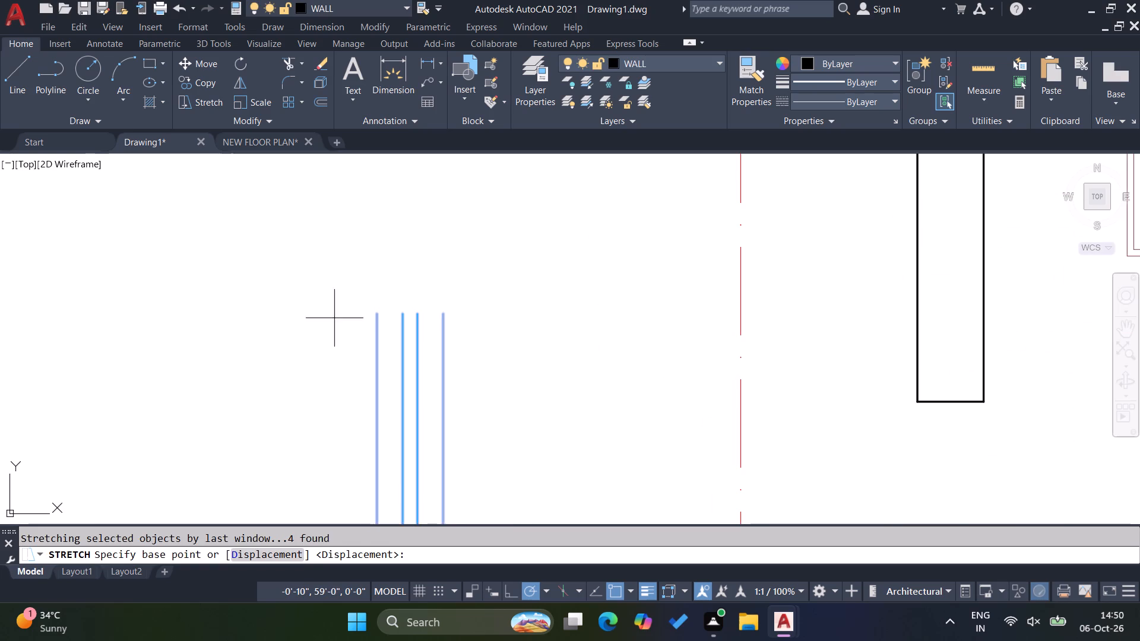
pyautogui.click(335, 319)
pyautogui.write("1'")
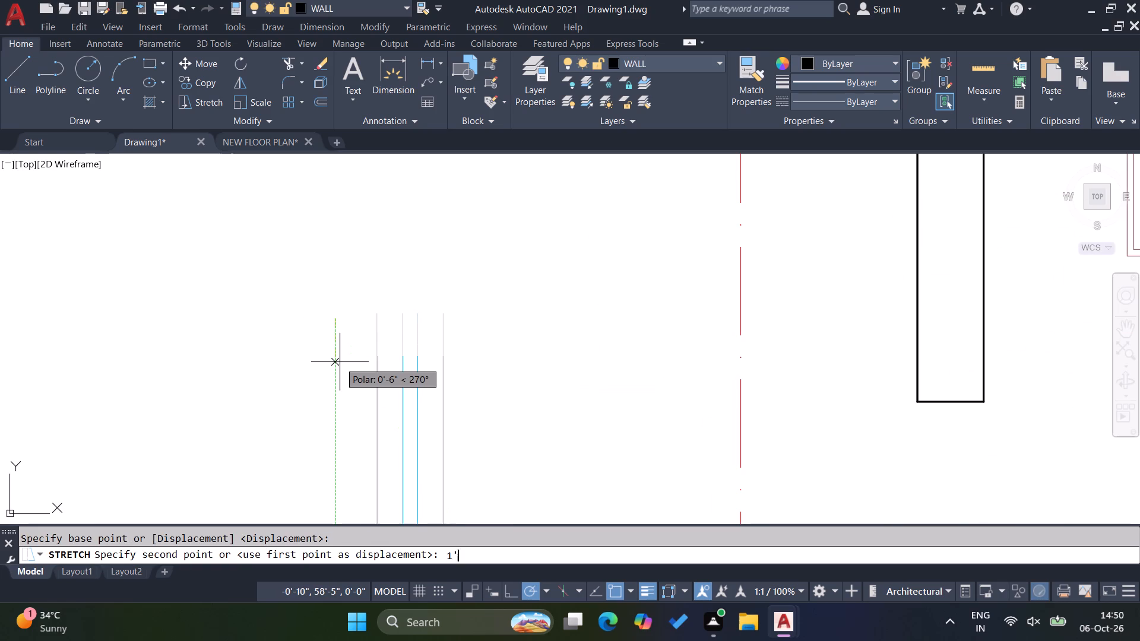
pyautogui.press('Return')
pyautogui.scroll(-3, 521, 289)
pyautogui.press('Escape')
pyautogui.press('Escape')
pyautogui.press('Escape')
pyautogui.press('Escape')
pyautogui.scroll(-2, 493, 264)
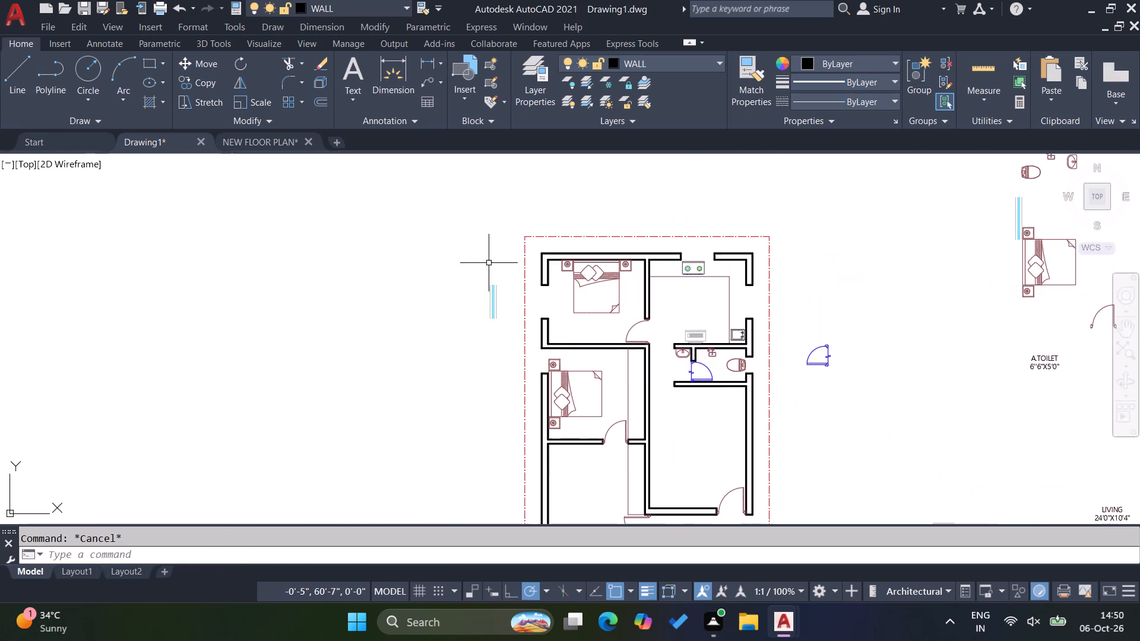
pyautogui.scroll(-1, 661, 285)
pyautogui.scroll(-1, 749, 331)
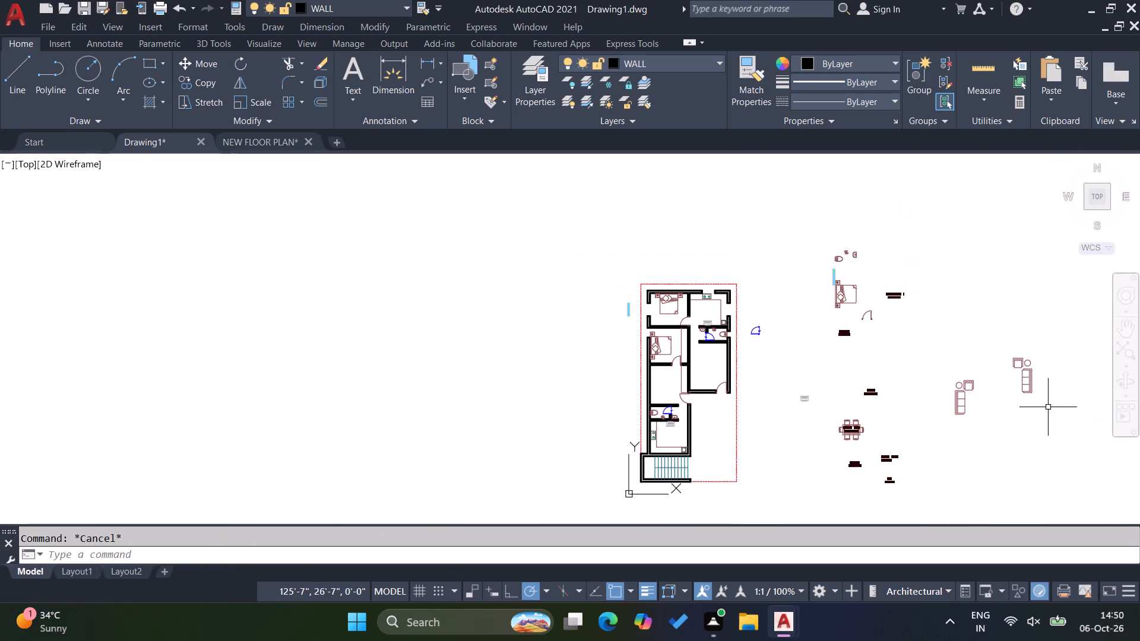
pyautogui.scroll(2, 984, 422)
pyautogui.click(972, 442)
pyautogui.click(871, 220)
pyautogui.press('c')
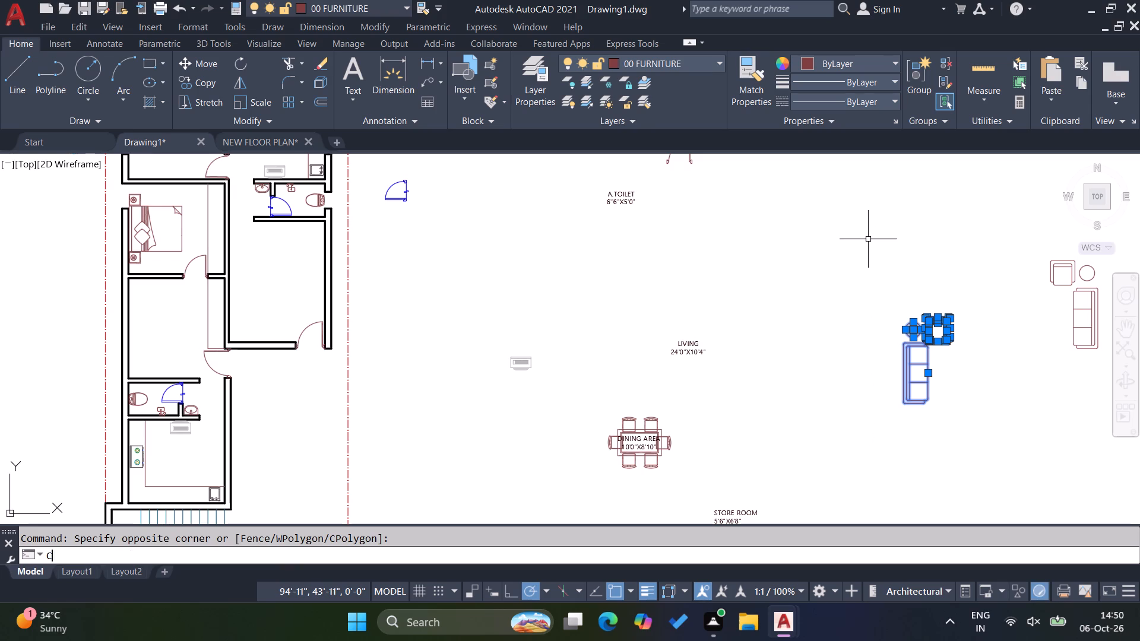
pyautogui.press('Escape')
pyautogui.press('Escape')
# Group the sofa, armchair and round table of the loose set nearest the floor plan.
pyautogui.moveTo(961, 426); pyautogui.dragTo(955, 418)
pyautogui.click(868, 278)
pyautogui.press('g')
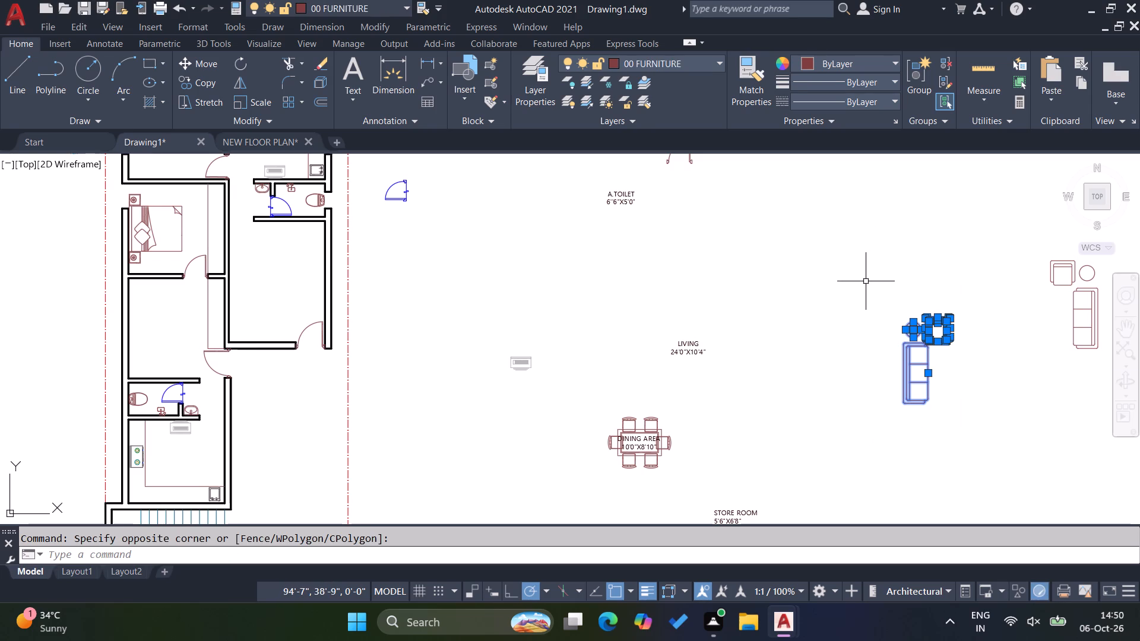
pyautogui.press('Return')
# Copy the grouped sofa set into the empty room above the lower toilet, with the sofa's back against the midpoint of the outer wall.
pyautogui.moveTo(968, 386); pyautogui.dragTo(961, 379)
pyautogui.click(883, 299)
pyautogui.write('CO')
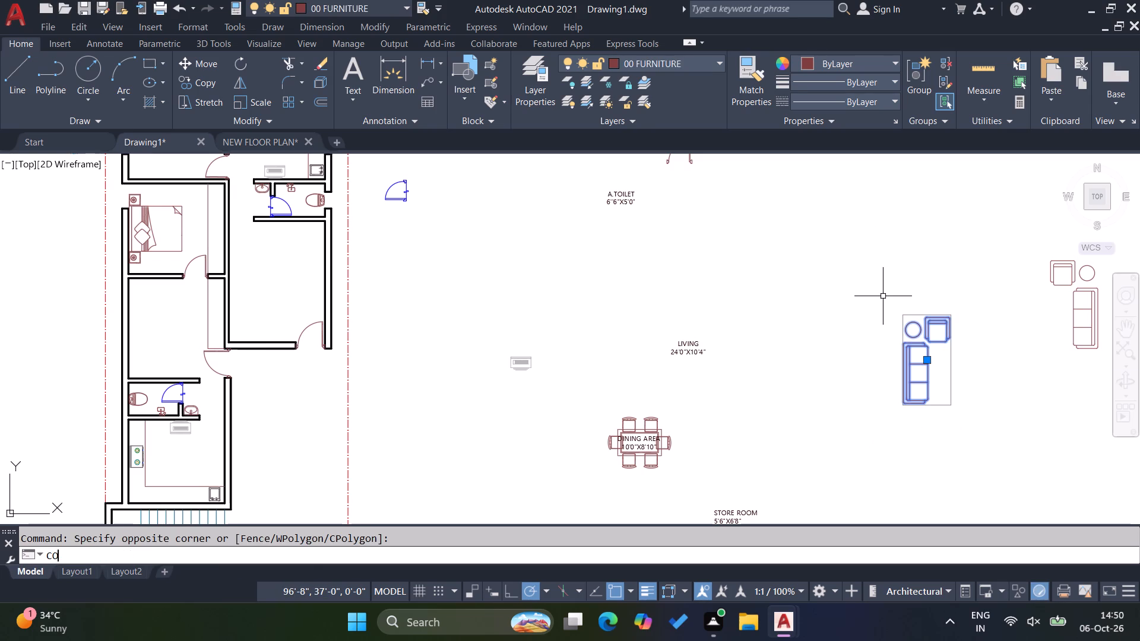
pyautogui.press('Return')
pyautogui.click(899, 364)
pyautogui.scroll(-2, 951, 336)
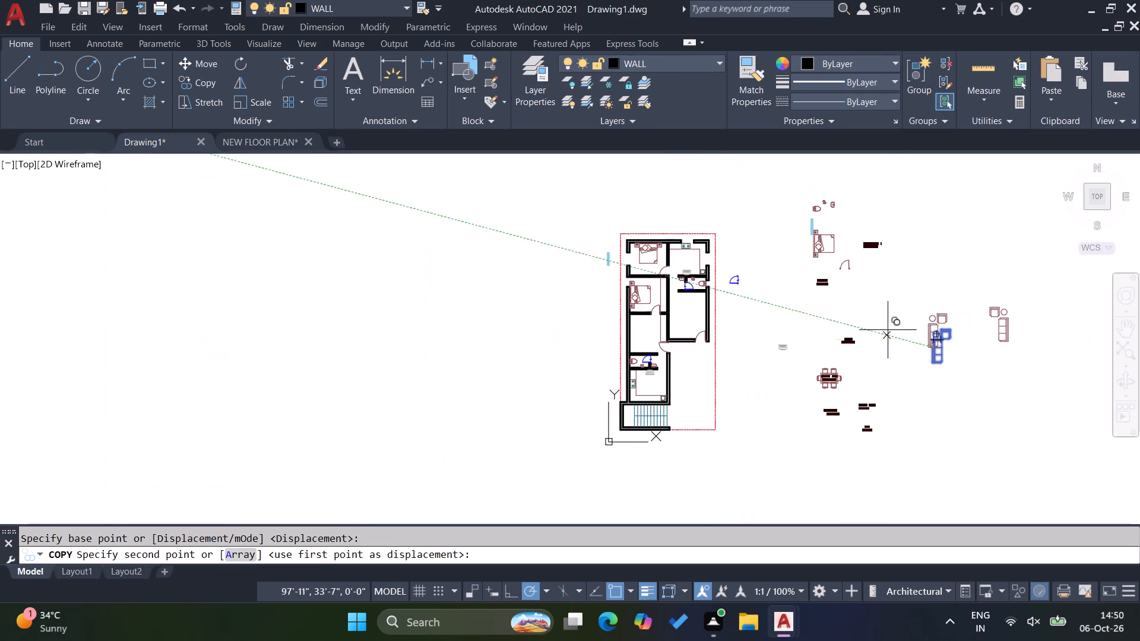
pyautogui.scroll(3, 650, 337)
pyautogui.scroll(1, 556, 313)
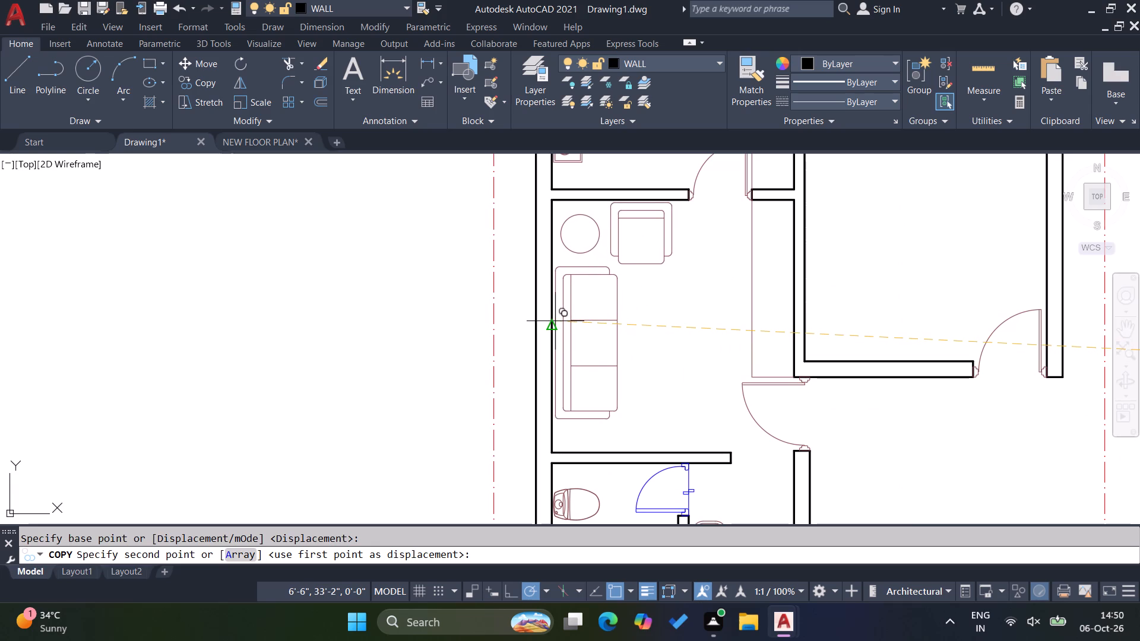
pyautogui.click(555, 324)
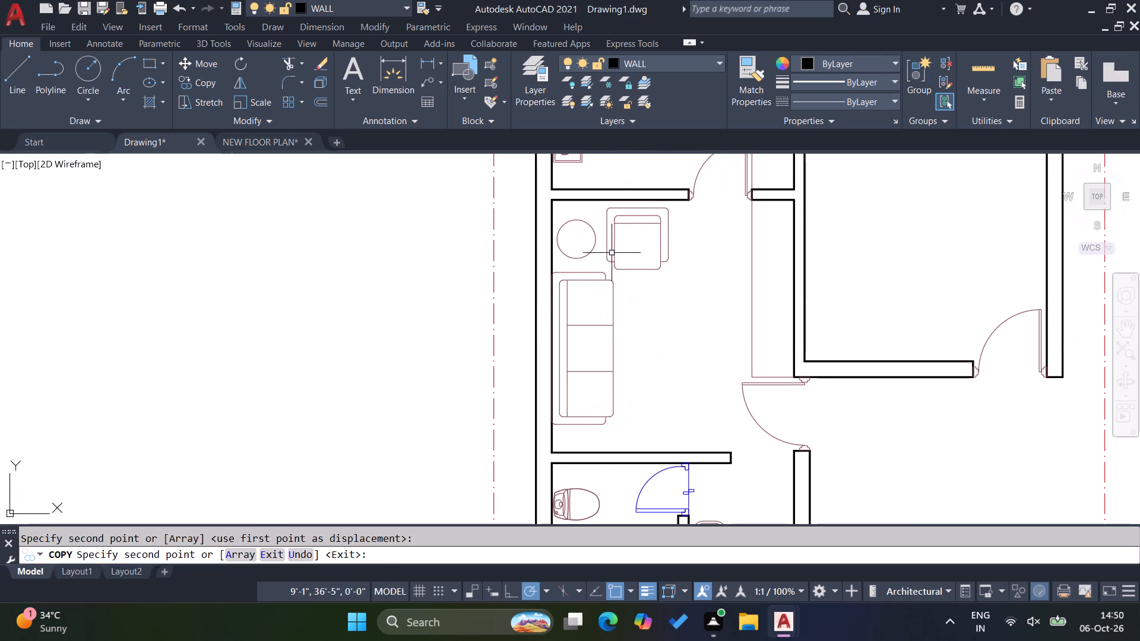
pyautogui.press('Escape')
pyautogui.press('Escape')
# Move the sofa set in the room above the lower toilet up by about 3", closer to the room's upper wall.
pyautogui.scroll(3, 619, 220)
pyautogui.press('Escape')
pyautogui.scroll(-1, 654, 329)
pyautogui.scroll(2, 650, 236)
pyautogui.moveTo(653, 302); pyautogui.dragTo(648, 296)
pyautogui.click(623, 259)
pyautogui.press('m')
pyautogui.press('Return')
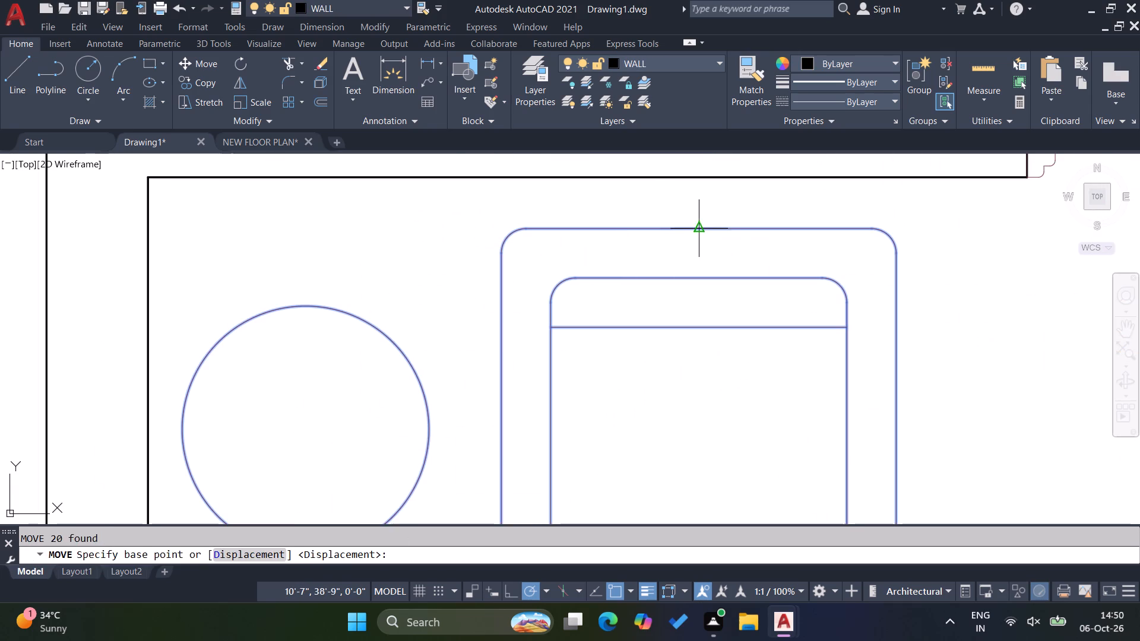
pyautogui.click(701, 228)
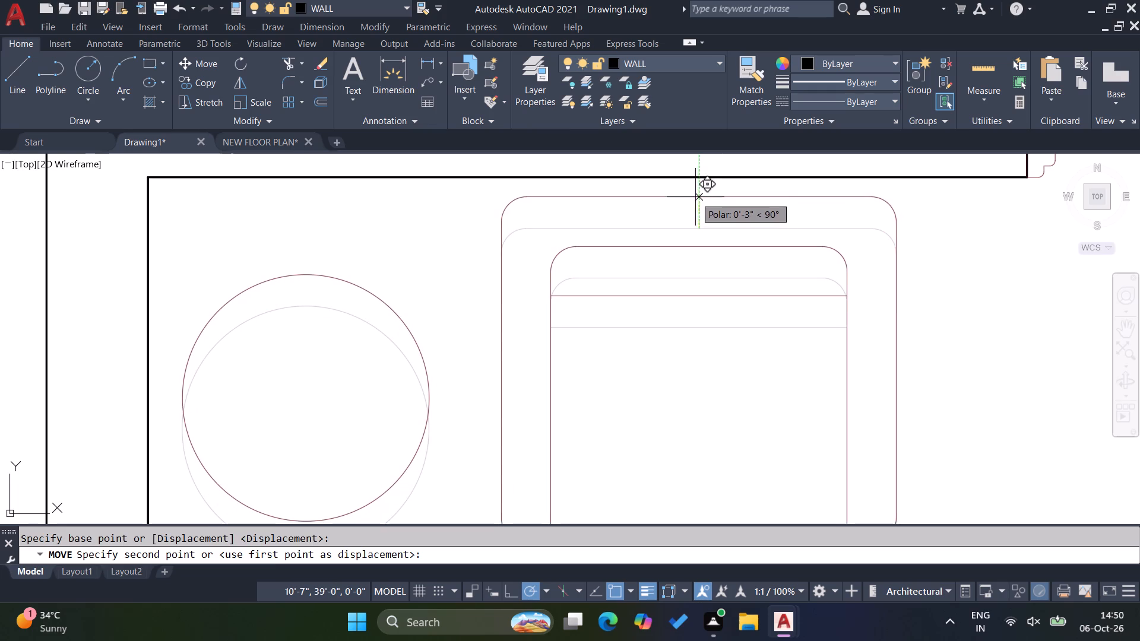
pyautogui.click(695, 197)
pyautogui.press('Escape')
# Move the same sofa set slightly inward so the sofa's back stands just clear of the outer wall.
pyautogui.click(654, 274)
pyautogui.click(601, 233)
pyautogui.press('m')
pyautogui.press('Return')
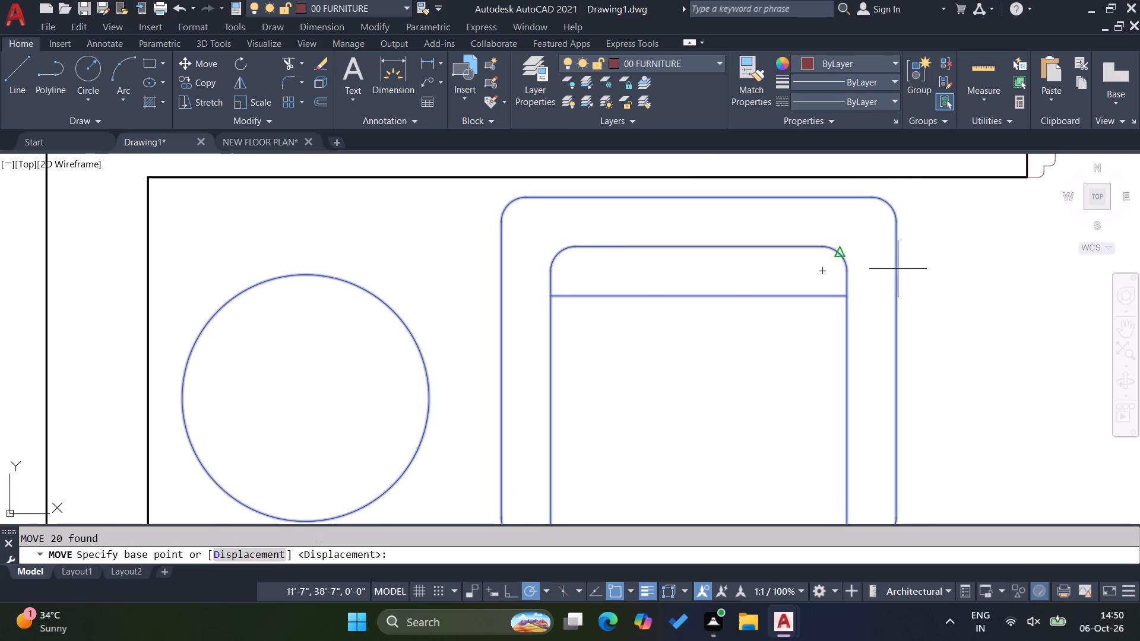
pyautogui.click(930, 269)
pyautogui.click(952, 266)
pyautogui.press('Escape')
# Group the sofa, armchair and round table of the mirrored loose set farthest from the floor plan.
pyautogui.scroll(-3, 275, 277)
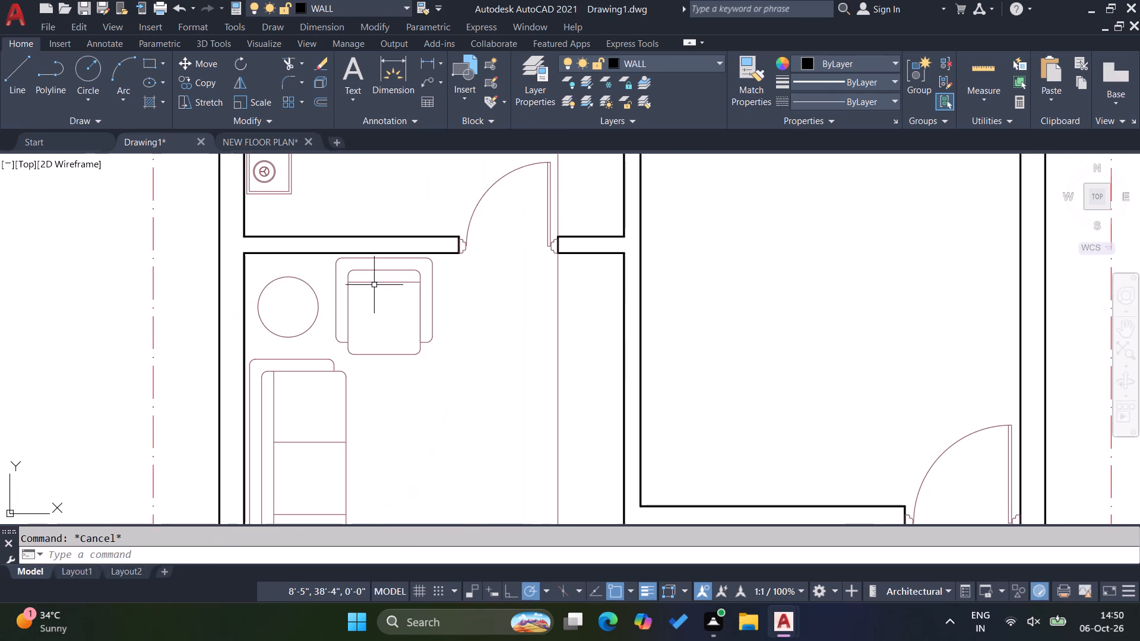
pyautogui.scroll(-2, 374, 285)
pyautogui.press('Escape')
pyautogui.scroll(-2, 488, 306)
pyautogui.press('Escape')
pyautogui.scroll(-1, 959, 363)
pyautogui.scroll(2, 1008, 327)
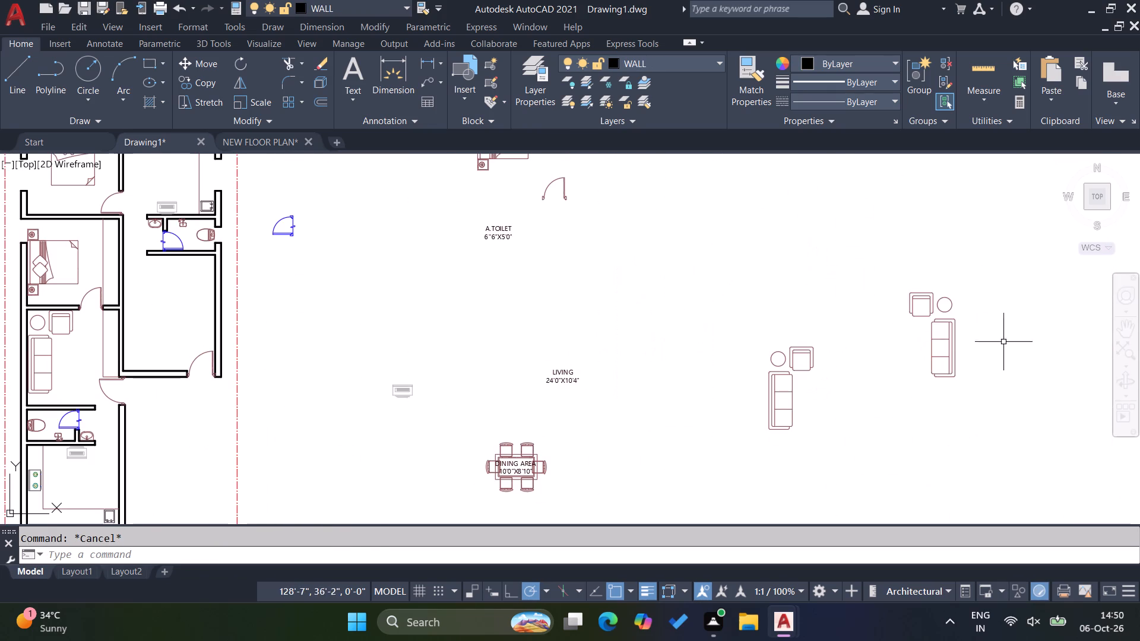
pyautogui.click(1001, 347)
pyautogui.click(930, 261)
pyautogui.press('Escape')
pyautogui.press('Escape')
pyautogui.moveTo(977, 439); pyautogui.dragTo(975, 420)
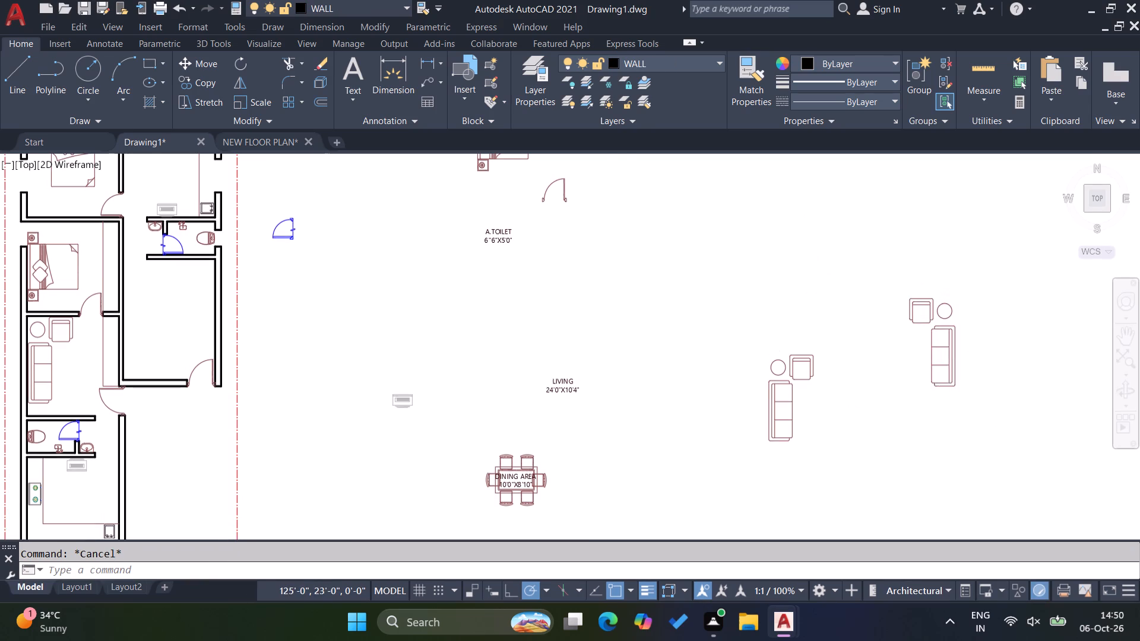
pyautogui.click(898, 233)
pyautogui.press('g')
pyautogui.press('Return')
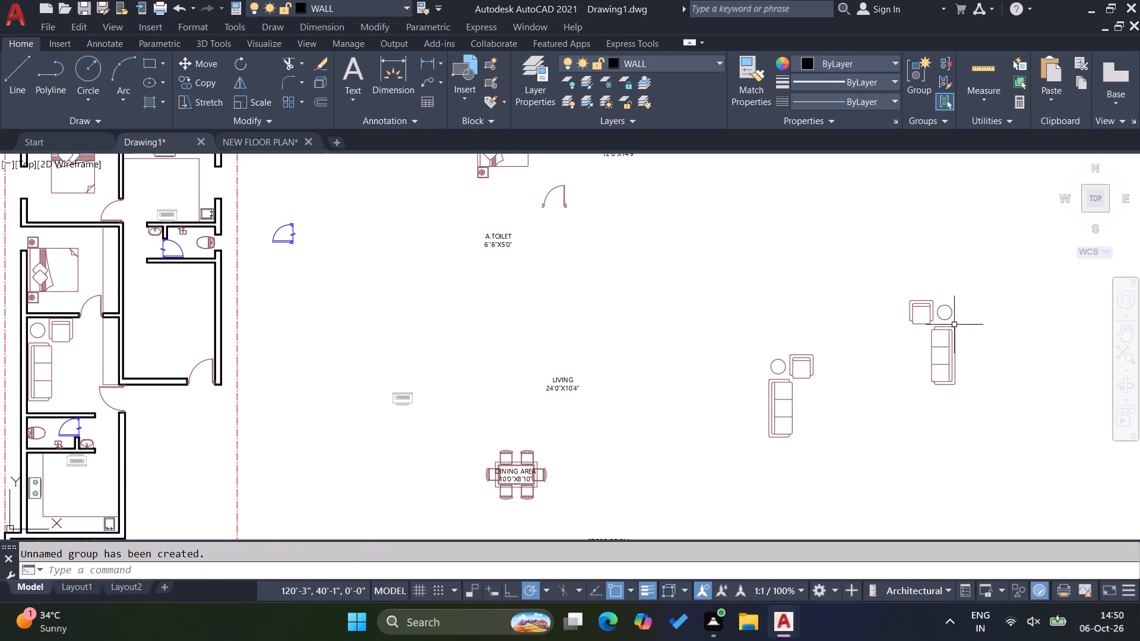
# Copy the mirrored sofa set into the empty room below the upper toilet, with the sofa's back near the outer wall.
pyautogui.click(961, 331)
pyautogui.click(915, 285)
pyautogui.write('CO')
pyautogui.press('Return')
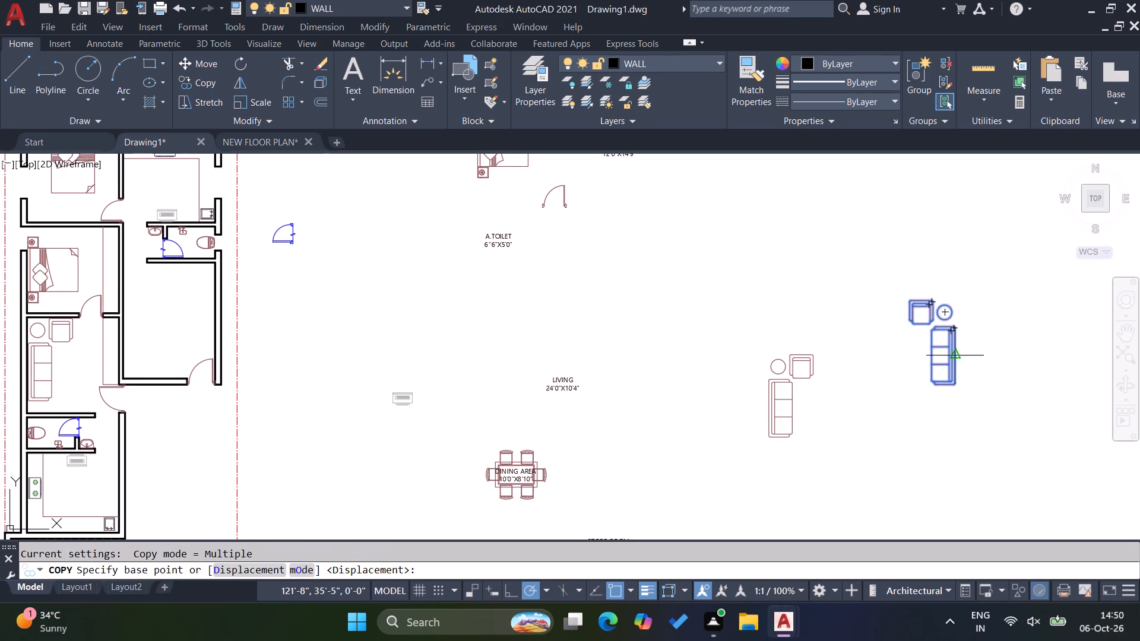
pyautogui.click(954, 353)
pyautogui.scroll(2, 205, 319)
pyautogui.scroll(-2, 492, 369)
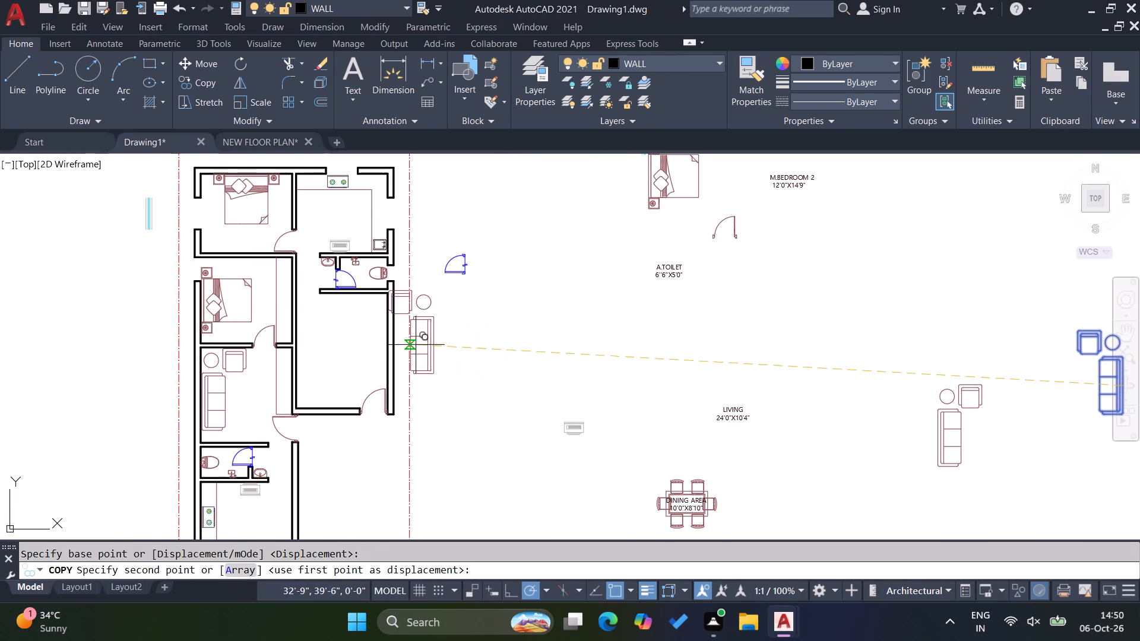
pyautogui.scroll(2, 363, 340)
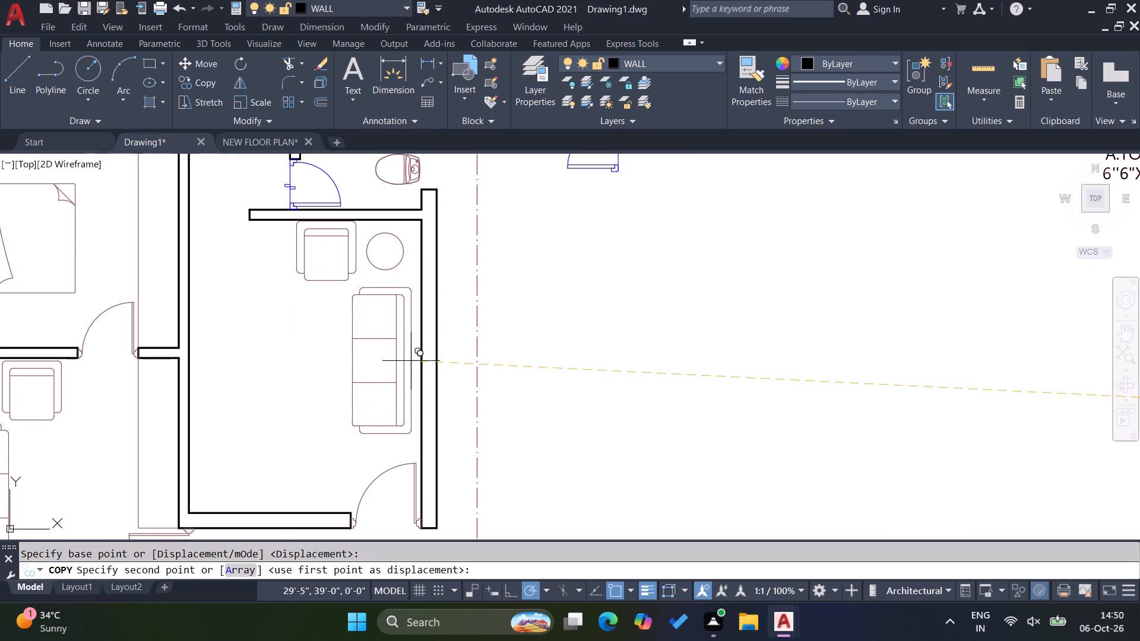
pyautogui.click(409, 366)
pyautogui.press('Escape')
pyautogui.press('Escape')
# Move the copied mirrored sofa set slightly upward so the armchair's back sits closer to the toilet's lower wall.
pyautogui.scroll(3, 341, 208)
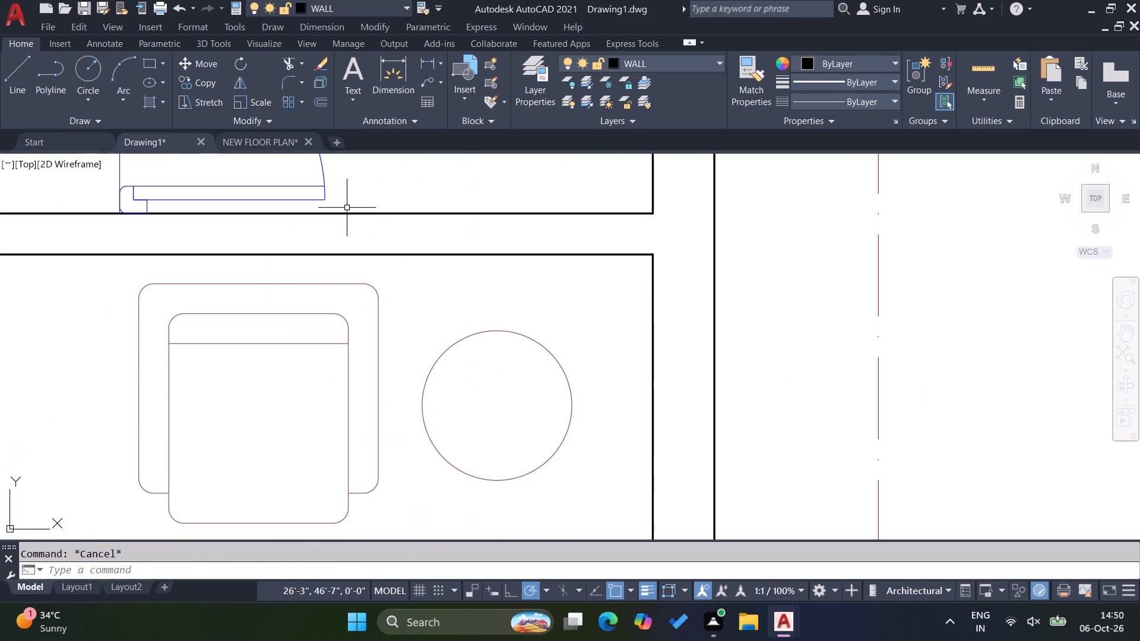
pyautogui.click(315, 297)
pyautogui.click(286, 276)
pyautogui.press('m')
pyautogui.press('Return')
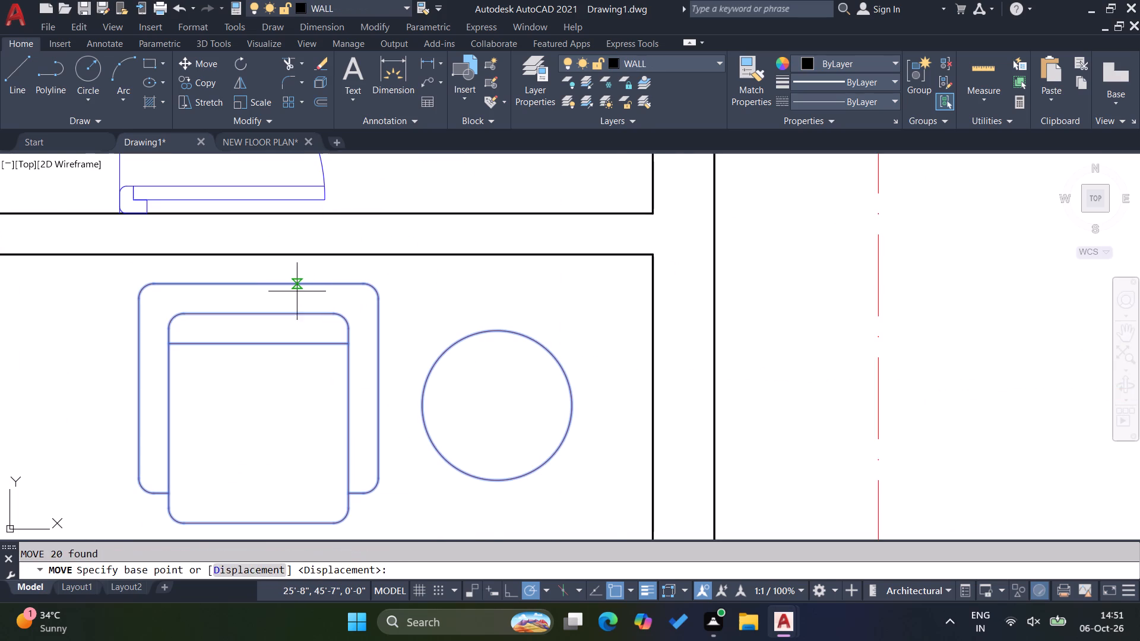
pyautogui.click(296, 284)
pyautogui.click(297, 265)
pyautogui.press('Escape')
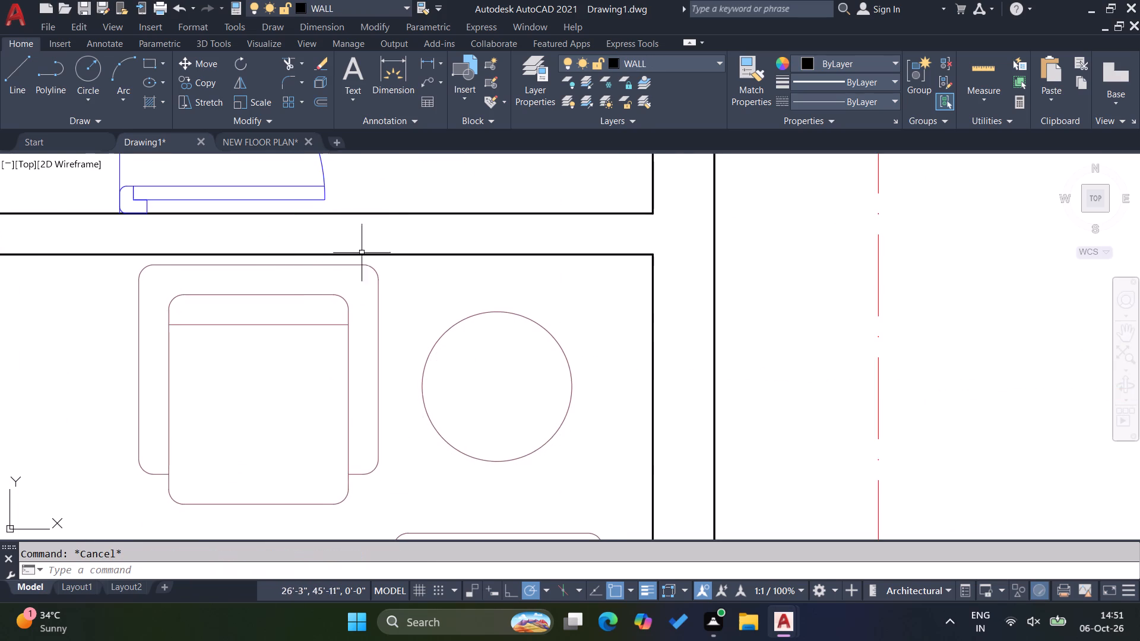
# Move the mirrored sofa set about 5" horizontally toward the outer wall.
pyautogui.scroll(-3, 399, 236)
pyautogui.scroll(3, 451, 352)
pyautogui.click(453, 356)
pyautogui.click(411, 318)
pyautogui.press('m')
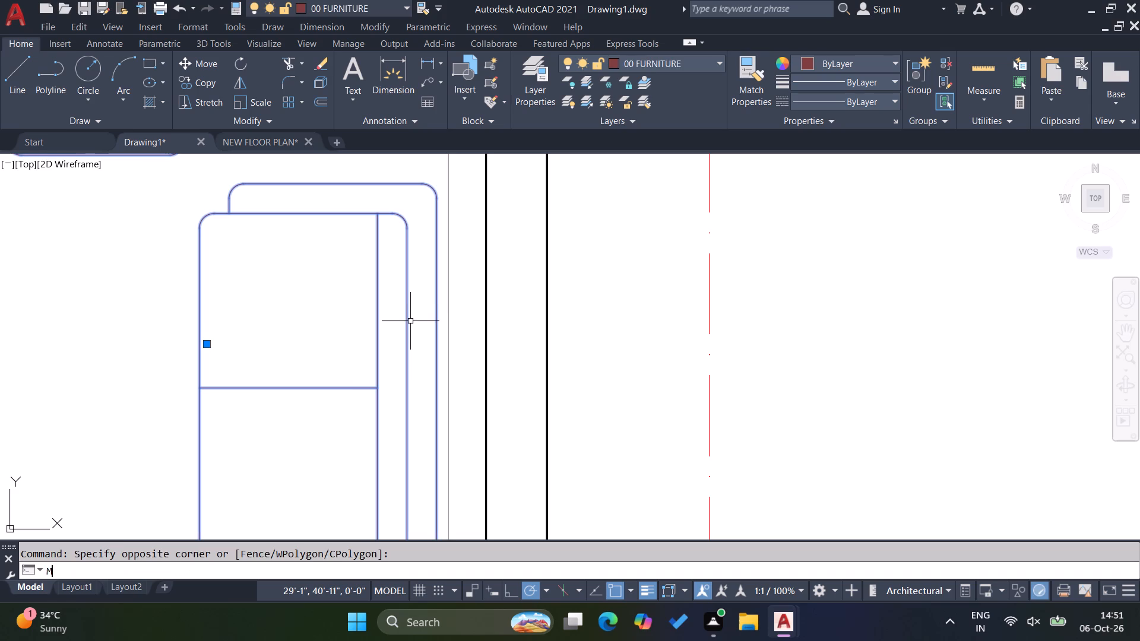
pyautogui.press('Return')
pyautogui.scroll(2, 448, 331)
pyautogui.click(438, 332)
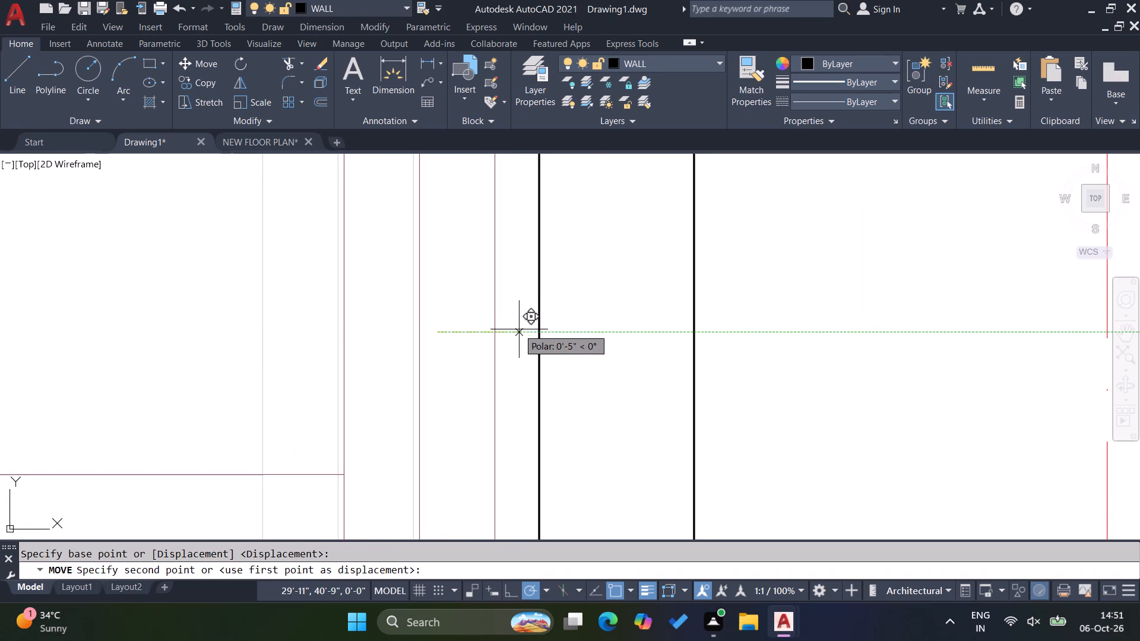
pyautogui.click(519, 329)
pyautogui.press('Escape')
# Nudge the mirrored sofa set a little farther toward the outer wall, leaving a narrow gap behind the sofa.
pyautogui.scroll(2, 499, 344)
pyautogui.click(504, 366)
pyautogui.click(439, 333)
pyautogui.press('m')
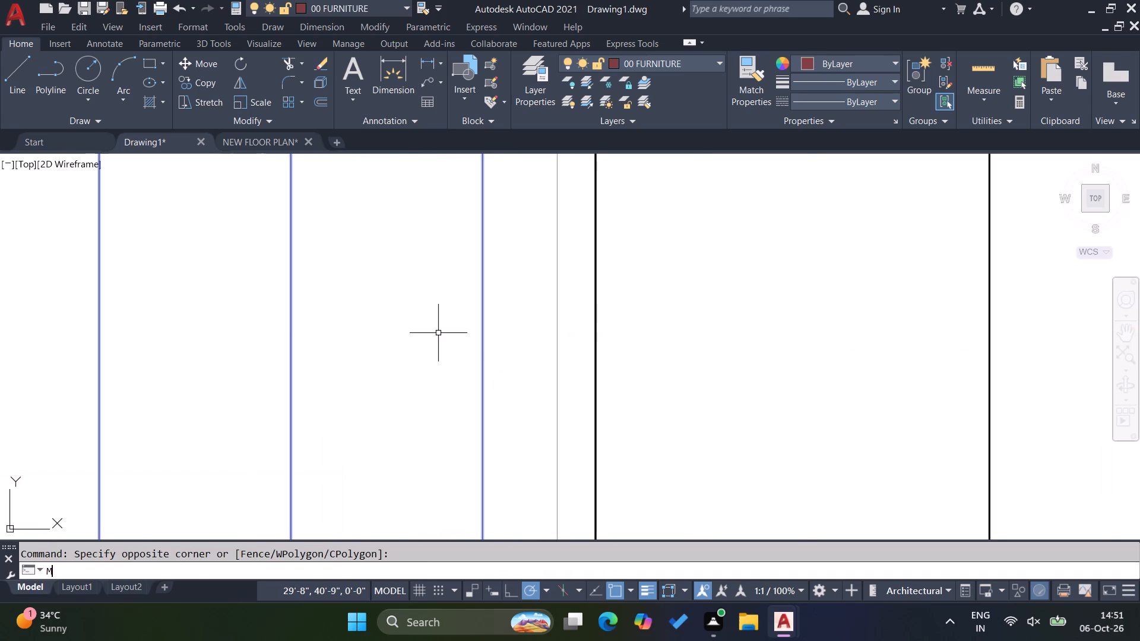
pyautogui.press('Return')
pyautogui.click(490, 344)
pyautogui.click(544, 344)
pyautogui.press('Escape')
pyautogui.scroll(-3, 496, 323)
pyautogui.press('Escape')
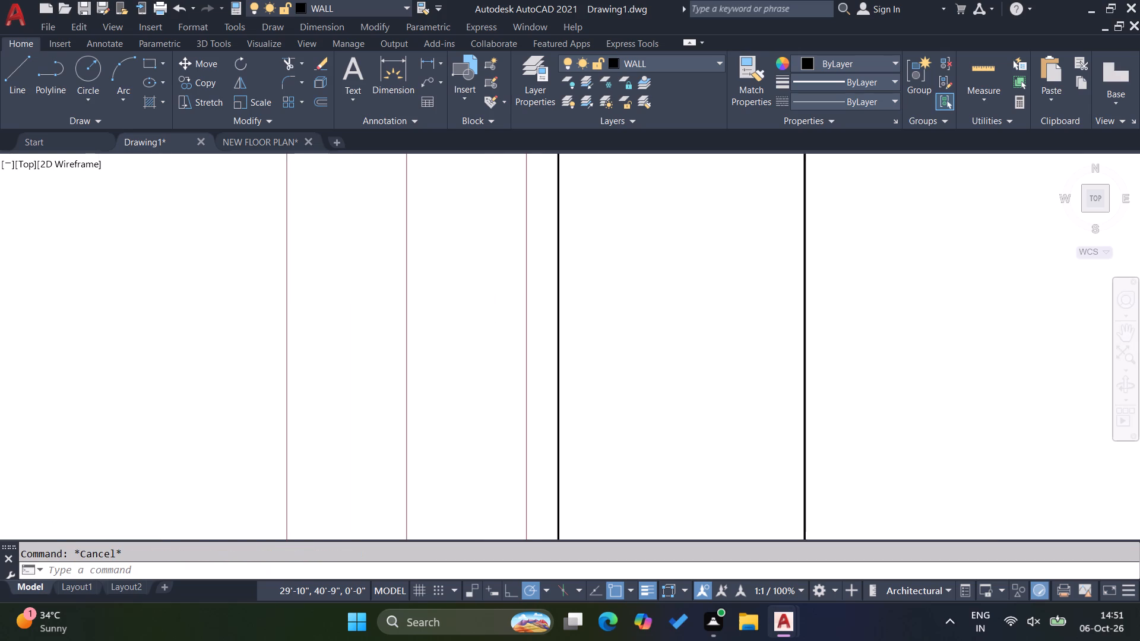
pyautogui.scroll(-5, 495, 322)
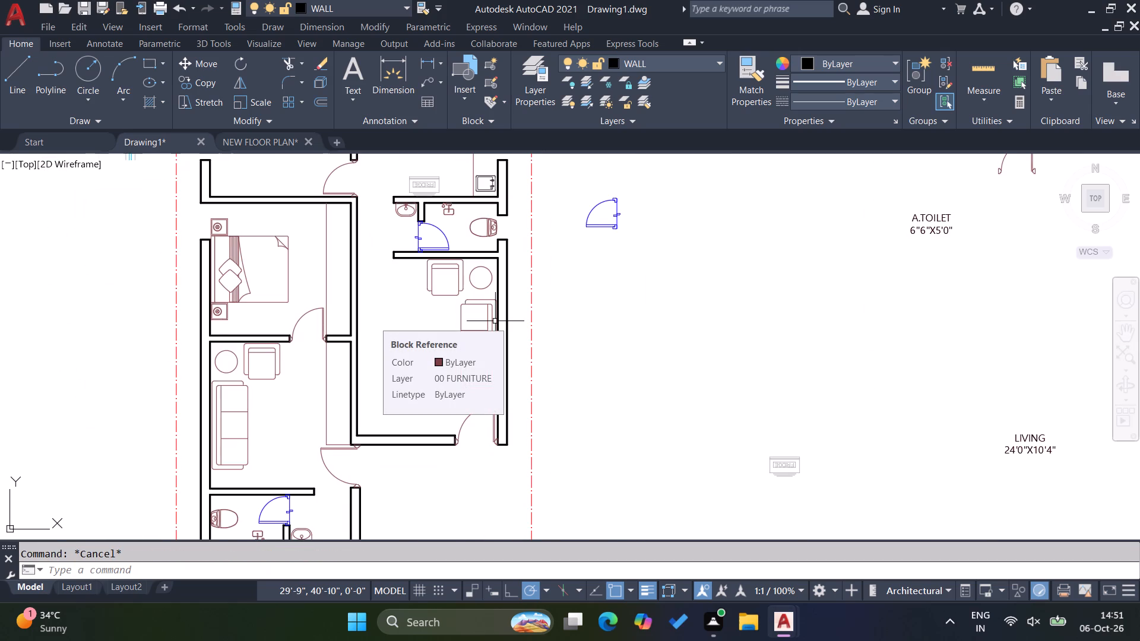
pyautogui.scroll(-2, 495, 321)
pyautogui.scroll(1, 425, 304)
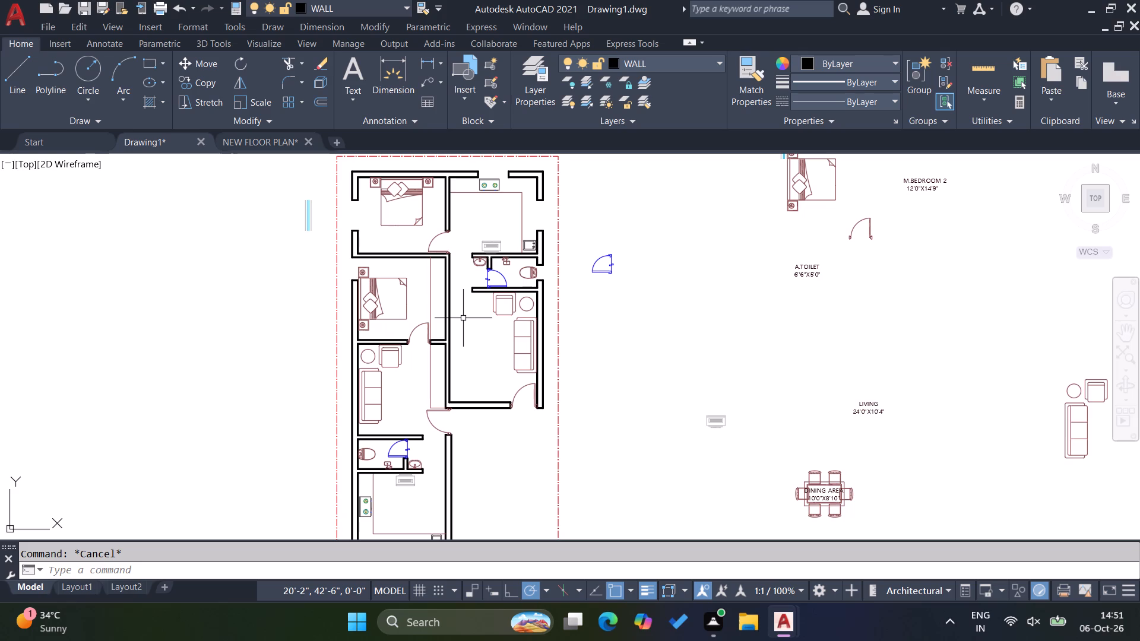
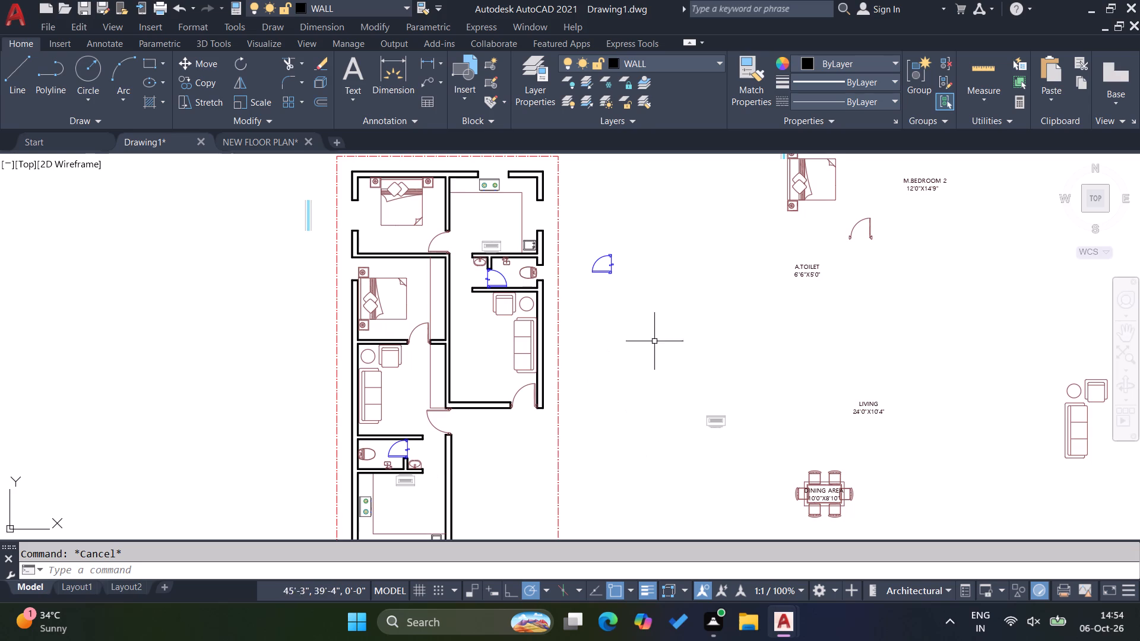
# Extend the lower line of the wall between the second bedroom and the left living room across the left exterior wall.
pyautogui.scroll(-2, 648, 332)
pyautogui.scroll(3, 530, 340)
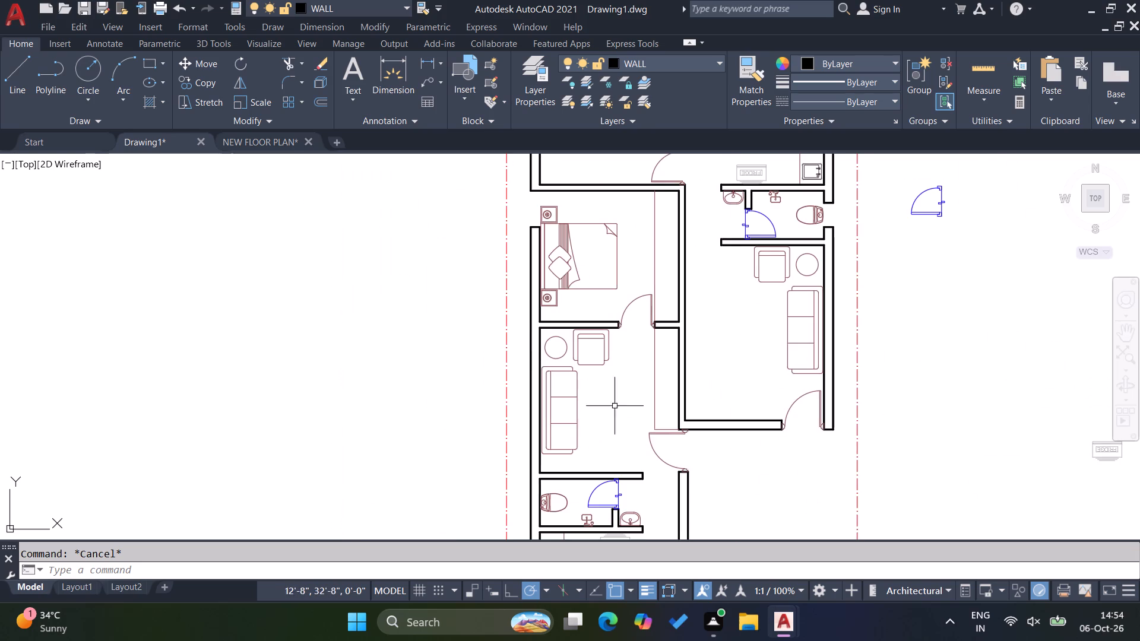
pyautogui.scroll(-2, 606, 378)
pyautogui.scroll(2, 604, 383)
pyautogui.scroll(3, 543, 339)
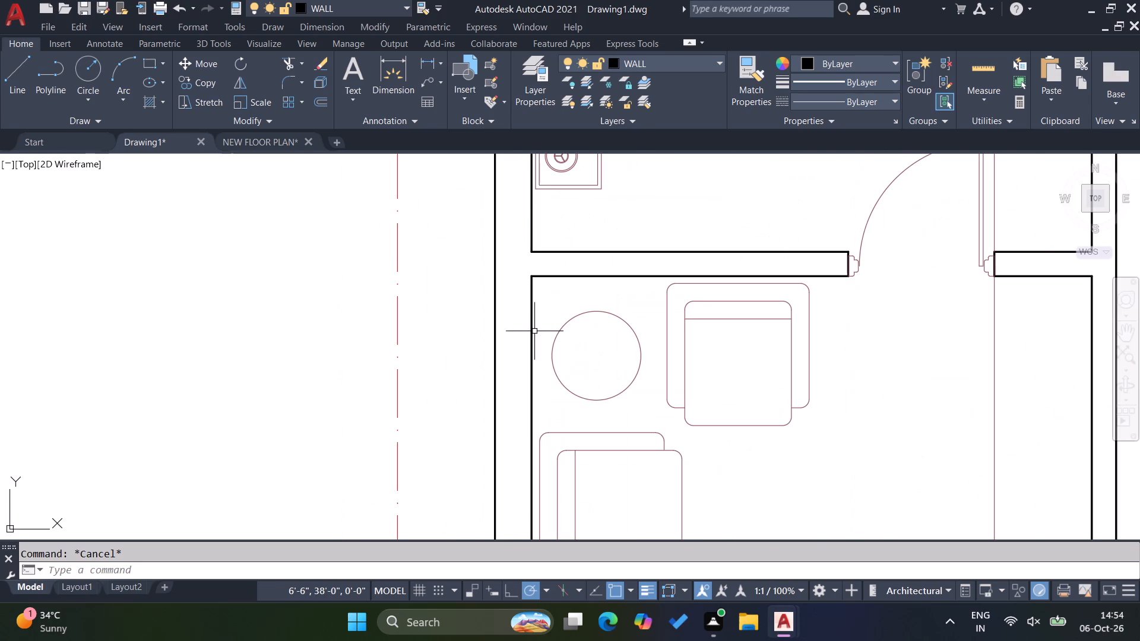
pyautogui.write('EX')
pyautogui.press('Return')
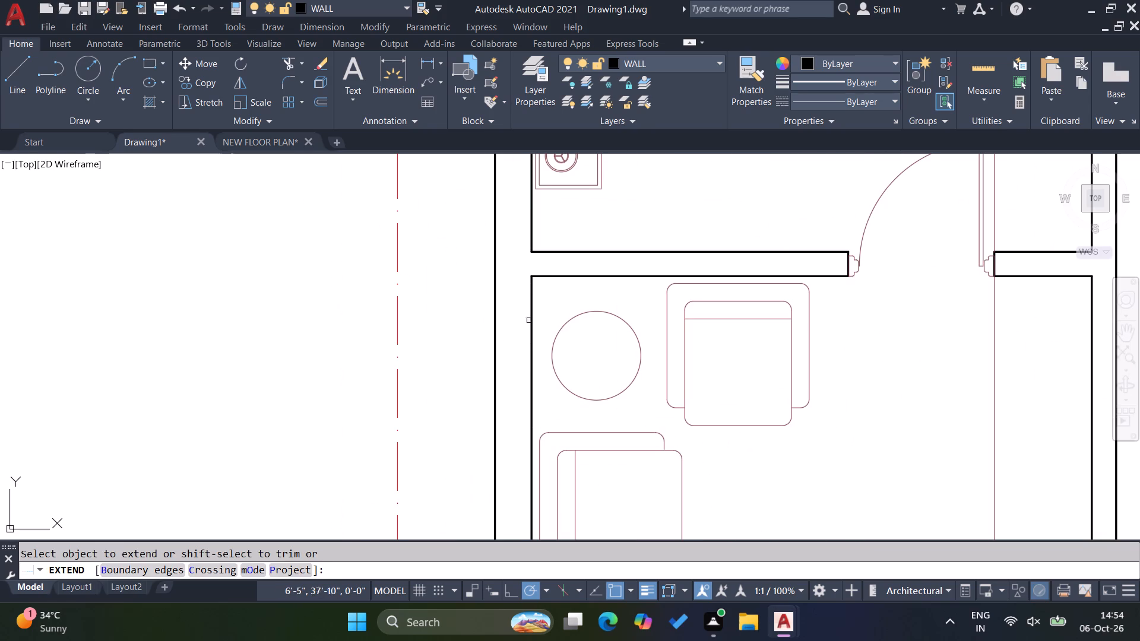
pyautogui.click(547, 271)
pyautogui.click(551, 283)
pyautogui.press('Escape')
pyautogui.press('Escape')
pyautogui.press('Escape')
# Offset the extended wall line 4' downward into the left living room.
pyautogui.press('o')
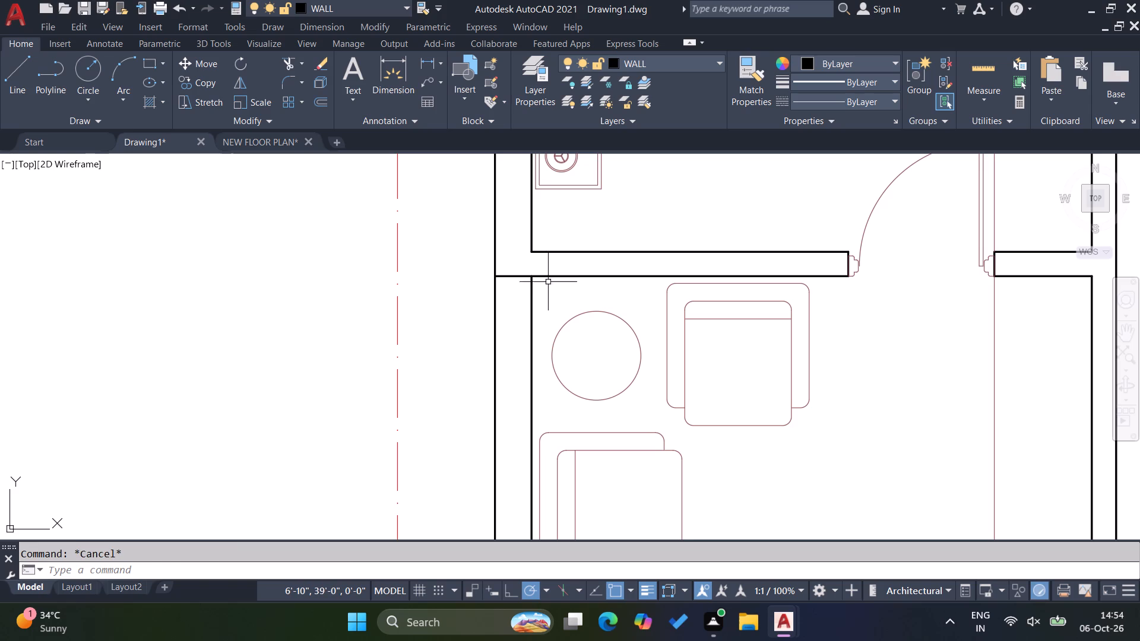
pyautogui.press('Return')
pyautogui.press('4')
pyautogui.press("'")
pyautogui.press('Return')
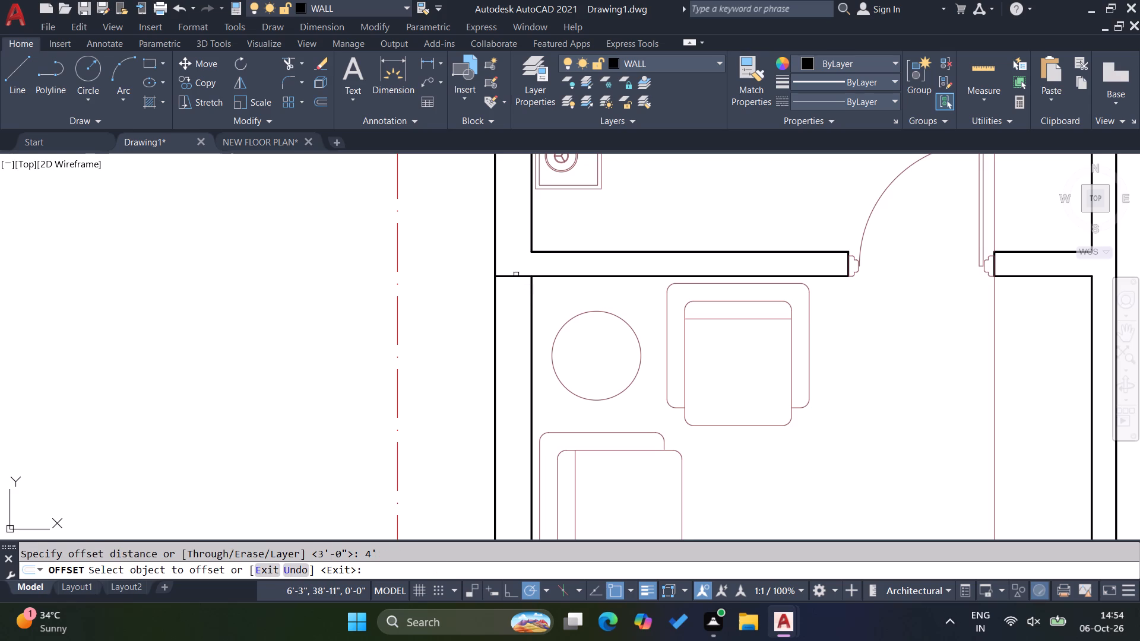
pyautogui.click(516, 275)
pyautogui.click(515, 322)
pyautogui.press('Escape')
pyautogui.press('Escape')
pyautogui.press('Escape')
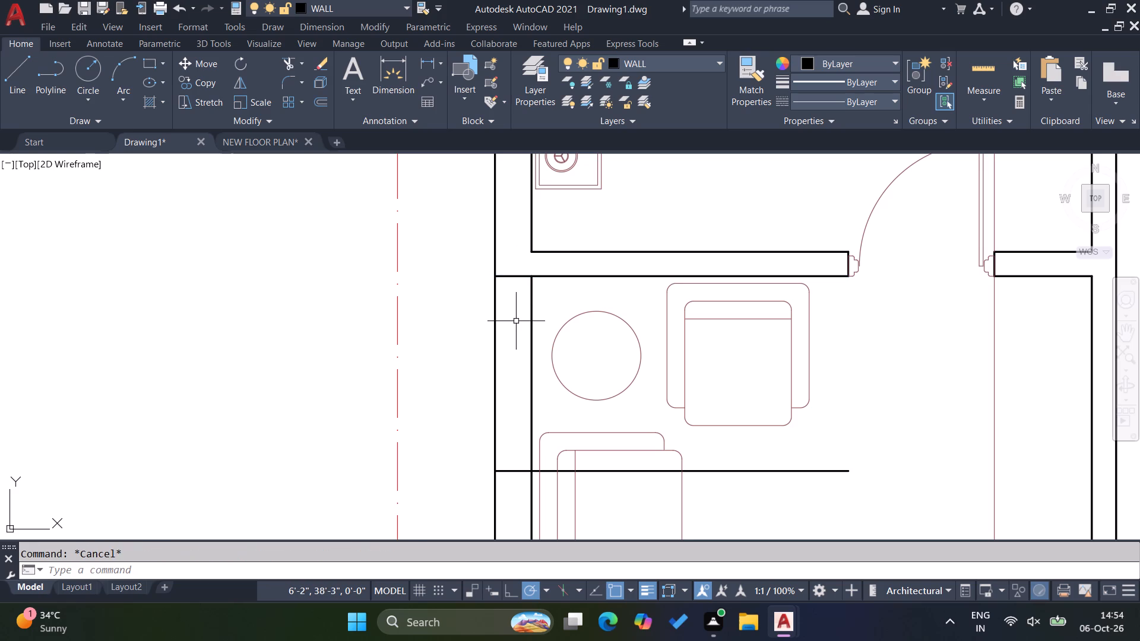
# Trim both exterior wall faces between the two lines to open the left living room window, and cut the offset line at the inner face.
pyautogui.write('TR')
pyautogui.press('Return')
pyautogui.click(540, 311)
pyautogui.click(495, 311)
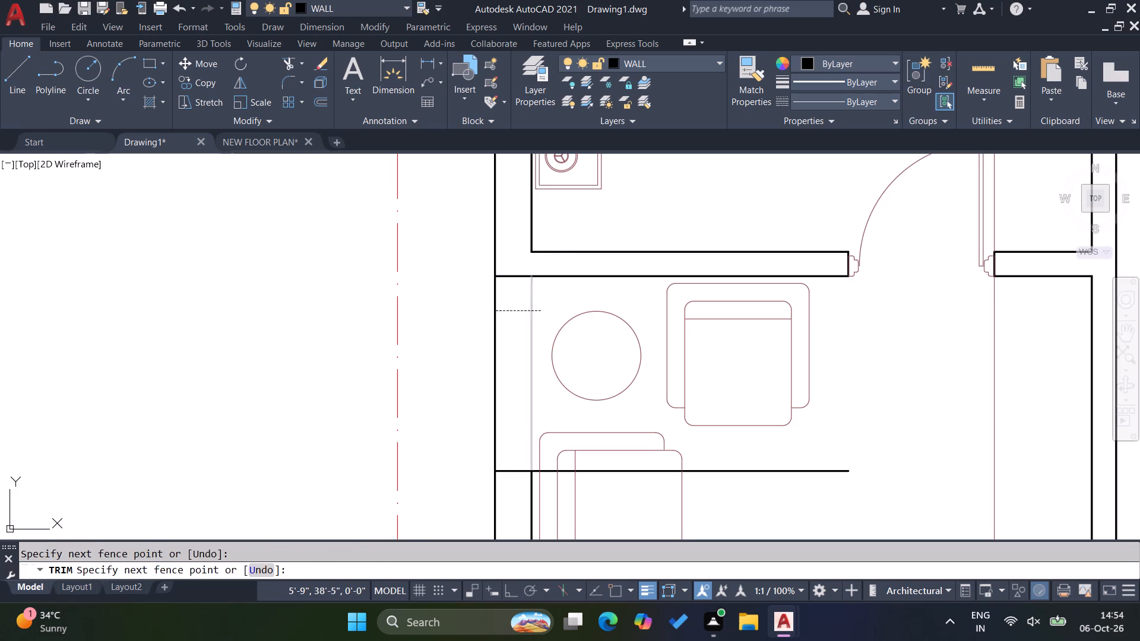
pyautogui.moveTo(508, 449); pyautogui.dragTo(499, 436)
pyautogui.click(465, 401)
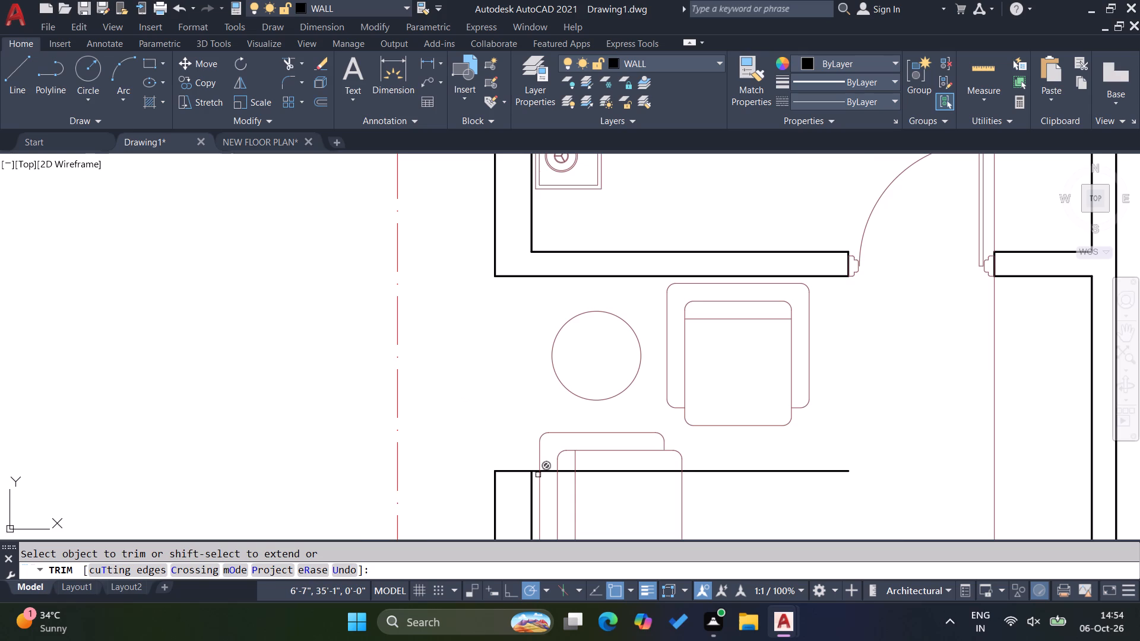
pyautogui.scroll(3, 535, 473)
pyautogui.click(534, 473)
pyautogui.click(530, 453)
pyautogui.scroll(-3, 541, 465)
pyautogui.press('Escape')
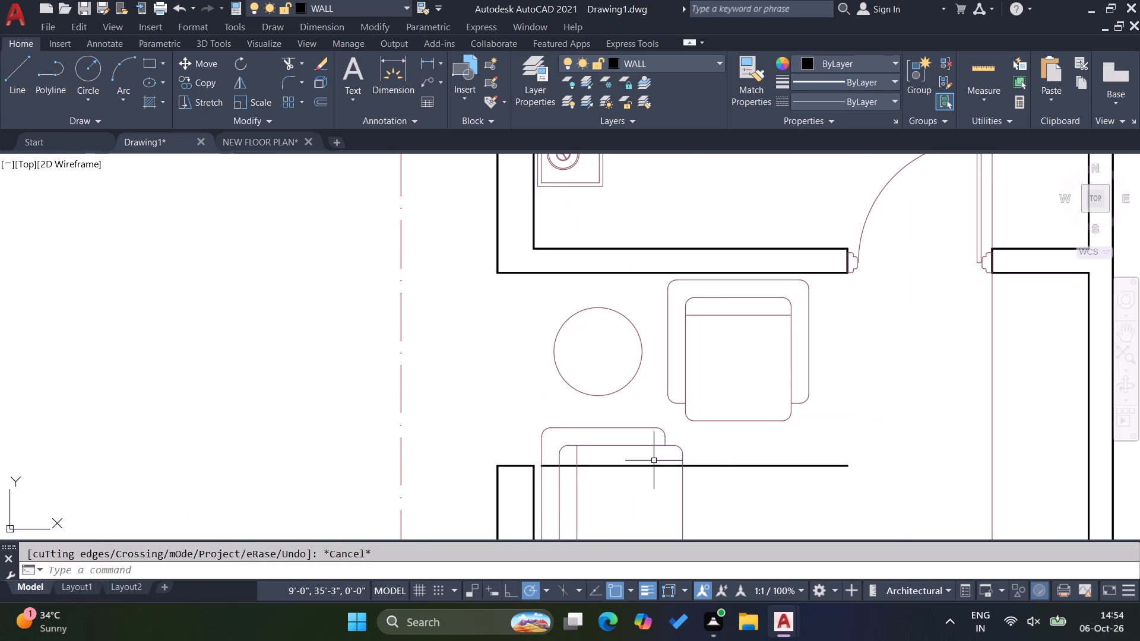
pyautogui.press('Escape')
# Delete the leftover offset line crossing the left living room.
pyautogui.click(729, 472)
pyautogui.click(720, 461)
pyautogui.press('Delete')
pyautogui.scroll(-4, 566, 391)
pyautogui.press('Escape')
pyautogui.press('Escape')
pyautogui.press('Escape')
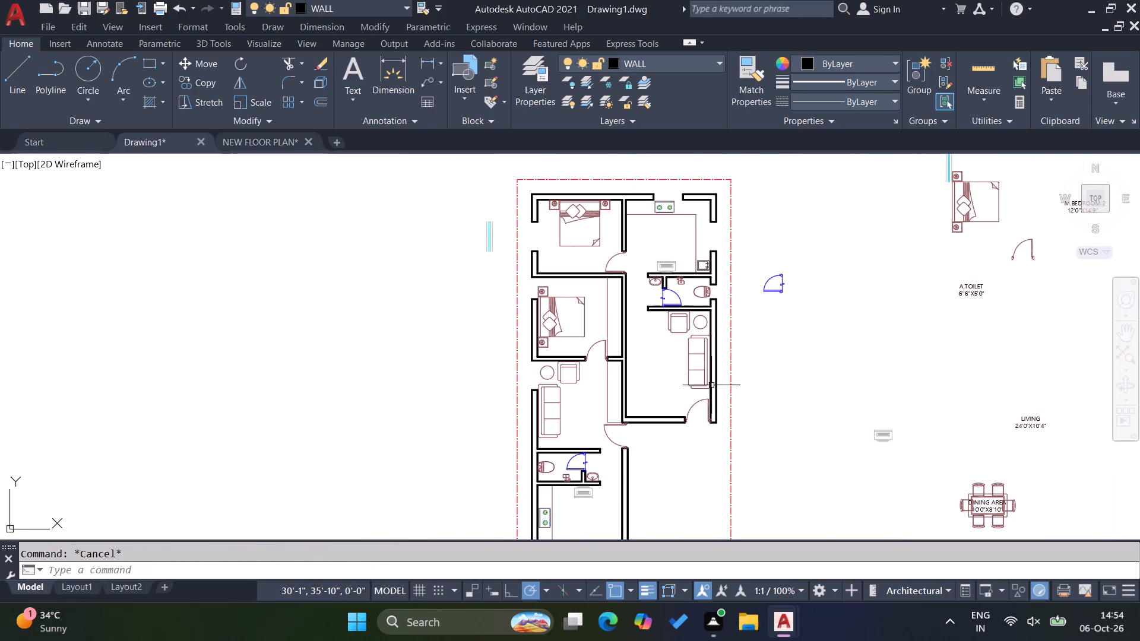
# Extend the lower line of the toilet wall above the right living room to the outer face of the right exterior wall.
pyautogui.scroll(3, 727, 322)
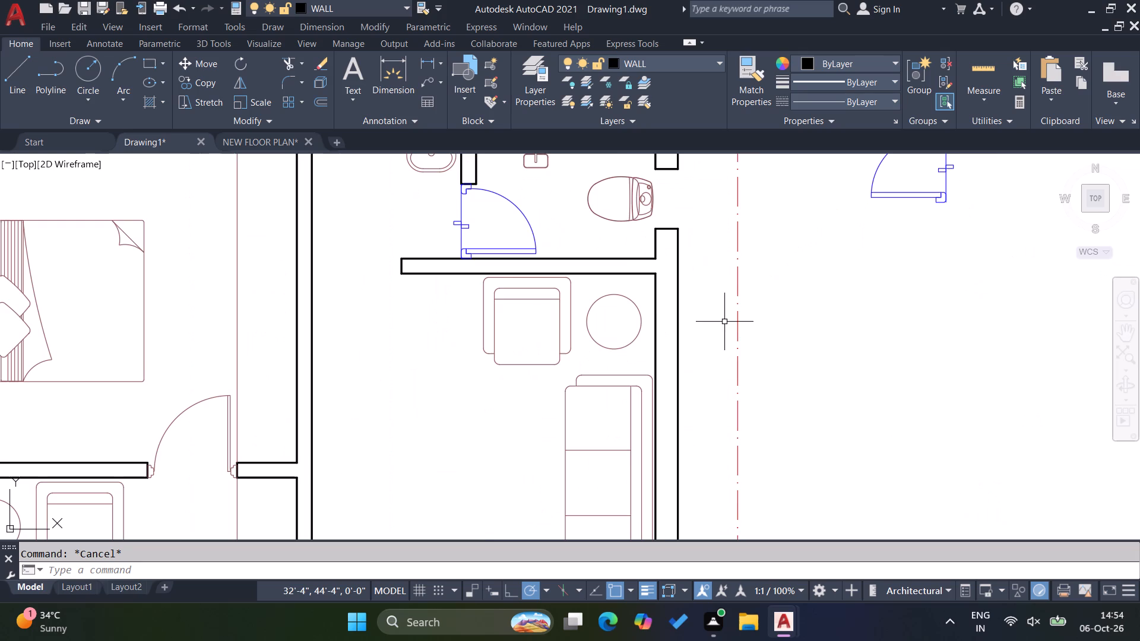
pyautogui.scroll(1, 656, 256)
pyautogui.write('EX')
pyautogui.press('Return')
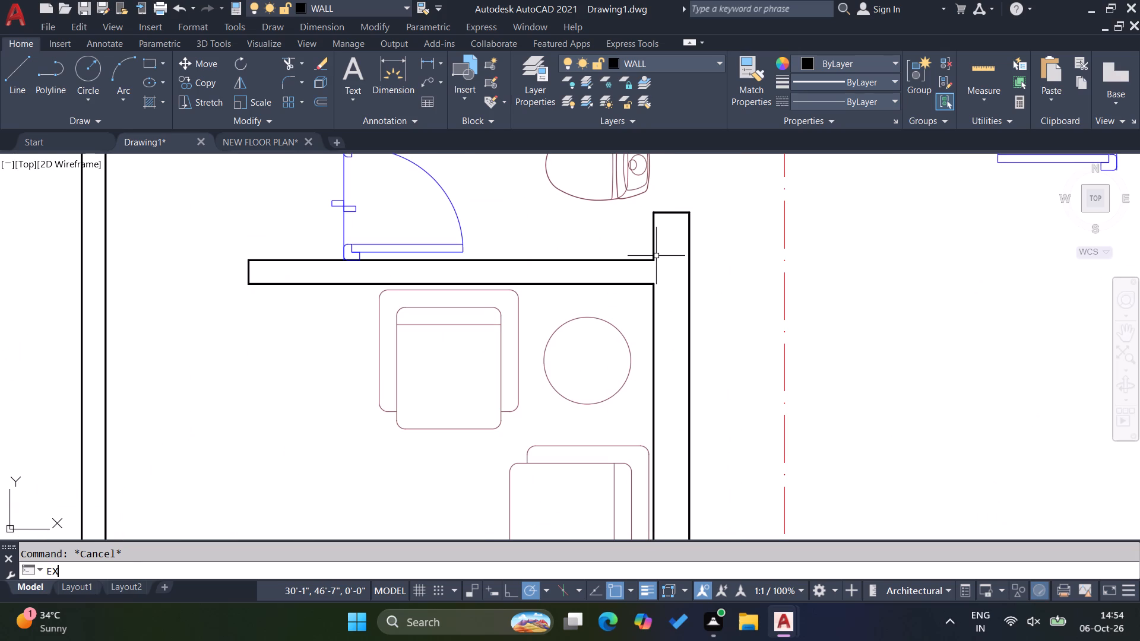
pyautogui.click(627, 284)
pyautogui.press('Escape')
pyautogui.press('Escape')
pyautogui.press('Escape')
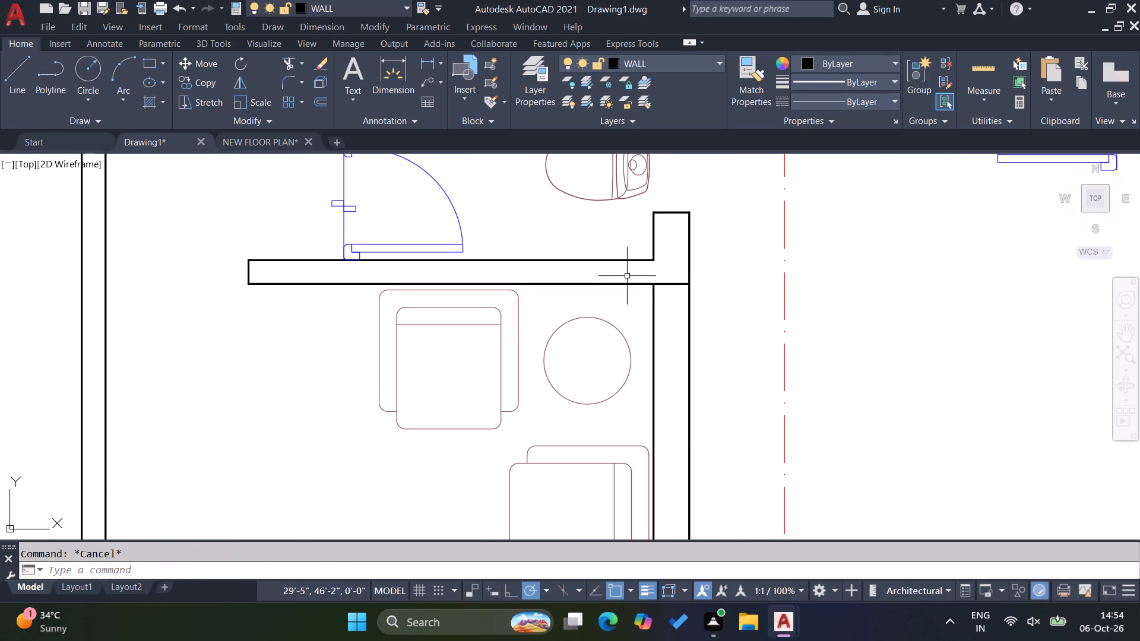
pyautogui.press('Escape')
pyautogui.press('Escape')
# Offset the extended toilet wall line 4' downward into the right living room.
pyautogui.press('o')
pyautogui.press('Return')
pyautogui.write("4'")
pyautogui.press('Return')
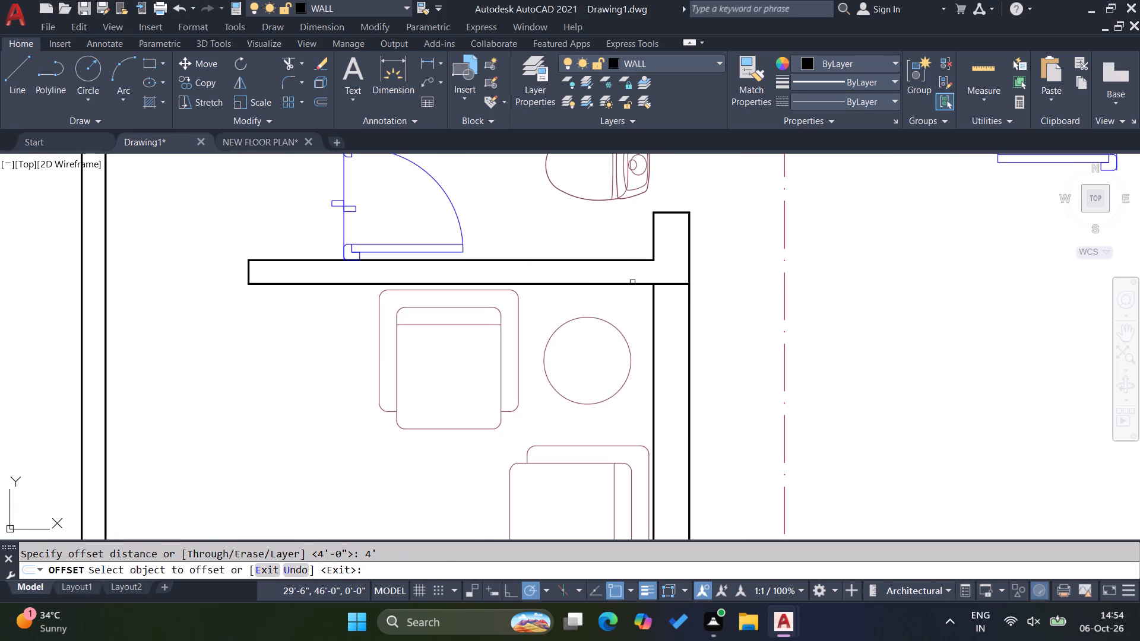
pyautogui.click(674, 283)
pyautogui.click(661, 333)
pyautogui.press('Escape')
pyautogui.press('Escape')
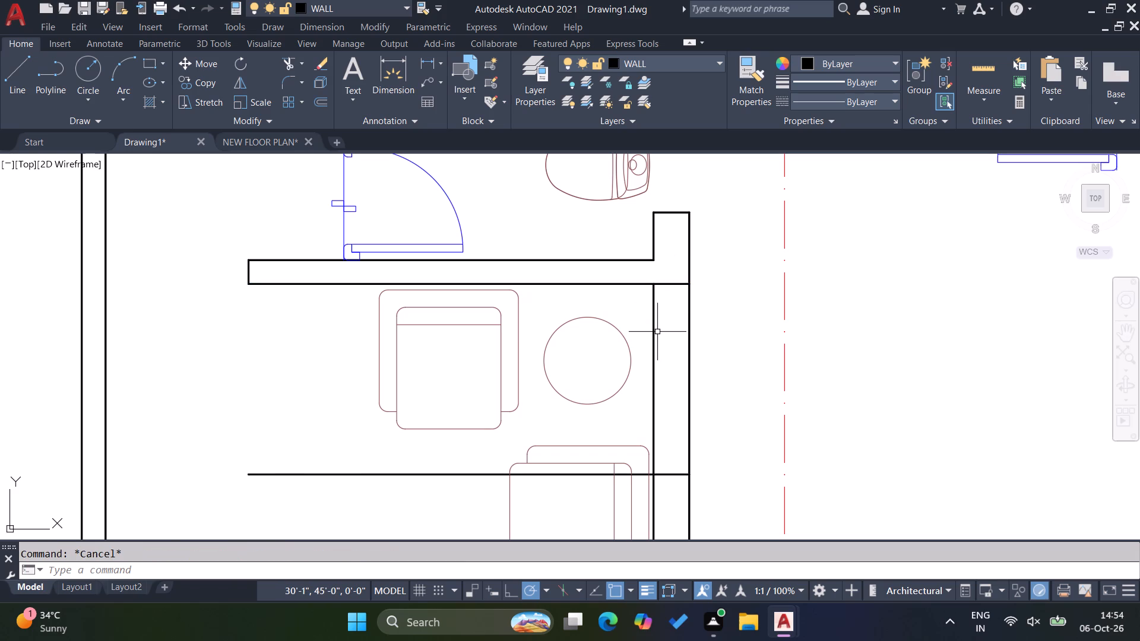
pyautogui.press('Escape')
pyautogui.press('Escape')
# Trim the right exterior wall faces between the two lines to open the window, and cut the offset line at the inner face.
pyautogui.write('TR')
pyautogui.press('Return')
pyautogui.moveTo(726, 342); pyautogui.dragTo(718, 340)
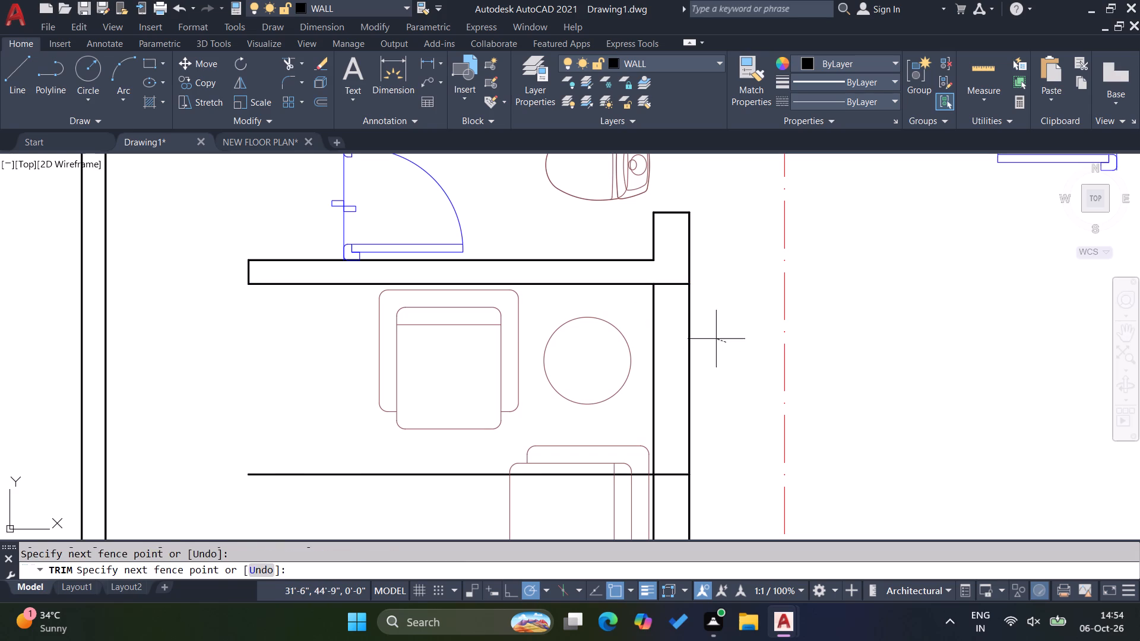
pyautogui.click(648, 300)
pyautogui.scroll(6, 631, 489)
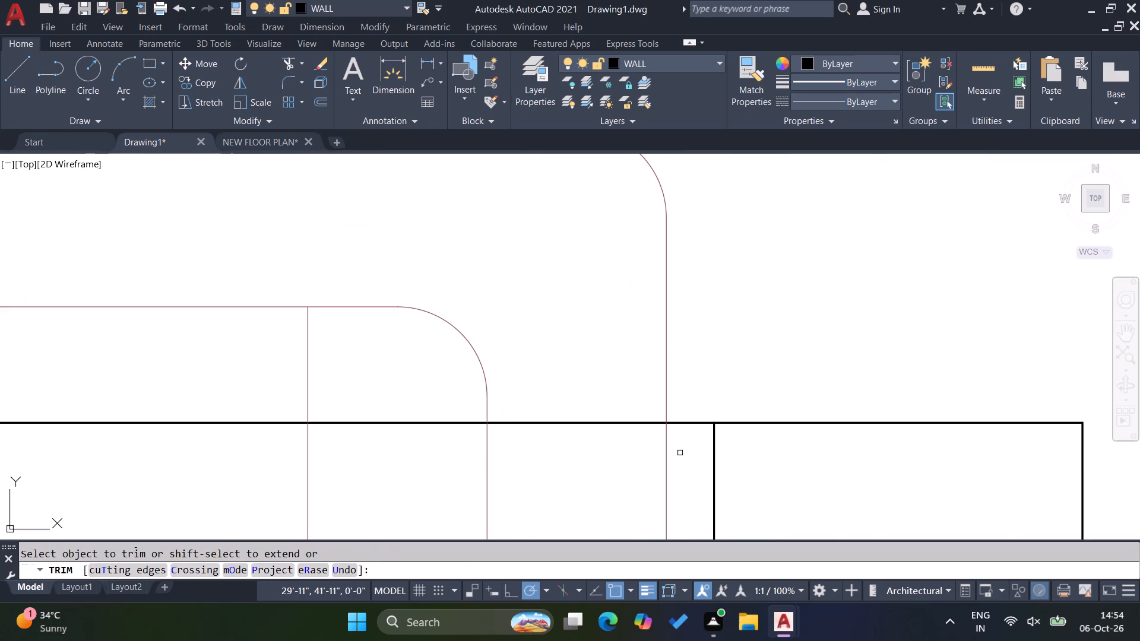
pyautogui.moveTo(685, 446); pyautogui.dragTo(677, 435)
pyautogui.click(683, 404)
pyautogui.press('Escape')
# Delete the leftover offset line crossing the right living room.
pyautogui.moveTo(606, 465); pyautogui.dragTo(601, 457)
pyautogui.click(599, 345)
pyautogui.press('Delete')
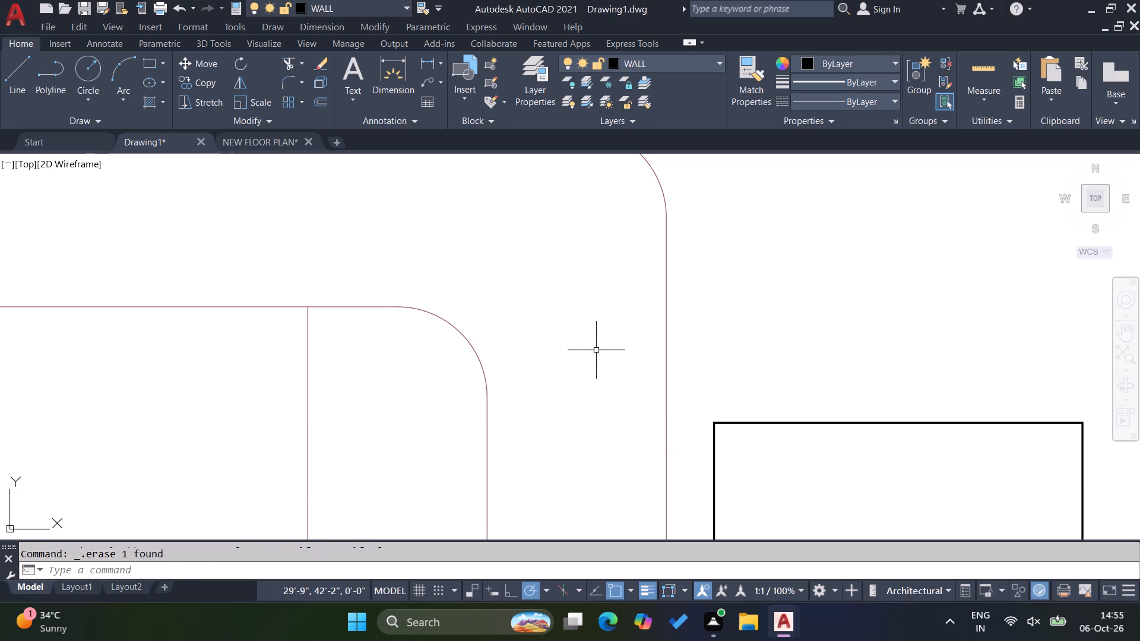
pyautogui.press('Escape')
pyautogui.press('Escape')
pyautogui.scroll(-2, 665, 354)
pyautogui.press('Escape')
pyautogui.scroll(-6, 705, 312)
pyautogui.press('Escape')
pyautogui.press('Escape')
pyautogui.press('Escape')
pyautogui.scroll(-3, 680, 362)
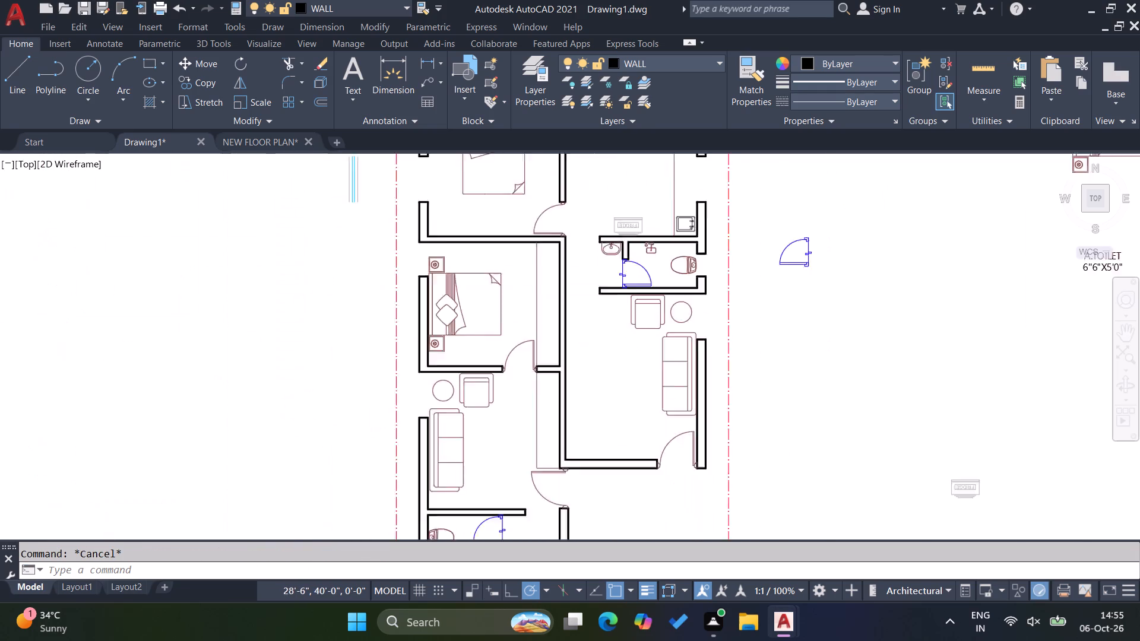
# Draw a short horizontal line across the lower kitchen's left exterior wall, starting from the midpoint of the inner wall face.
pyautogui.scroll(3, 618, 410)
pyautogui.scroll(-2, 618, 409)
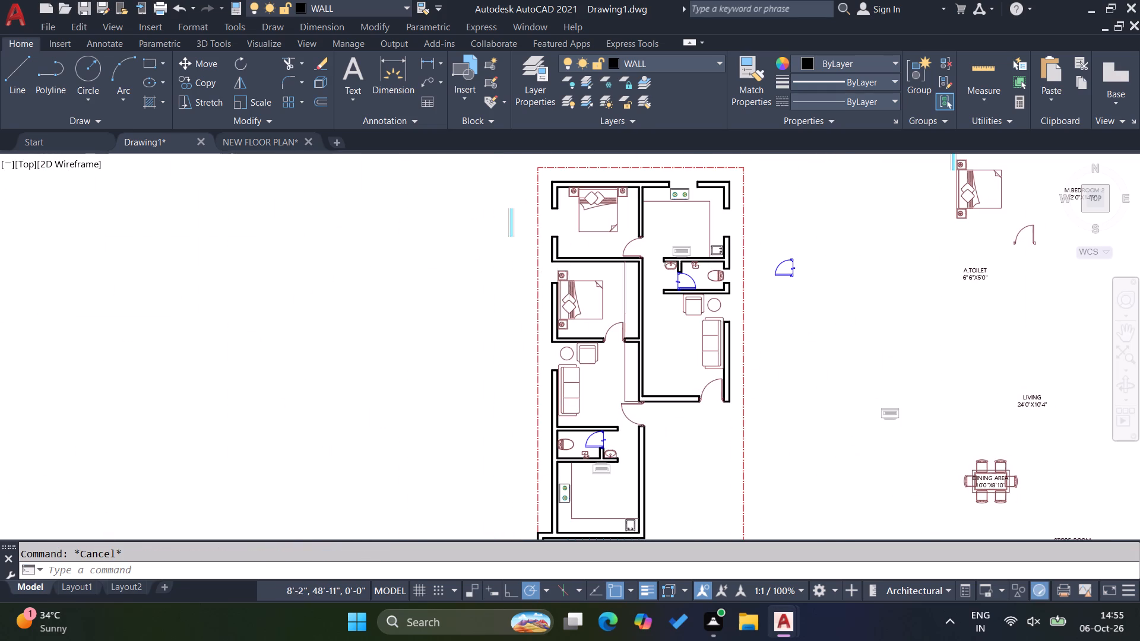
pyautogui.scroll(1, 569, 272)
pyautogui.scroll(-2, 569, 280)
pyautogui.scroll(2, 555, 442)
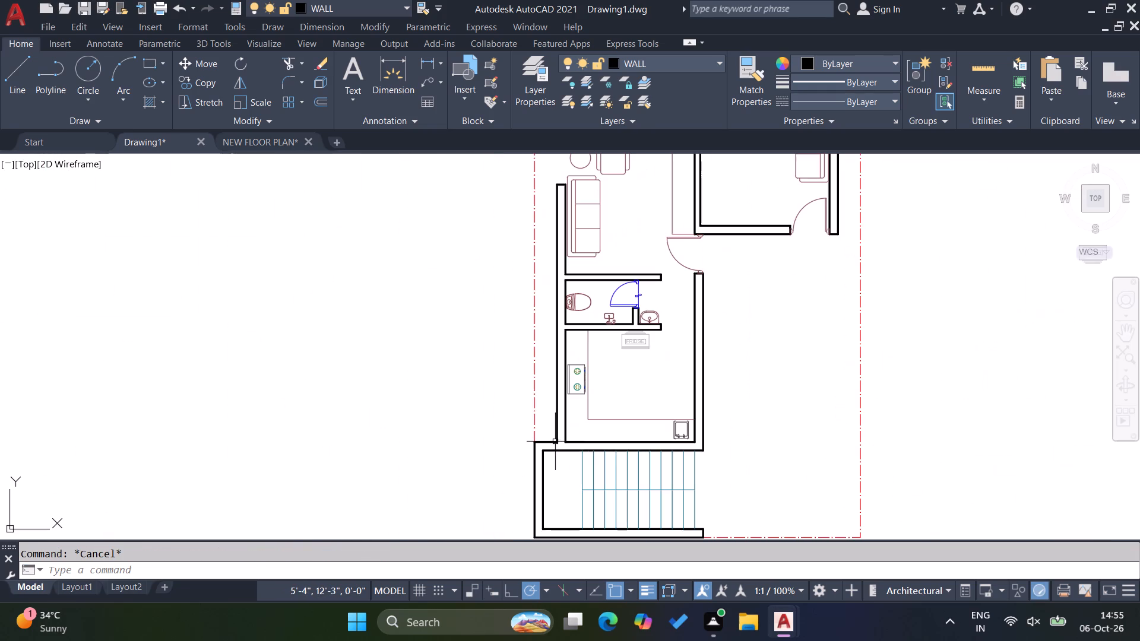
pyautogui.scroll(2, 571, 422)
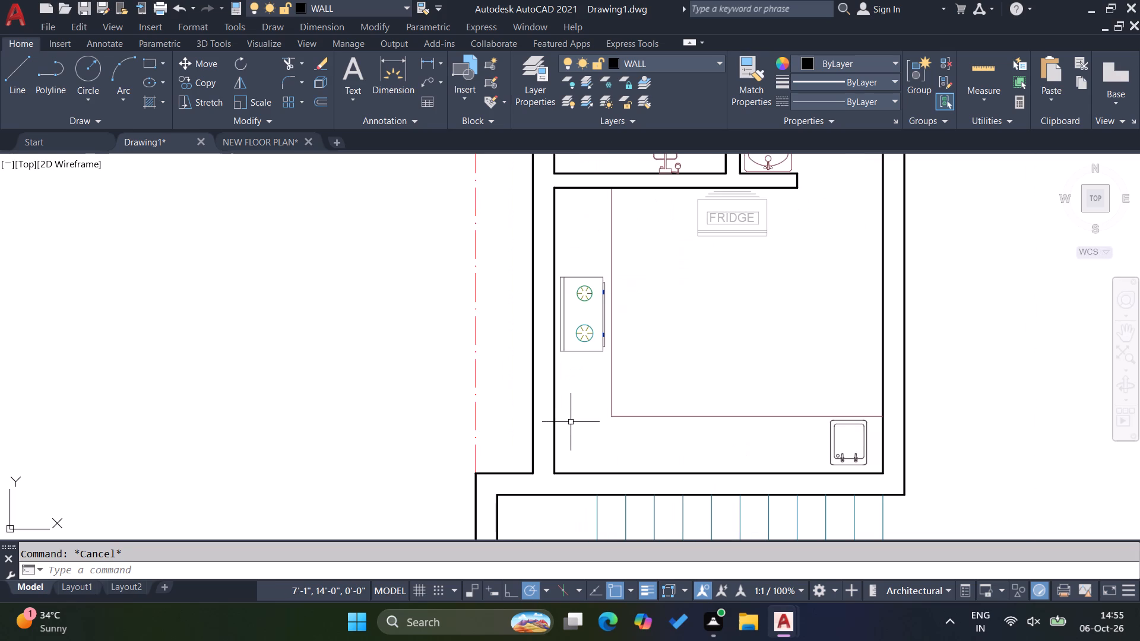
pyautogui.press('l')
pyautogui.press('Return')
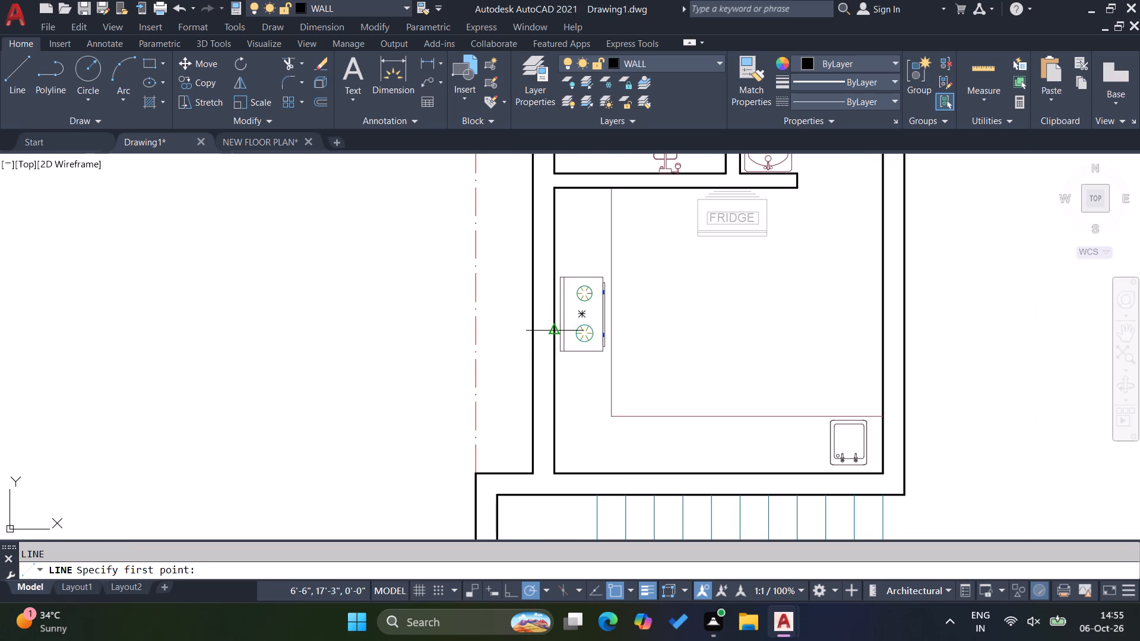
pyautogui.click(551, 332)
pyautogui.click(505, 326)
pyautogui.press('Escape')
pyautogui.press('Escape')
pyautogui.press('Escape')
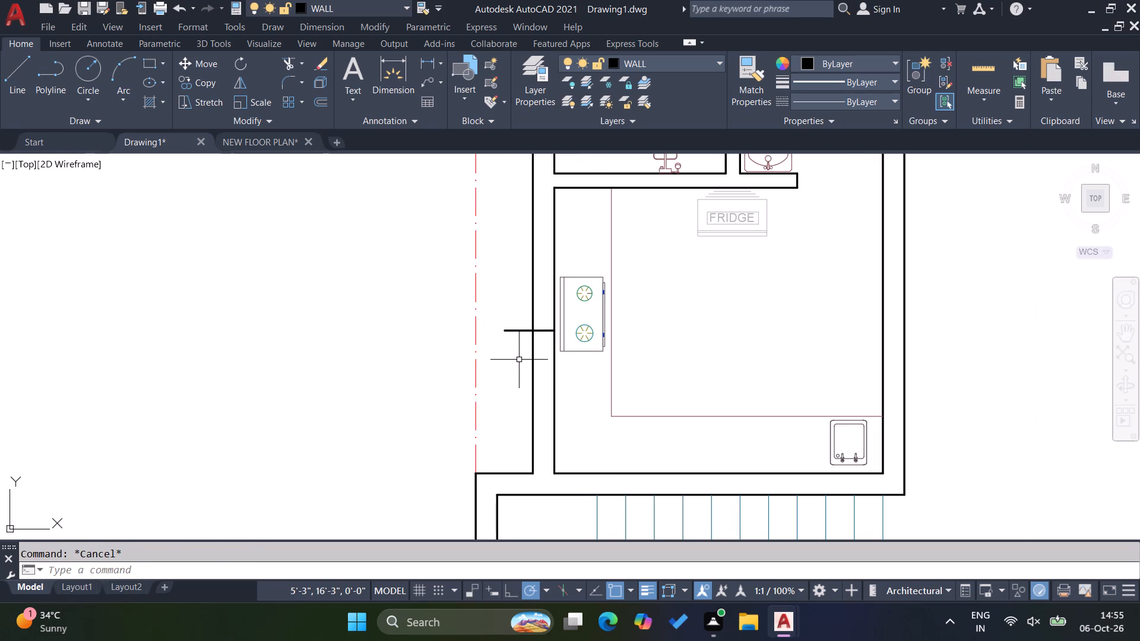
# Offset the short line 2' upward and 2' downward along the kitchen wall.
pyautogui.press('o')
pyautogui.press('Return')
pyautogui.write("2'")
pyautogui.press('Return')
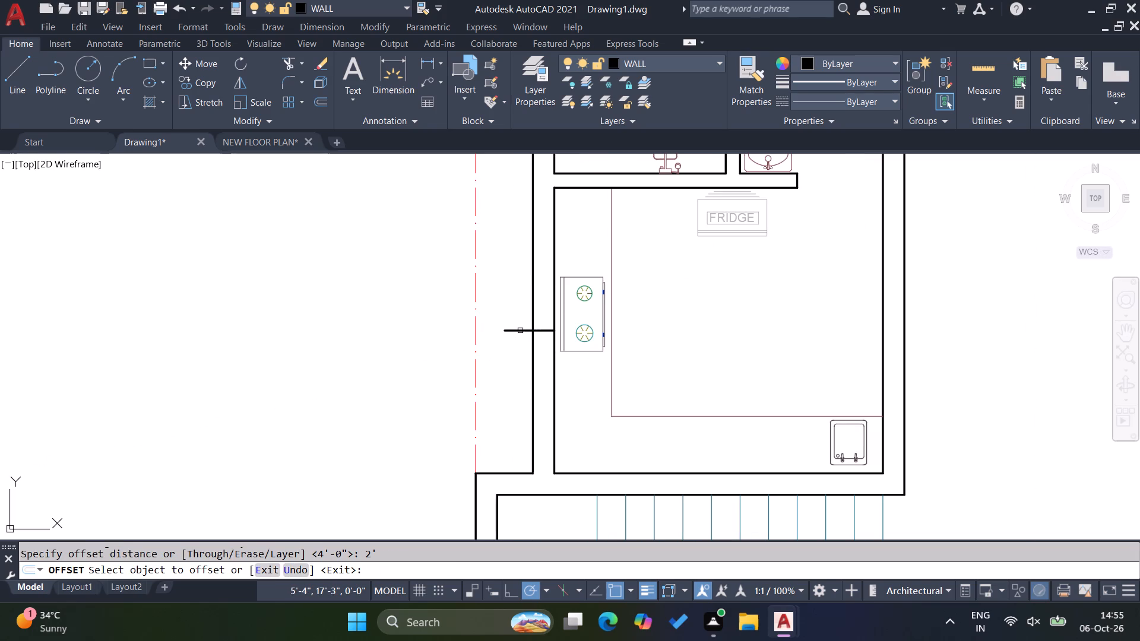
pyautogui.click(520, 331)
pyautogui.click(498, 301)
pyautogui.click(514, 333)
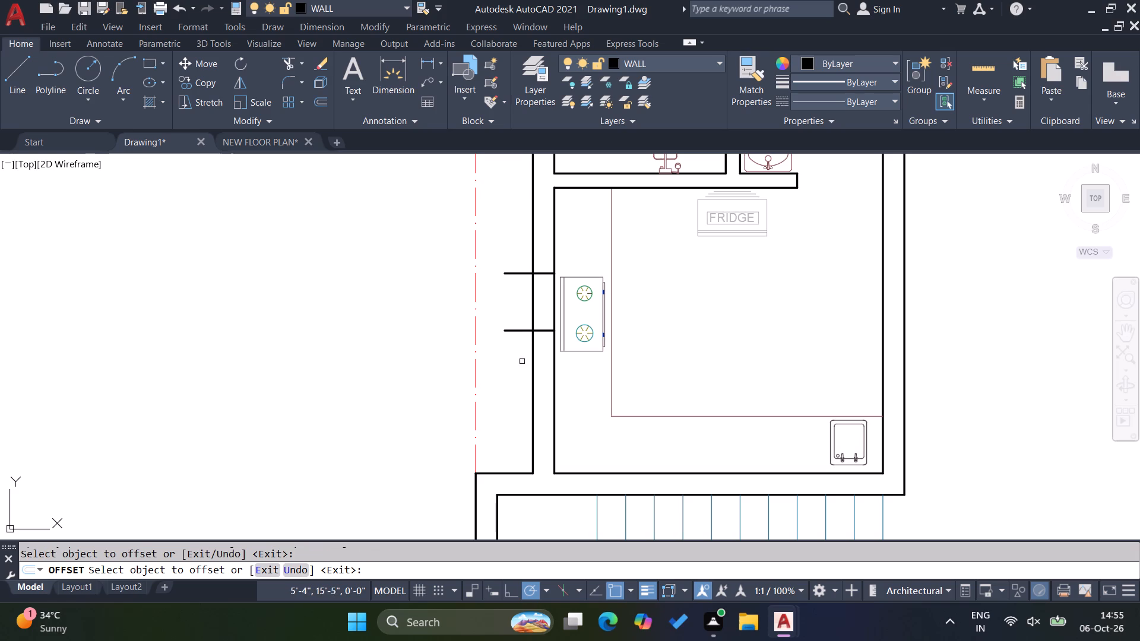
pyautogui.click(524, 331)
pyautogui.click(512, 391)
pyautogui.press('Escape')
pyautogui.press('Escape')
pyautogui.press('Escape')
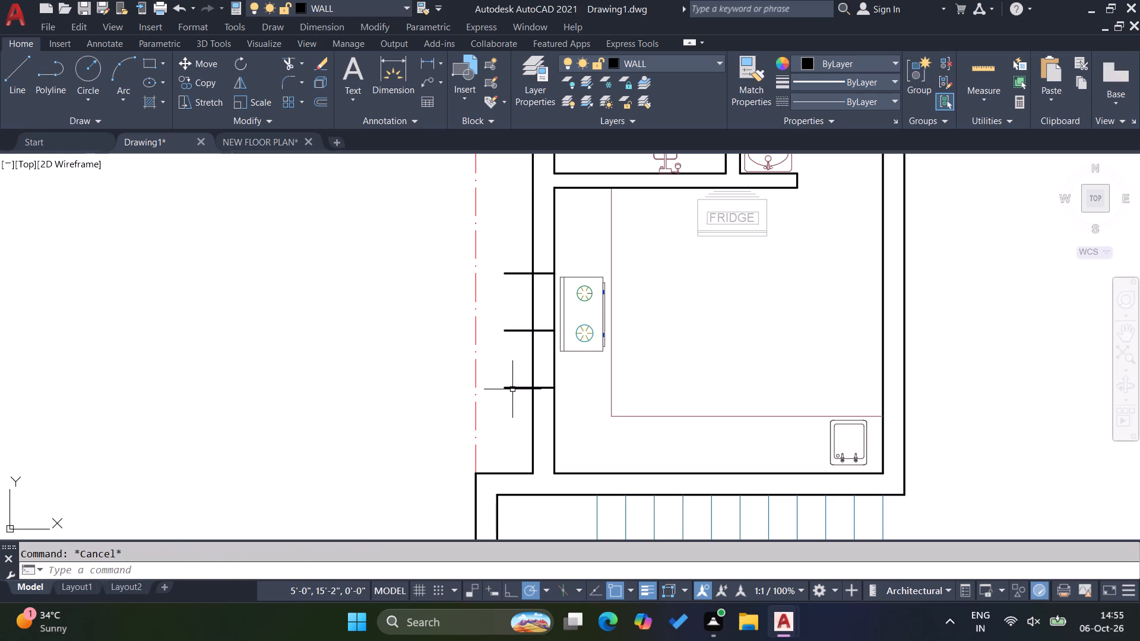
# Trim the ends of the three short lines that project beyond the kitchen wall's outer face.
pyautogui.press('t')
pyautogui.press('r')
pyautogui.press('Return')
pyautogui.click(518, 402)
pyautogui.click(511, 206)
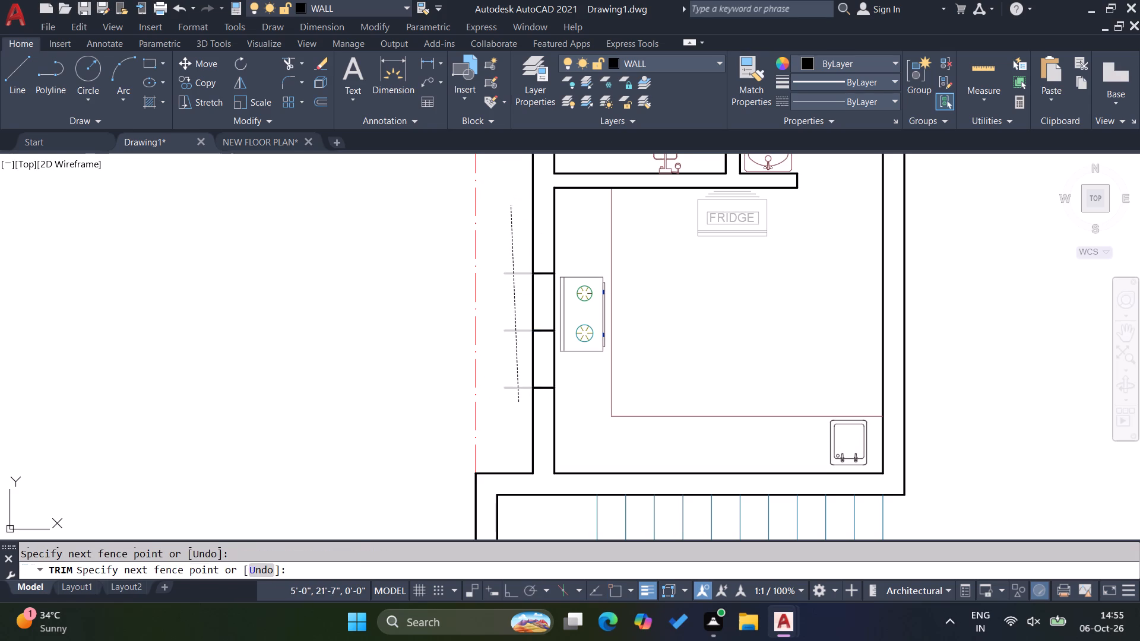
# Trim the wall faces between the two offset lines and remove the middle line to open the kitchen window beside the stove.
pyautogui.scroll(2, 546, 358)
pyautogui.scroll(-1, 566, 402)
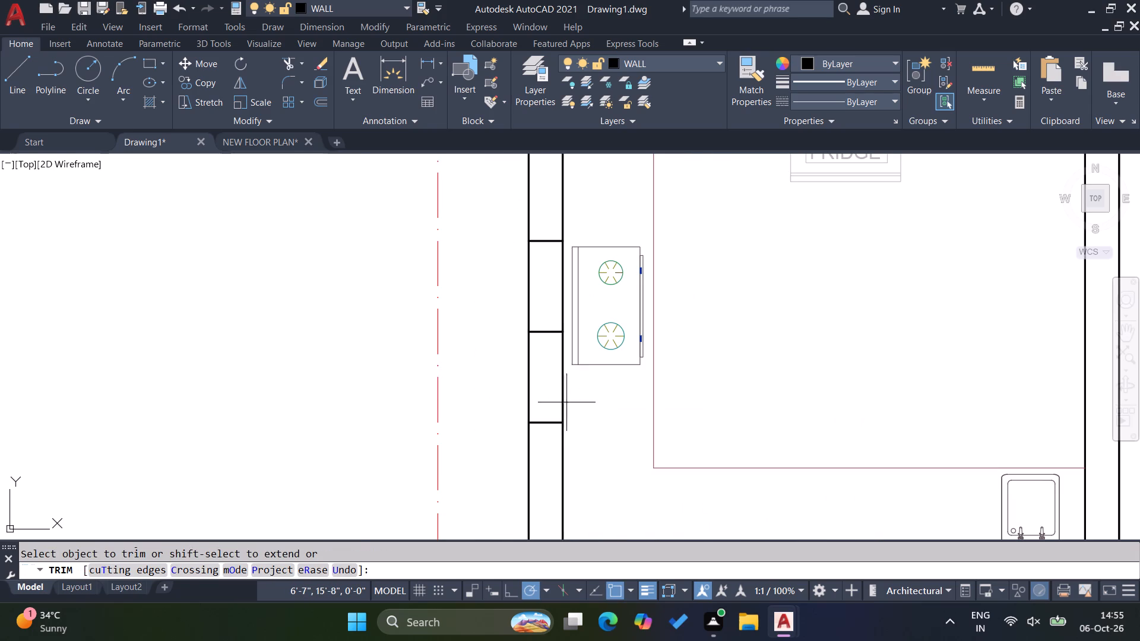
pyautogui.click(566, 402)
pyautogui.click(515, 320)
pyautogui.click(541, 315)
pyautogui.click(522, 331)
pyautogui.click(534, 331)
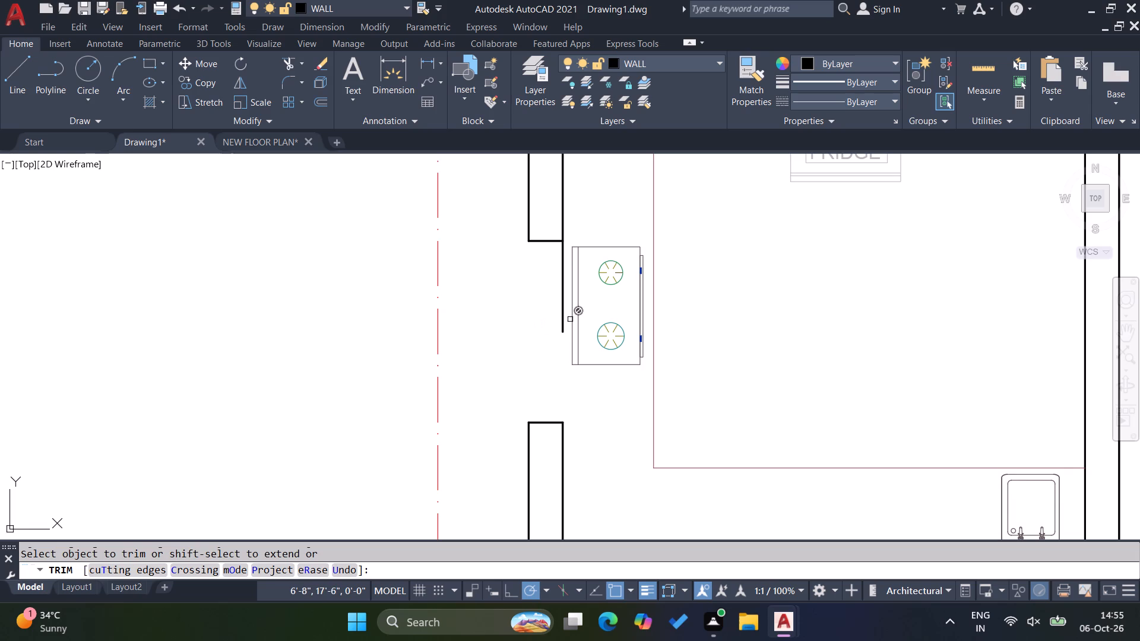
pyautogui.click(563, 319)
pyautogui.press('Escape')
pyautogui.scroll(-2, 540, 326)
pyautogui.press('Escape')
pyautogui.press('Escape')
pyautogui.press('Escape')
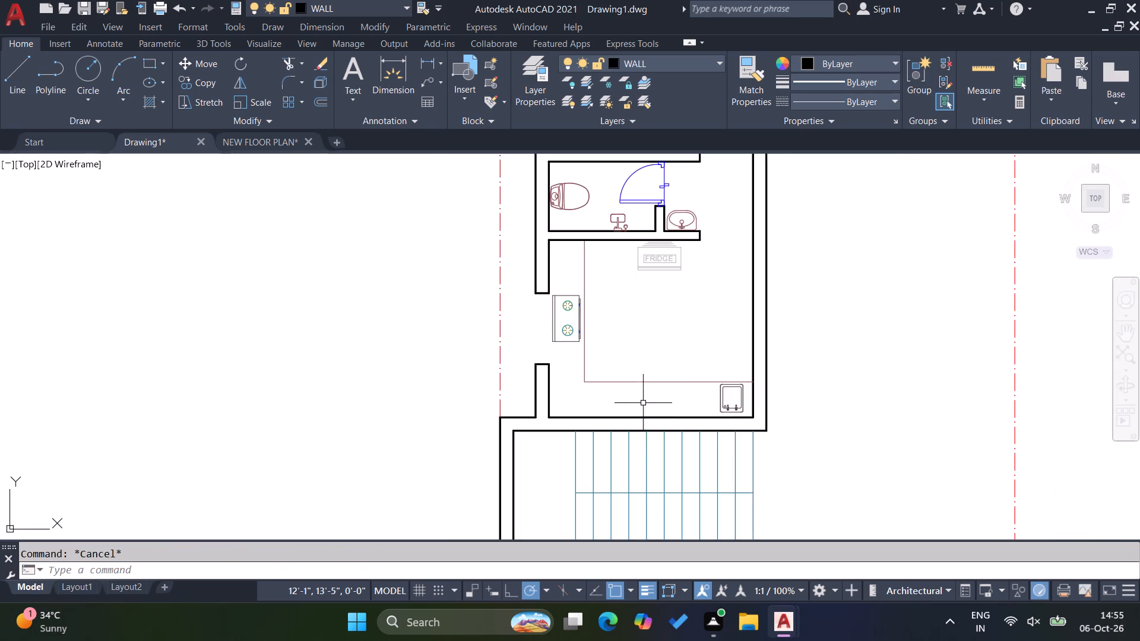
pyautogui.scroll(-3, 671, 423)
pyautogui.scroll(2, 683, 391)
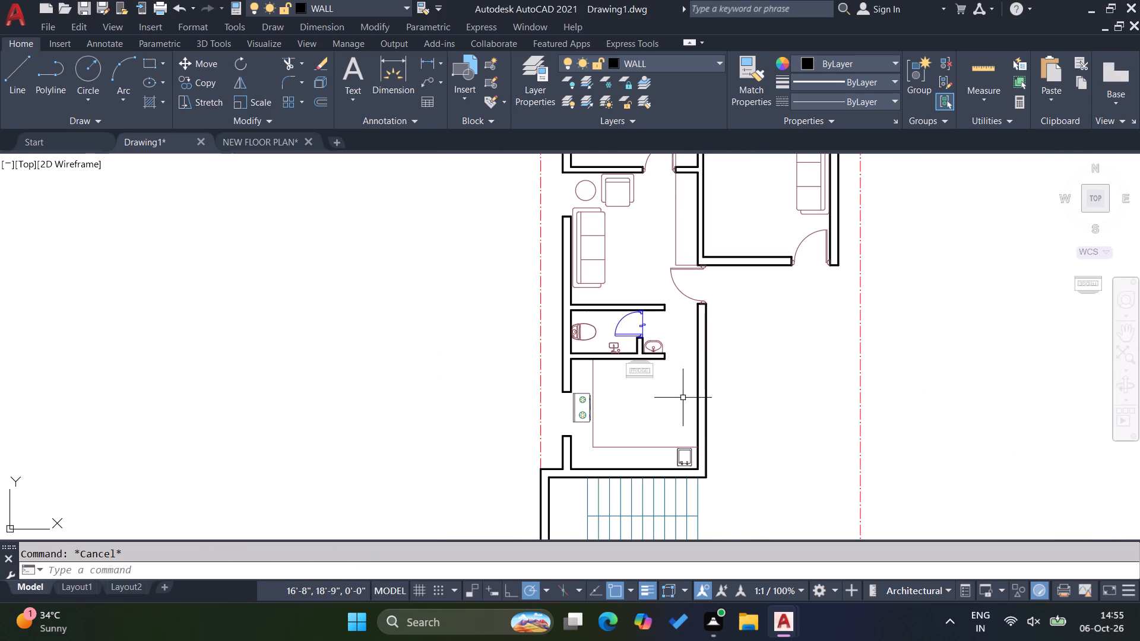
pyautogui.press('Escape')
# Draw a short horizontal line across the lower toilet's exterior wall, starting from the midpoint of the inner wall face behind the WC.
pyautogui.press('Escape')
pyautogui.scroll(-1, 685, 400)
pyautogui.scroll(2, 592, 345)
pyautogui.scroll(2, 668, 392)
pyautogui.scroll(2, 591, 372)
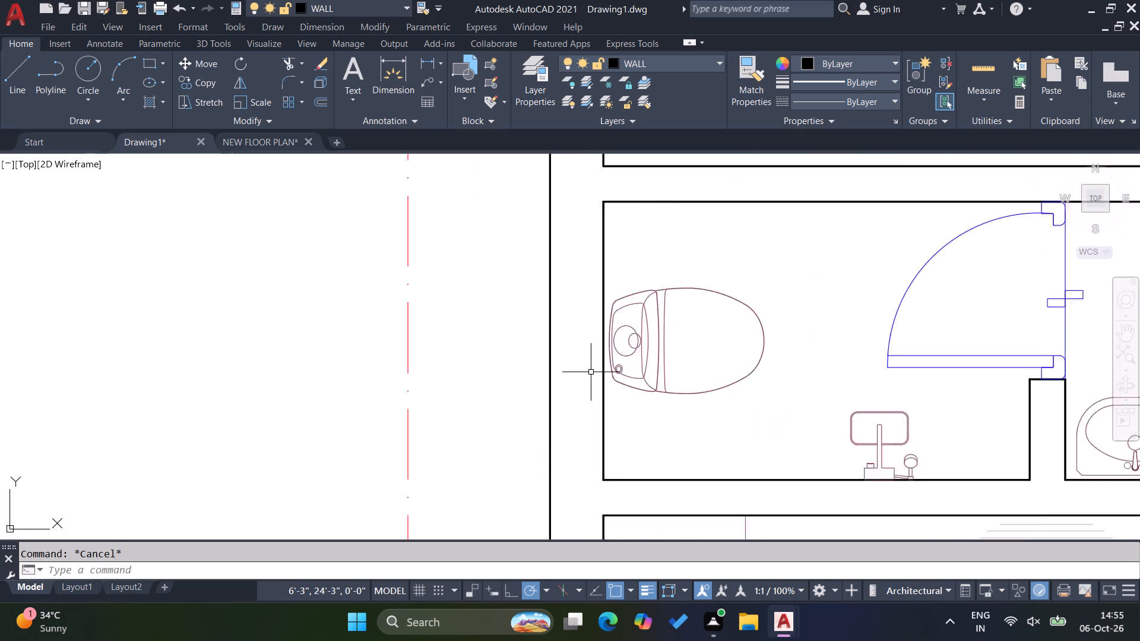
pyautogui.press('l')
pyautogui.press('Return')
pyautogui.scroll(-1, 596, 385)
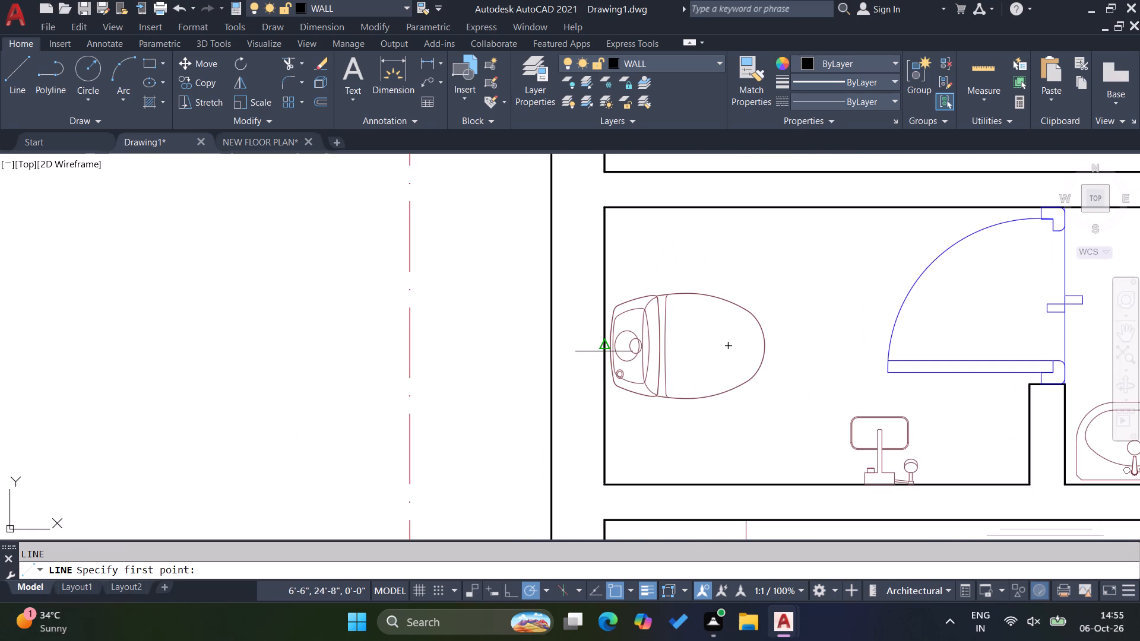
pyautogui.click(604, 346)
pyautogui.click(512, 351)
pyautogui.press('Escape')
pyautogui.press('Escape')
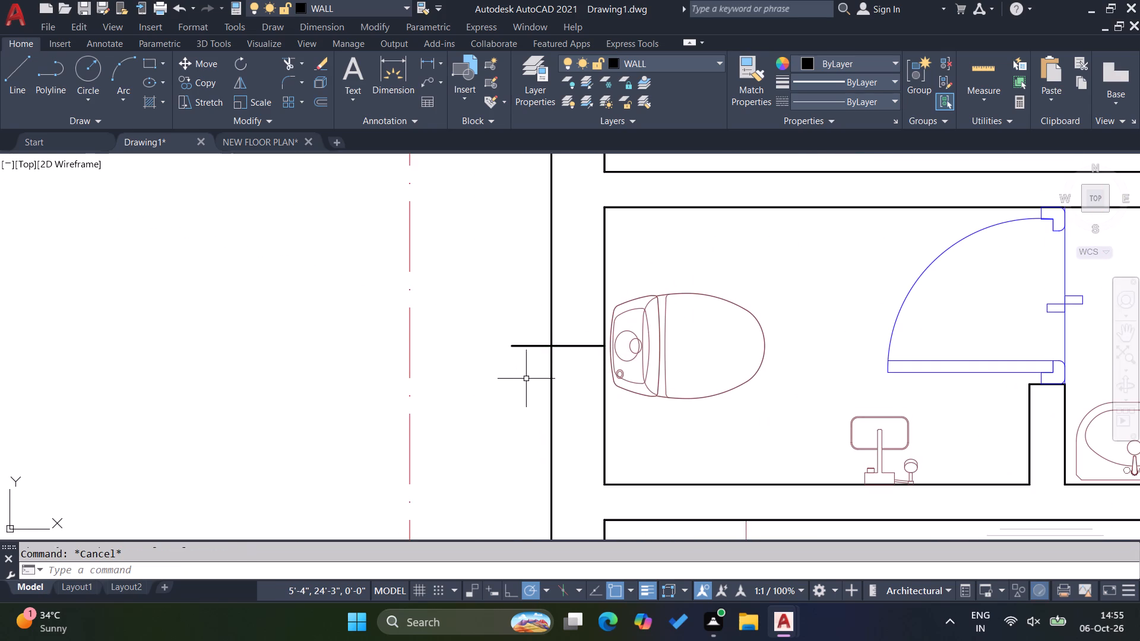
pyautogui.press('Escape')
pyautogui.press('Escape')
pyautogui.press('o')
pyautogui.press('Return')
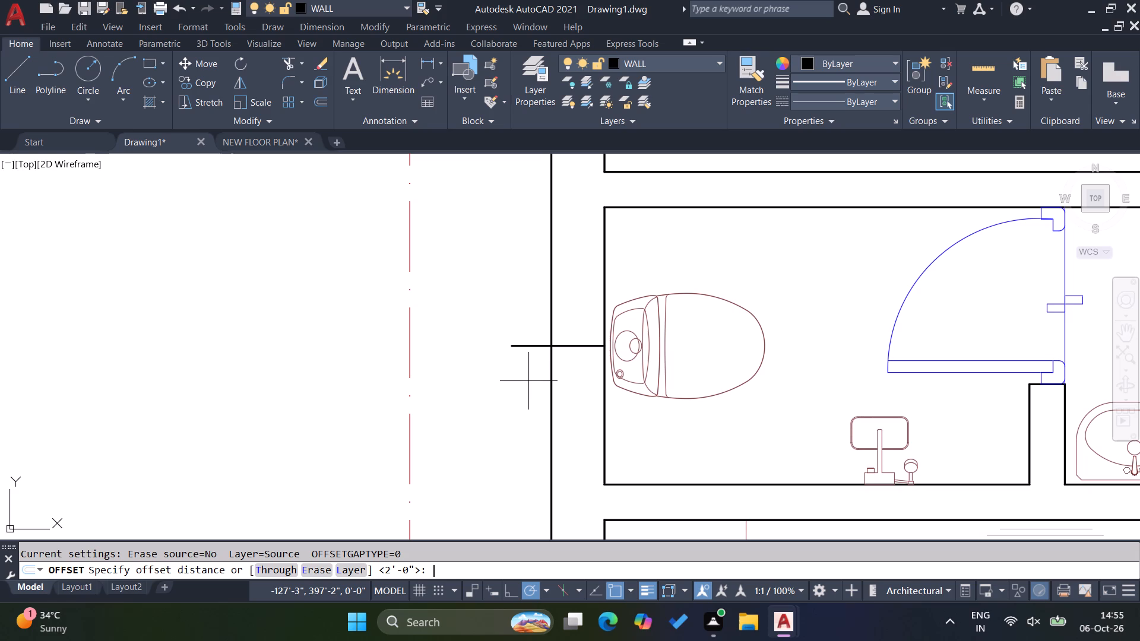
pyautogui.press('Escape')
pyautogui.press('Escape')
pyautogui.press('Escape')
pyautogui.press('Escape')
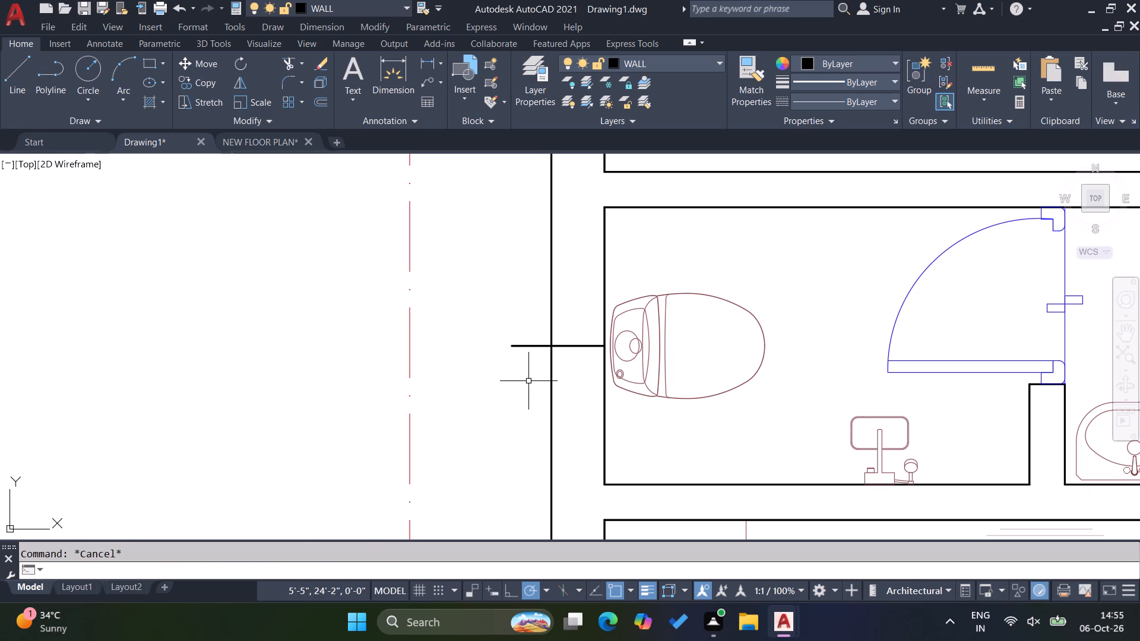
# Offset the short line 1' upward and 1' downward along the lower toilet's exterior wall.
pyautogui.press('o')
pyautogui.press('Return')
pyautogui.press('2')
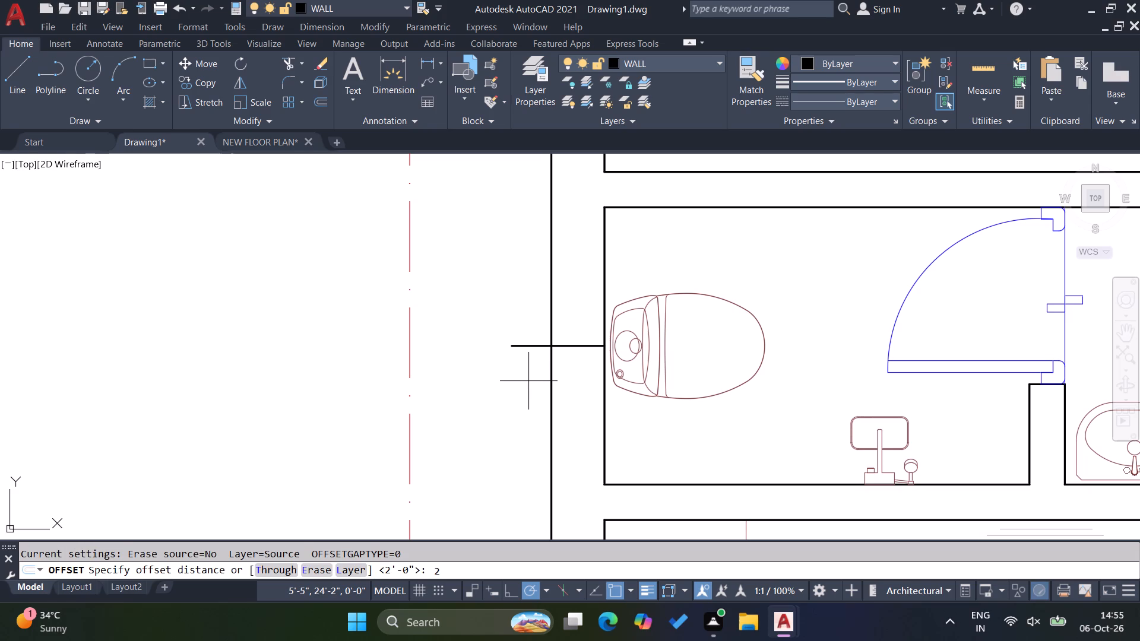
pyautogui.press('BackSpace')
pyautogui.write("1'")
pyautogui.press('Return')
pyautogui.click(520, 345)
pyautogui.click(526, 295)
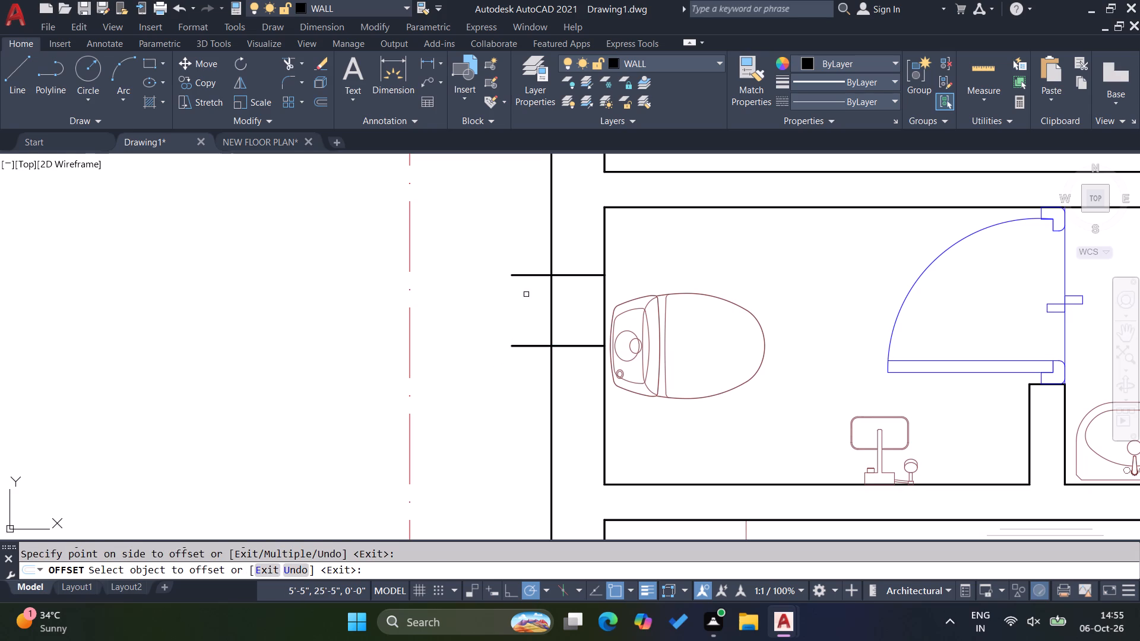
pyautogui.click(526, 347)
pyautogui.click(528, 420)
pyautogui.press('Escape')
pyautogui.press('Escape')
pyautogui.press('Escape')
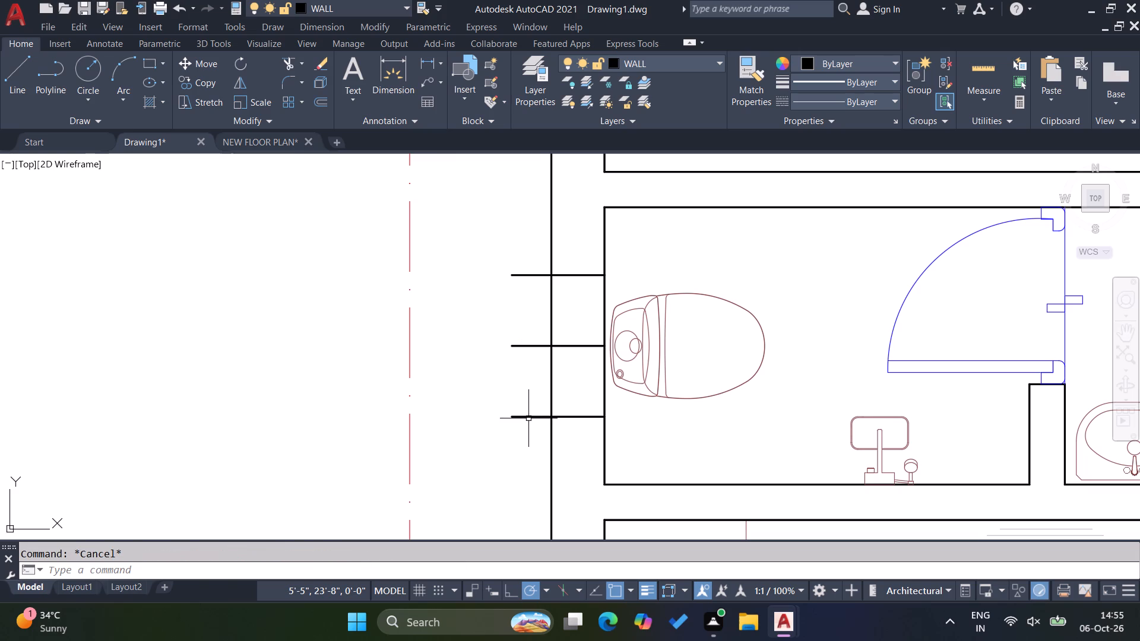
# Trim the ends of the three short lines that project beyond the toilet wall's outer face.
pyautogui.write('TR')
pyautogui.press('Return')
pyautogui.moveTo(534, 439); pyautogui.dragTo(528, 417)
pyautogui.click(521, 231)
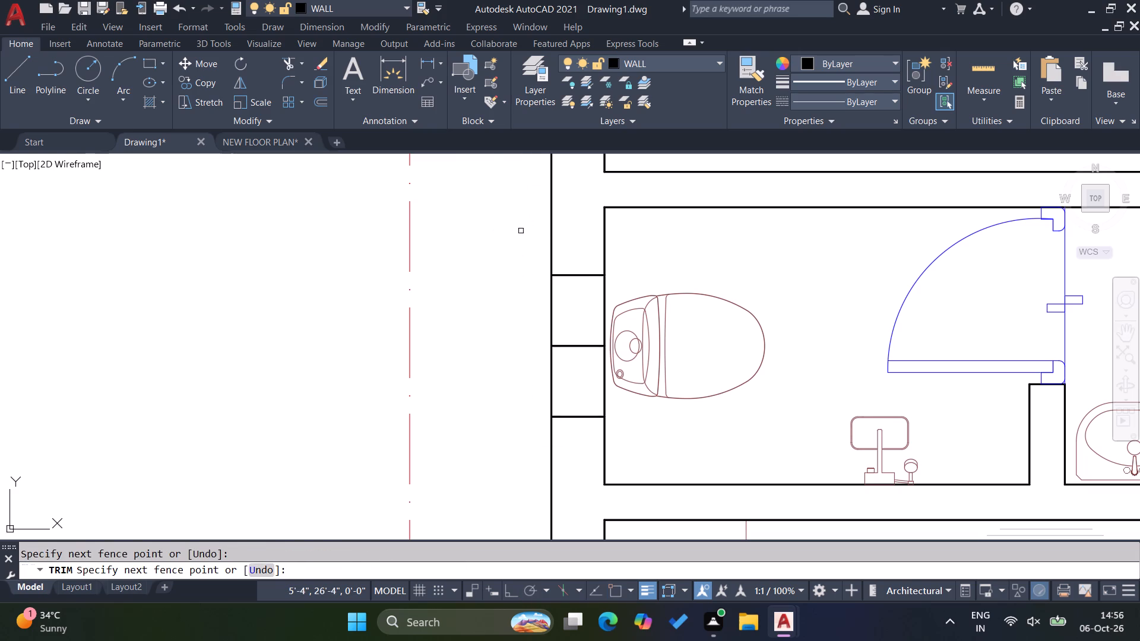
# Trim the wall faces between the two offset lines and remove the middle line to open the toilet window behind the WC.
pyautogui.click(613, 285)
pyautogui.click(527, 314)
pyautogui.click(565, 330)
pyautogui.click(536, 367)
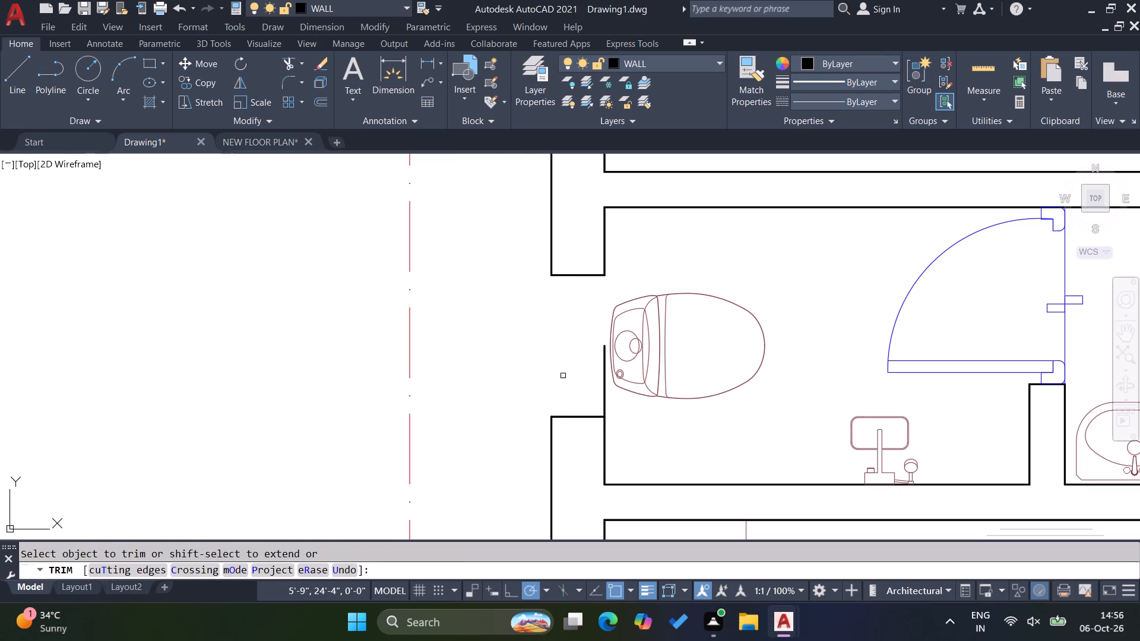
pyautogui.click(597, 397)
pyautogui.click(615, 414)
pyautogui.press('Escape')
pyautogui.press('Escape')
pyautogui.press('Escape')
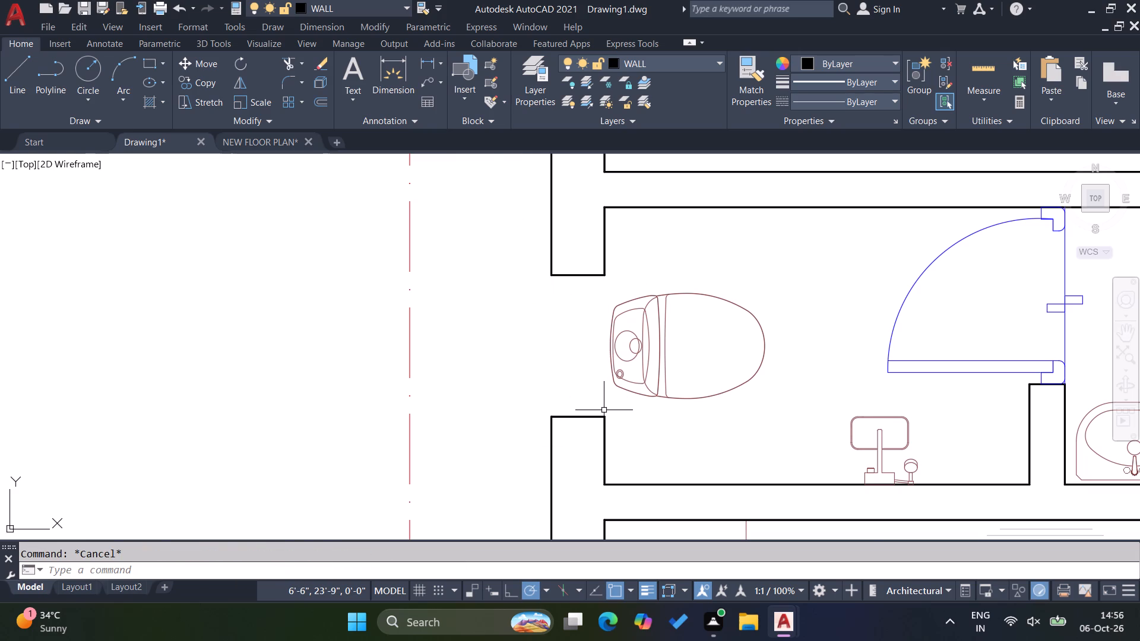
pyautogui.press('Escape')
pyautogui.press('Escape')
pyautogui.press('Escape')
# Move the loose four-line window symbol beside the plan into the upper bedroom's exterior wall opening, aligned to the opening's lower outer corner.
pyautogui.scroll(-4, 522, 344)
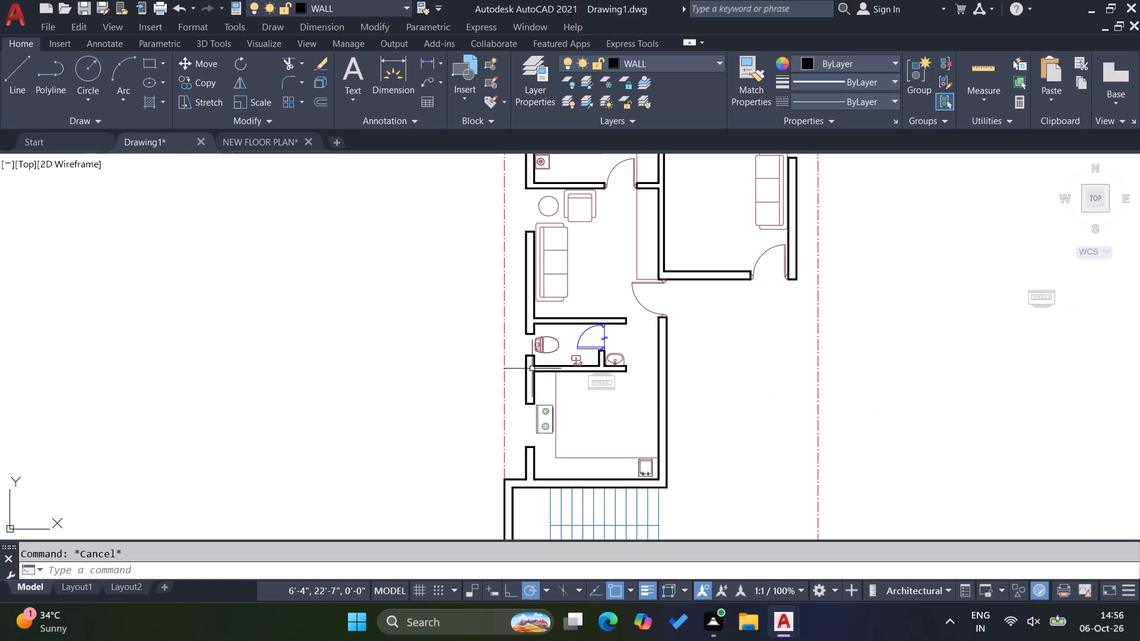
pyautogui.scroll(-2, 588, 396)
pyautogui.scroll(2, 587, 328)
pyautogui.scroll(-1, 602, 339)
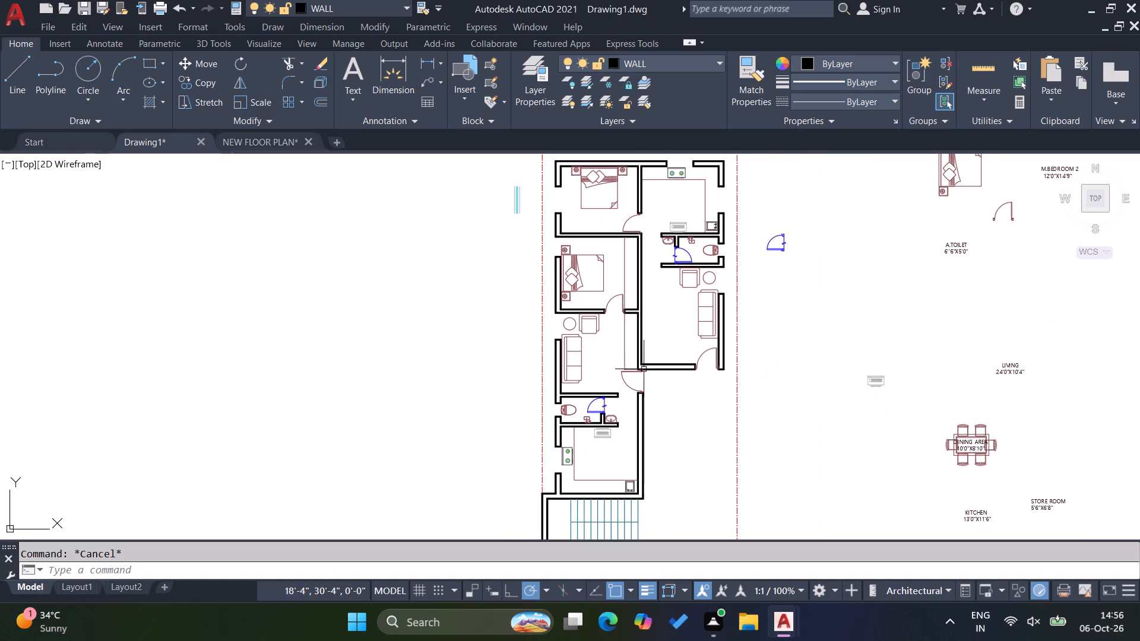
pyautogui.scroll(-3, 663, 356)
pyautogui.scroll(2, 645, 342)
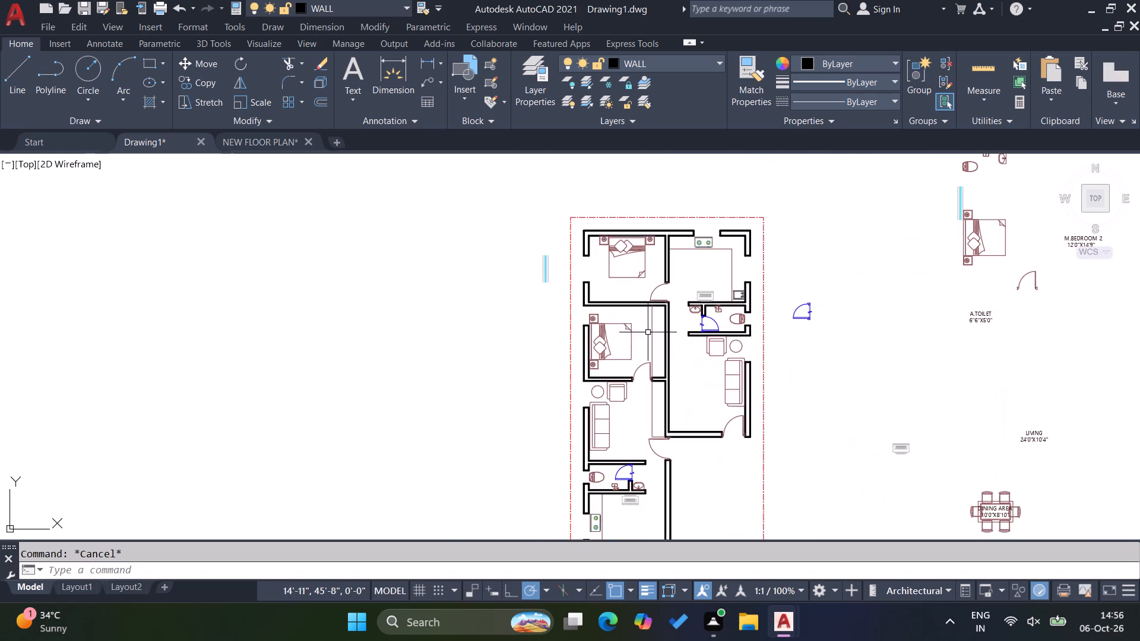
pyautogui.scroll(3, 652, 328)
pyautogui.scroll(-3, 709, 386)
pyautogui.scroll(3, 605, 343)
pyautogui.scroll(2, 641, 380)
pyautogui.click(672, 396)
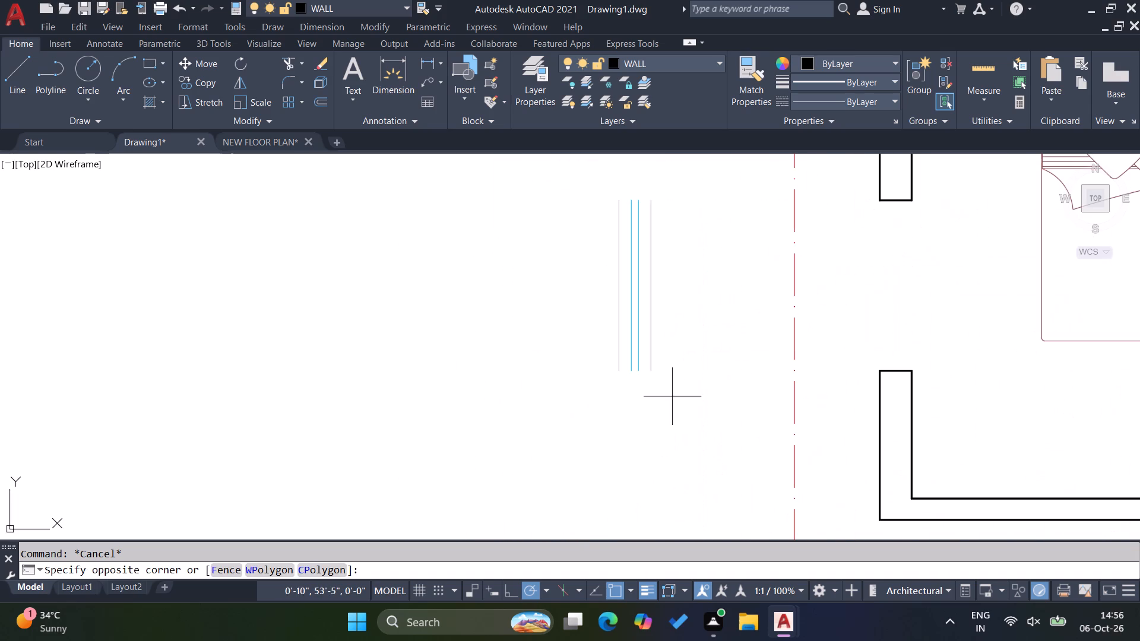
pyautogui.click(560, 182)
pyautogui.press('m')
pyautogui.press('Return')
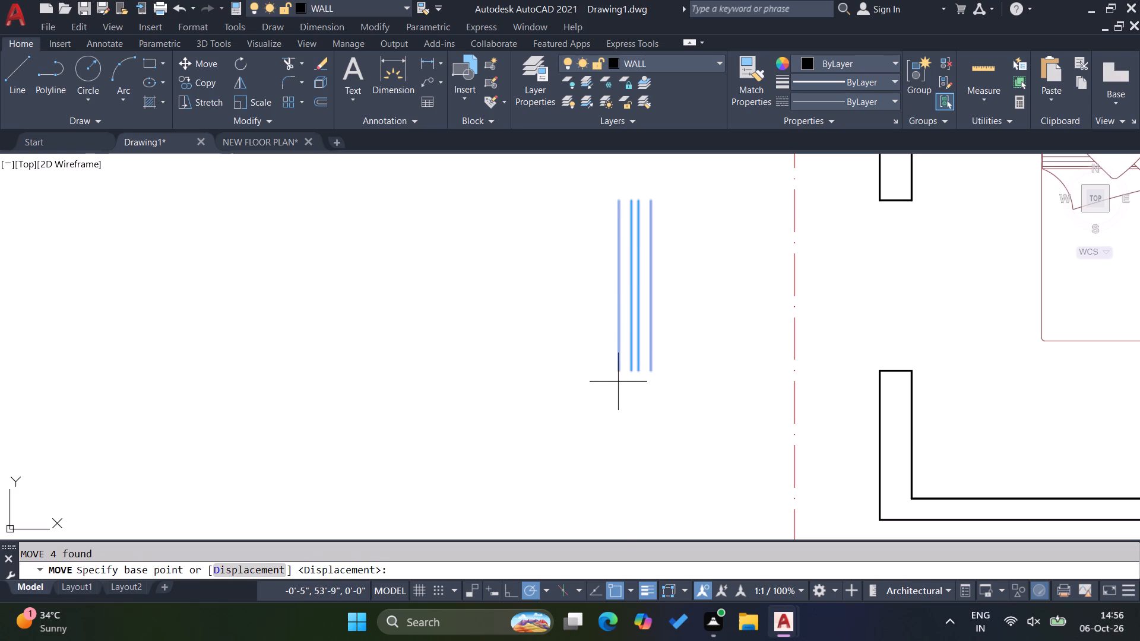
pyautogui.click(617, 375)
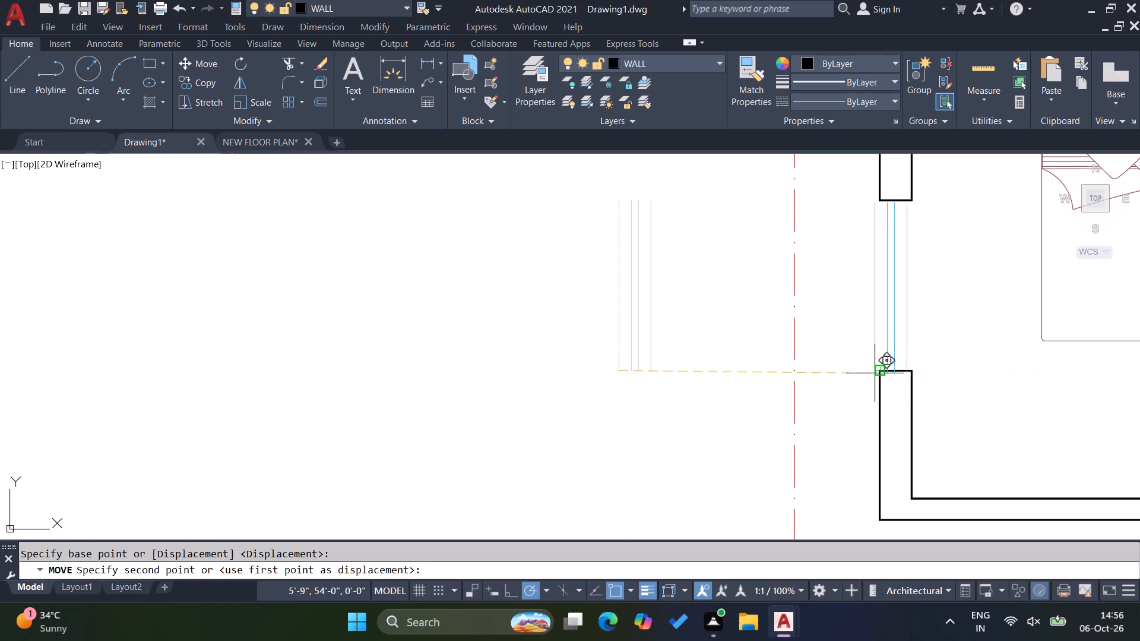
pyautogui.click(876, 373)
pyautogui.press('Escape')
pyautogui.press('Escape')
pyautogui.press('Escape')
# Copy the bedroom window from its lower outer corner into the openings of the lower living room and the lower kitchen.
pyautogui.scroll(2, 908, 309)
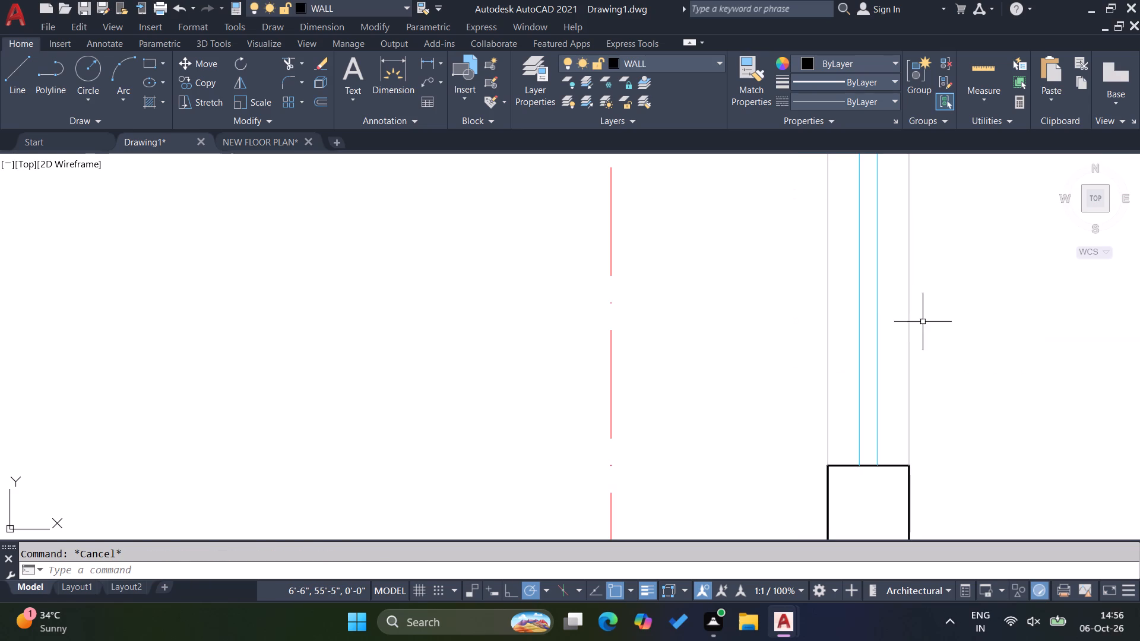
pyautogui.moveTo(933, 330); pyautogui.dragTo(917, 326)
pyautogui.click(816, 302)
pyautogui.write('CO')
pyautogui.press('Return')
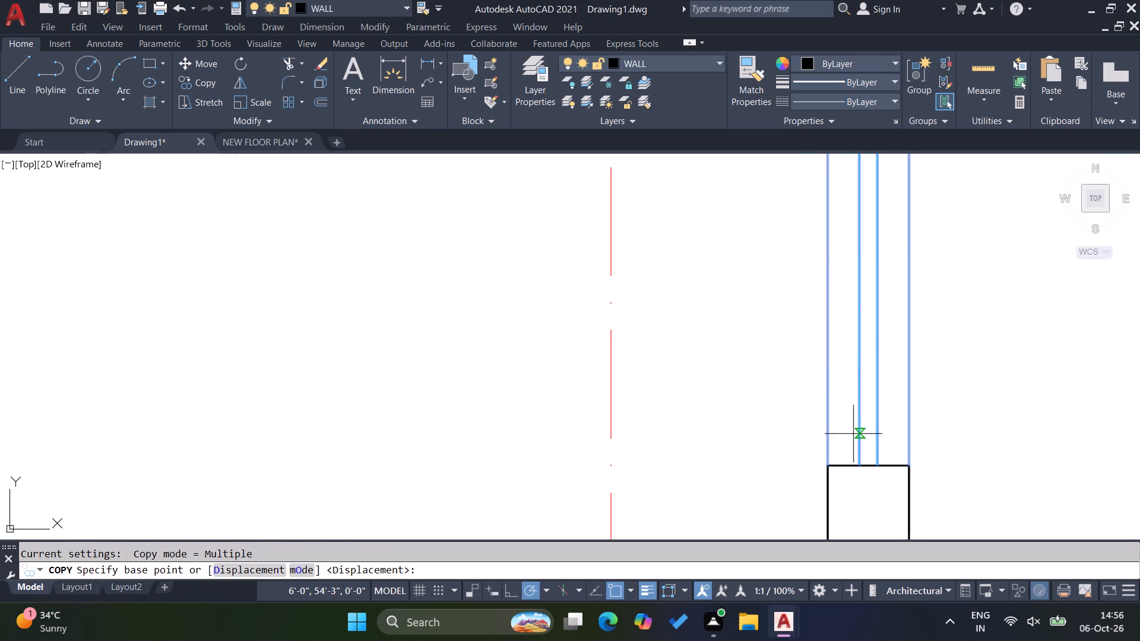
pyautogui.click(828, 468)
pyautogui.scroll(-5, 669, 280)
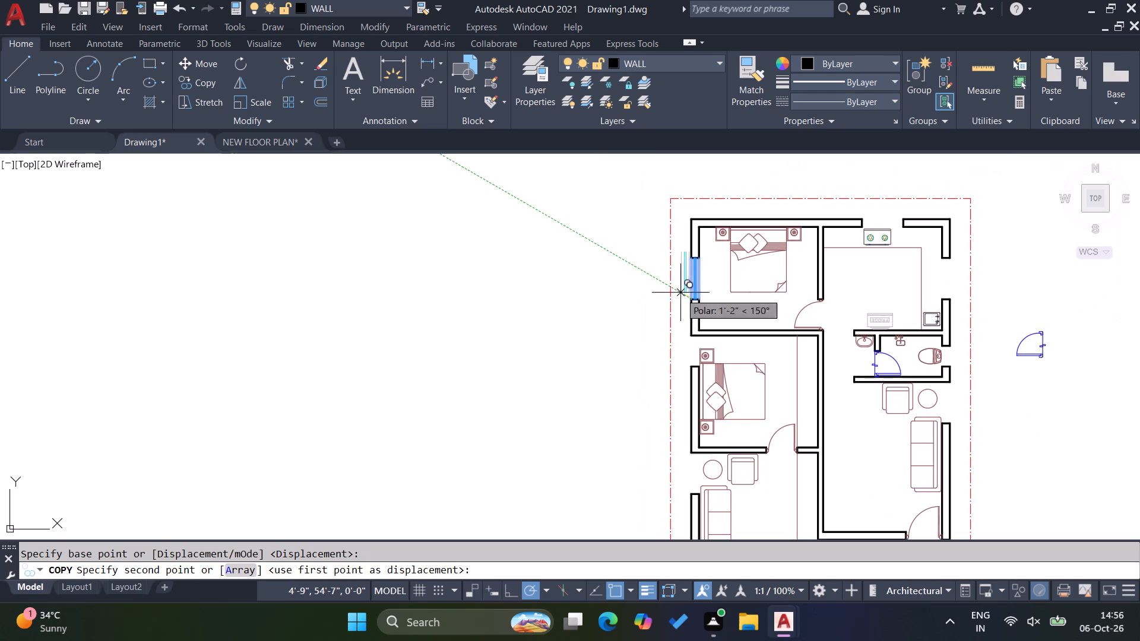
pyautogui.scroll(2, 684, 494)
pyautogui.click(699, 497)
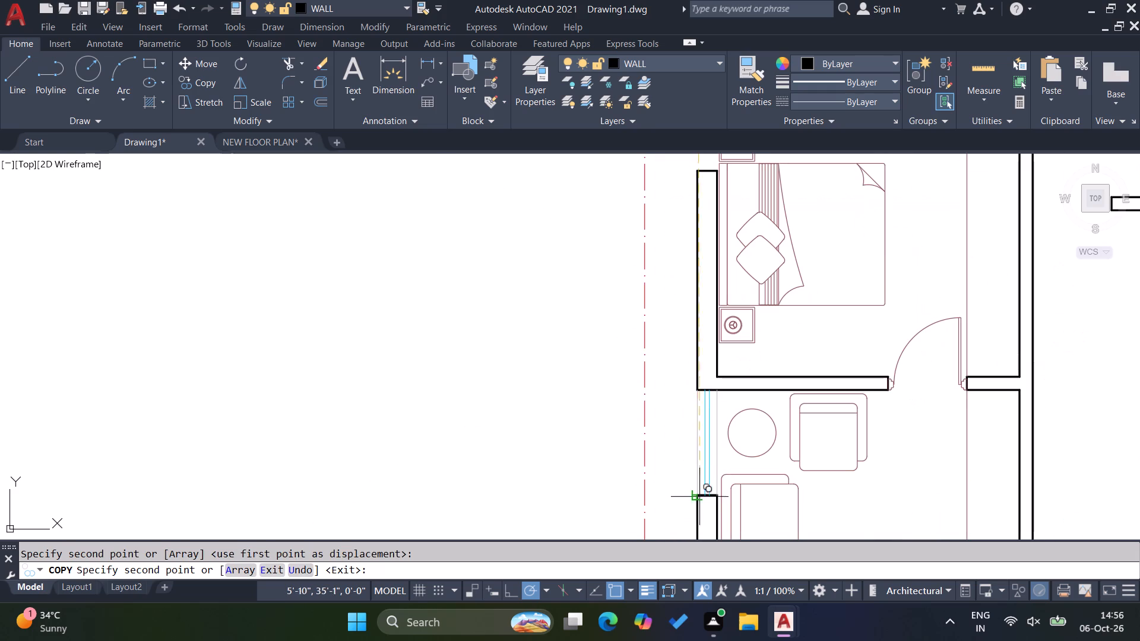
pyautogui.scroll(-2, 683, 306)
pyautogui.scroll(-2, 724, 410)
pyautogui.scroll(3, 707, 494)
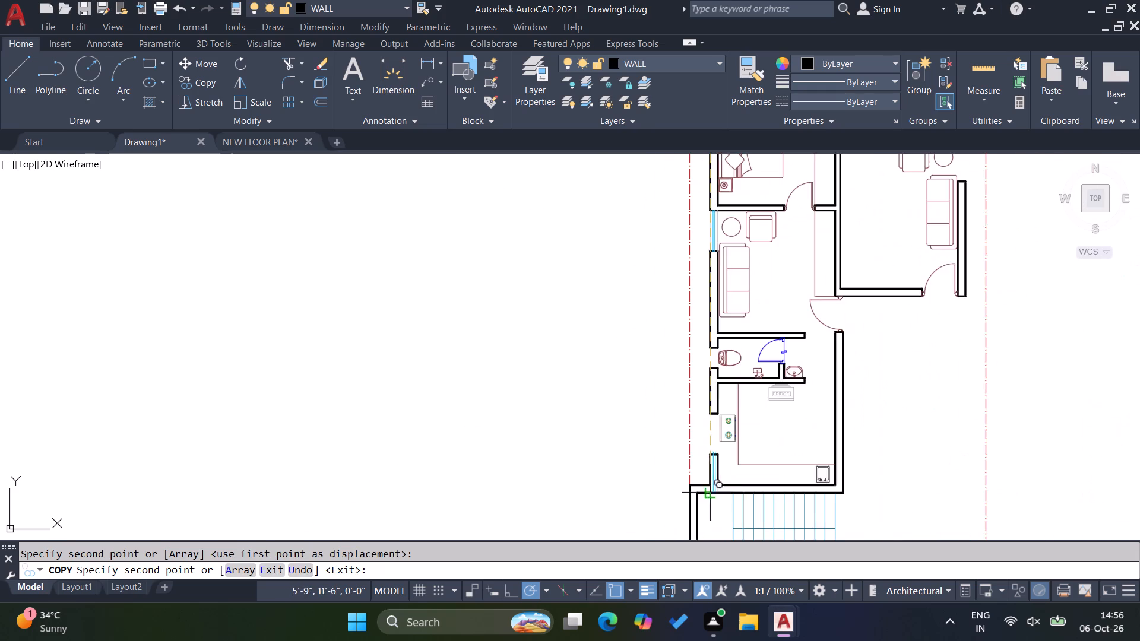
pyautogui.scroll(3, 714, 448)
pyautogui.click(685, 483)
# Place further window copies in the opposite exterior wall, in the other living room's opening and the upper kitchen's side opening.
pyautogui.scroll(-3, 650, 459)
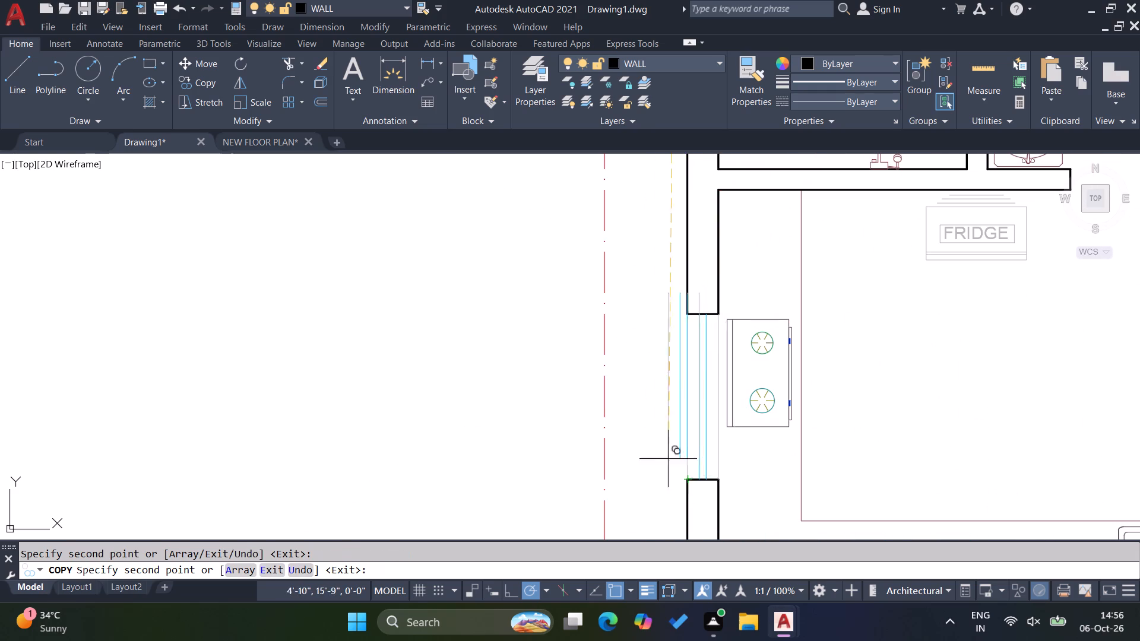
pyautogui.scroll(-2, 605, 513)
pyautogui.scroll(5, 730, 386)
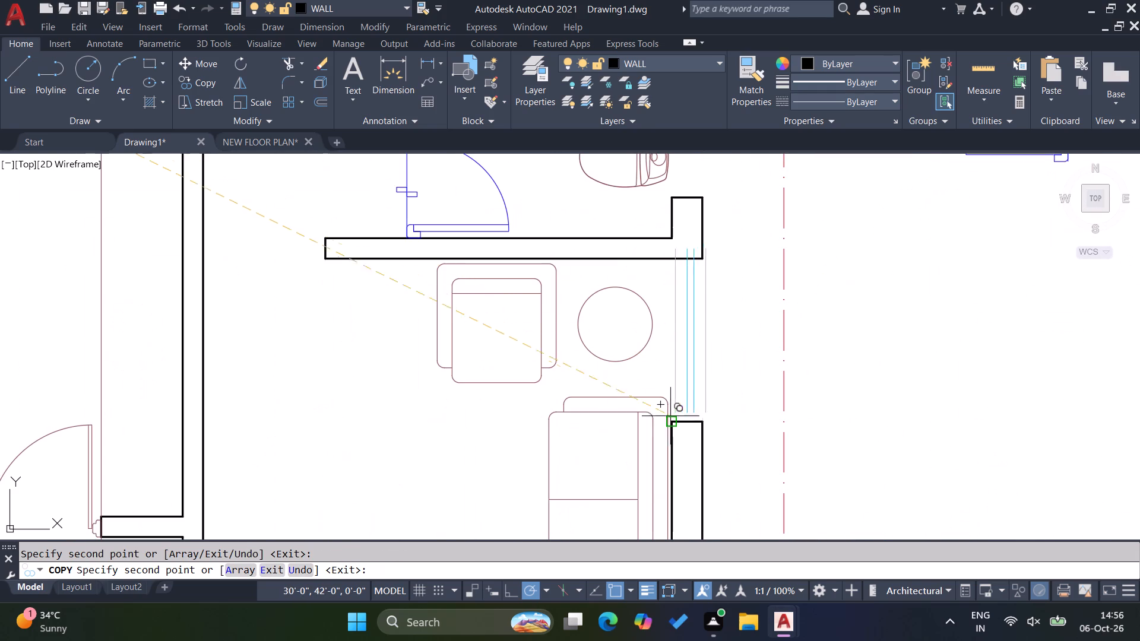
pyautogui.click(669, 421)
pyautogui.scroll(-3, 706, 472)
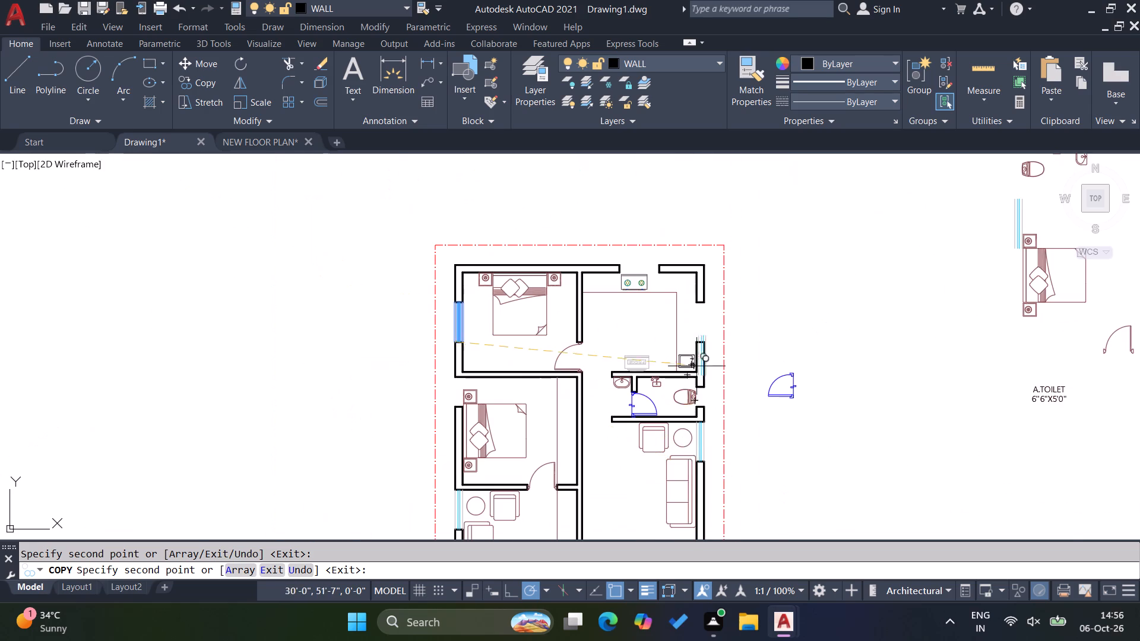
pyautogui.scroll(3, 696, 354)
pyautogui.click(682, 319)
# Place one more window copy in the empty space above the plan, over the upper kitchen, and finish copying.
pyautogui.scroll(-2, 702, 513)
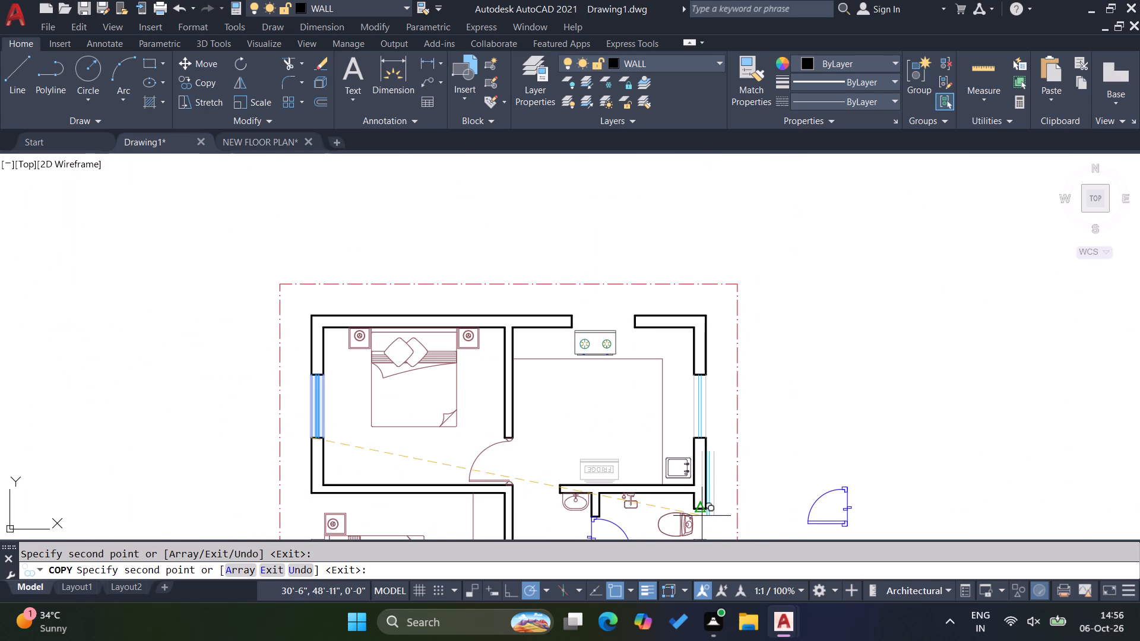
pyautogui.click(601, 252)
pyautogui.press('Escape')
pyautogui.press('Escape')
pyautogui.press('Escape')
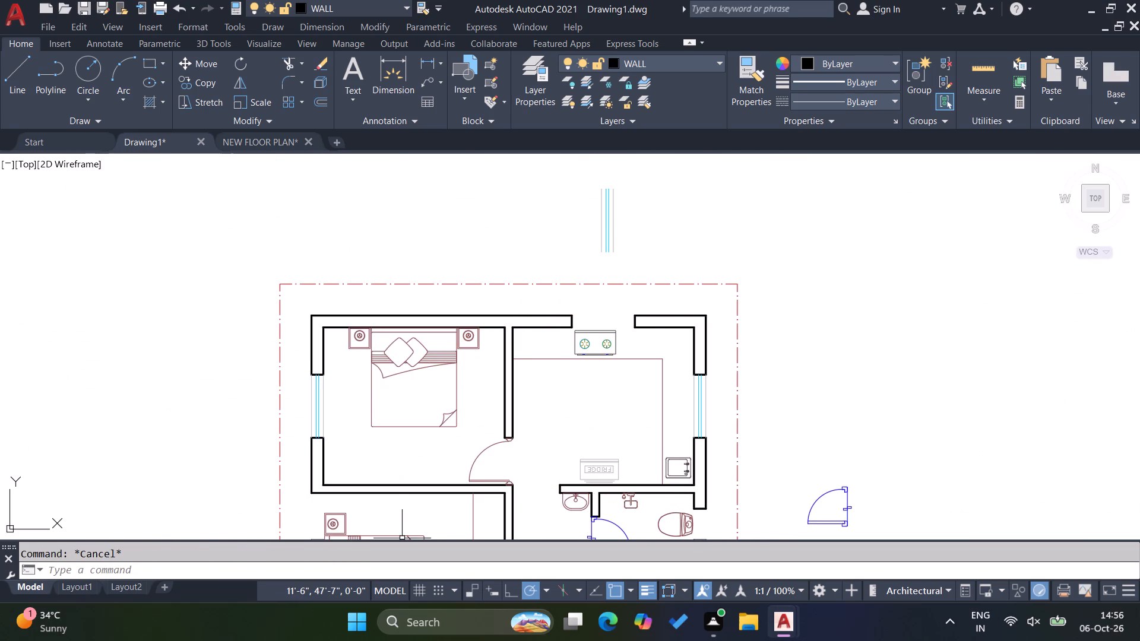
pyautogui.press('Escape')
# Rotate the loose window copy above the plan to 270° so that it lies horizontally.
pyautogui.scroll(-3, 454, 544)
pyautogui.scroll(-1, 623, 265)
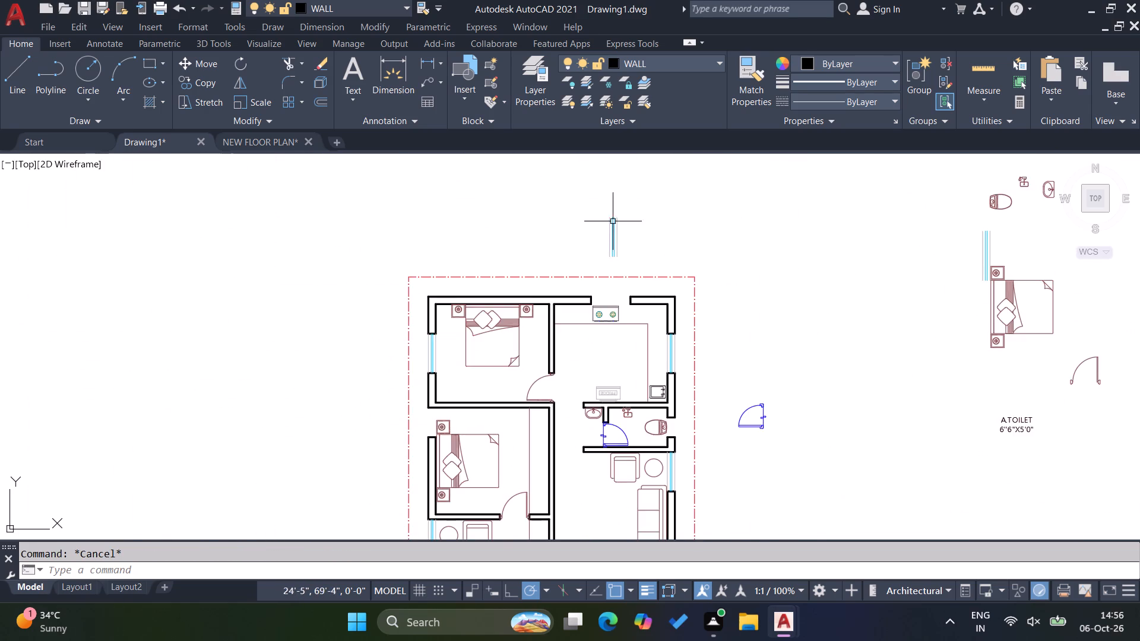
pyautogui.scroll(2, 626, 206)
pyautogui.moveTo(636, 276); pyautogui.dragTo(631, 274)
pyautogui.click(517, 199)
pyautogui.click(237, 61)
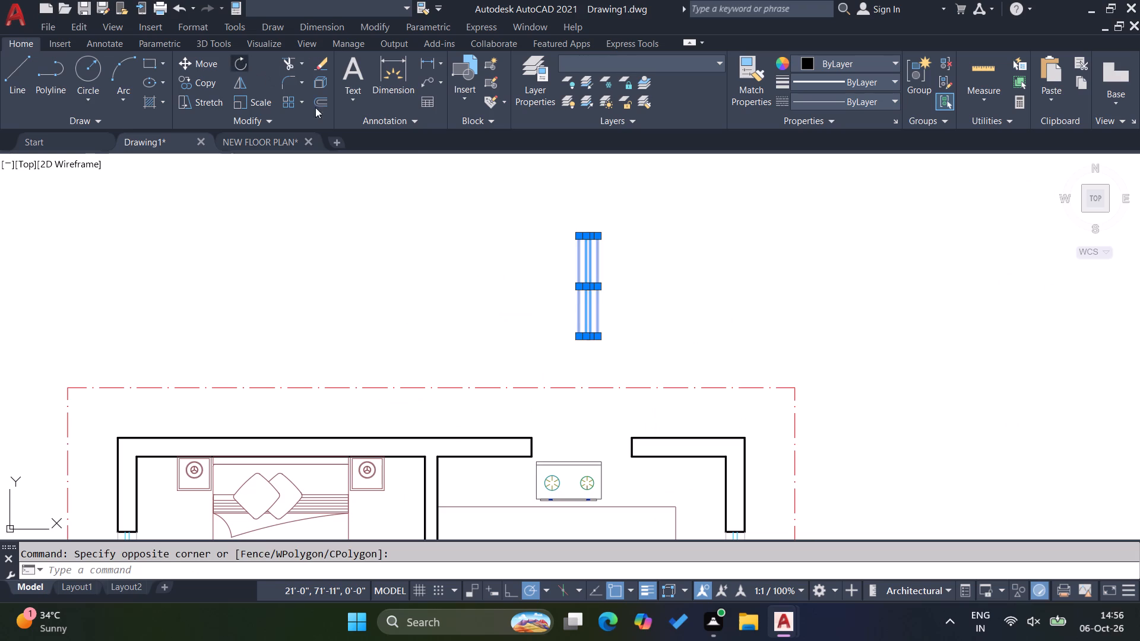
pyautogui.click(639, 236)
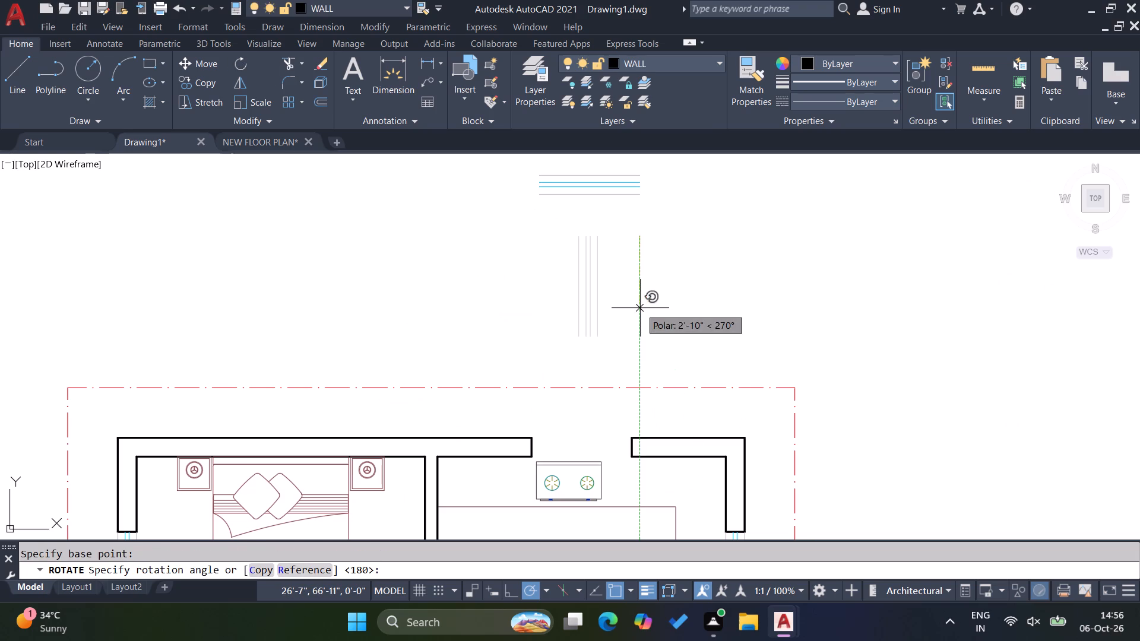
pyautogui.click(640, 308)
# Move the horizontal window from its lower left corner into the upper kitchen's top wall opening above the stove.
pyautogui.scroll(-1, 639, 300)
pyautogui.moveTo(663, 272); pyautogui.dragTo(653, 266)
pyautogui.click(493, 201)
pyautogui.press('m')
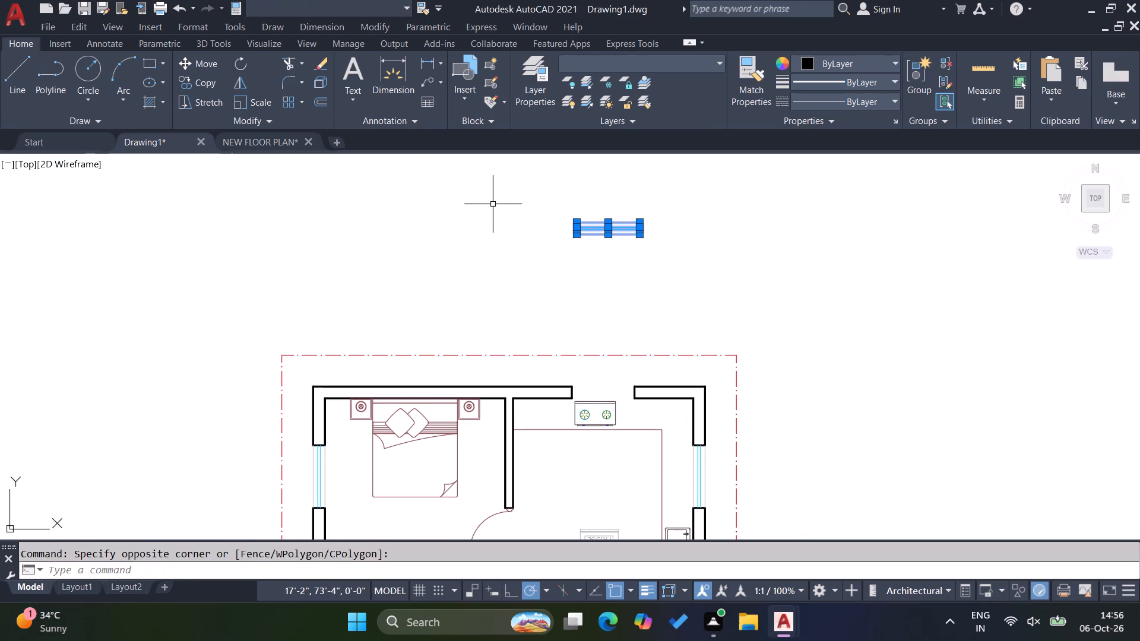
pyautogui.press('Return')
pyautogui.scroll(3, 603, 232)
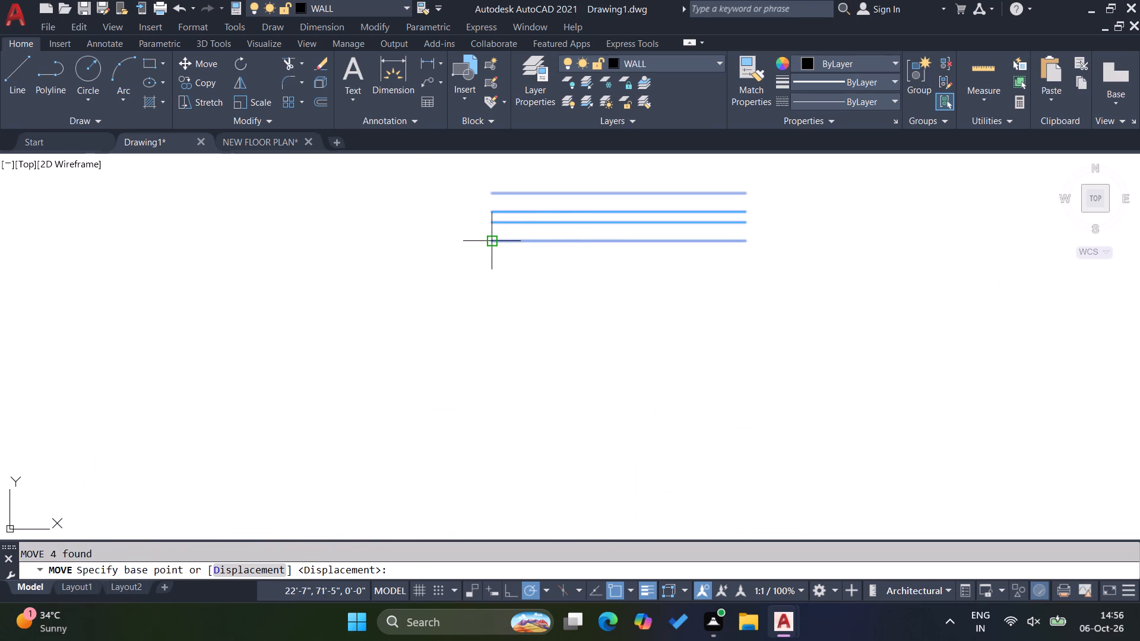
pyautogui.click(491, 243)
pyautogui.scroll(-3, 623, 235)
pyautogui.scroll(3, 575, 400)
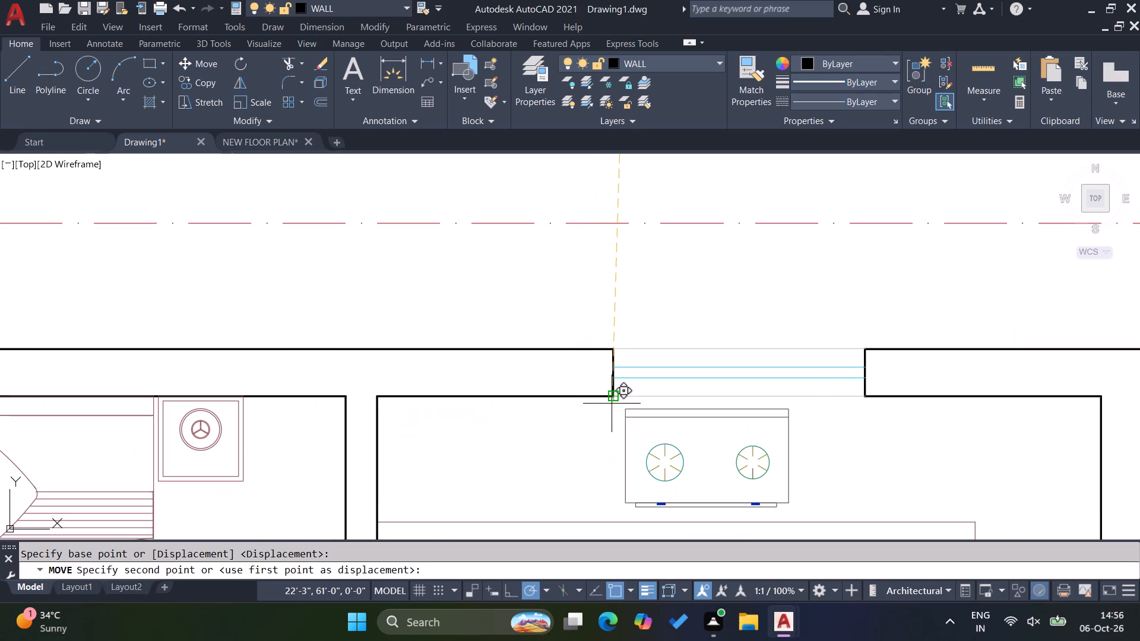
pyautogui.click(615, 399)
pyautogui.press('Escape')
pyautogui.press('Escape')
pyautogui.press('Escape')
pyautogui.press('Escape')
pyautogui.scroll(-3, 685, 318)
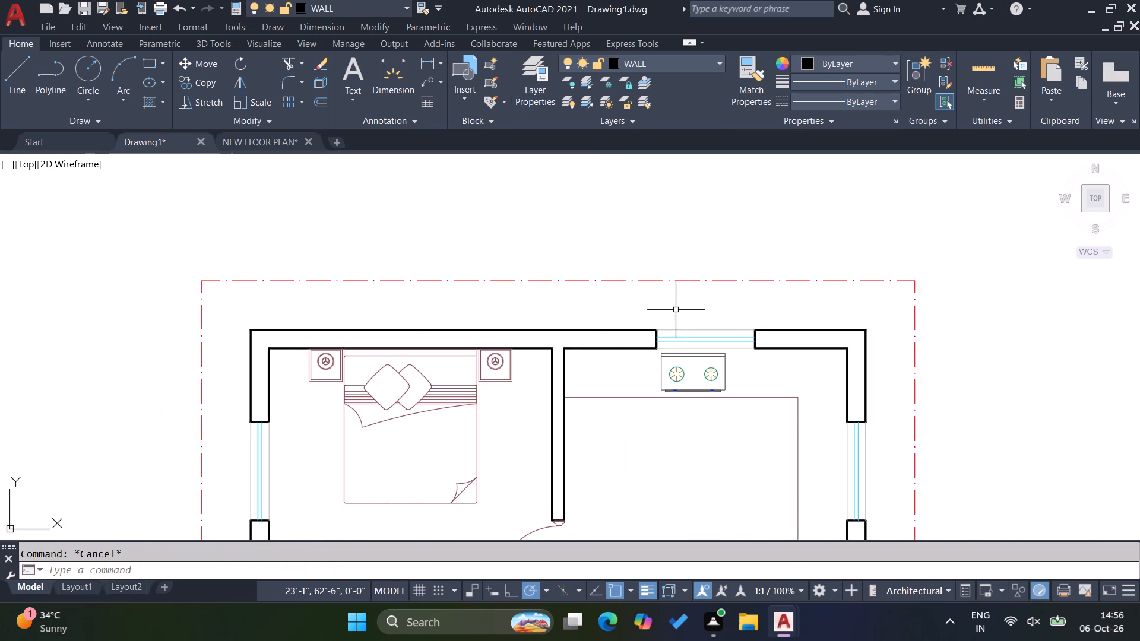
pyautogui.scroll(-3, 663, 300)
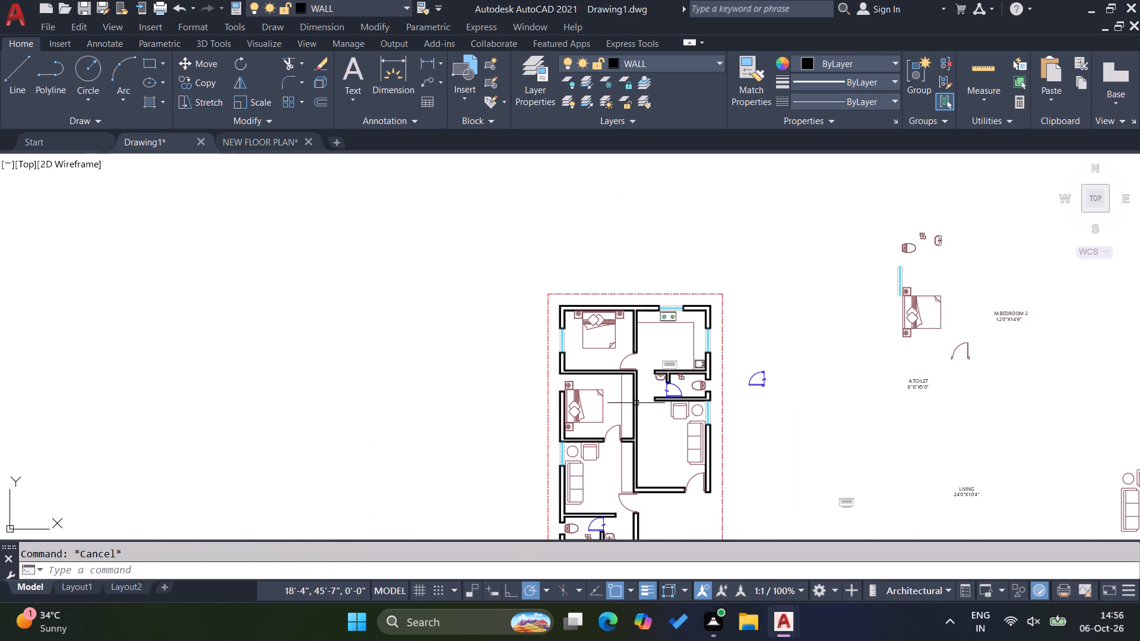
# Move the spare window symbol from above the loose bed to the empty space outside the middle bedroom's exterior wall.
pyautogui.press('Escape')
pyautogui.press('Escape')
pyautogui.press('Escape')
pyautogui.scroll(2, 930, 266)
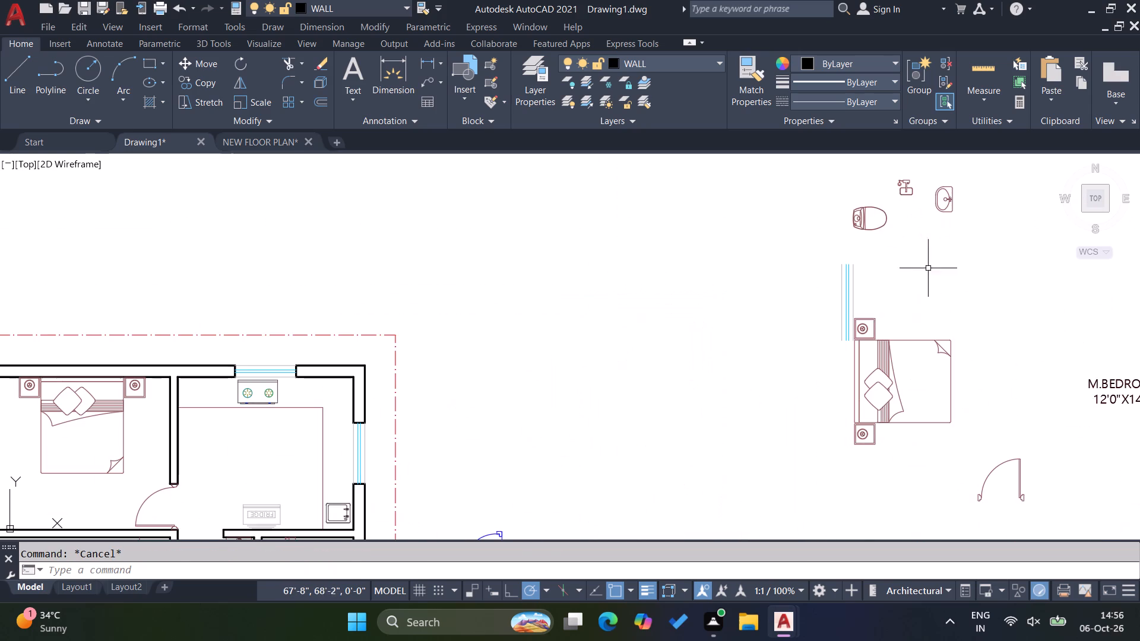
pyautogui.moveTo(883, 298); pyautogui.dragTo(865, 293)
pyautogui.click(779, 253)
pyautogui.press('m')
pyautogui.press('Return')
pyautogui.click(803, 290)
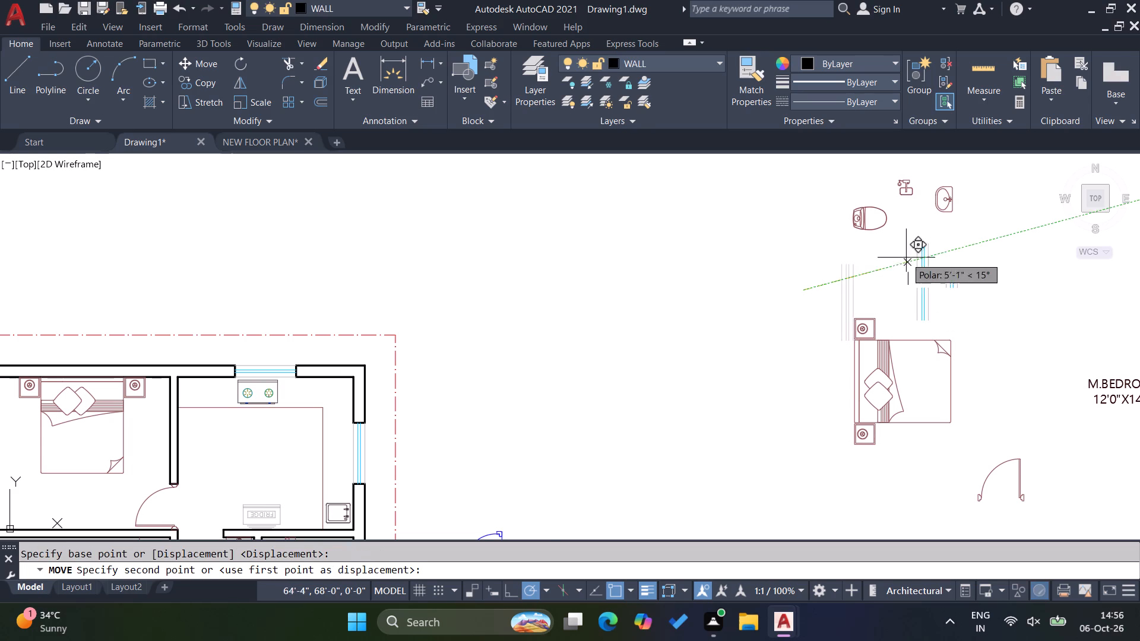
pyautogui.scroll(-3, 908, 255)
pyautogui.scroll(3, 661, 347)
pyautogui.click(615, 322)
pyautogui.press('Escape')
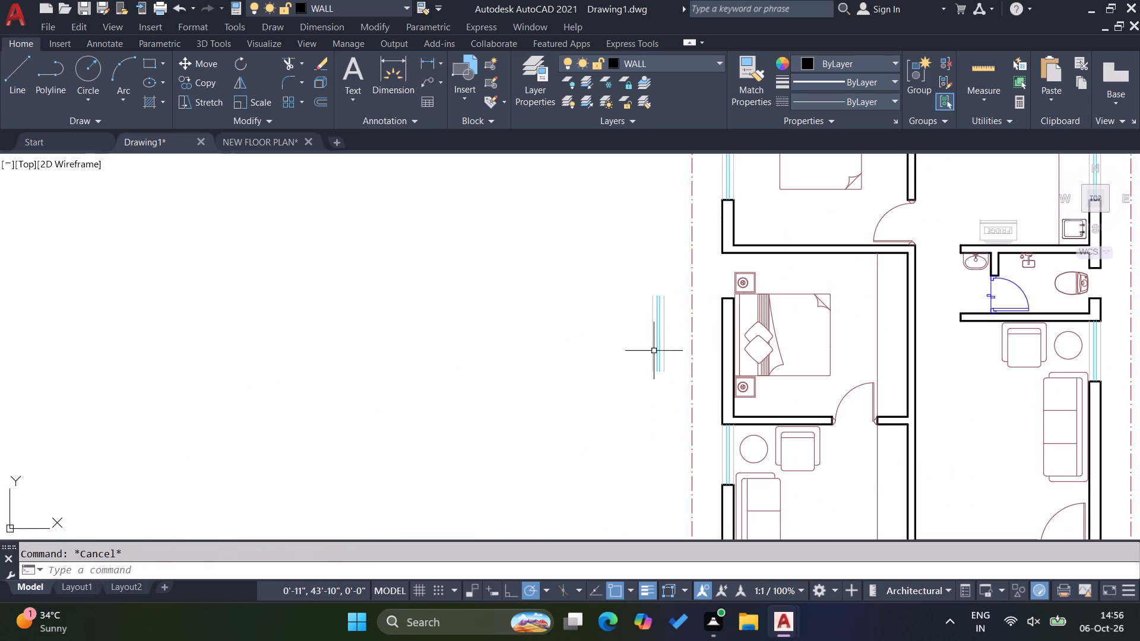
# Shorten the loose window beside the middle bedroom by stretching its upper end 2' straight down.
pyautogui.press('Escape')
pyautogui.click(670, 320)
pyautogui.click(595, 242)
pyautogui.press('s')
pyautogui.press('Return')
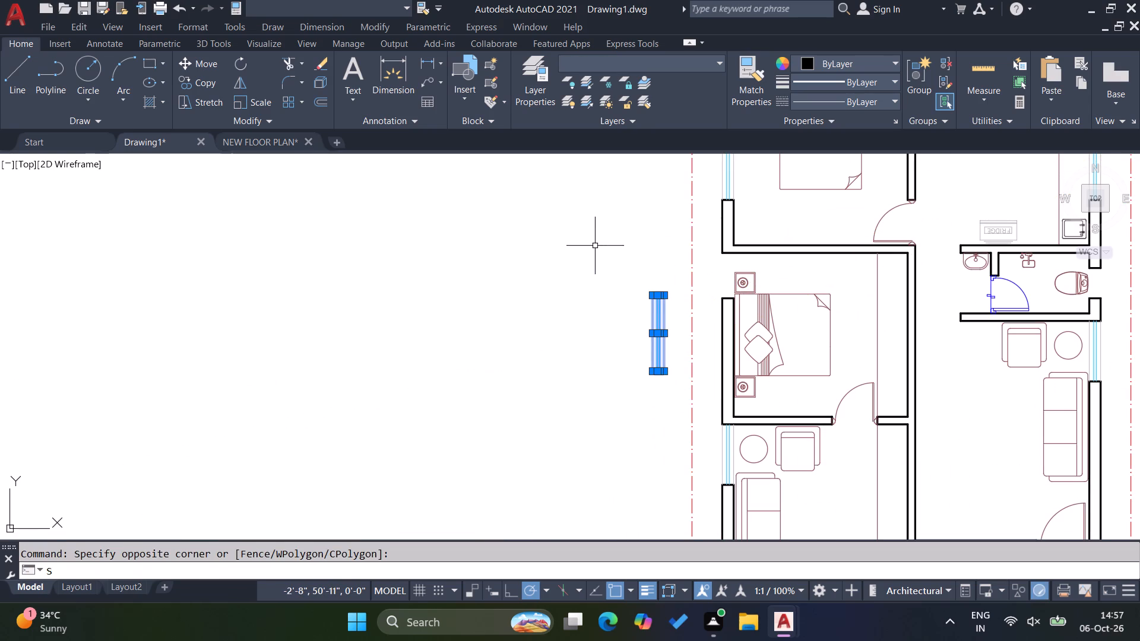
pyautogui.click(630, 318)
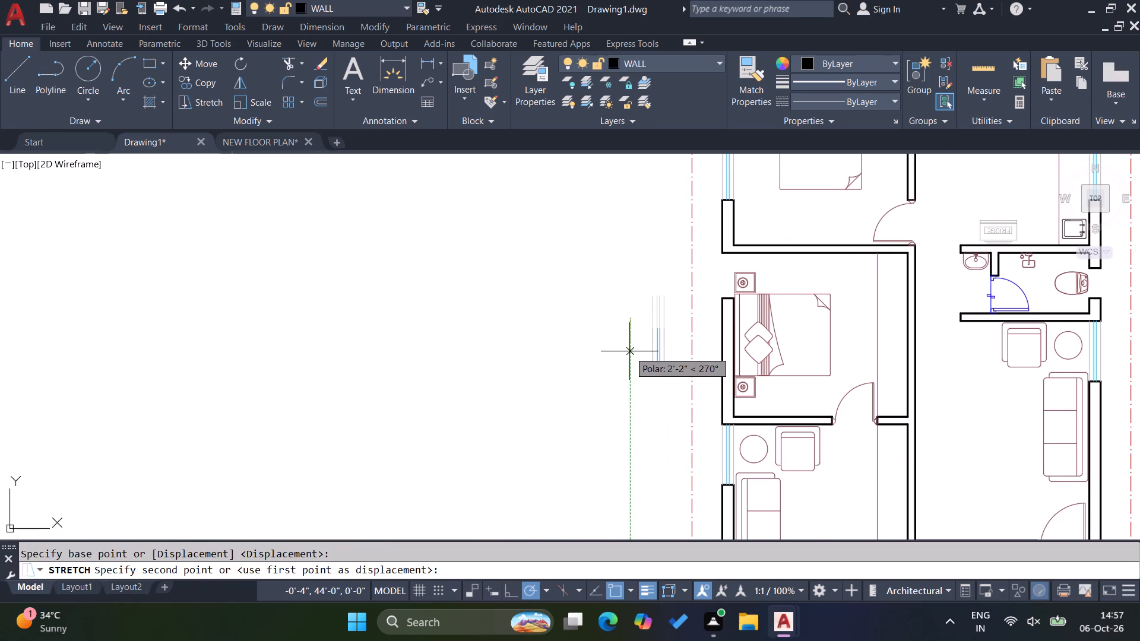
pyautogui.write("2'")
pyautogui.press('Return')
pyautogui.press('Escape')
pyautogui.press('Escape')
pyautogui.press('Escape')
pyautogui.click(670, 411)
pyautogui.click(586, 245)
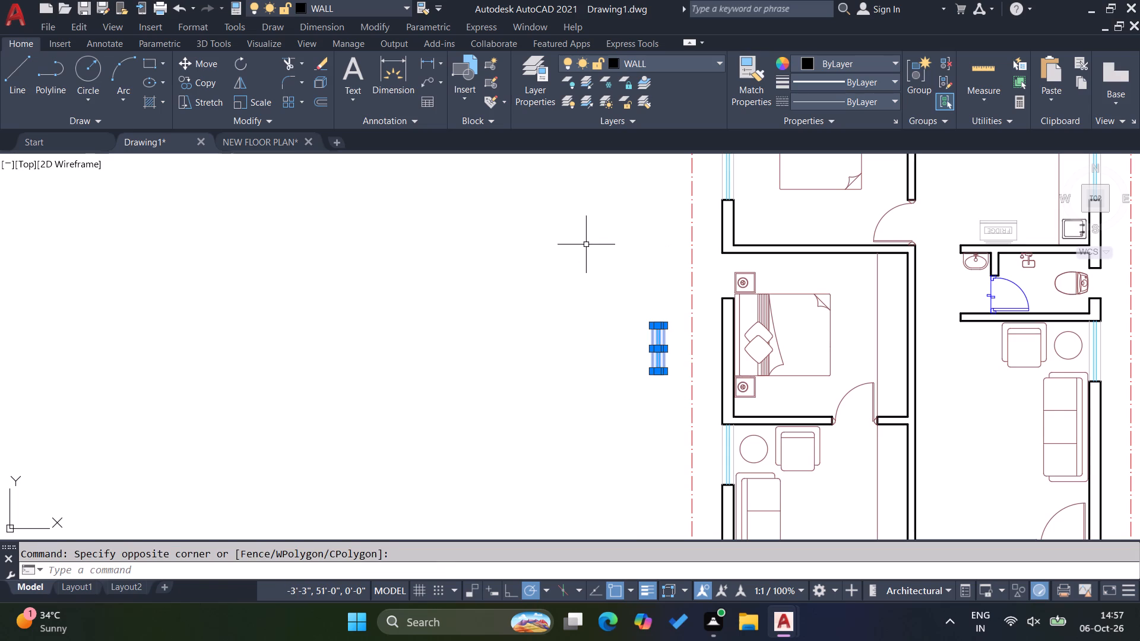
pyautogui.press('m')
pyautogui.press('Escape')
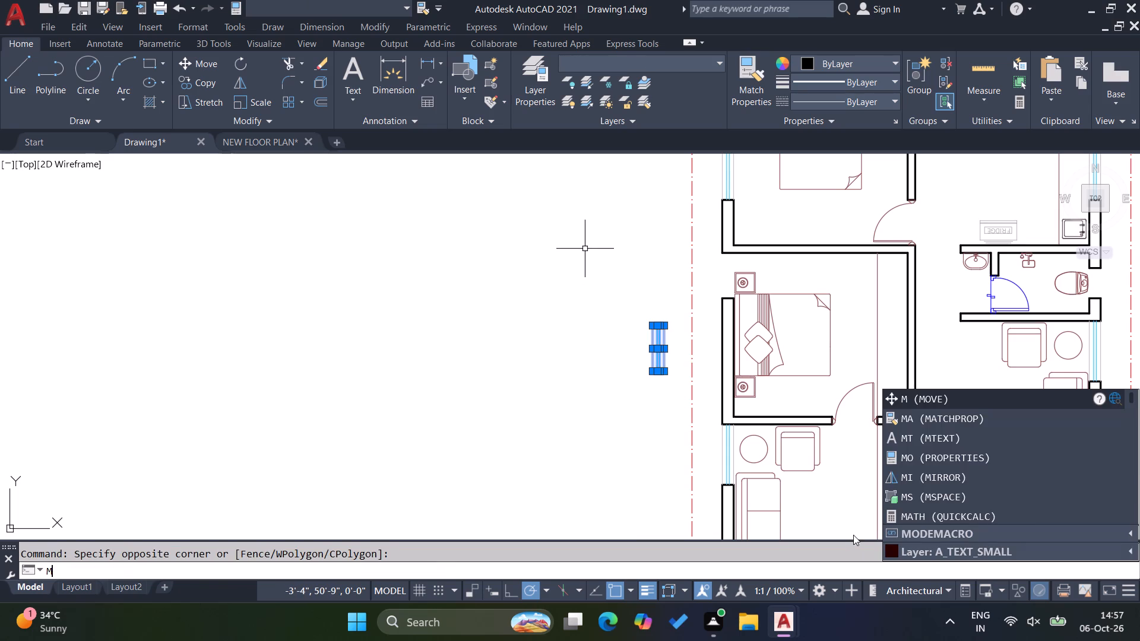
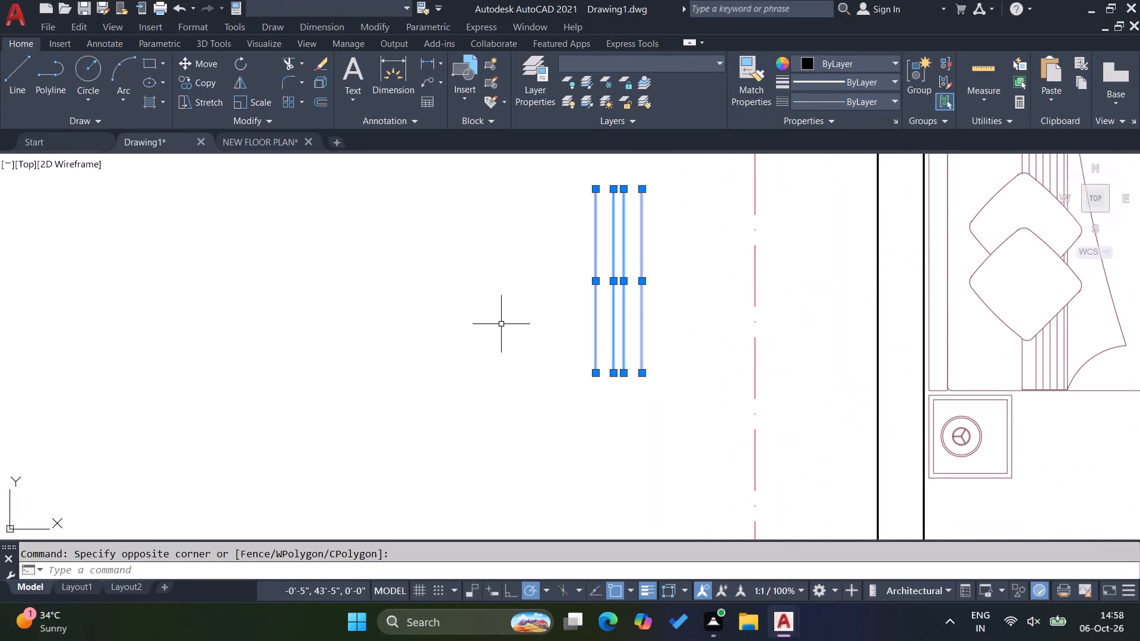
# Copy the shortened loose window from its lower left corner into the middle bedroom's exterior wall opening.
pyautogui.write('CO')
pyautogui.press('Return')
pyautogui.click(593, 375)
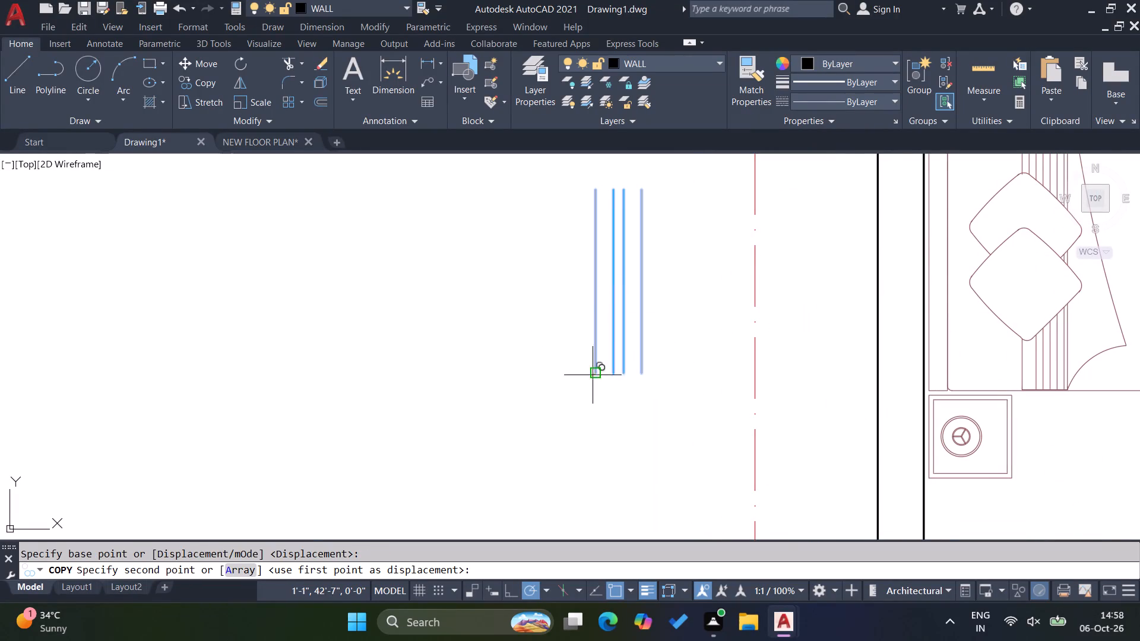
pyautogui.scroll(-3, 533, 402)
pyautogui.scroll(3, 622, 320)
pyautogui.click(601, 325)
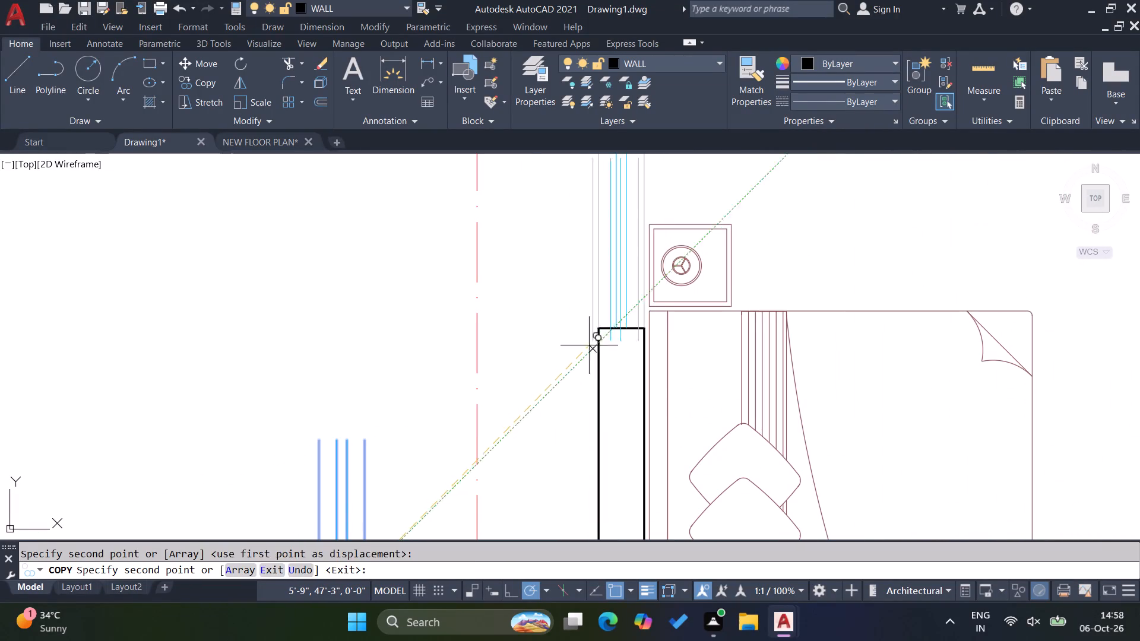
pyautogui.press('Escape')
pyautogui.scroll(-2, 610, 330)
pyautogui.press('Escape')
pyautogui.press('Escape')
pyautogui.press('Escape')
# Delete the leftover loose window outside the middle bedroom's exterior wall.
pyautogui.click(527, 395)
pyautogui.click(434, 334)
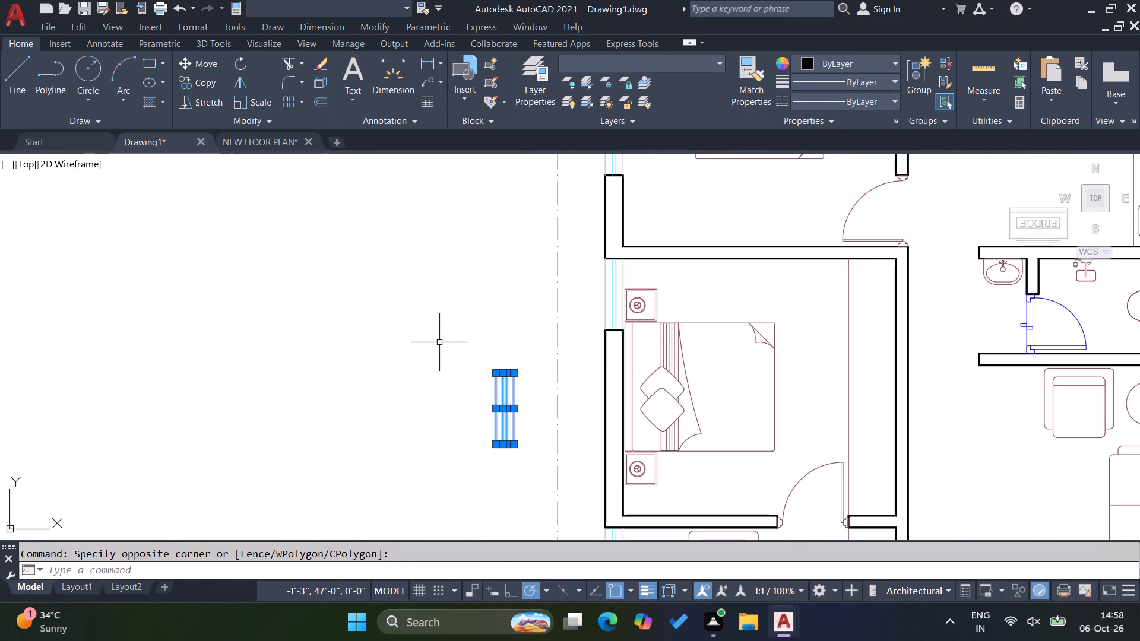
pyautogui.press('Delete')
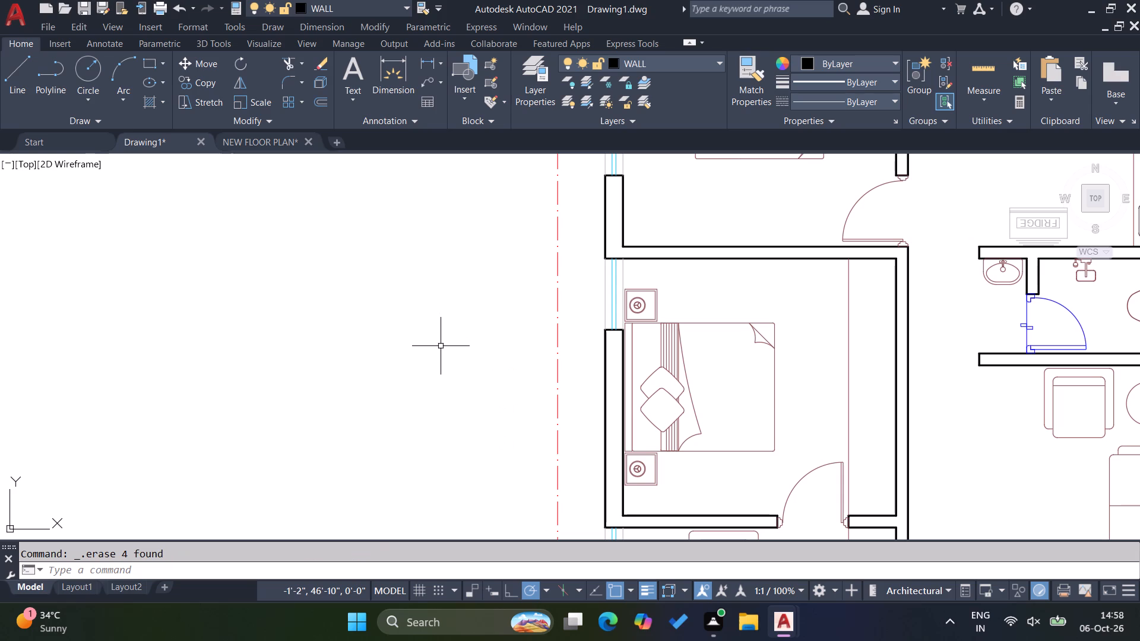
pyautogui.press('Escape')
pyautogui.press('Escape')
pyautogui.press('Escape')
# Look over the whole floor plan to review the windows and wall openings in every room.
pyautogui.scroll(-3, 442, 348)
pyautogui.scroll(2, 588, 318)
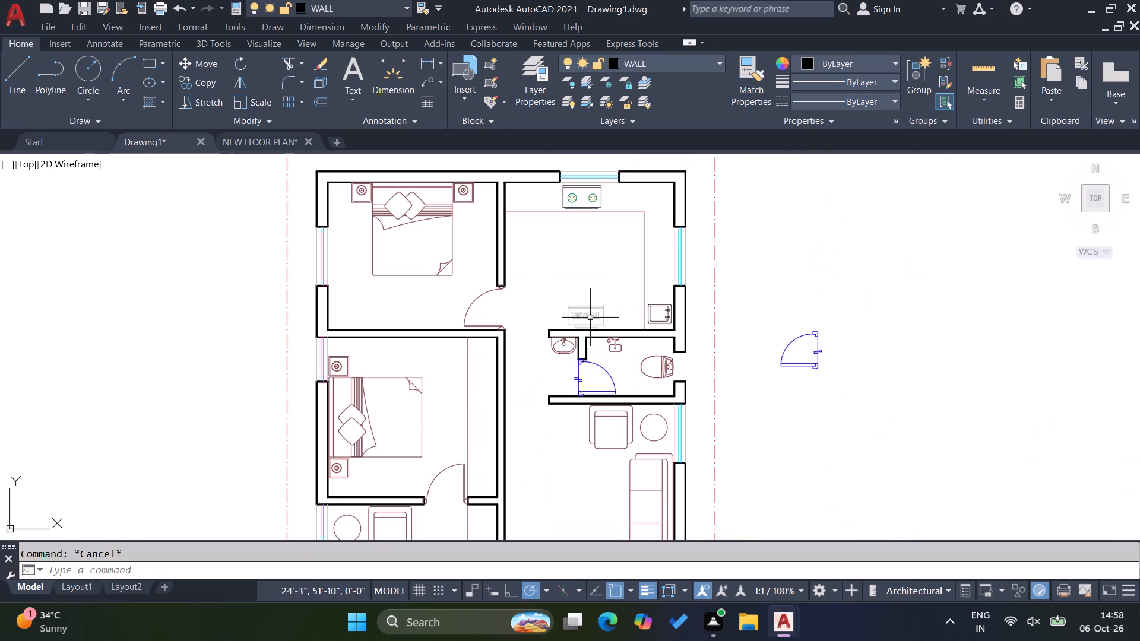
pyautogui.press('Escape')
pyautogui.press('Escape')
pyautogui.press('Escape')
pyautogui.press('Escape')
pyautogui.scroll(-1, 573, 334)
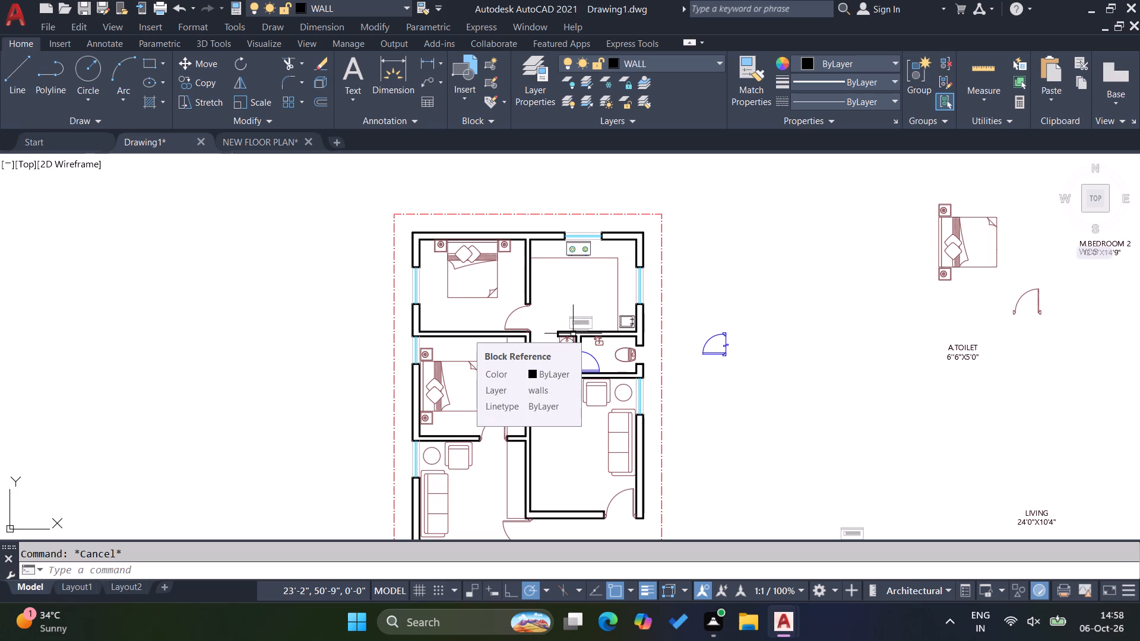
pyautogui.press('Escape')
pyautogui.press('Escape')
pyautogui.press('Escape')
pyautogui.press('Escape')
pyautogui.scroll(-1, 565, 319)
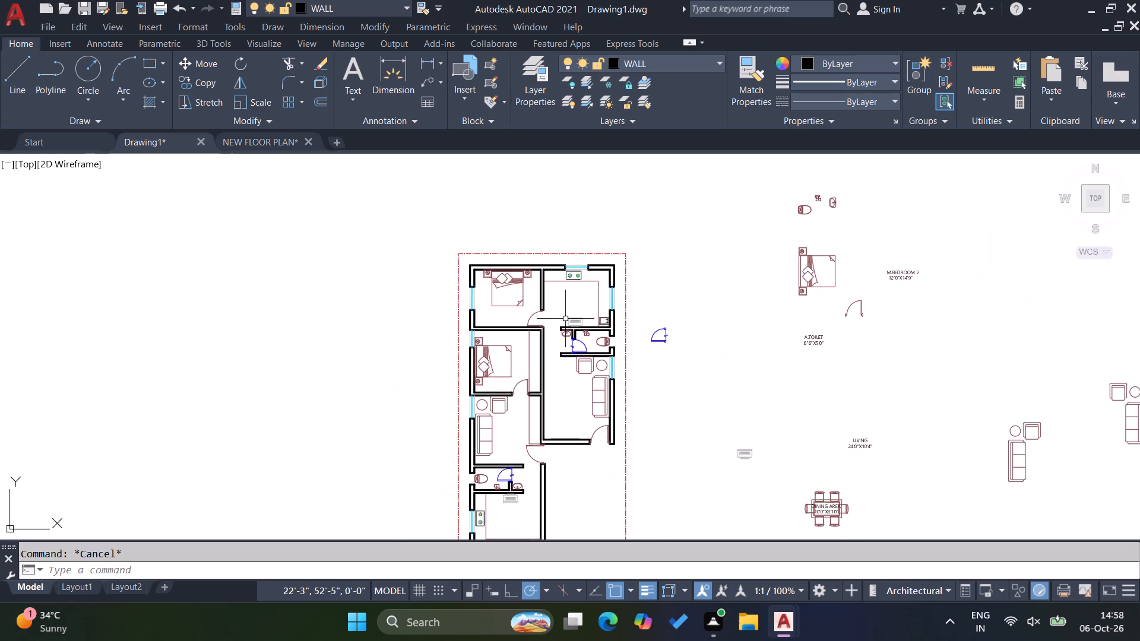
pyautogui.press('Escape')
pyautogui.press('Escape')
pyautogui.press('Escape')
pyautogui.scroll(-2, 525, 326)
pyautogui.scroll(3, 514, 412)
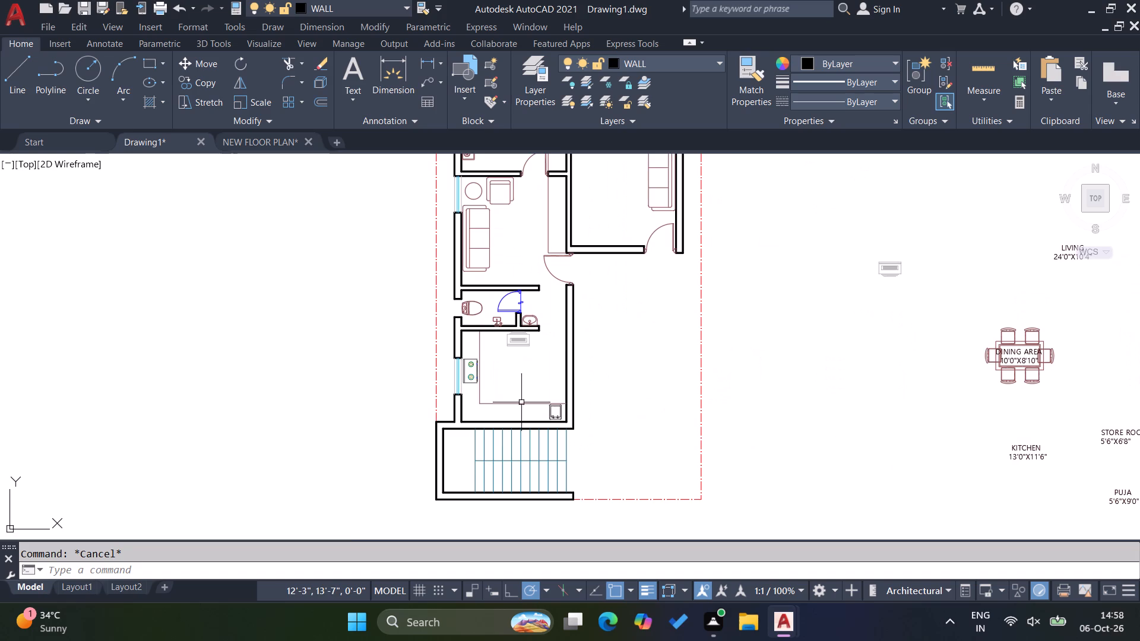
pyautogui.scroll(1, 578, 302)
pyautogui.scroll(-3, 621, 348)
pyautogui.scroll(2, 550, 347)
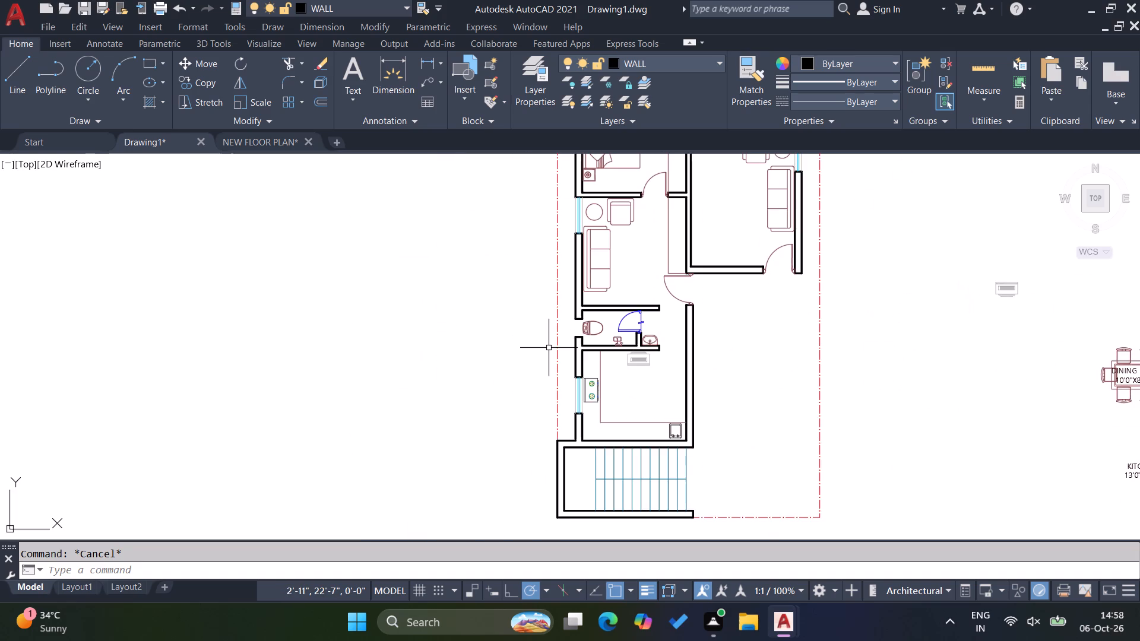
pyautogui.scroll(-1, 549, 351)
# Check the reference layouts in the NEW FLOOR PLAN drawing and the layer list in Drawing1.
pyautogui.click(245, 148)
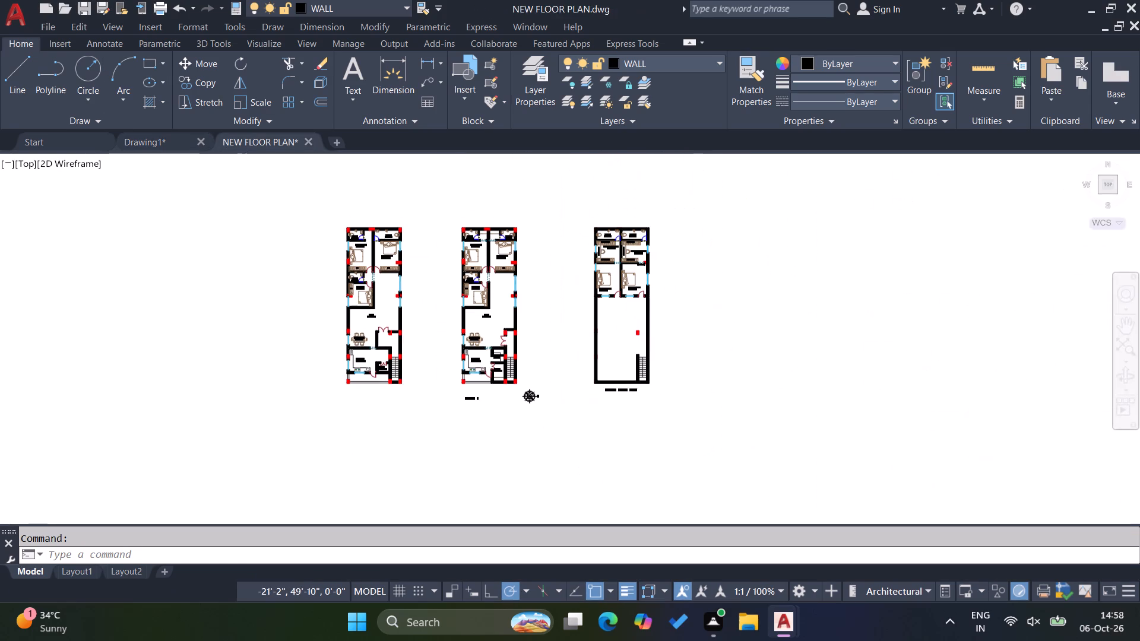
pyautogui.scroll(2, 363, 329)
pyautogui.scroll(-3, 528, 348)
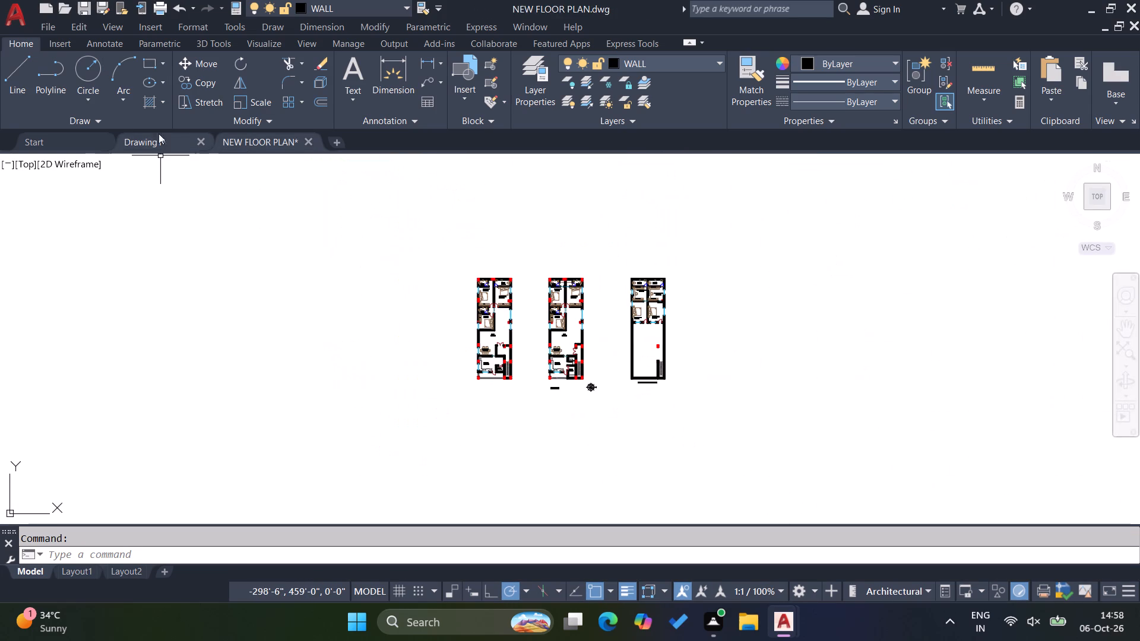
pyautogui.click(147, 146)
pyautogui.scroll(1, 557, 299)
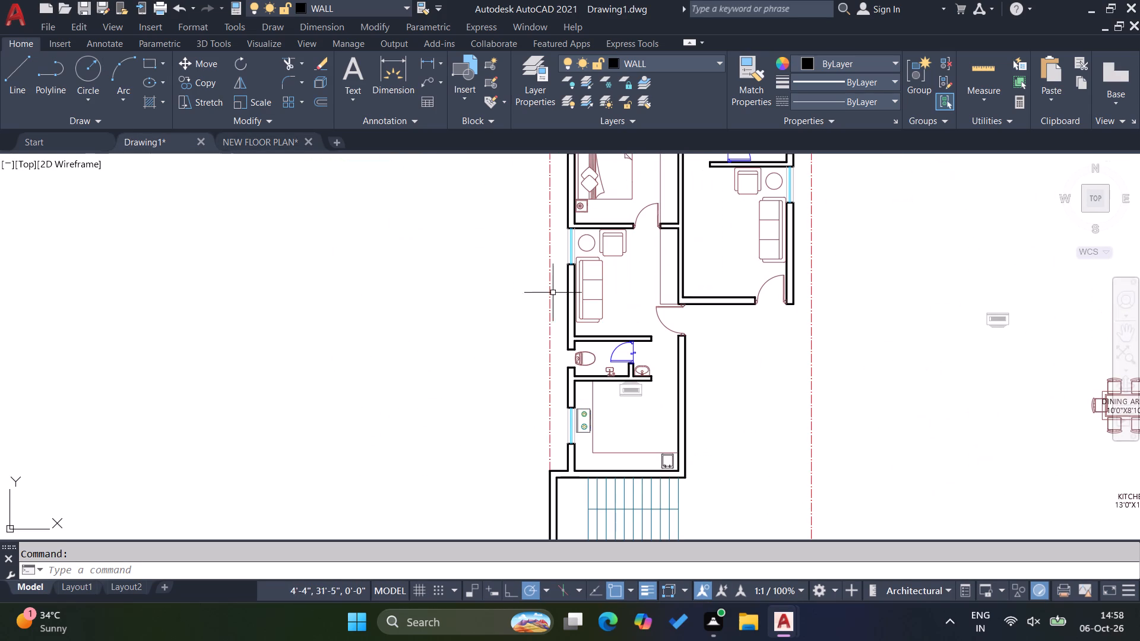
pyautogui.click(671, 67)
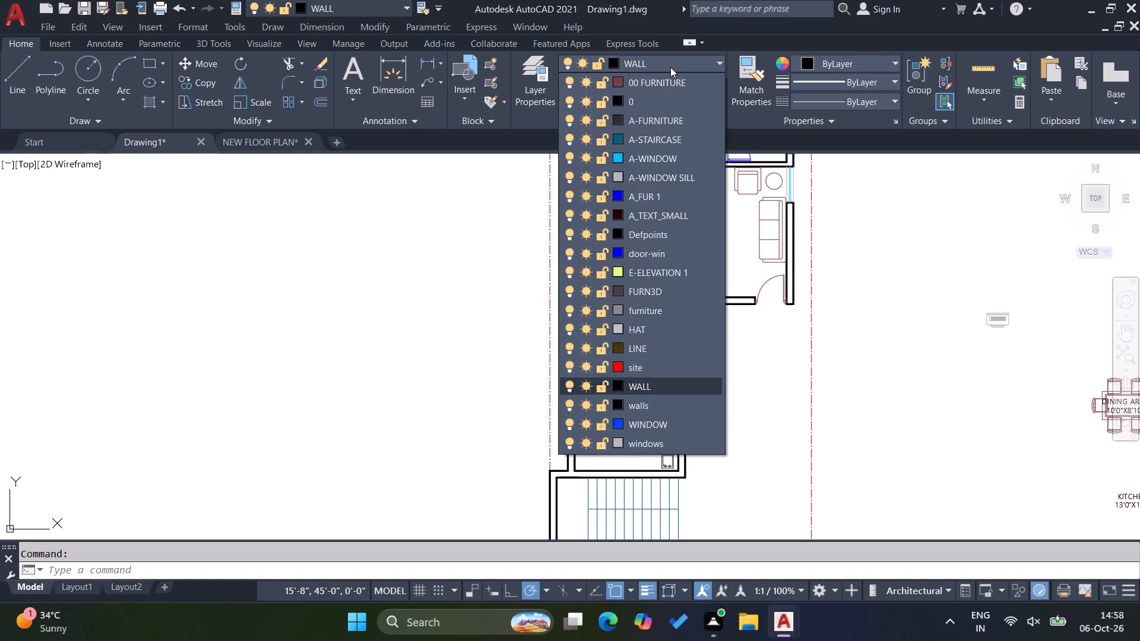
pyautogui.click(670, 67)
pyautogui.scroll(-1, 606, 360)
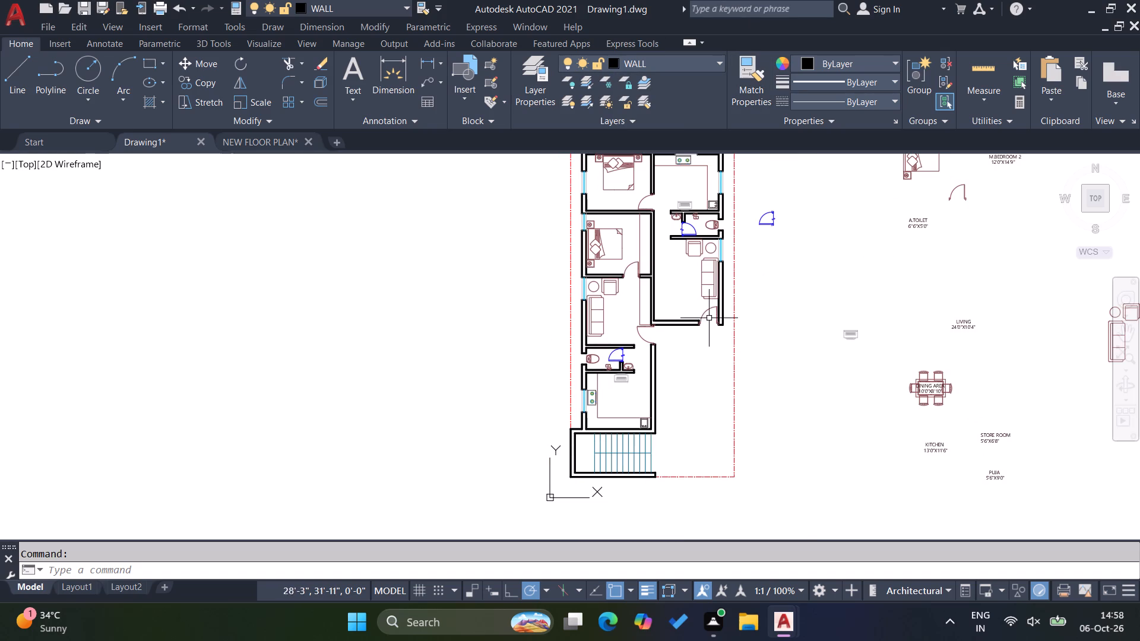
pyautogui.scroll(-1, 619, 329)
pyautogui.scroll(1, 626, 268)
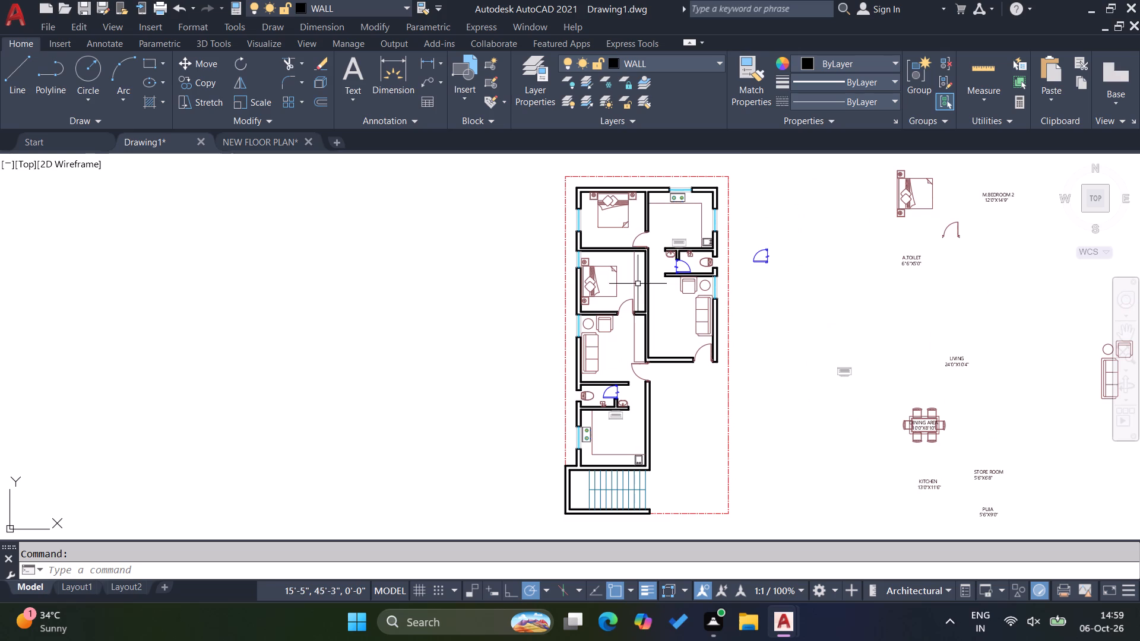
# Copy the loose KITCHEN 13'0"X11'6" label from beside the plan into the middle of the upper kitchen.
pyautogui.click(936, 495)
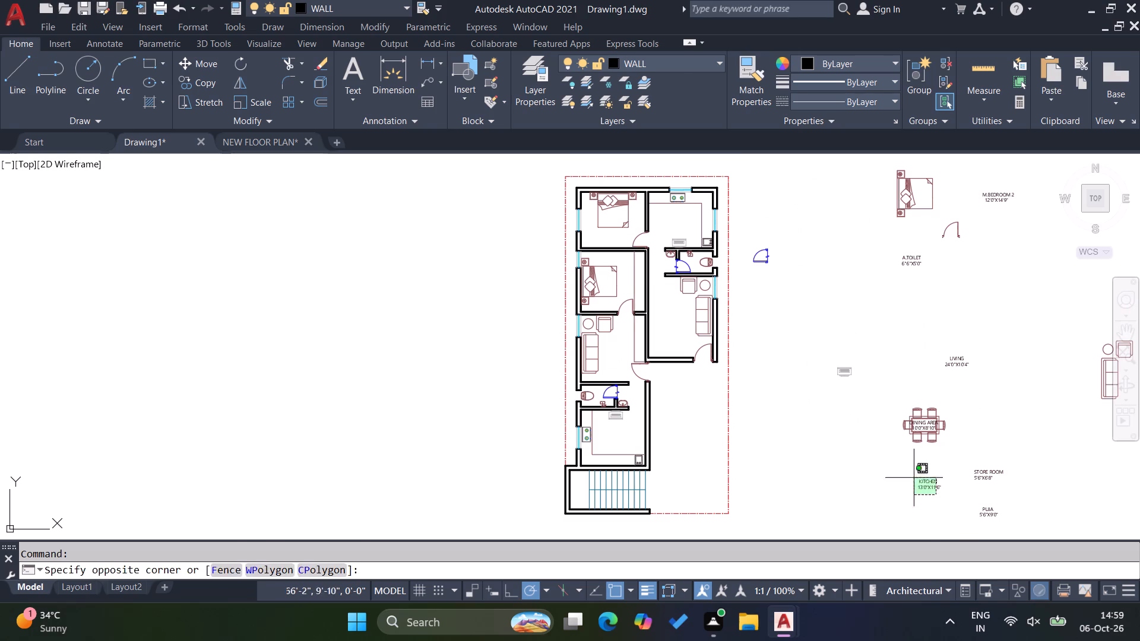
pyautogui.click(914, 478)
pyautogui.write('CO')
pyautogui.press('Return')
pyautogui.click(917, 487)
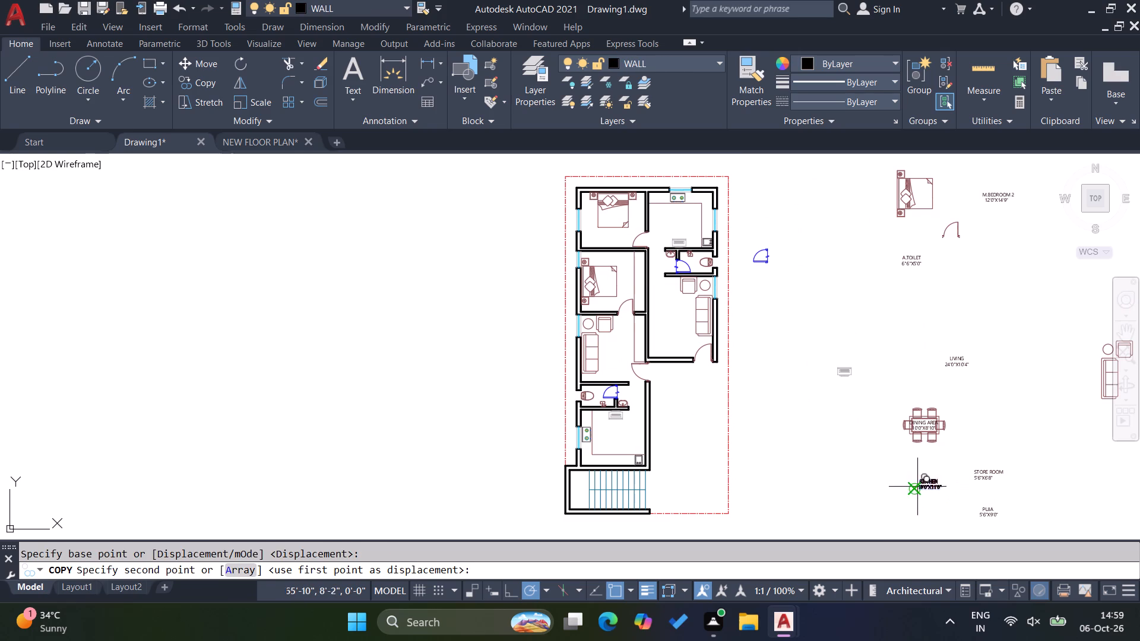
pyautogui.scroll(3, 657, 208)
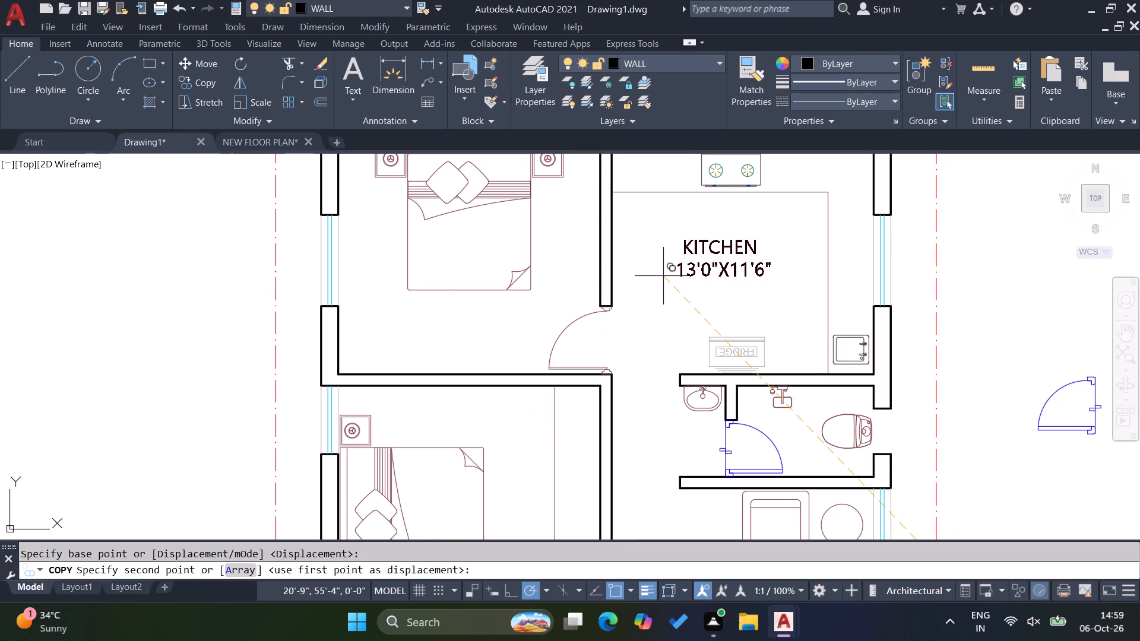
pyautogui.click(667, 277)
pyautogui.press('Escape')
pyautogui.press('Escape')
pyautogui.scroll(-1, 669, 326)
pyautogui.press('Escape')
# Measure the upper kitchen's inner width between its side walls with a temporary linear dimension.
pyautogui.scroll(2, 724, 221)
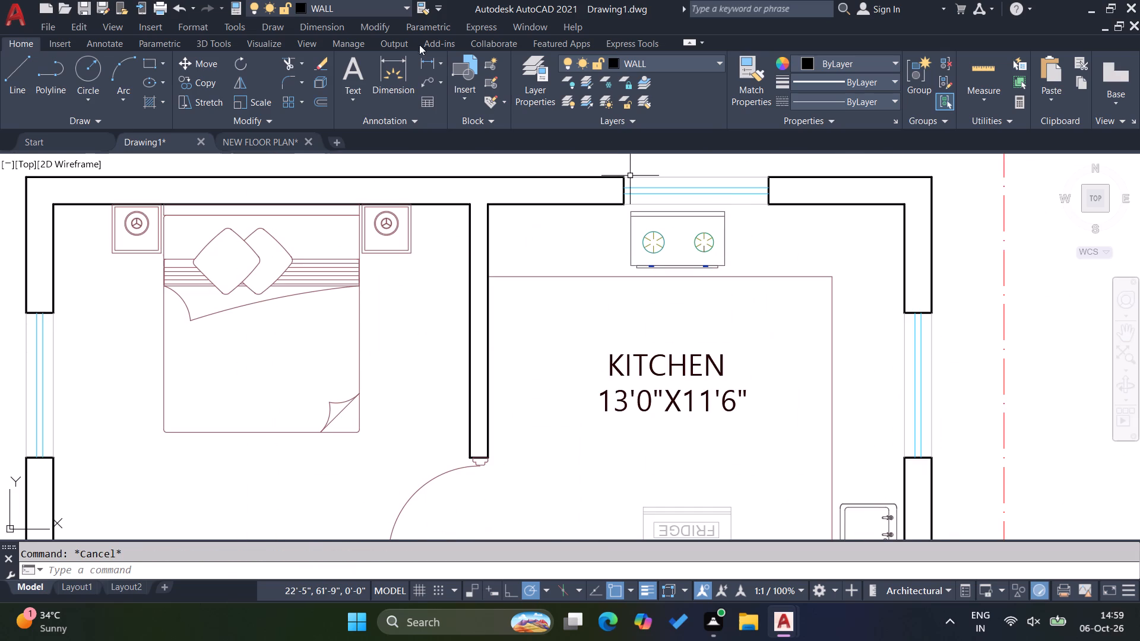
pyautogui.click(423, 70)
pyautogui.click(481, 254)
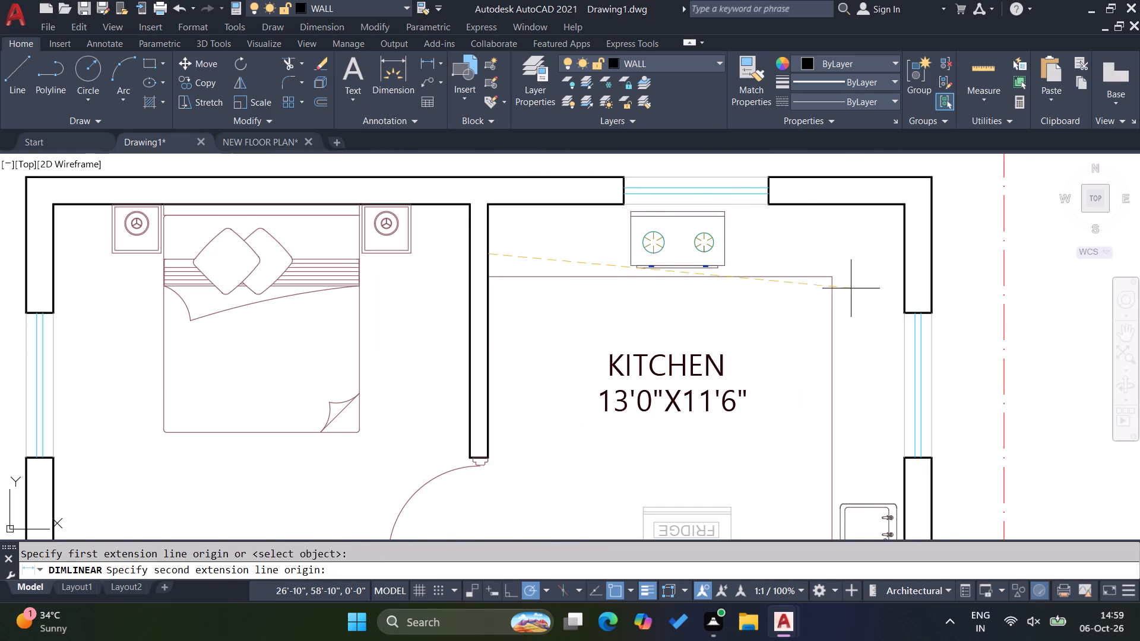
pyautogui.click(904, 255)
pyautogui.press('Escape')
pyautogui.press('Escape')
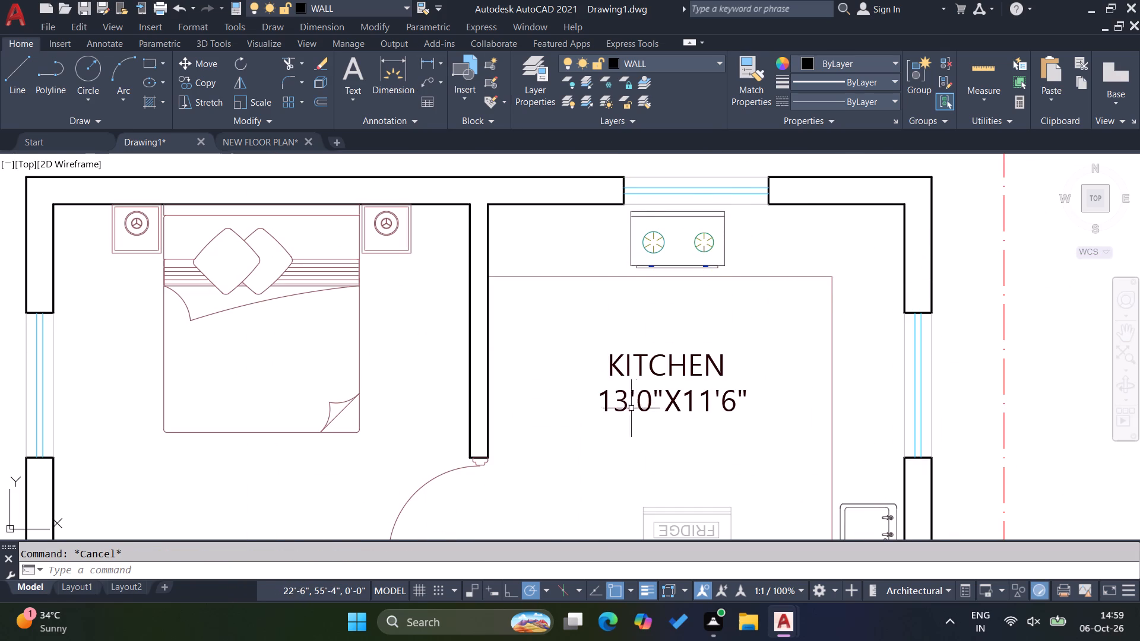
# Change the size line of the upper kitchen's label to 11'6"X10'0".
pyautogui.doubleClick(625, 405)
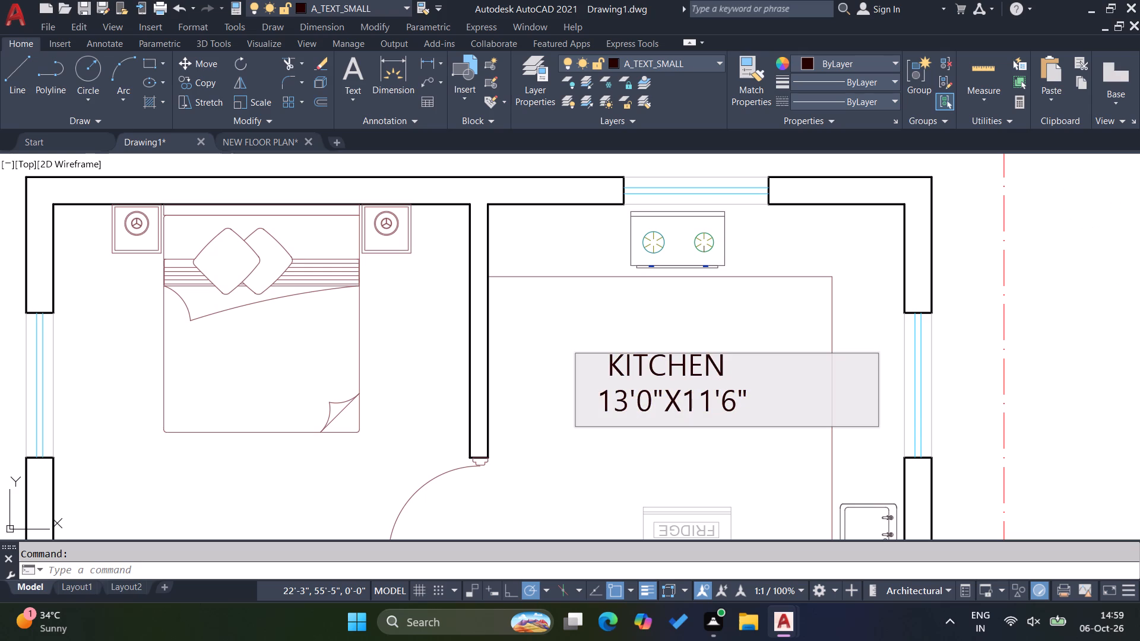
pyautogui.click(625, 417)
pyautogui.press('BackSpace')
pyautogui.press('1')
pyautogui.click(647, 418)
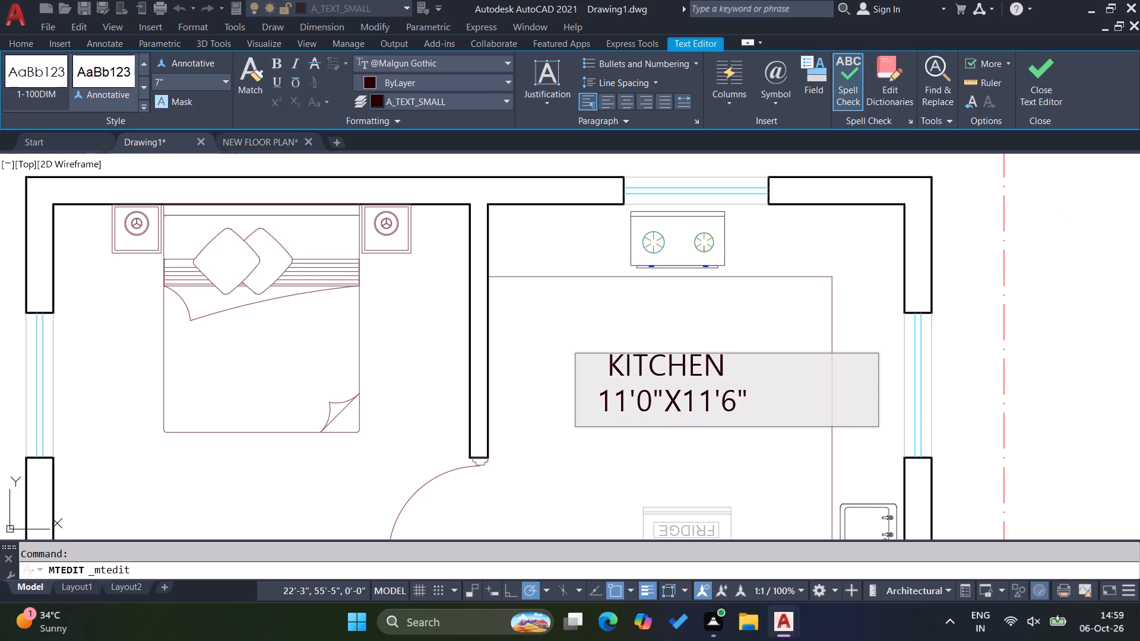
pyautogui.press('BackSpace')
pyautogui.press('6')
pyautogui.click(702, 400)
pyautogui.click(707, 399)
pyautogui.press('BackSpace')
pyautogui.press('0')
pyautogui.click(731, 404)
pyautogui.press('BackSpace')
pyautogui.press('0')
pyautogui.click(779, 437)
pyautogui.scroll(-1, 740, 364)
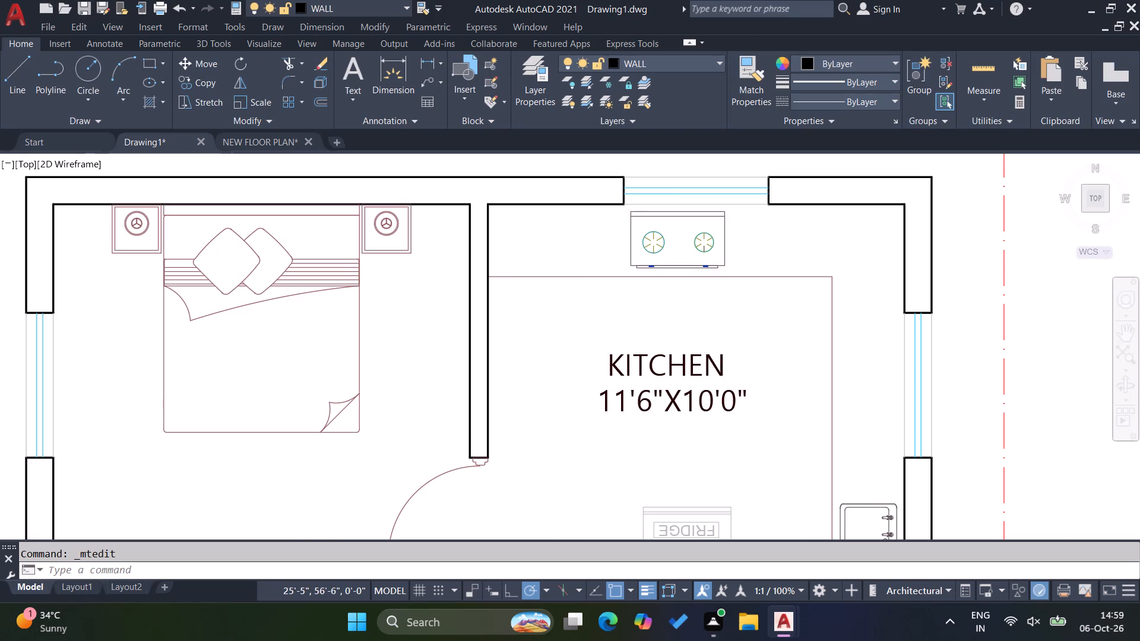
pyautogui.scroll(-3, 571, 348)
pyautogui.press('Escape')
pyautogui.press('Escape')
pyautogui.press('Escape')
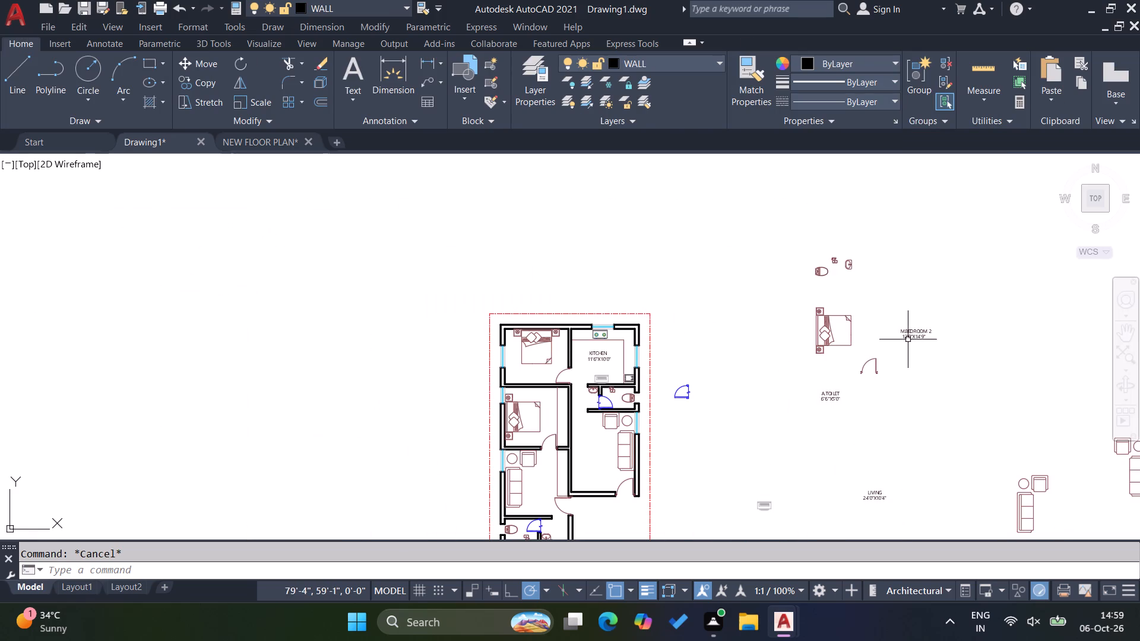
# Copy the upper kitchen's label into the upper bedroom, in the free space below the bed.
pyautogui.scroll(-2, 786, 404)
pyautogui.scroll(2, 815, 512)
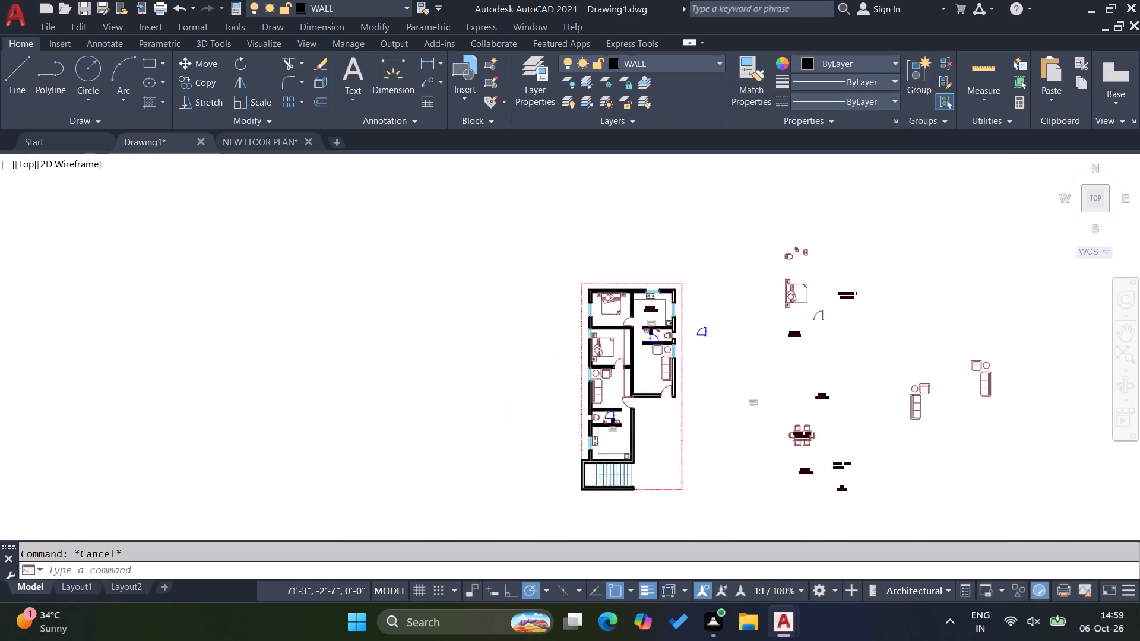
pyautogui.scroll(1, 815, 512)
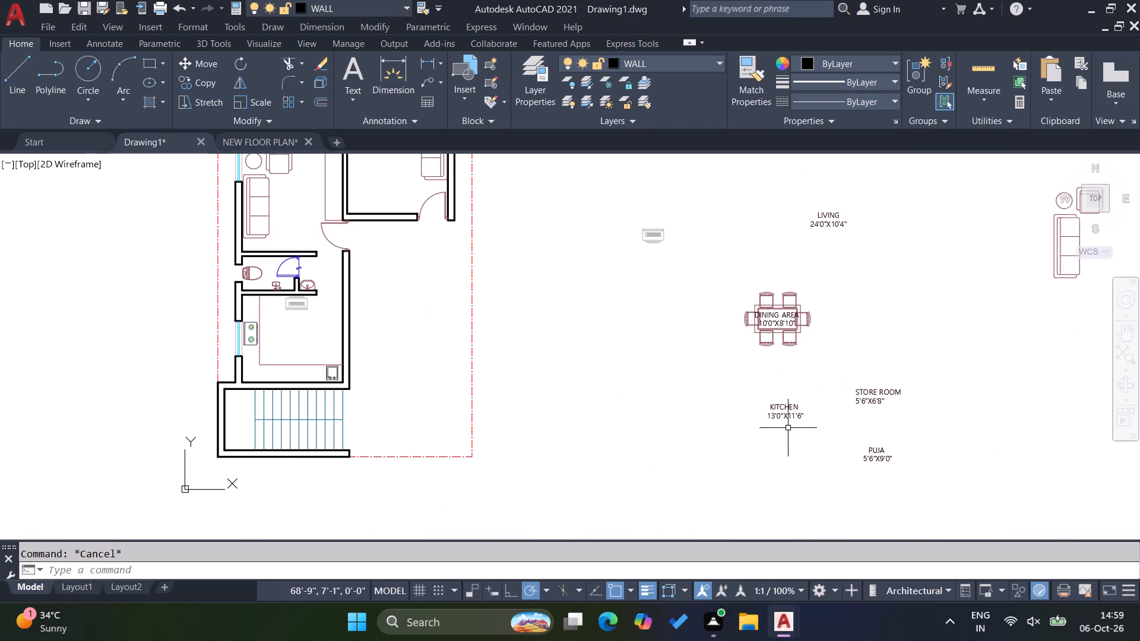
pyautogui.scroll(-2, 788, 430)
pyautogui.scroll(4, 615, 253)
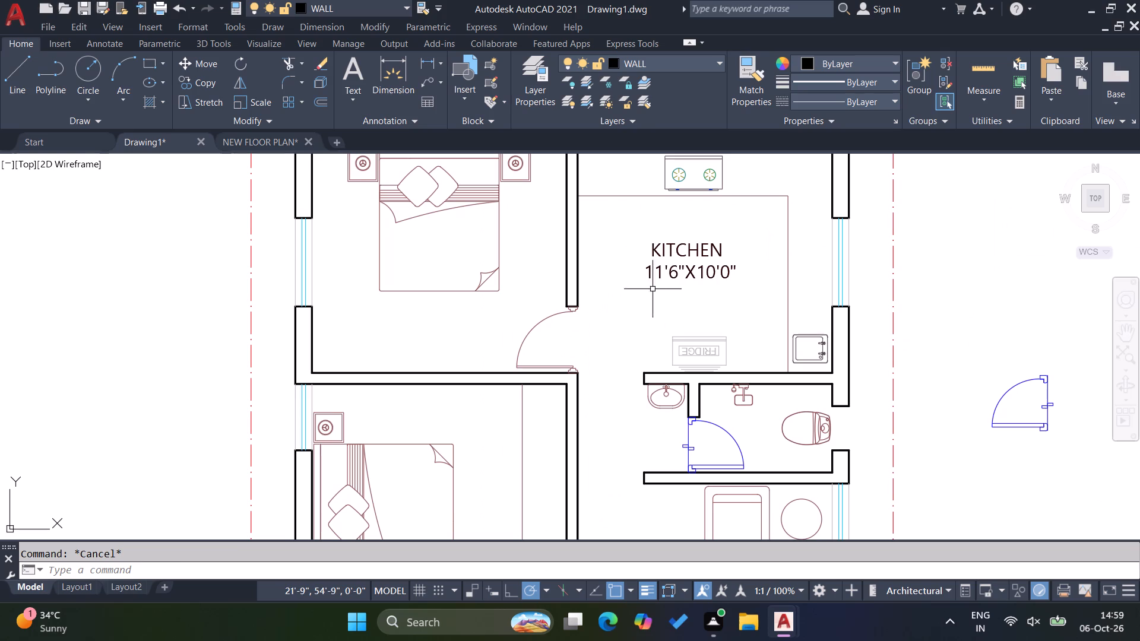
pyautogui.click(622, 252)
pyautogui.click(669, 280)
pyautogui.click(675, 288)
pyautogui.click(641, 258)
pyautogui.write('CO')
pyautogui.press('Return')
pyautogui.click(666, 277)
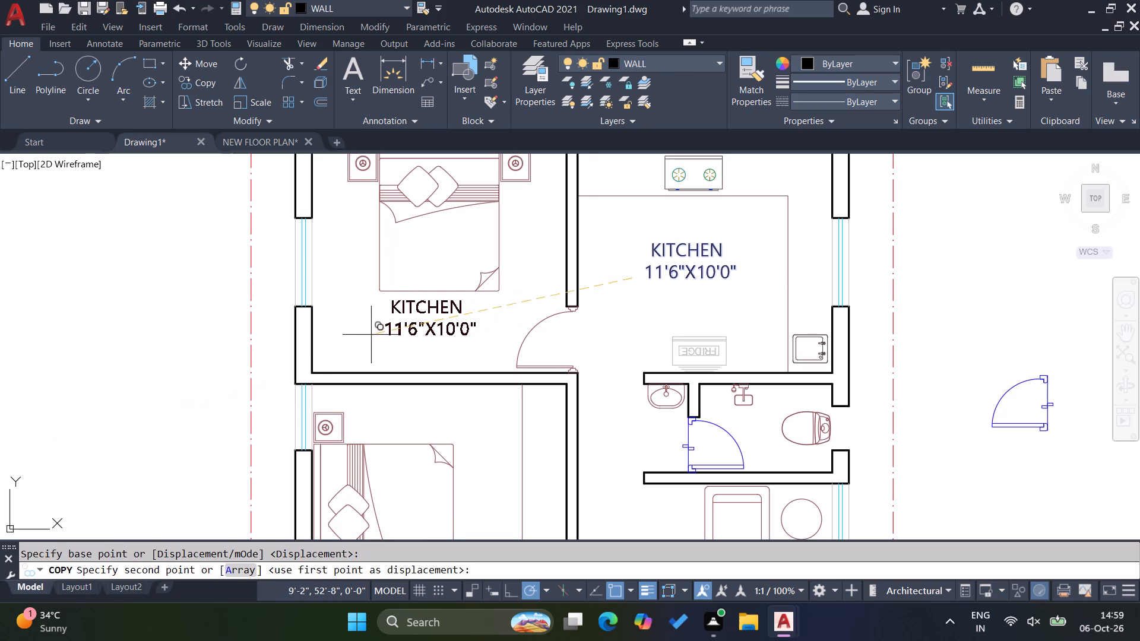
pyautogui.click(373, 339)
pyautogui.press('Escape')
pyautogui.press('Escape')
pyautogui.press('Escape')
# Change the name line of the upper bedroom's label to BEDROOM and remove the spaces in front of it.
pyautogui.scroll(2, 417, 326)
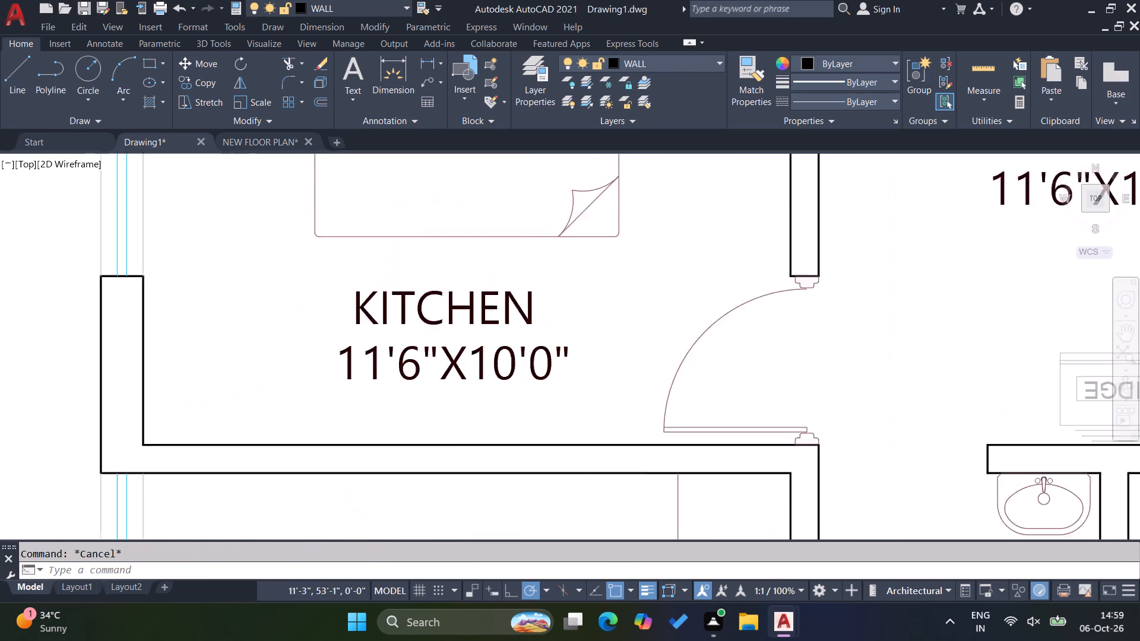
pyautogui.scroll(1, 417, 326)
pyautogui.doubleClick(437, 322)
pyautogui.moveTo(639, 302); pyautogui.dragTo(499, 300)
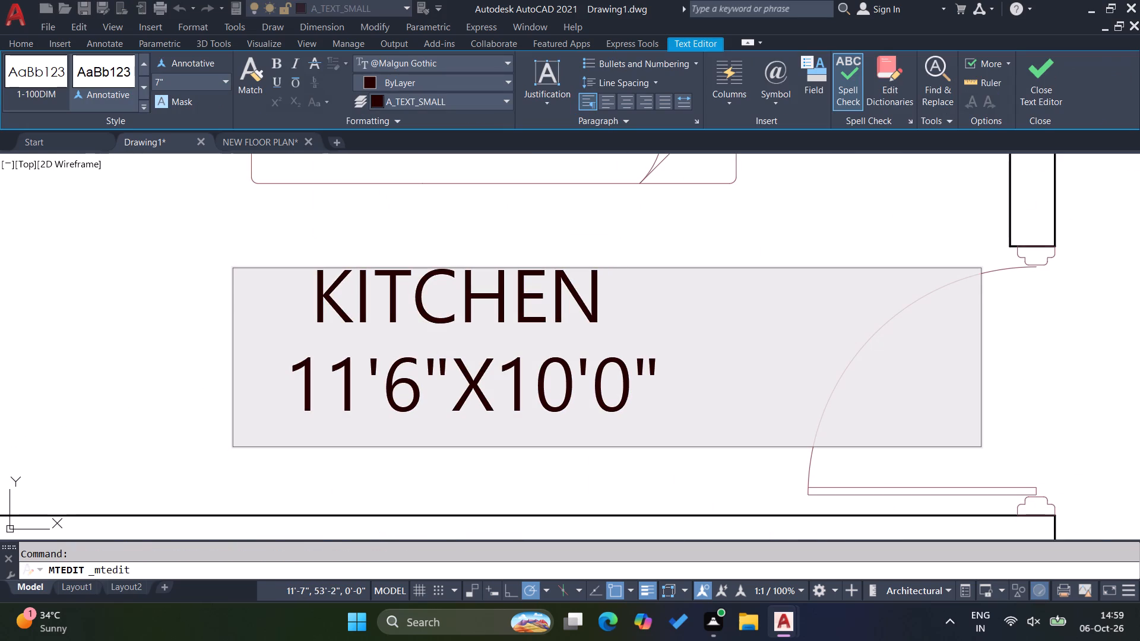
pyautogui.moveTo(499, 300); pyautogui.dragTo(287, 302)
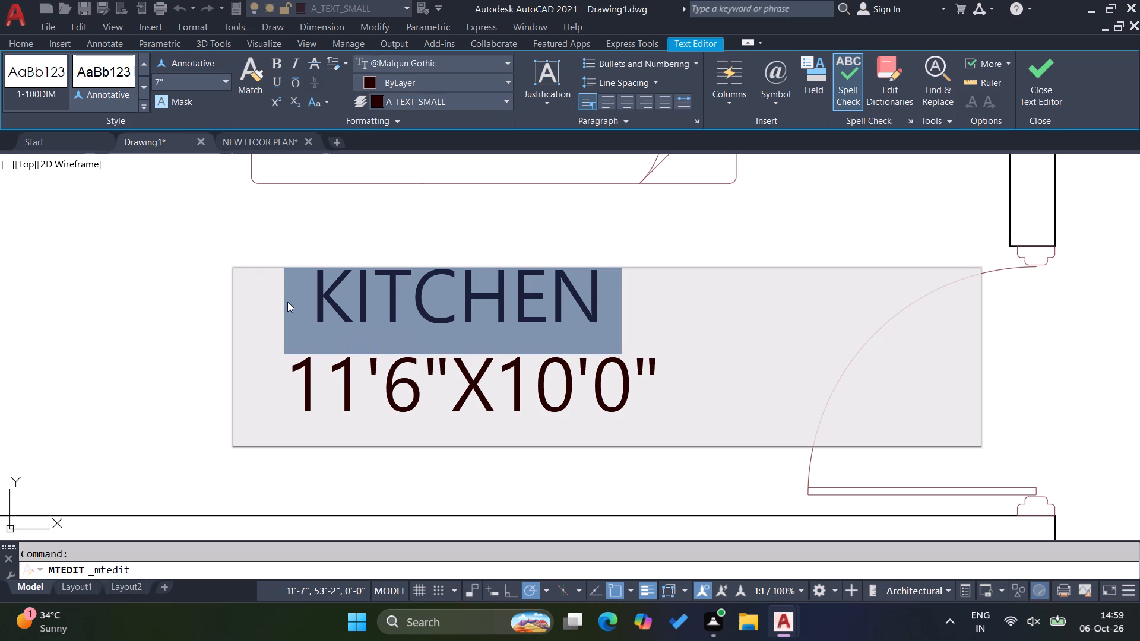
pyautogui.write('BEDROOM')
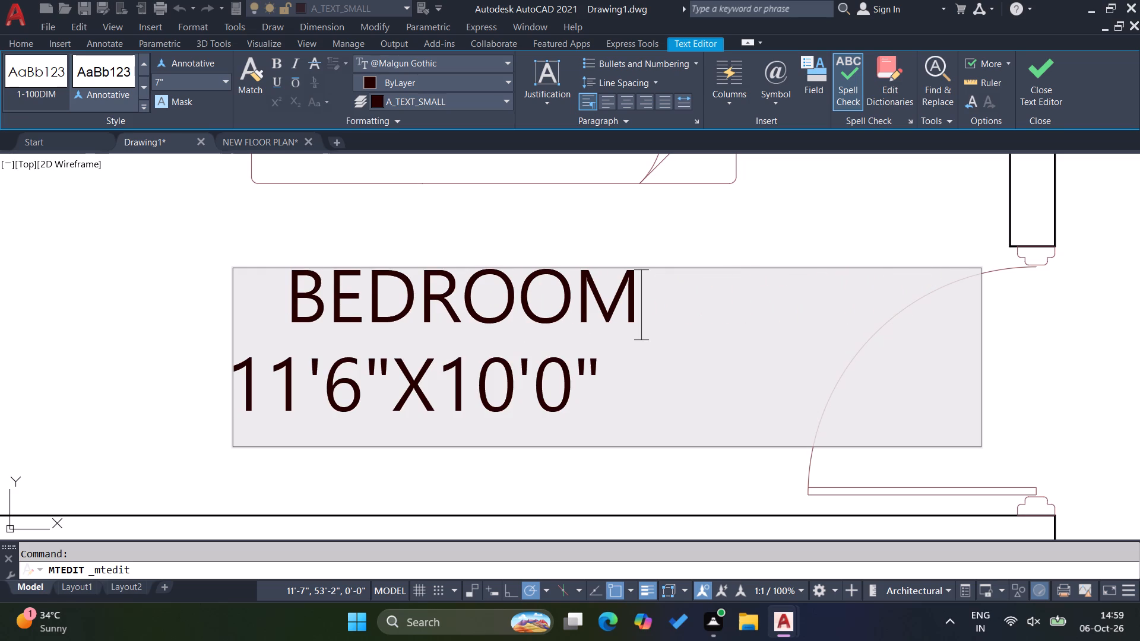
pyautogui.click(290, 323)
pyautogui.press('BackSpace')
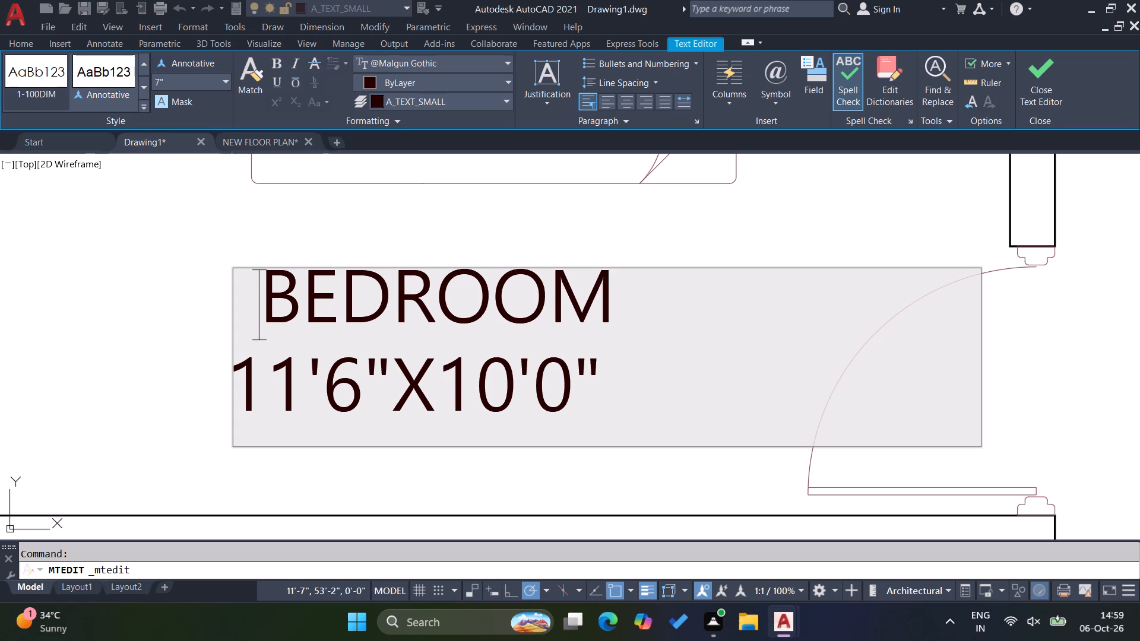
pyautogui.press('BackSpace')
pyautogui.click(161, 256)
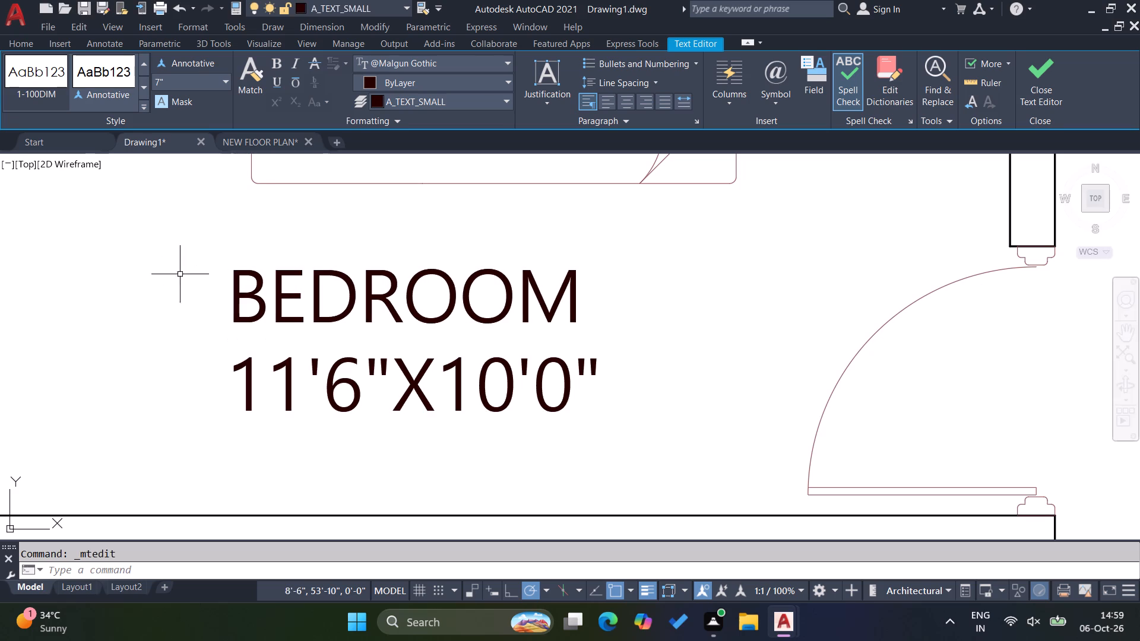
# Narrow the upper bedroom label's text frame so it ends just past the lettering.
pyautogui.moveTo(393, 430); pyautogui.dragTo(382, 418)
pyautogui.click(337, 366)
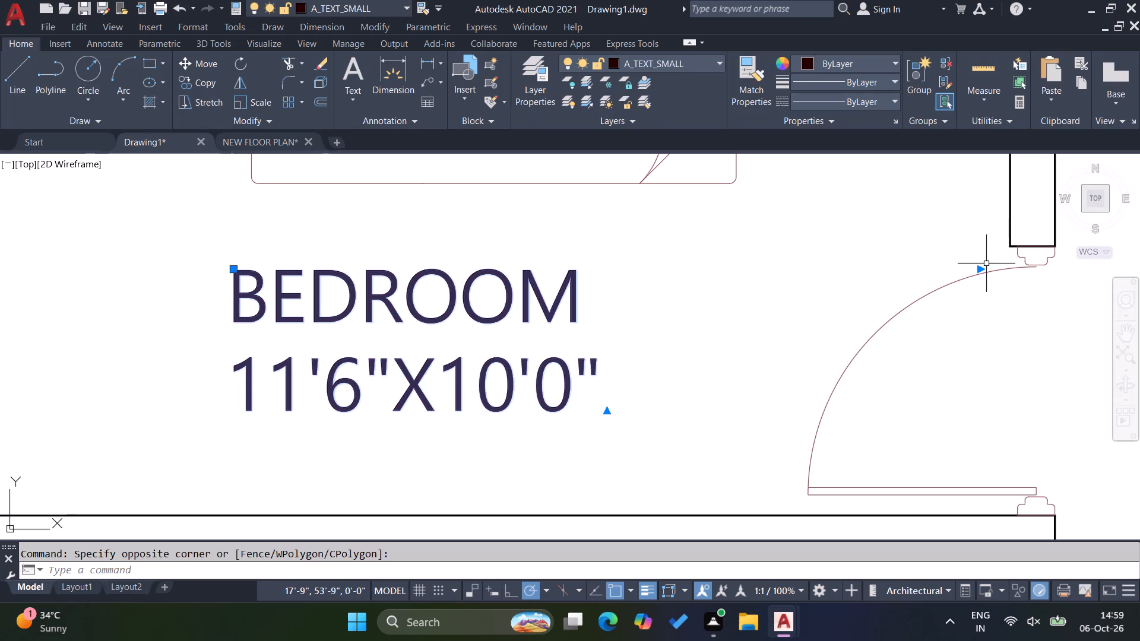
pyautogui.click(980, 268)
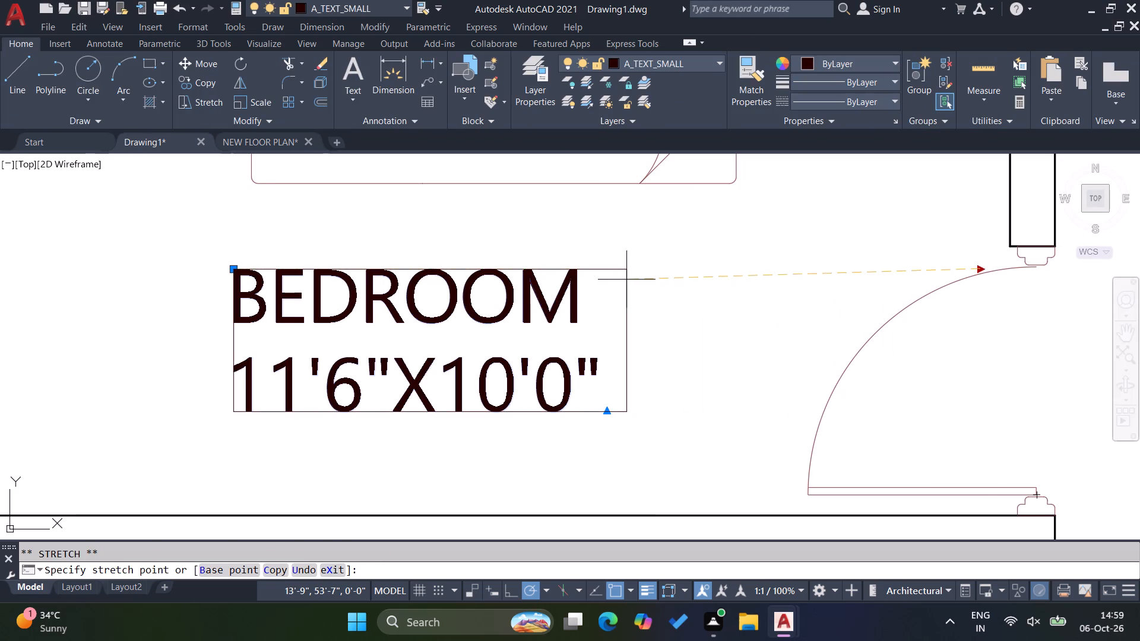
pyautogui.click(638, 283)
pyautogui.press('Escape')
pyautogui.press('Escape')
pyautogui.press('Escape')
pyautogui.press('Escape')
pyautogui.press('Escape')
pyautogui.press('Escape')
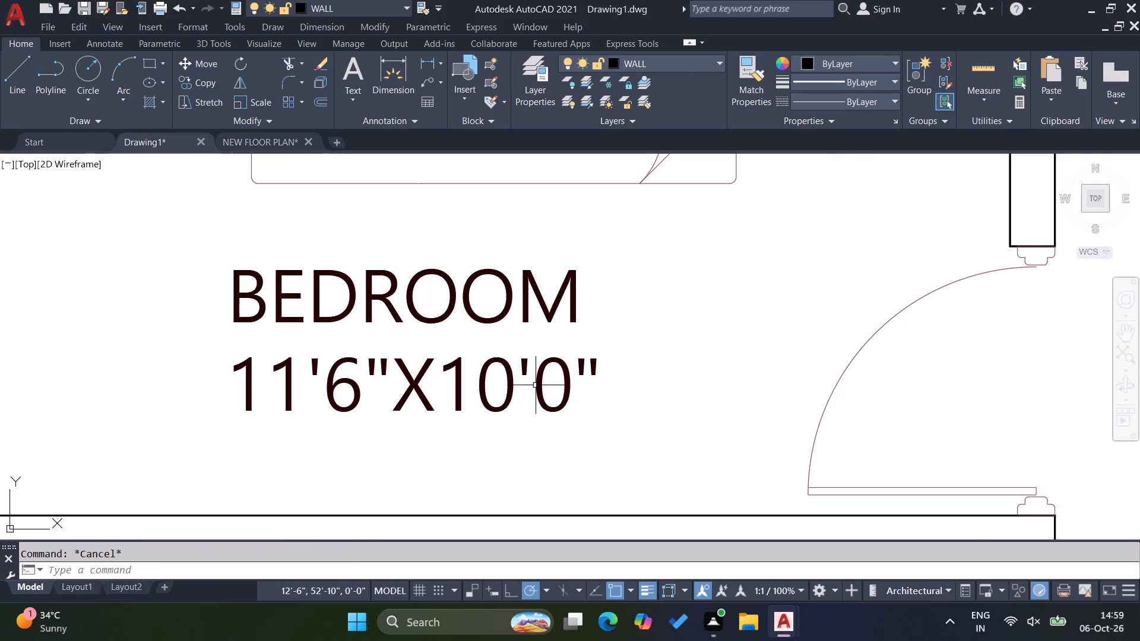
# Copy the upper bedroom's label into the bedroom below it, in the free space above the bed.
pyautogui.scroll(-2, 542, 392)
pyautogui.scroll(-3, 491, 321)
pyautogui.press('Escape')
pyautogui.press('Escape')
pyautogui.press('Escape')
pyautogui.press('Escape')
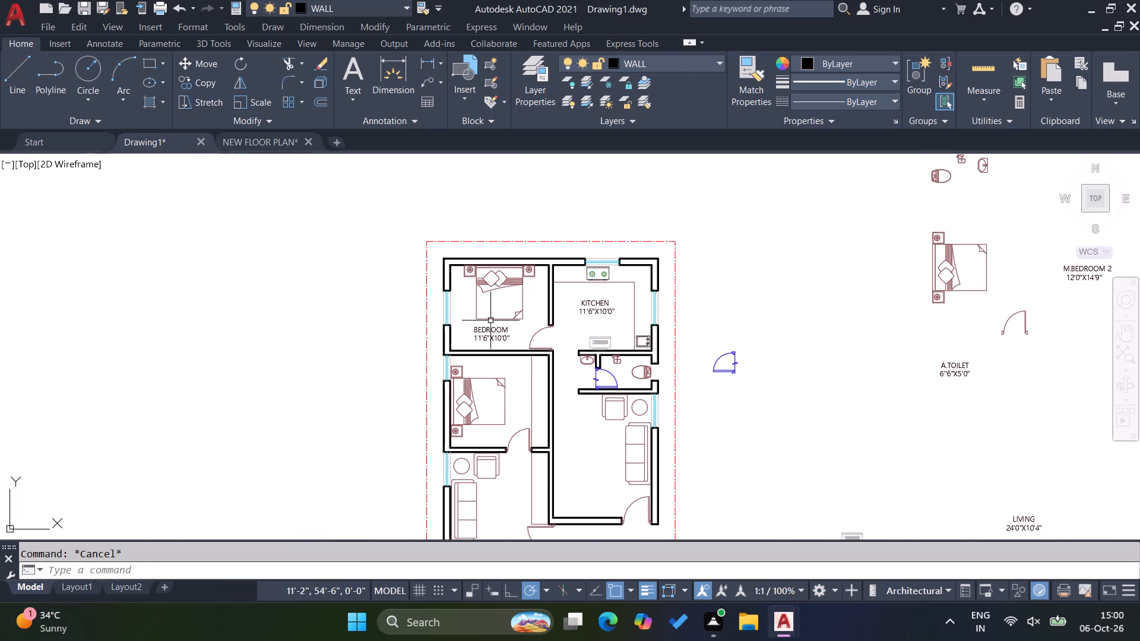
pyautogui.scroll(1, 515, 325)
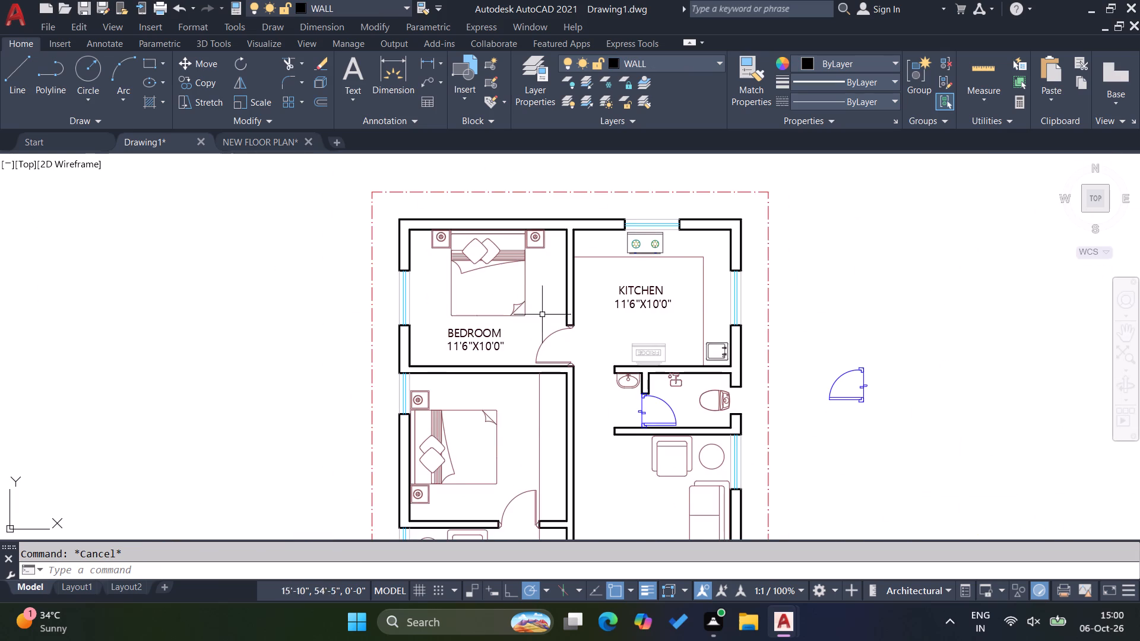
pyautogui.scroll(-1, 569, 299)
pyautogui.scroll(1, 557, 351)
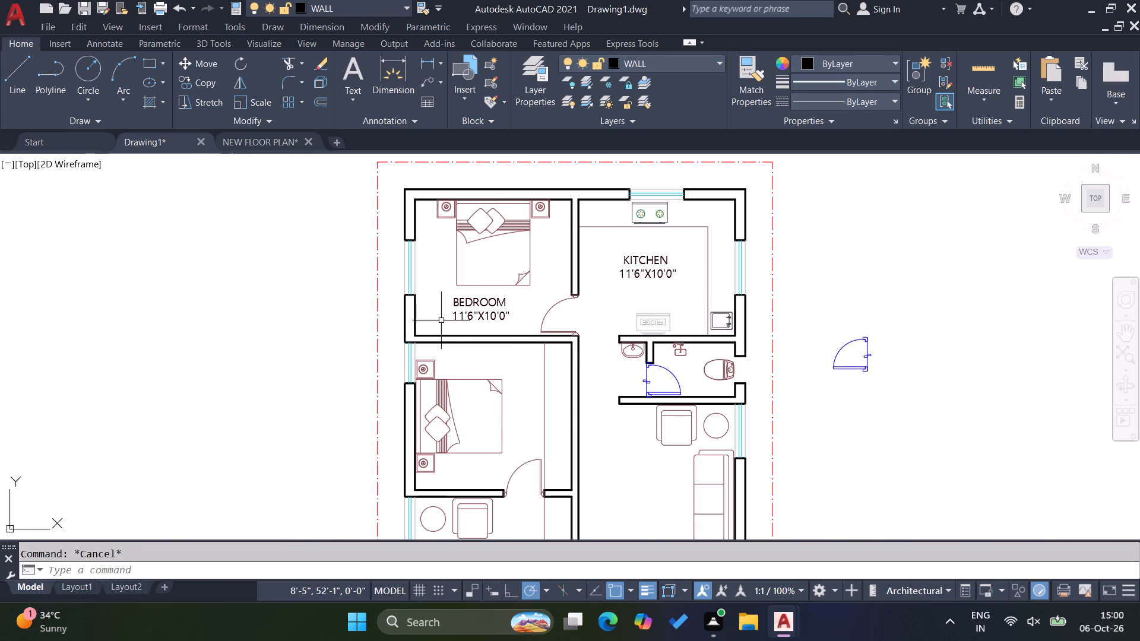
pyautogui.click(473, 307)
pyautogui.press('c')
pyautogui.press('o')
pyautogui.press('Return')
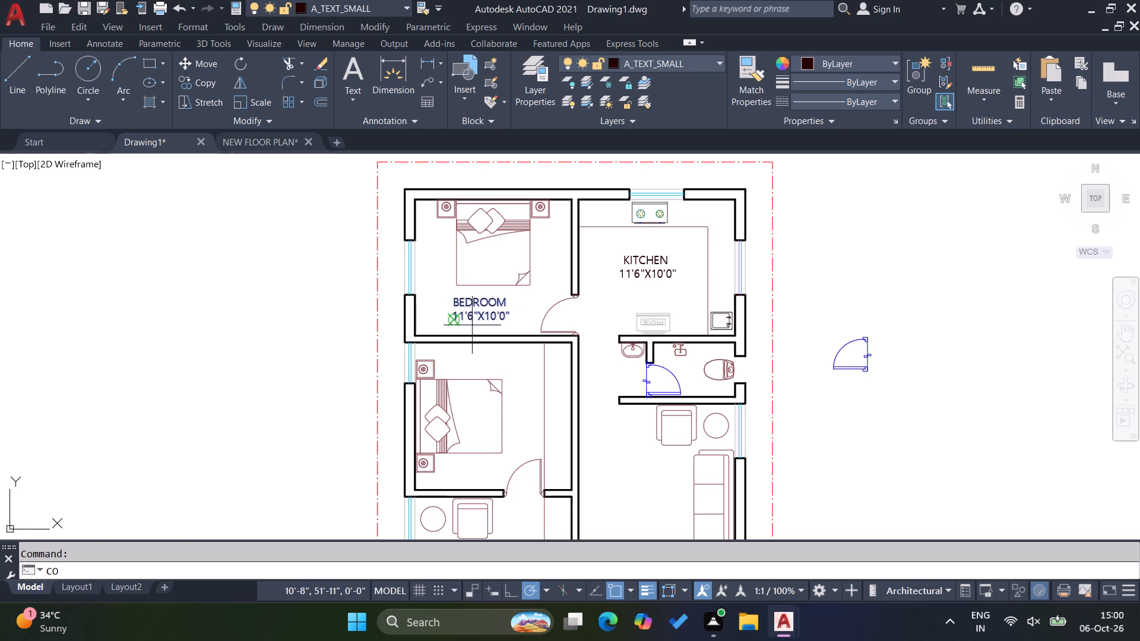
pyautogui.click(472, 320)
pyautogui.scroll(-1, 515, 334)
pyautogui.scroll(3, 493, 388)
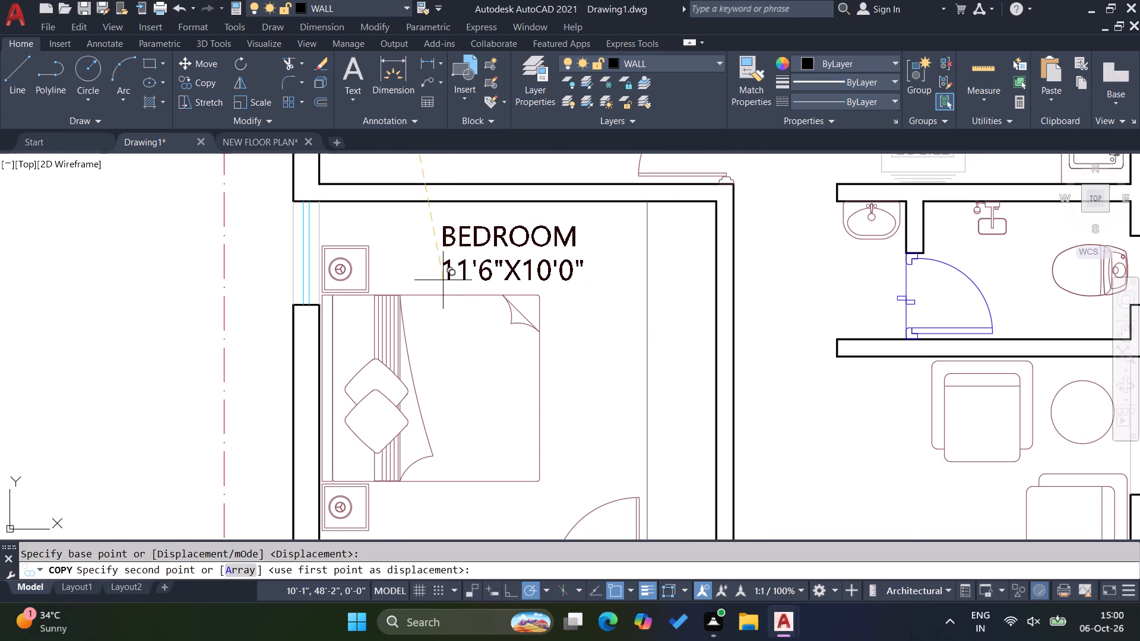
pyautogui.click(443, 280)
pyautogui.press('Escape')
pyautogui.press('Escape')
pyautogui.press('Escape')
# Measure the lower bedroom's inner width between its side walls with a temporary linear dimension.
pyautogui.click(424, 67)
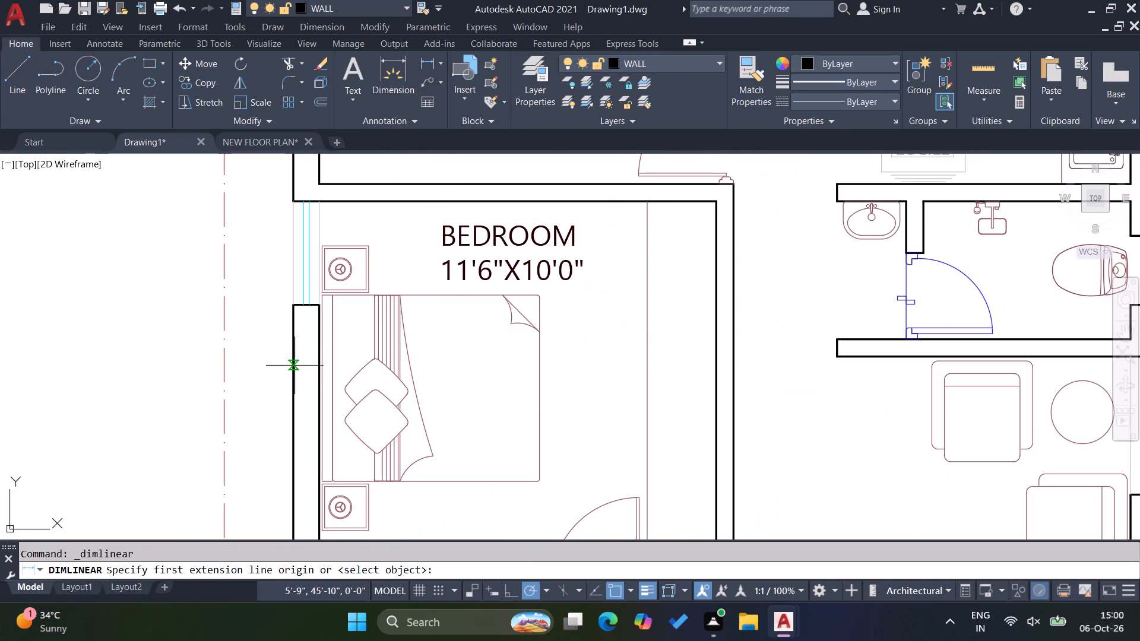
pyautogui.scroll(2, 309, 318)
pyautogui.click(331, 281)
pyautogui.scroll(-2, 275, 343)
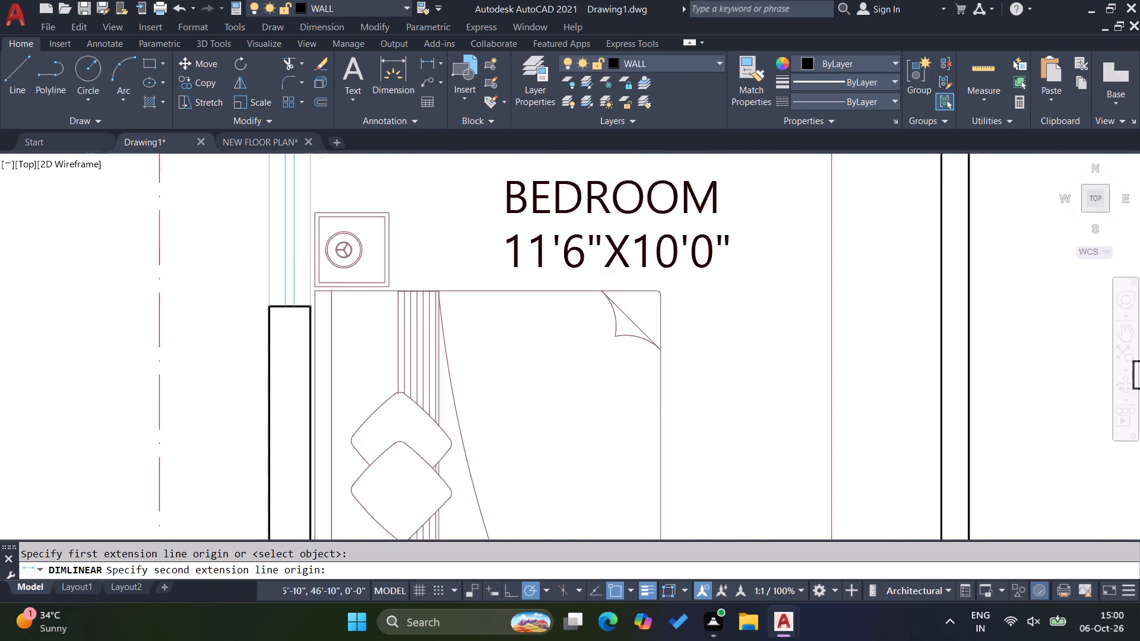
pyautogui.click(689, 318)
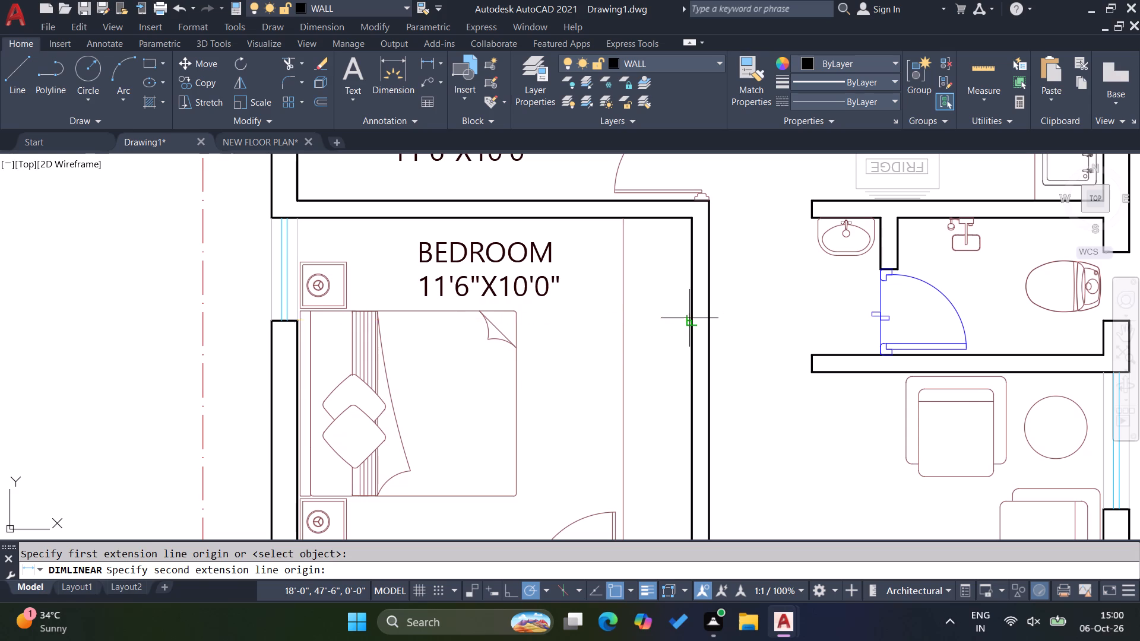
pyautogui.press('Escape')
pyautogui.press('Escape')
pyautogui.press('Escape')
# Measure the lower bedroom's inner depth between its top and bottom walls with a temporary linear dimension.
pyautogui.click(429, 59)
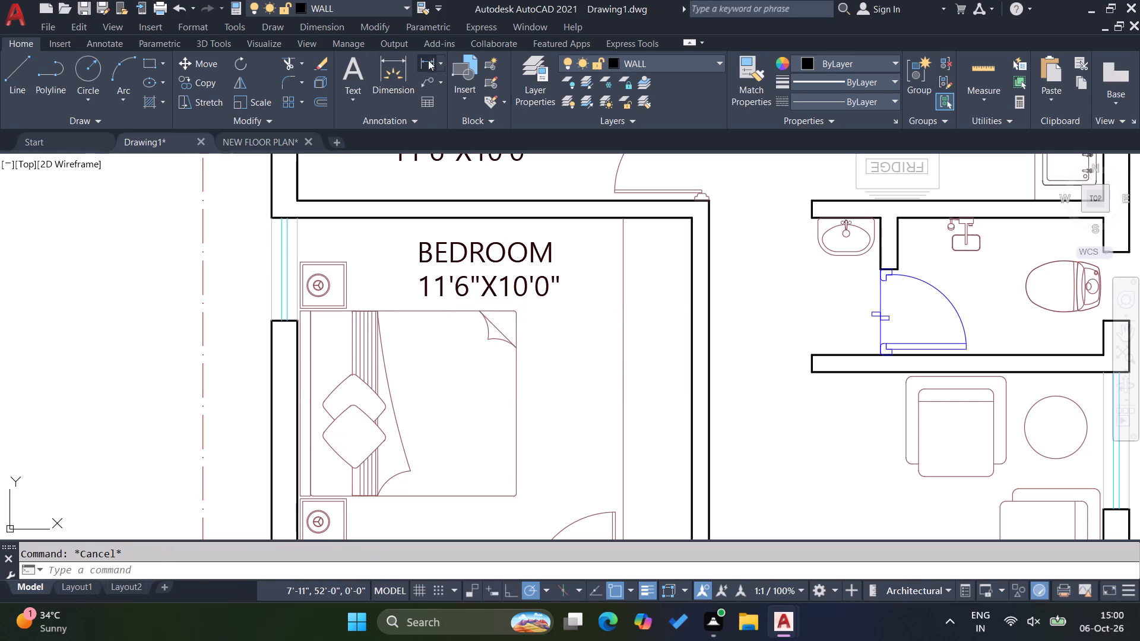
pyautogui.click(376, 221)
pyautogui.scroll(-2, 432, 279)
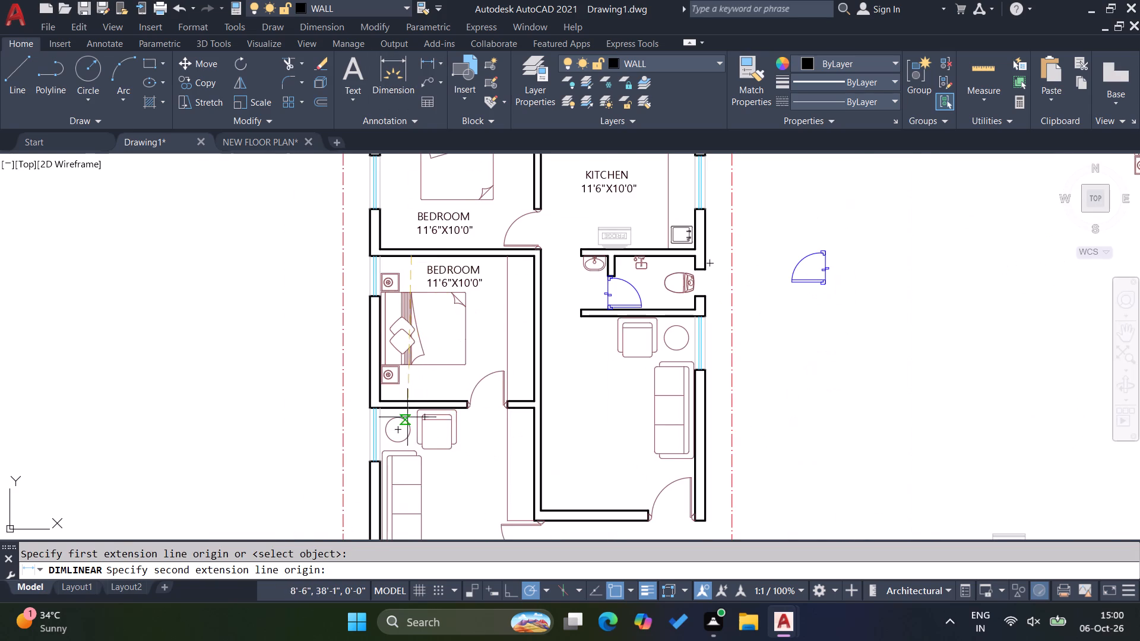
pyautogui.scroll(3, 411, 409)
pyautogui.click(414, 395)
pyautogui.scroll(-2, 492, 404)
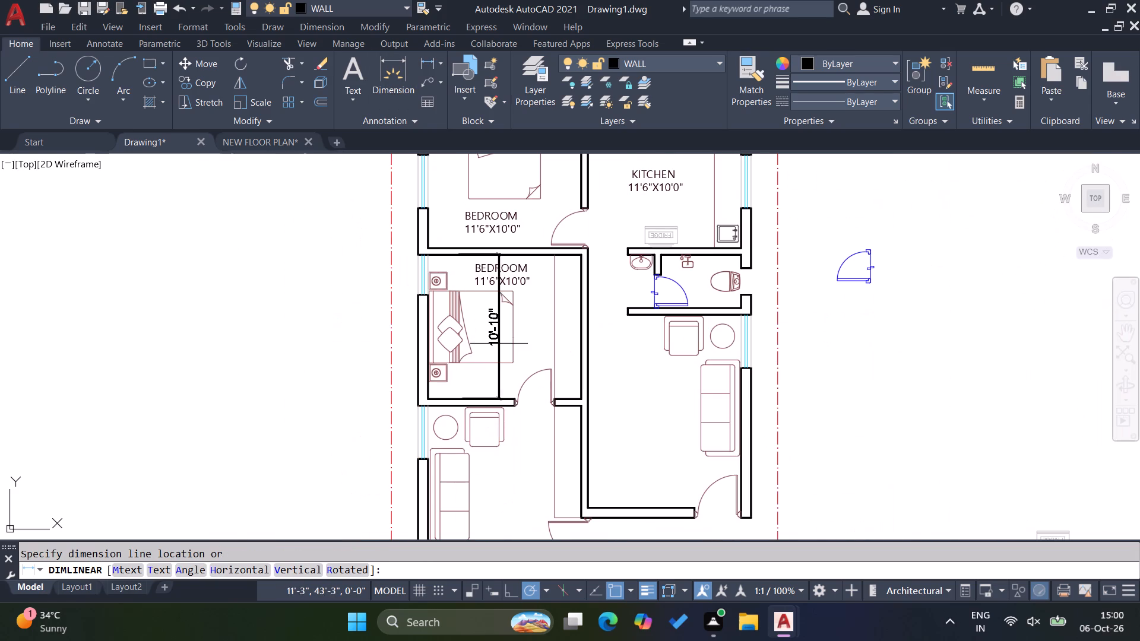
pyautogui.press('Escape')
pyautogui.press('Escape')
# Change the size line of the lower bedroom's label to 11'6"X10'10".
pyautogui.scroll(5, 516, 279)
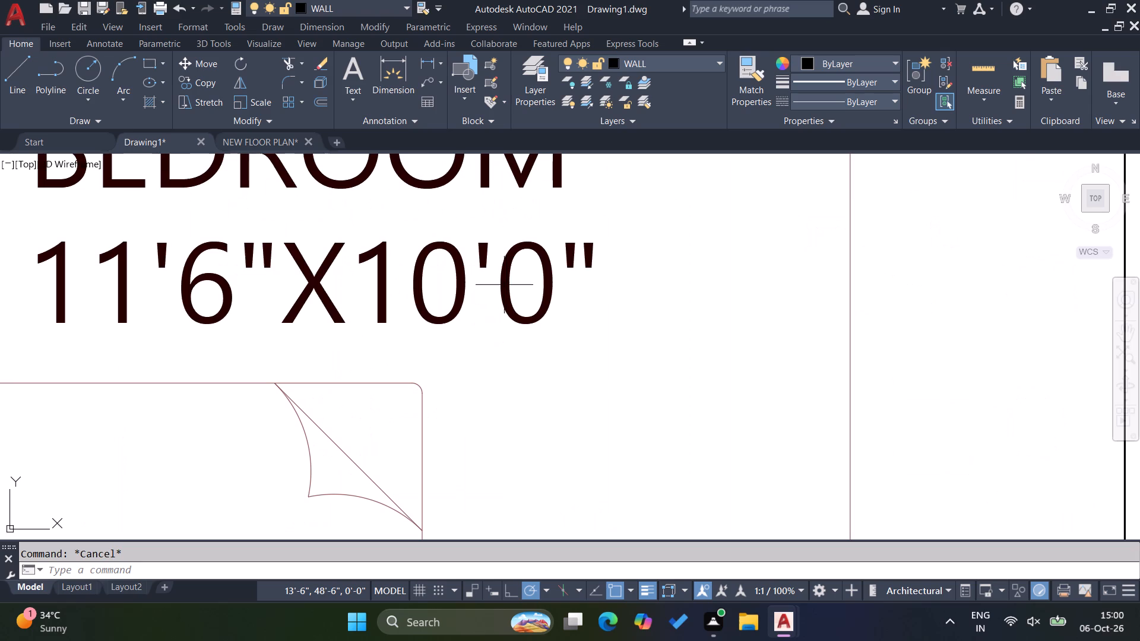
pyautogui.doubleClick(503, 285)
pyautogui.press('1')
pyautogui.click(561, 455)
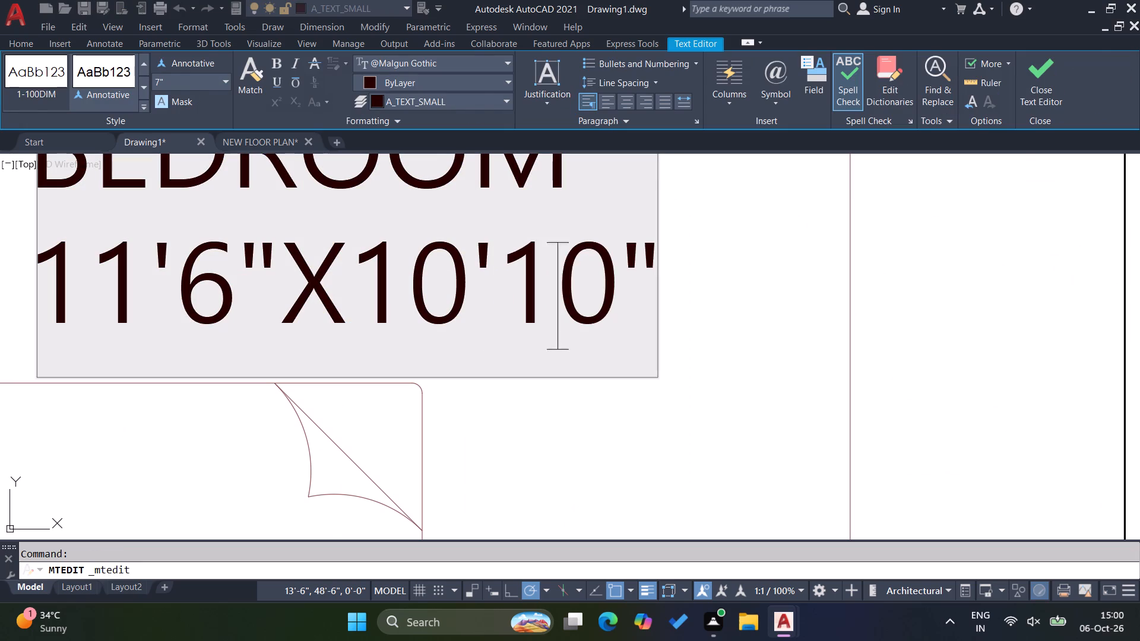
pyautogui.scroll(-2, 582, 347)
pyautogui.press('Escape')
pyautogui.press('Escape')
pyautogui.scroll(-3, 596, 317)
pyautogui.press('Escape')
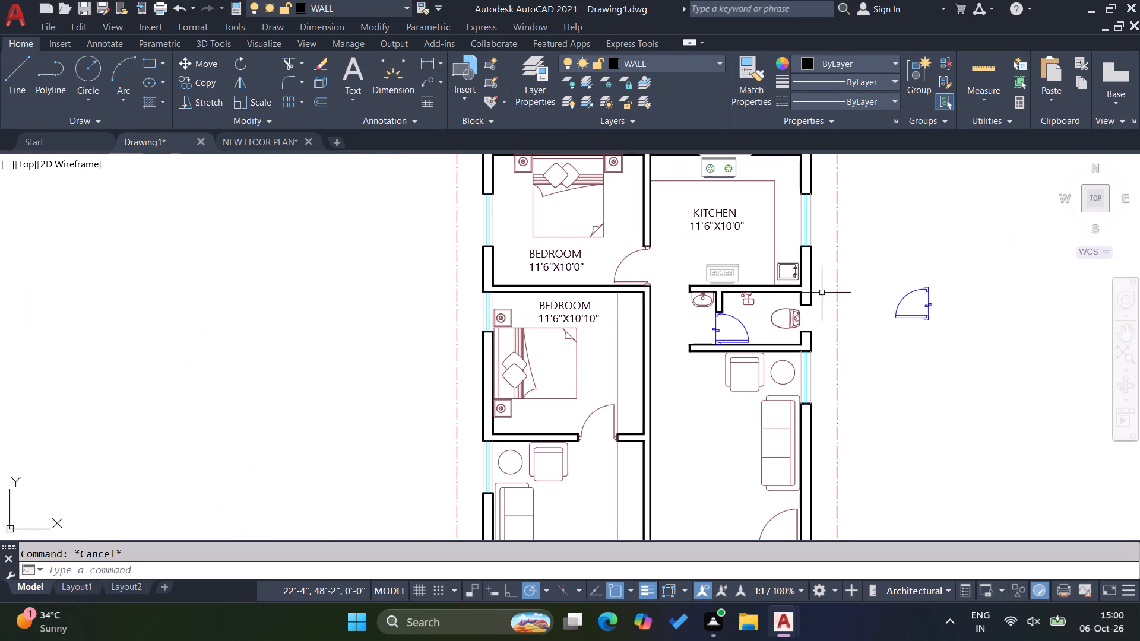
# Copy the loose A.TOILET label from beside the plan into the toilet below the upper kitchen.
pyautogui.scroll(-2, 679, 298)
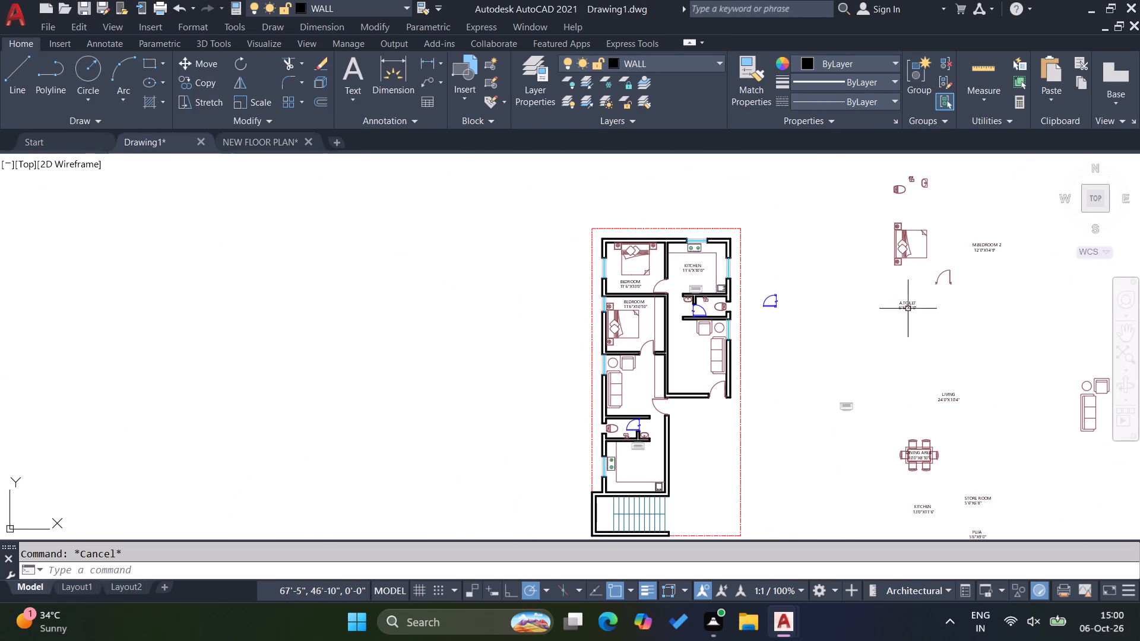
pyautogui.scroll(1, 919, 304)
pyautogui.moveTo(910, 335); pyautogui.dragTo(904, 331)
pyautogui.click(871, 284)
pyautogui.press('c')
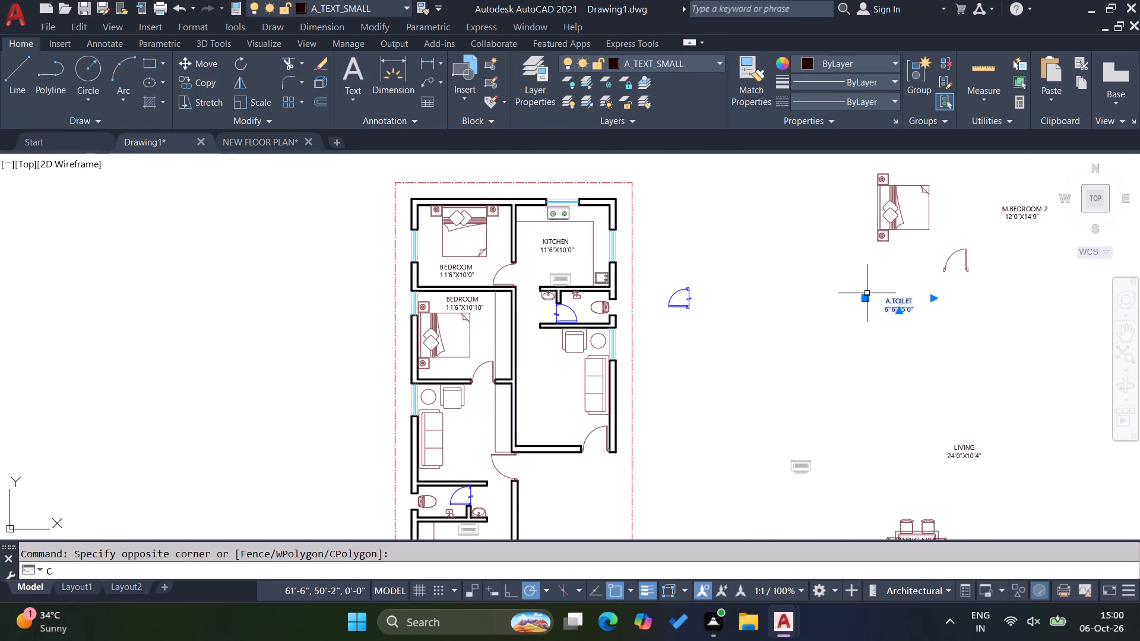
pyautogui.press('o')
pyautogui.press('Return')
pyautogui.click(871, 310)
pyautogui.scroll(2, 507, 303)
pyautogui.scroll(3, 618, 353)
pyautogui.click(550, 289)
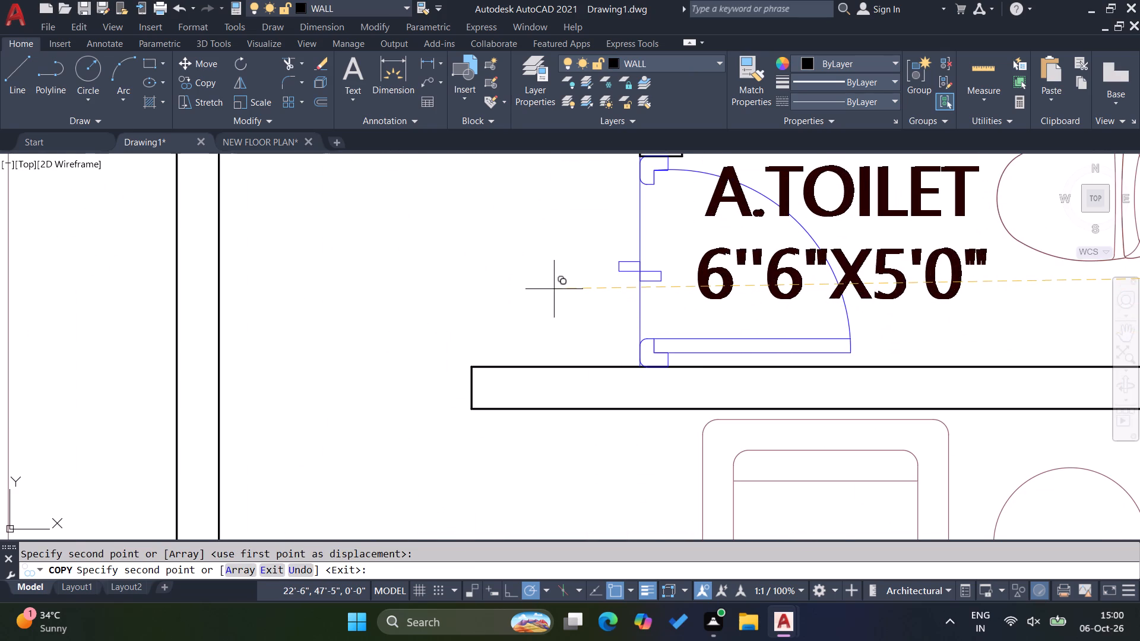
pyautogui.press('Escape')
pyautogui.press('Escape')
# Set the text height of the A.TOILET label copied into the upper toilet to 5".
pyautogui.scroll(-2, 475, 352)
pyautogui.scroll(2, 634, 298)
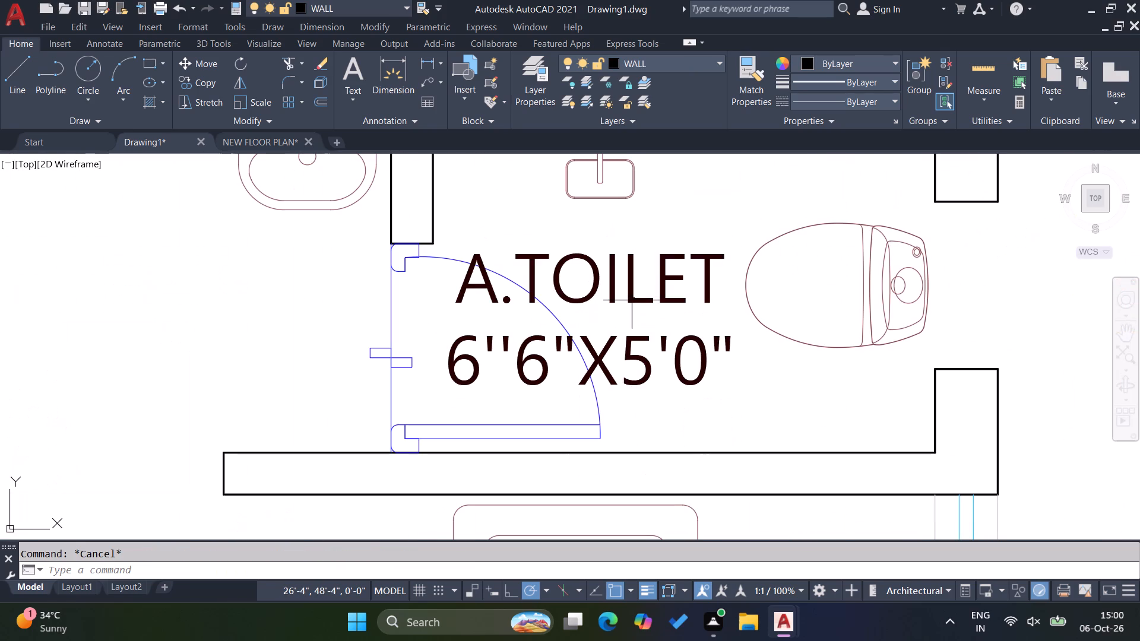
pyautogui.doubleClick(632, 300)
pyautogui.moveTo(733, 359); pyautogui.dragTo(464, 259)
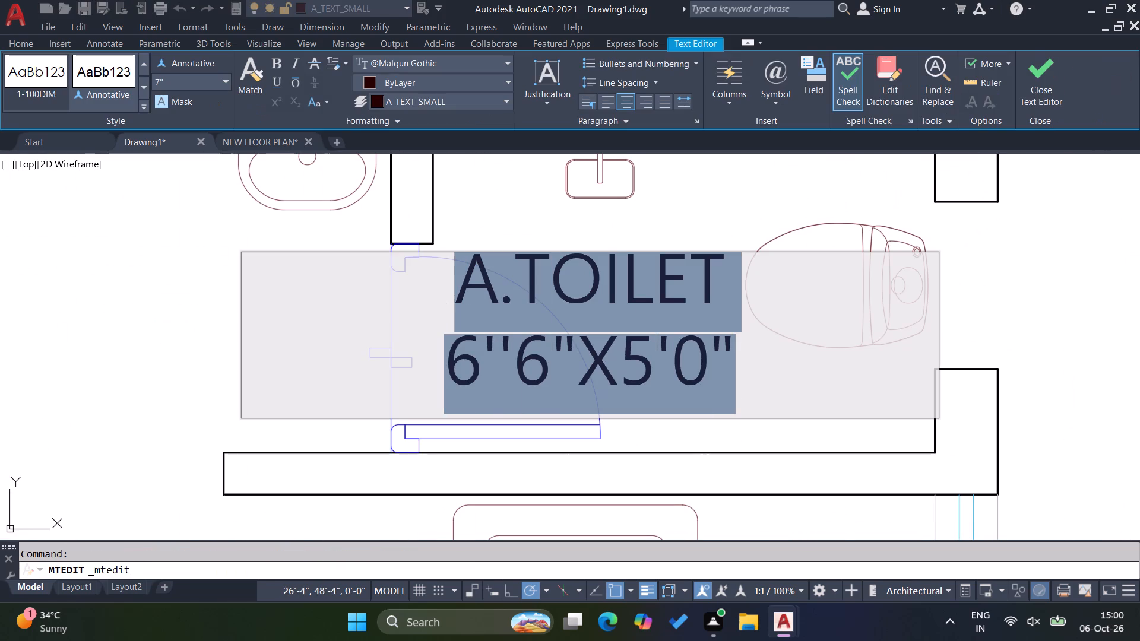
pyautogui.moveTo(464, 259); pyautogui.dragTo(440, 255)
pyautogui.click(219, 84)
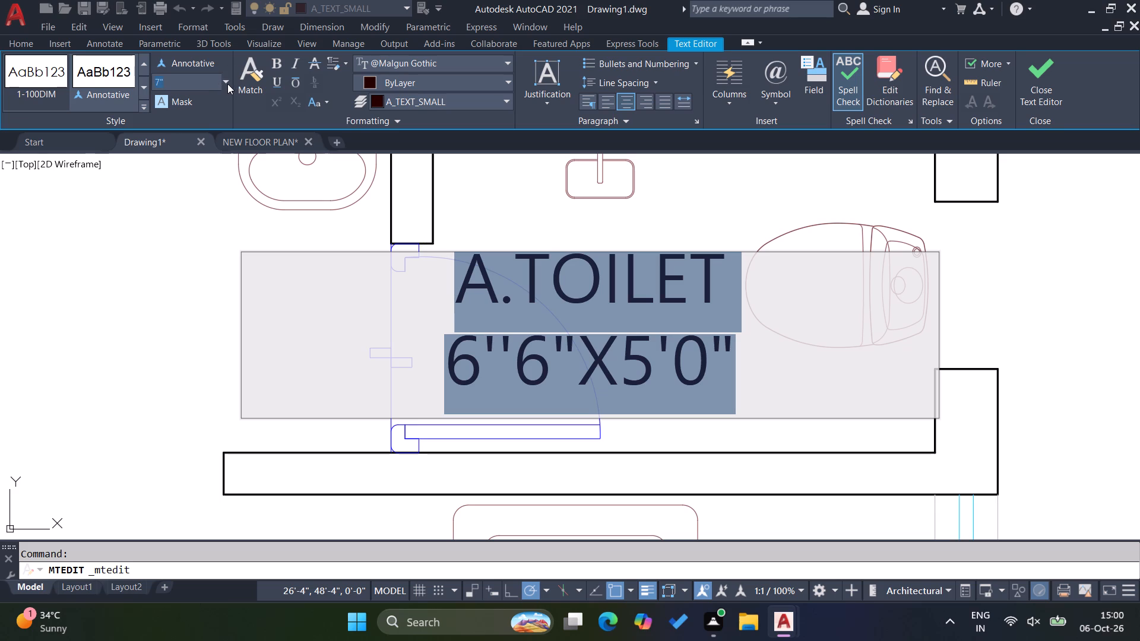
pyautogui.click(228, 84)
pyautogui.click(199, 85)
pyautogui.press('6')
pyautogui.press('Return')
pyautogui.click(176, 83)
pyautogui.press('6')
pyautogui.press('Return')
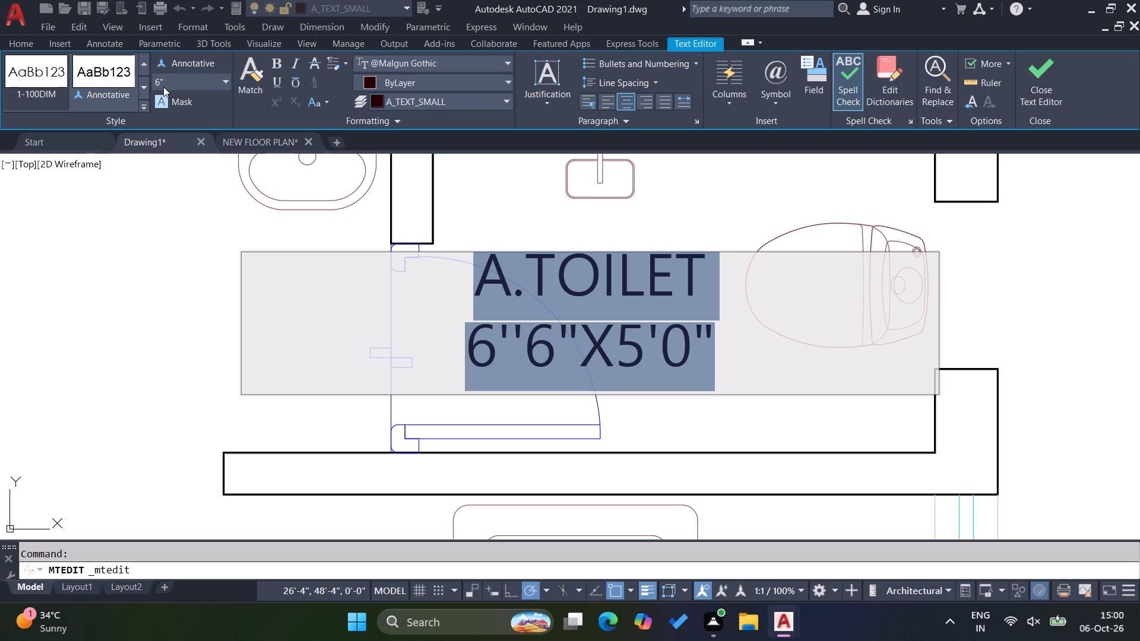
pyautogui.click(176, 79)
pyautogui.press('4')
pyautogui.press('Return')
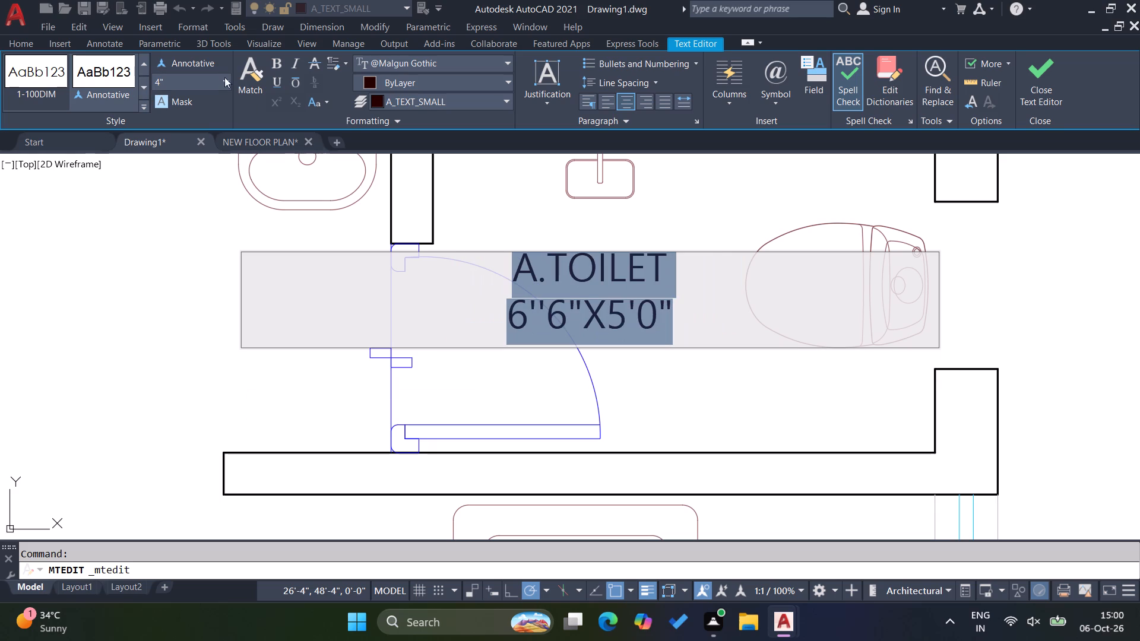
pyautogui.click(201, 85)
pyautogui.press('5')
pyautogui.press('Return')
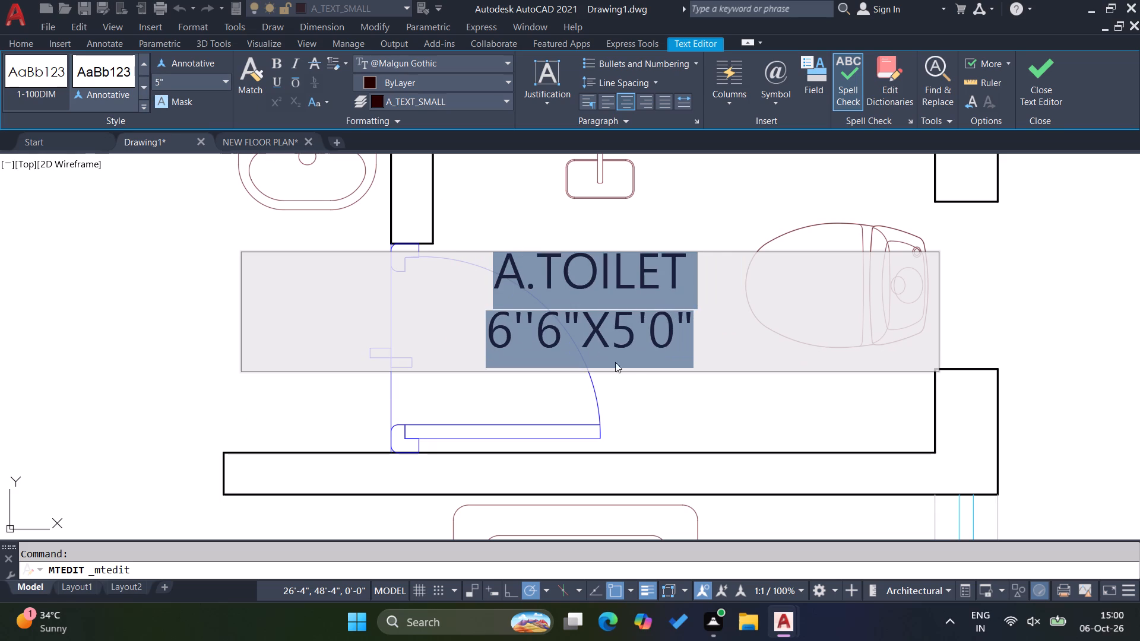
# Change the size line of the upper toilet's label to 6'0"X4'0".
pyautogui.click(562, 330)
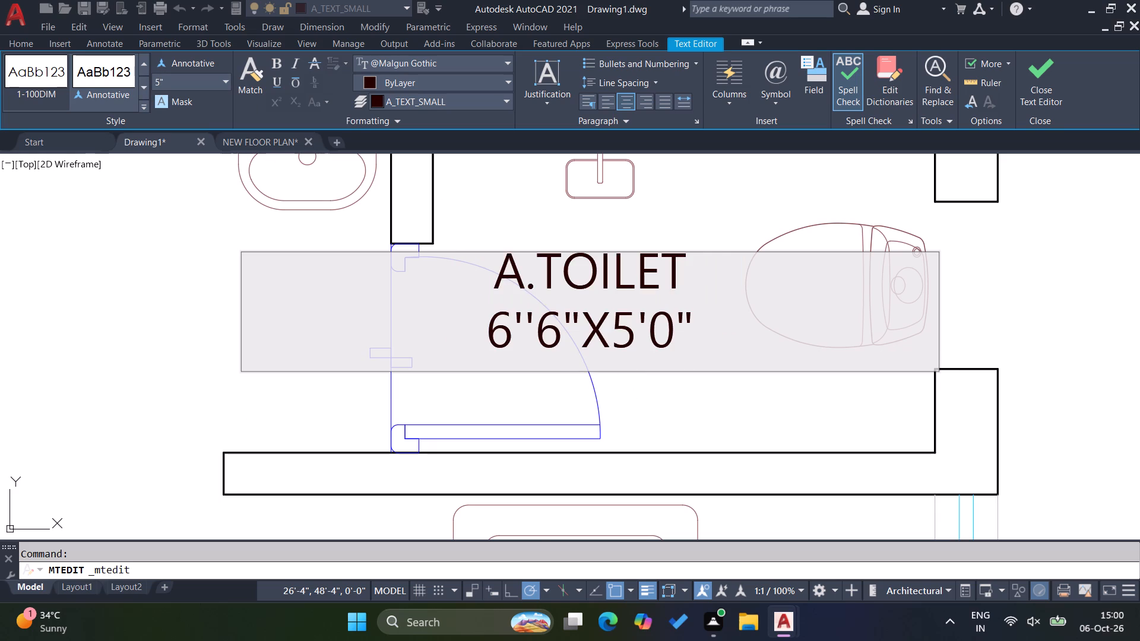
pyautogui.click(532, 331)
pyautogui.press('BackSpace')
pyautogui.click(550, 350)
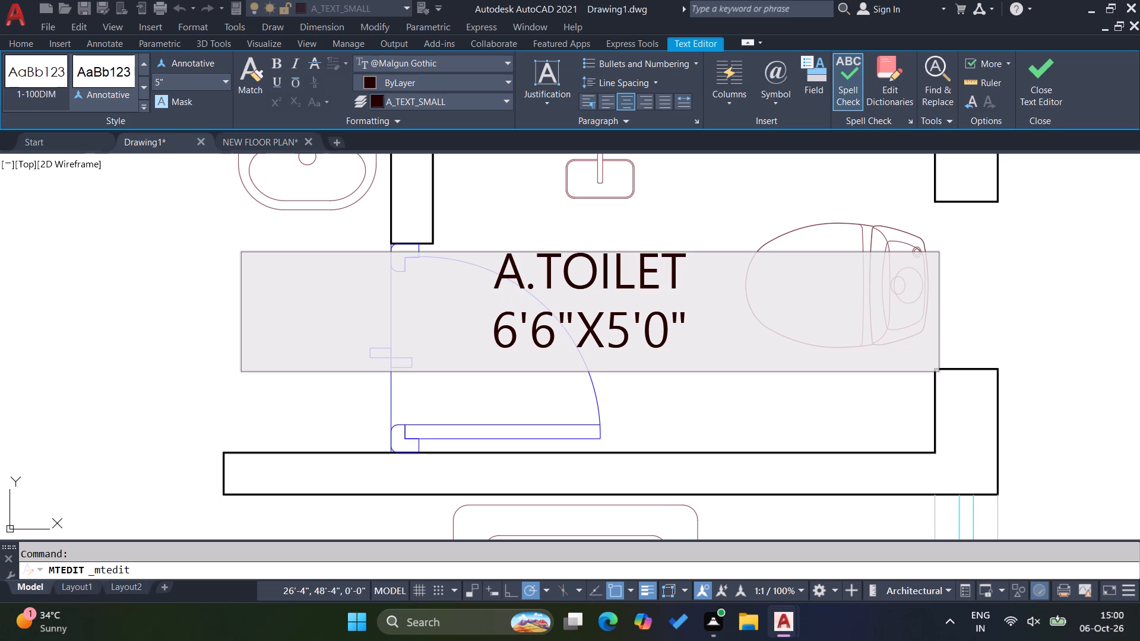
pyautogui.press('BackSpace')
pyautogui.press('0')
pyautogui.click(623, 344)
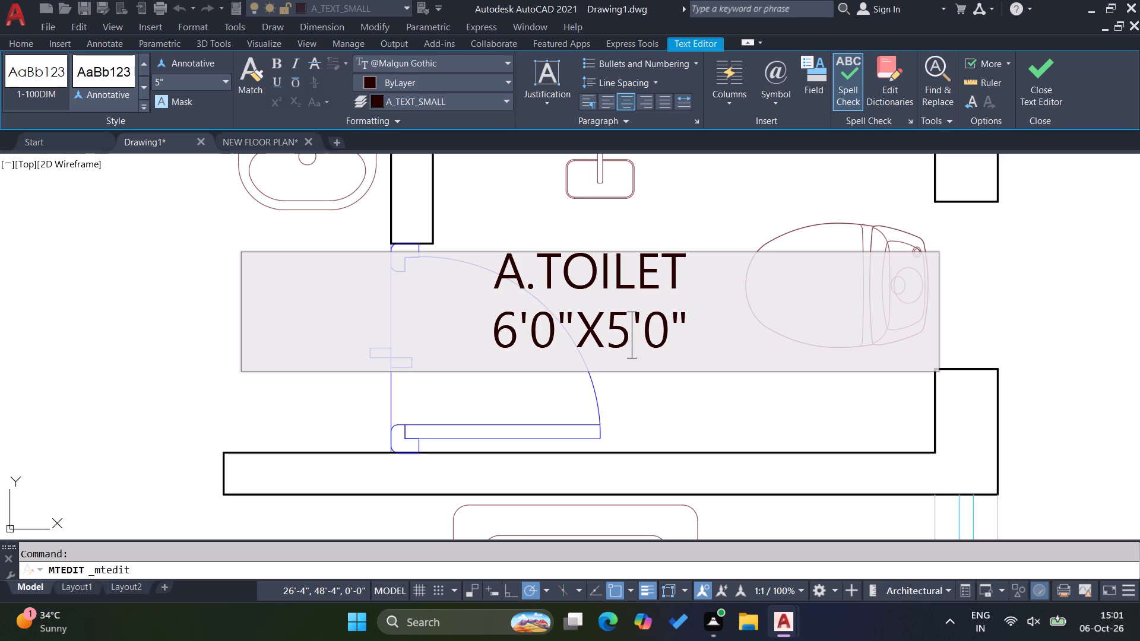
pyautogui.press('BackSpace')
pyautogui.press('4')
pyautogui.click(674, 430)
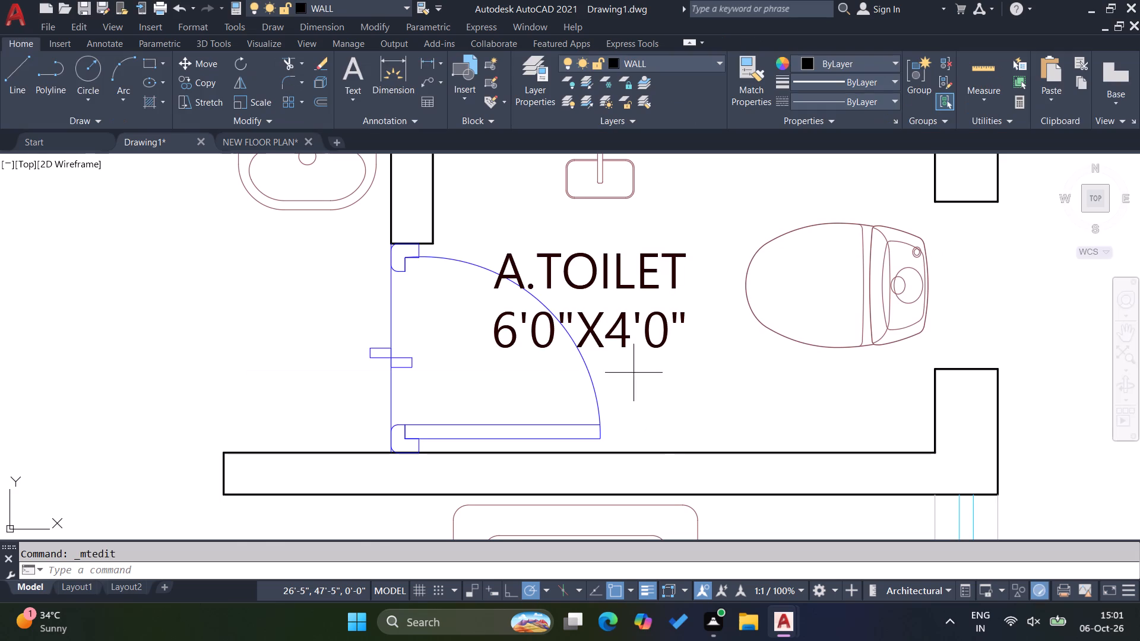
pyautogui.click(634, 373)
pyautogui.click(571, 320)
pyautogui.press('Escape')
pyautogui.press('Escape')
pyautogui.press('Escape')
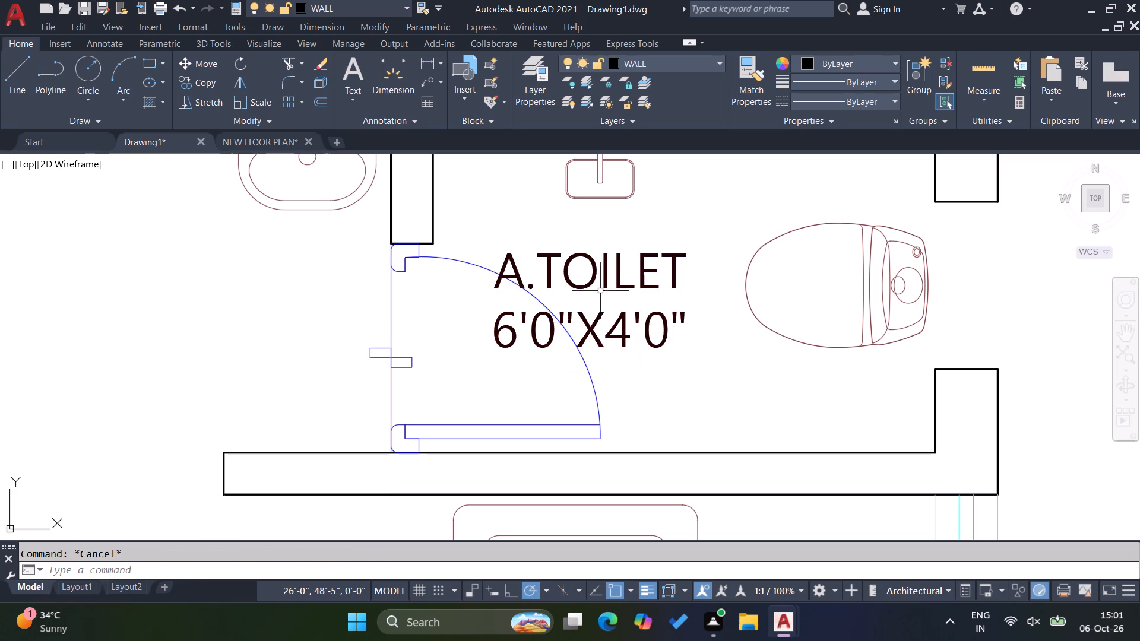
# Rename the upper toilet's label from A.TOILET to C.TOILET.
pyautogui.doubleClick(606, 287)
pyautogui.click(520, 284)
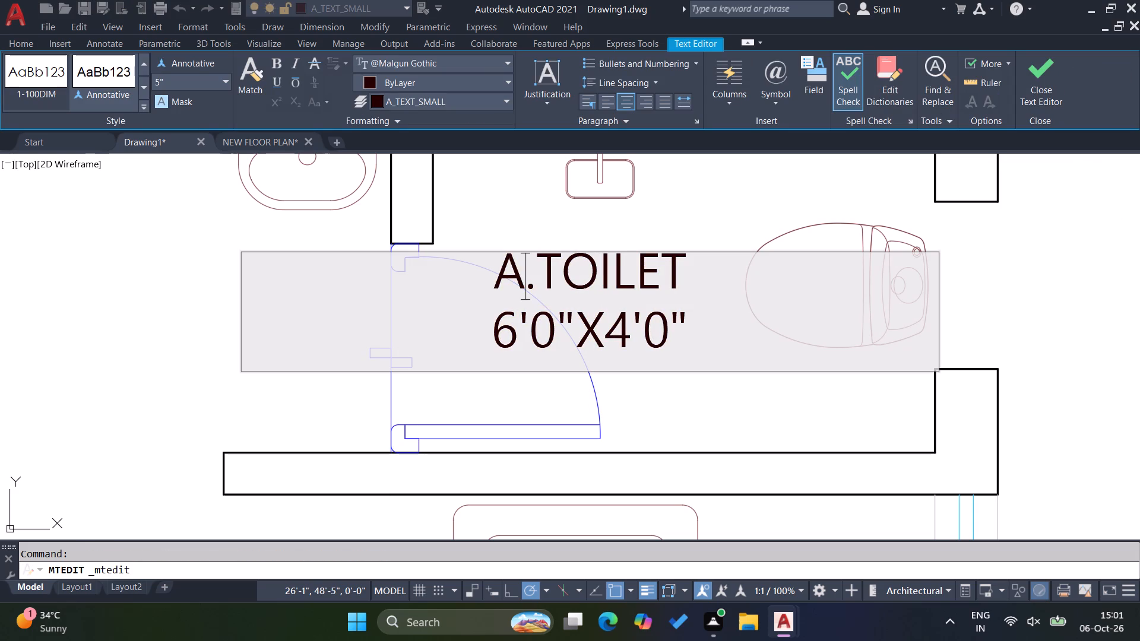
pyautogui.press('BackSpace')
pyautogui.press('c')
pyautogui.click(657, 423)
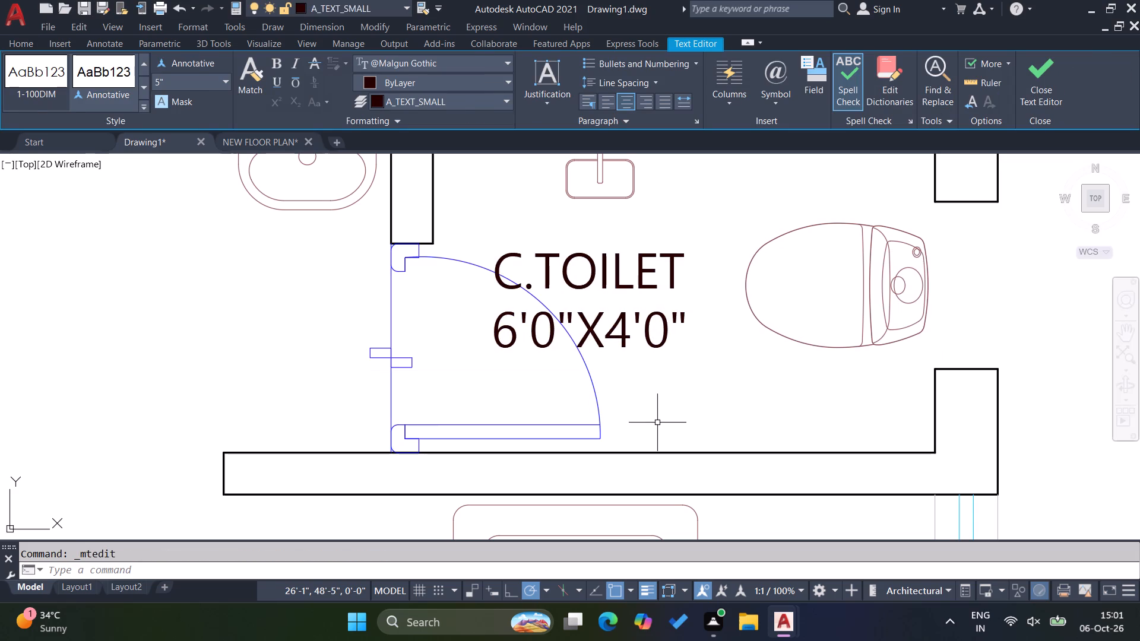
# Copy the C.TOILET label from the upper toilet into the lower toilet, between its WC and door.
pyautogui.scroll(-4, 579, 376)
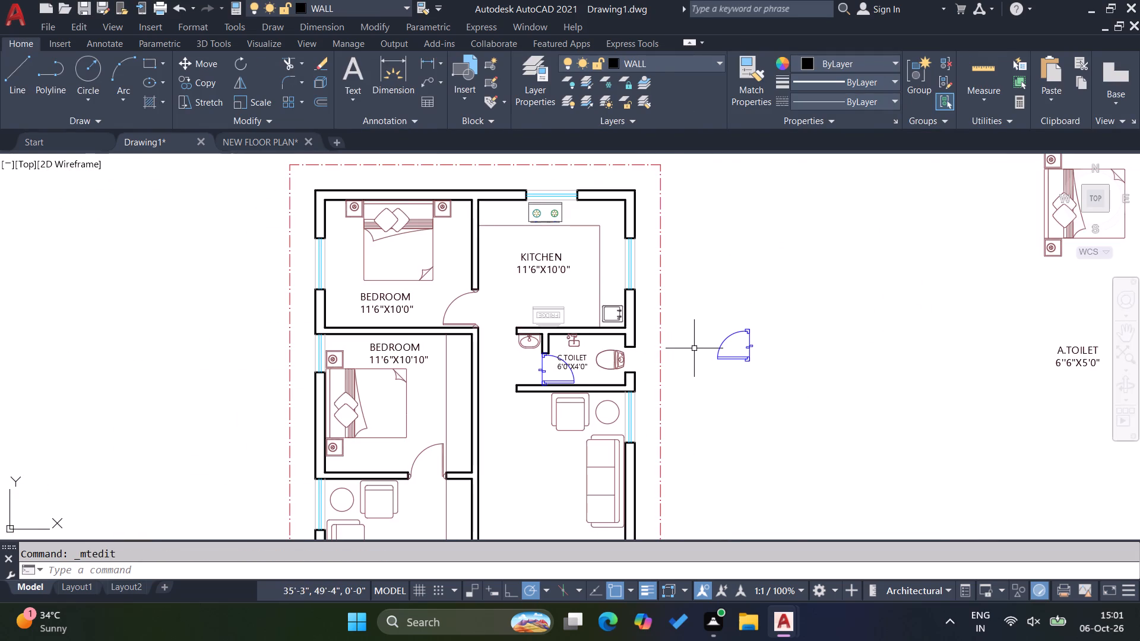
pyautogui.scroll(-2, 666, 313)
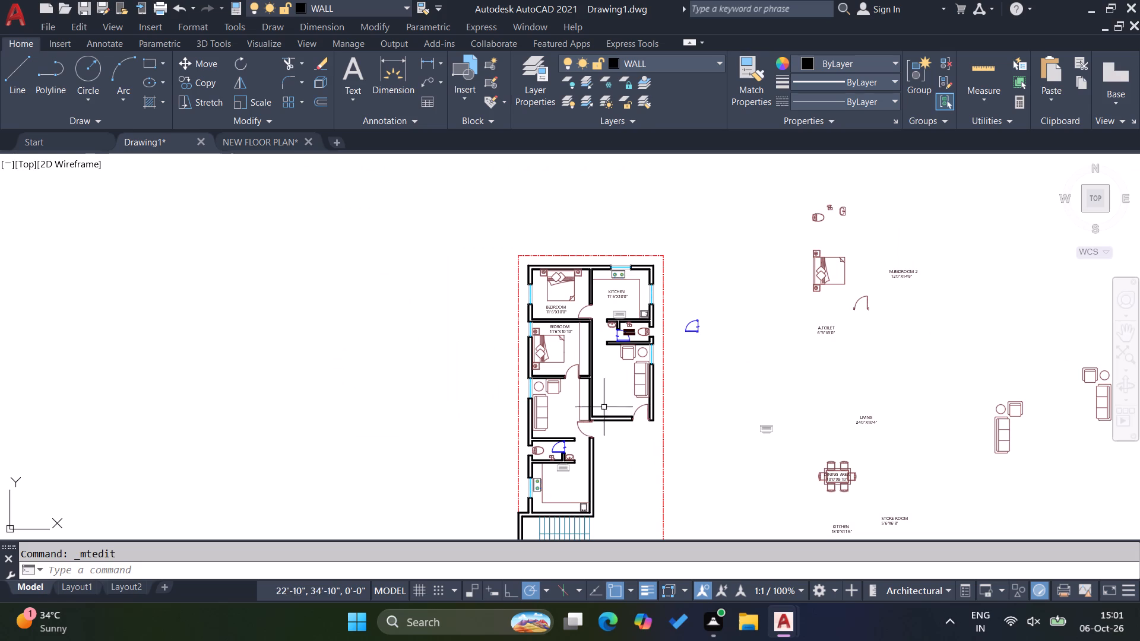
pyautogui.scroll(3, 626, 335)
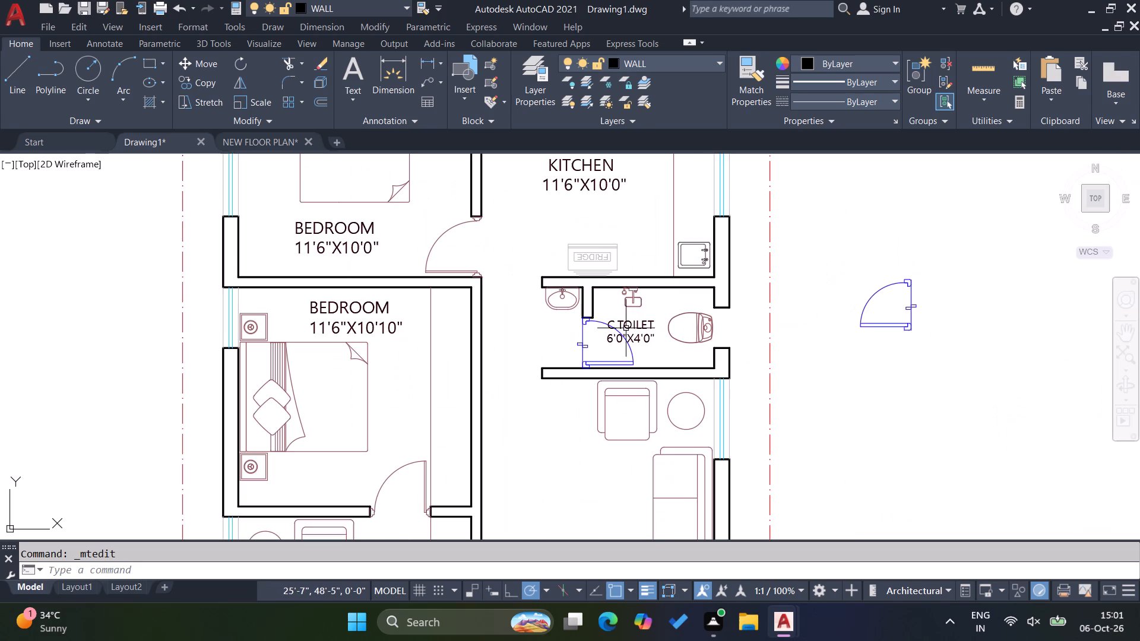
pyautogui.click(634, 328)
pyautogui.press('c')
pyautogui.press('o')
pyautogui.press('Return')
pyautogui.moveTo(637, 344); pyautogui.dragTo(647, 341)
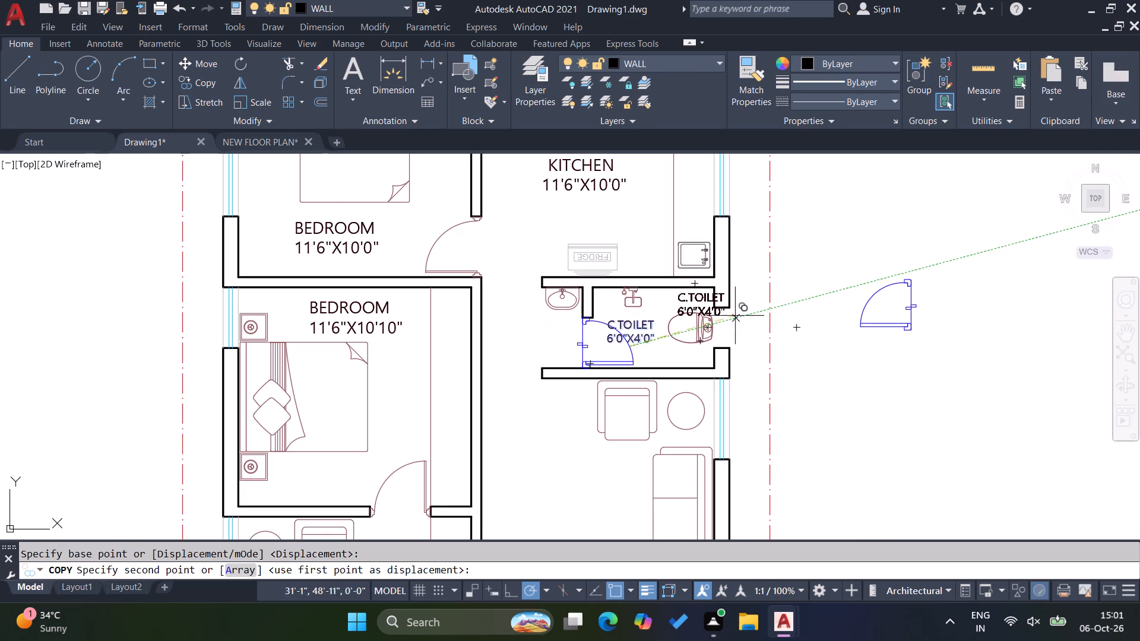
pyautogui.scroll(-2, 737, 315)
pyautogui.scroll(6, 554, 551)
pyautogui.scroll(2, 560, 502)
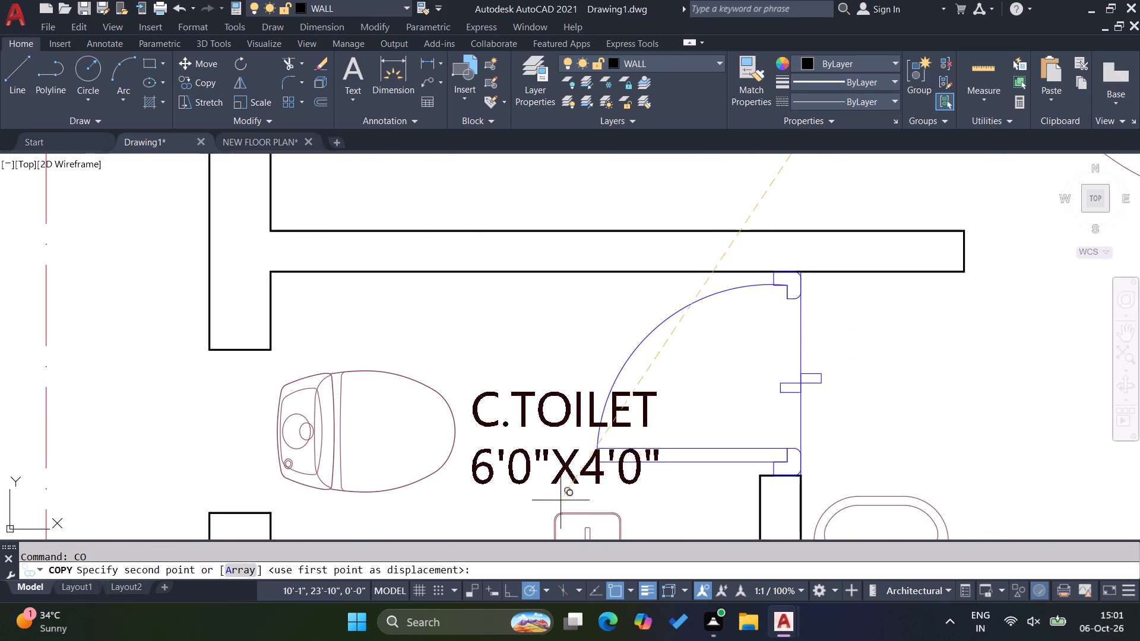
pyautogui.scroll(-1, 616, 429)
pyautogui.click(587, 440)
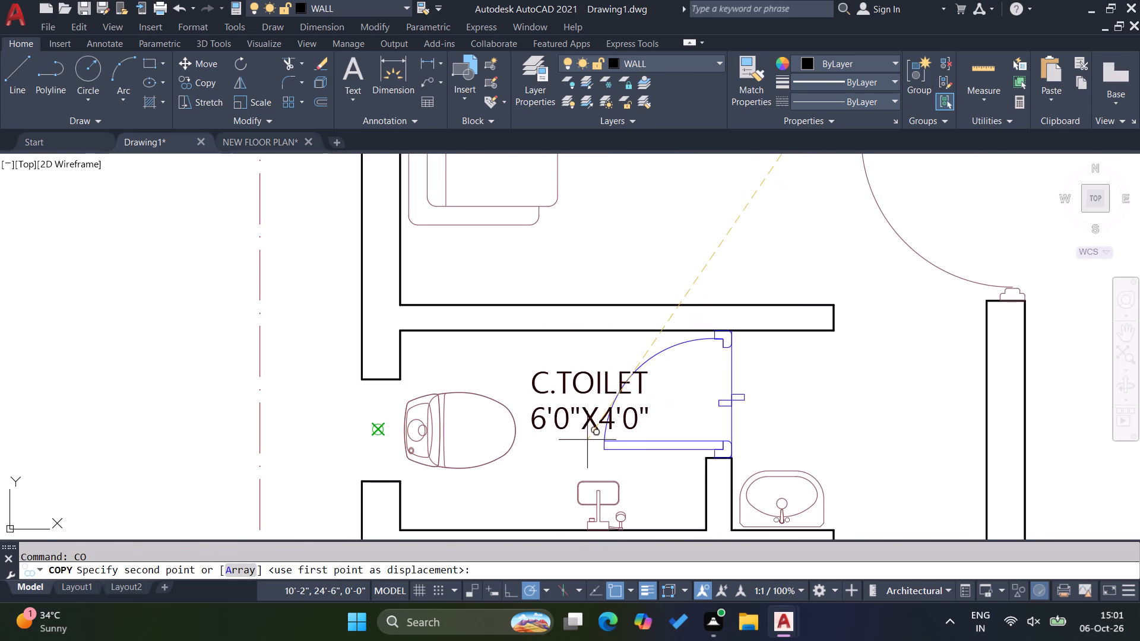
pyautogui.press('Escape')
pyautogui.press('Escape')
pyautogui.press('Escape')
pyautogui.press('Escape')
pyautogui.press('Escape')
pyautogui.press('Escape')
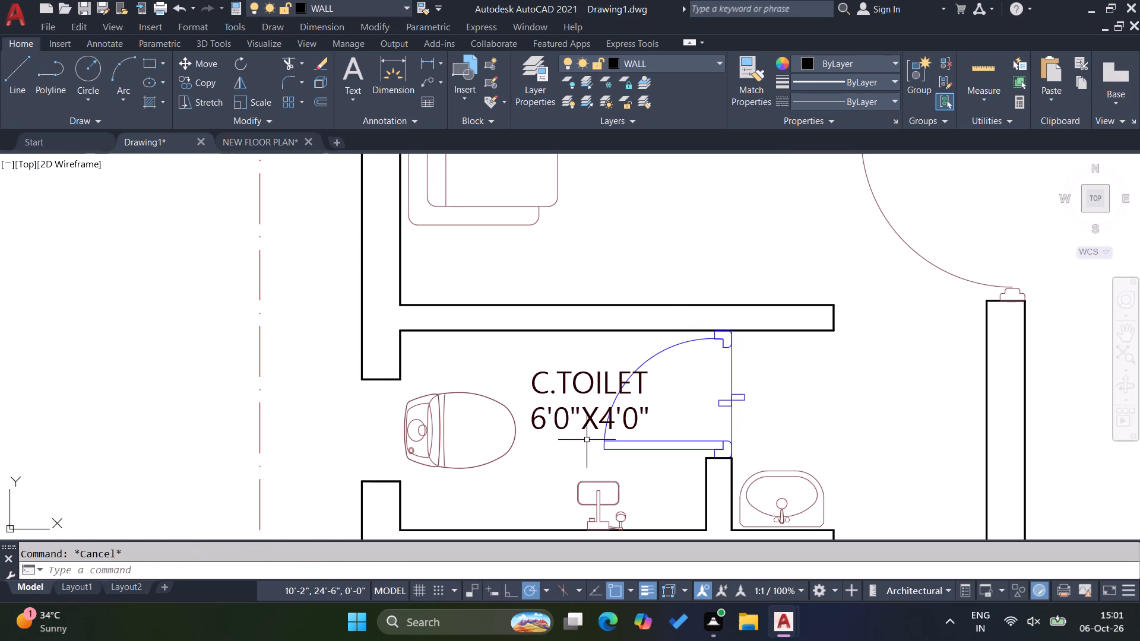
pyautogui.press('Escape')
# Copy the loose KITCHEN label from beside the plan into the middle of the lower kitchen.
pyautogui.scroll(-5, 597, 444)
pyautogui.scroll(2, 596, 485)
pyautogui.scroll(-3, 606, 465)
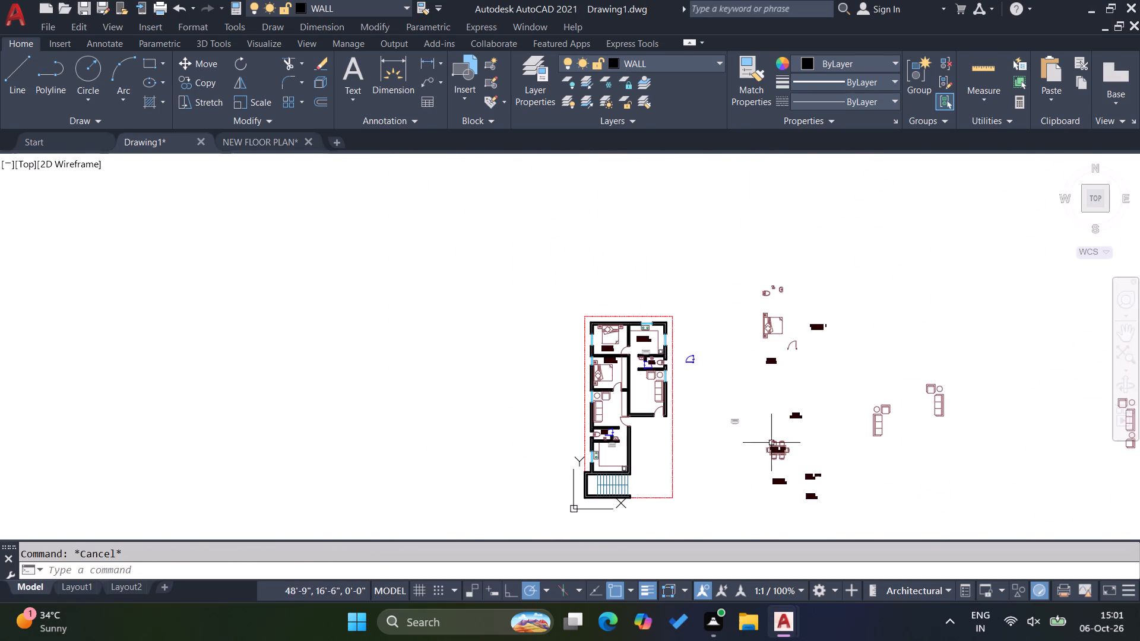
pyautogui.scroll(3, 802, 441)
pyautogui.scroll(-2, 763, 395)
pyautogui.scroll(2, 735, 271)
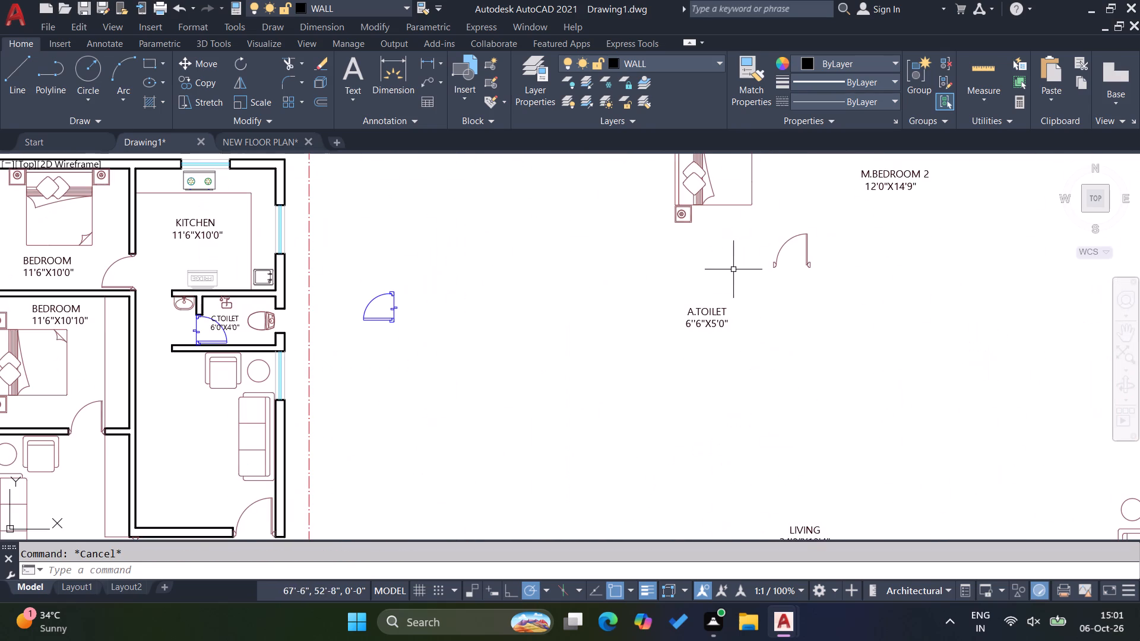
pyautogui.scroll(-3, 685, 380)
pyautogui.scroll(3, 709, 485)
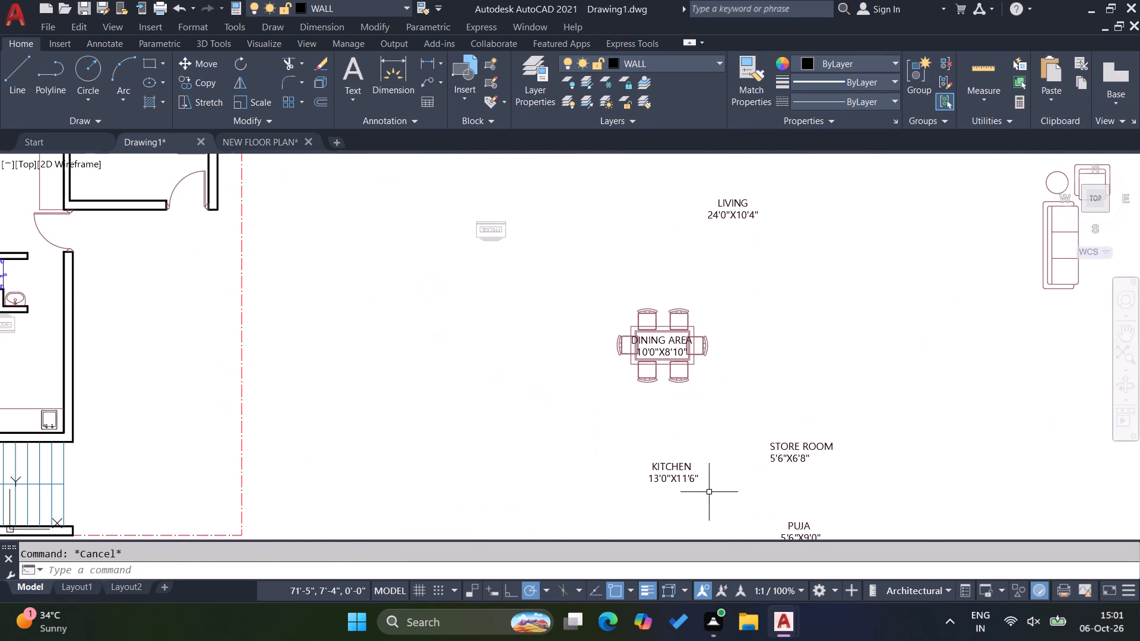
pyautogui.click(674, 488)
pyautogui.click(655, 448)
pyautogui.write('CO')
pyautogui.press('Return')
pyautogui.click(673, 487)
pyautogui.scroll(-3, 767, 421)
pyautogui.scroll(2, 566, 414)
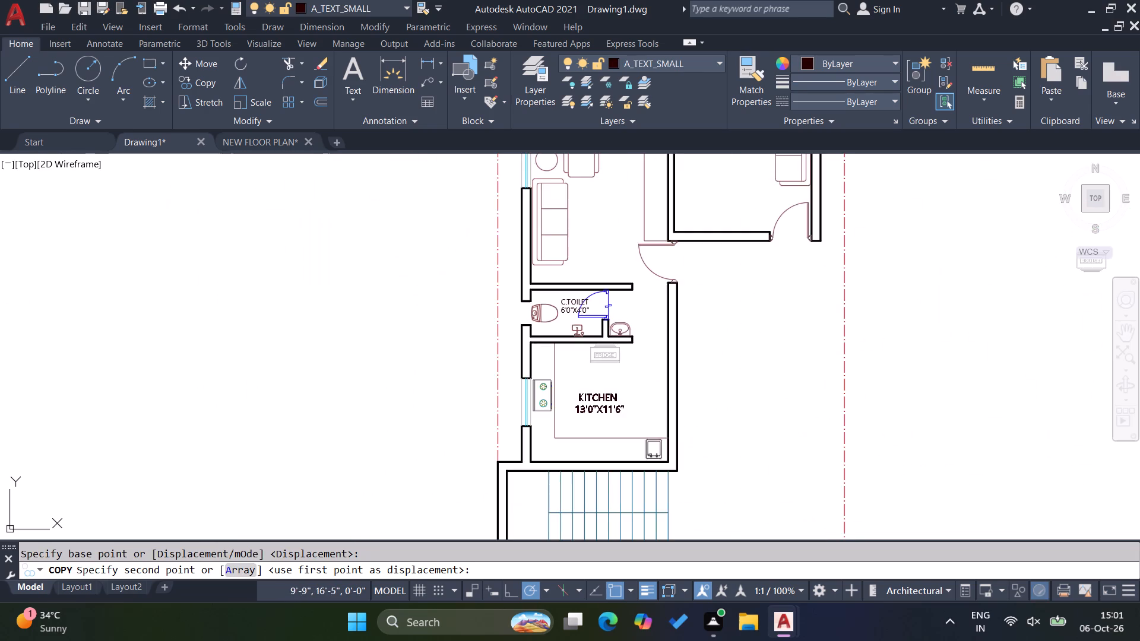
pyautogui.scroll(2, 571, 412)
pyautogui.click(564, 401)
pyautogui.press('Escape')
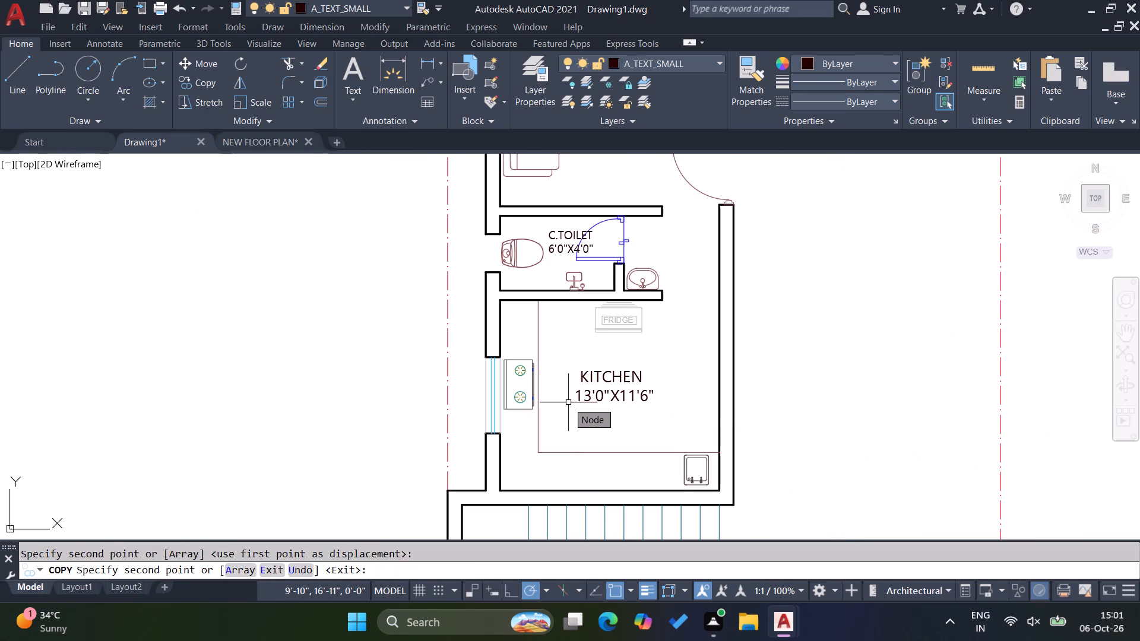
pyautogui.press('Escape')
pyautogui.press('Escape')
pyautogui.press('Escape')
pyautogui.press('Escape')
pyautogui.press('Escape')
pyautogui.press('Escape')
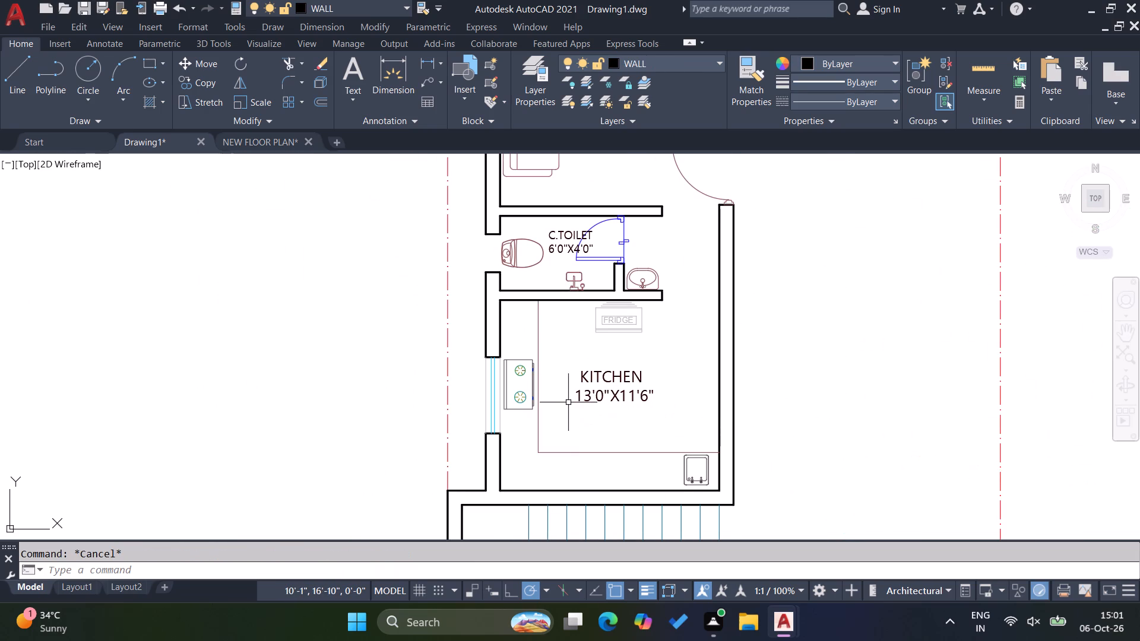
pyautogui.press('Escape')
pyautogui.press('Escape')
pyautogui.press('Escape')
# Measure the lower kitchen's inner width between its side walls with a temporary linear dimension.
pyautogui.scroll(2, 594, 393)
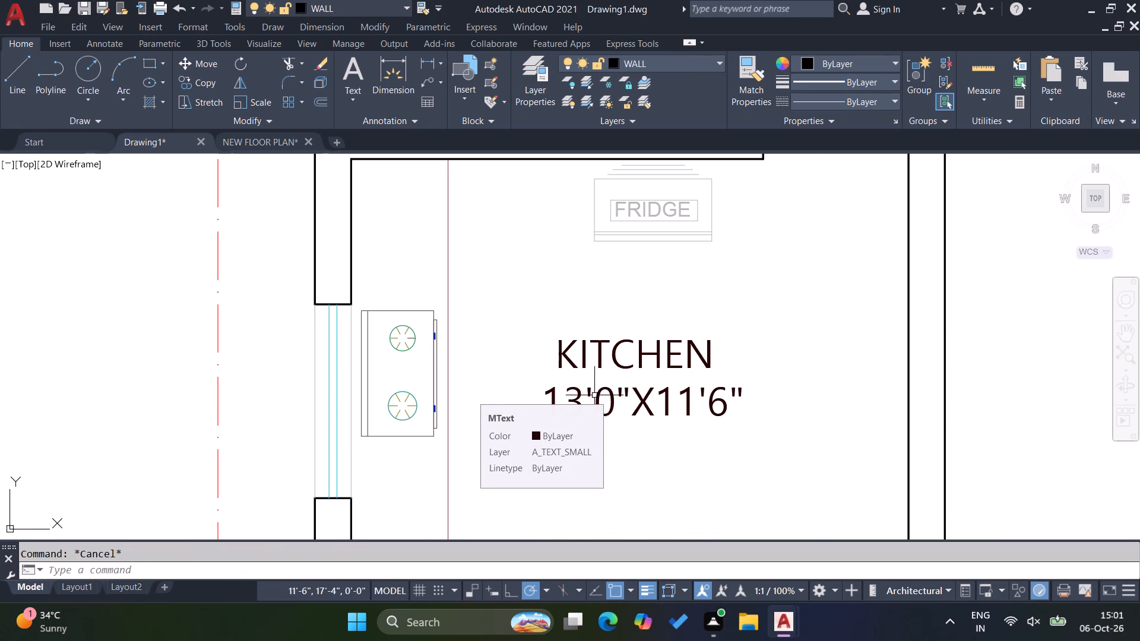
pyautogui.scroll(-1, 580, 395)
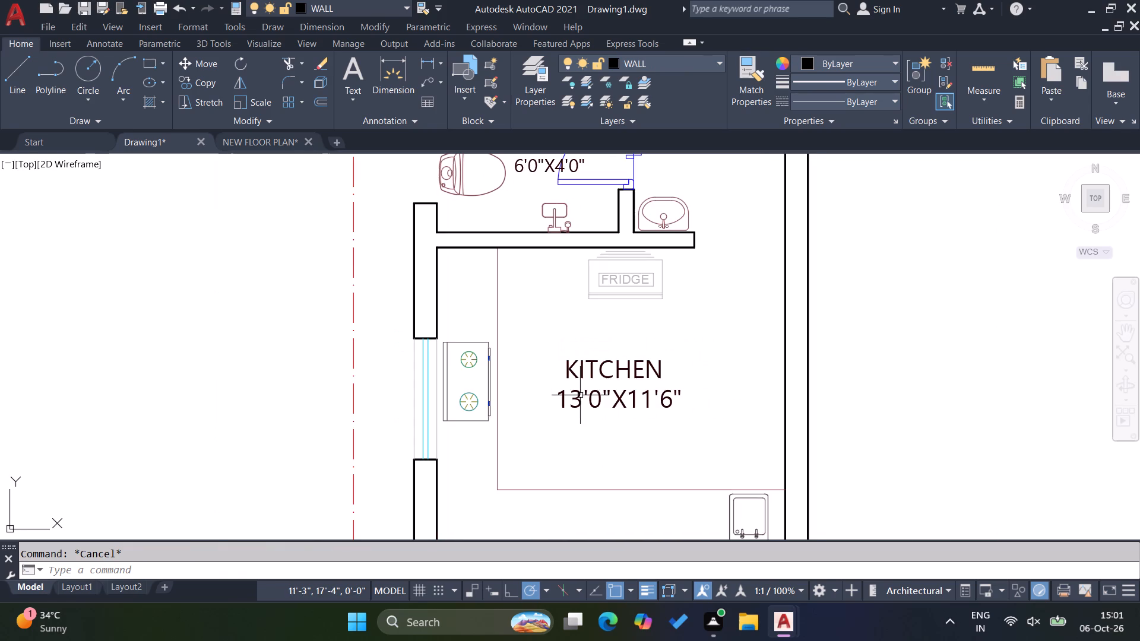
pyautogui.click(422, 66)
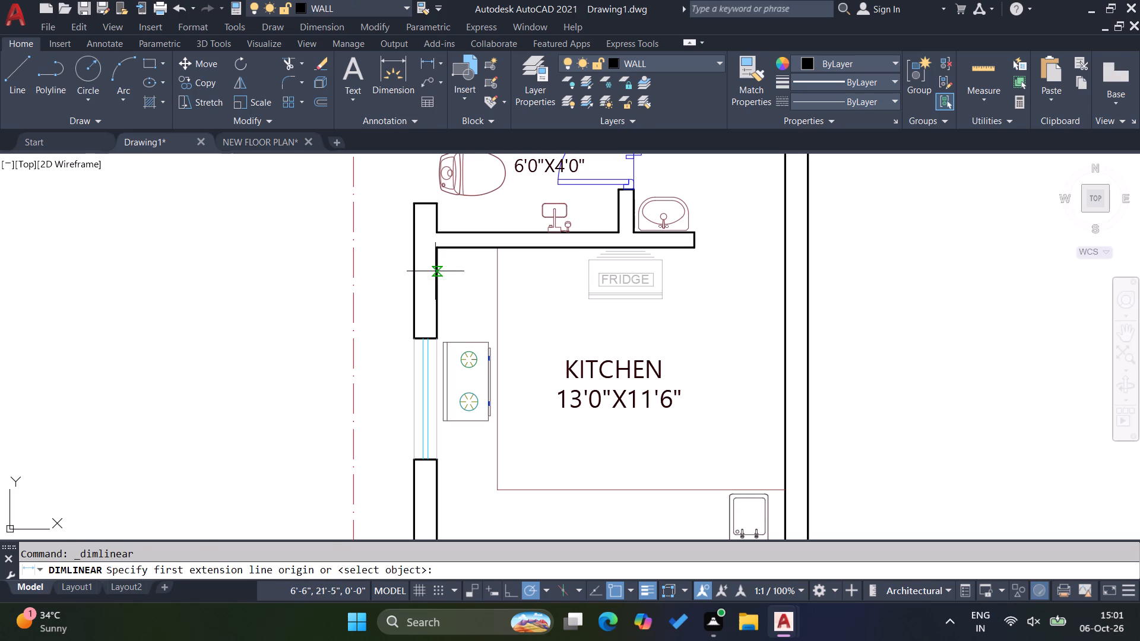
pyautogui.click(436, 271)
pyautogui.click(784, 344)
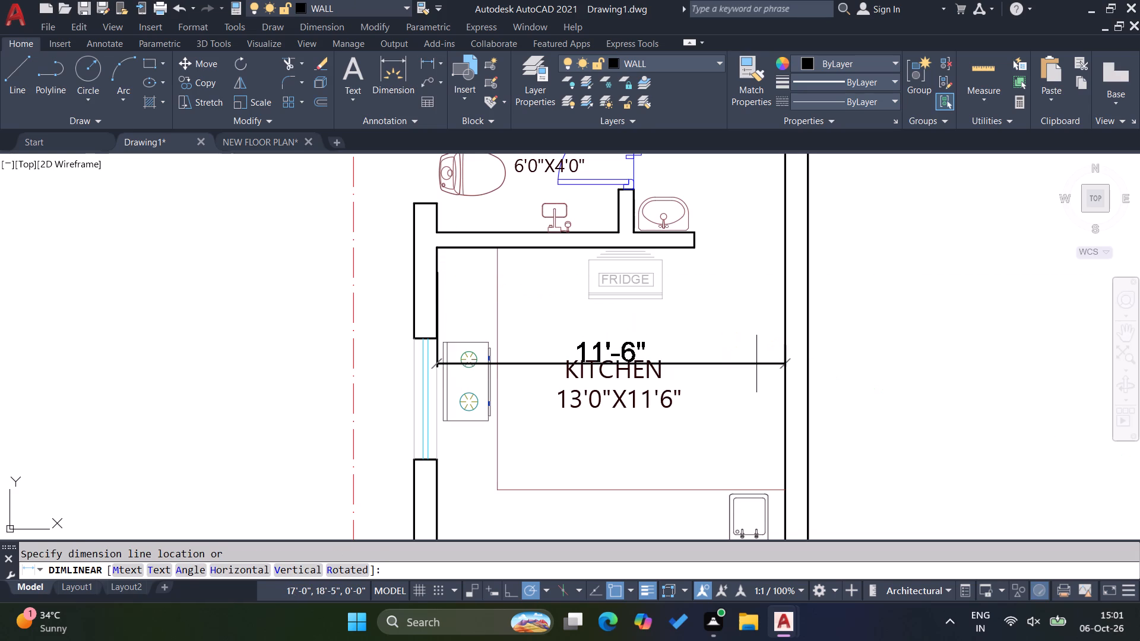
pyautogui.press('Escape')
pyautogui.press('Escape')
pyautogui.press('Escape')
# Measure the lower kitchen's inner depth between its upper and lower walls with a temporary linear dimension.
pyautogui.click(427, 62)
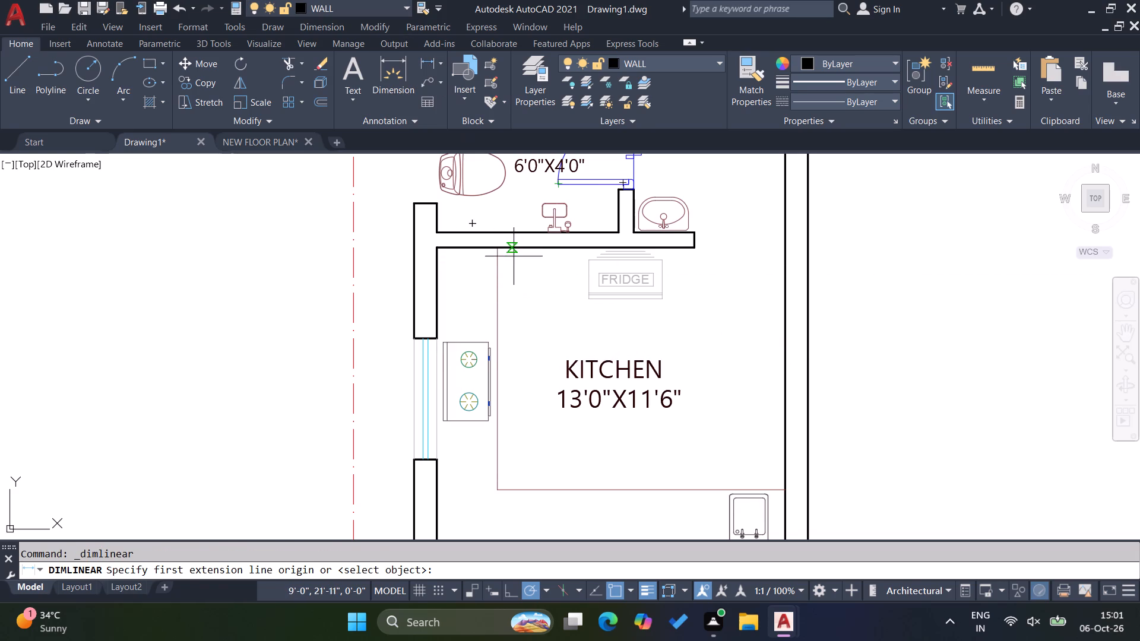
pyautogui.click(514, 250)
pyautogui.scroll(-2, 517, 256)
pyautogui.scroll(2, 519, 356)
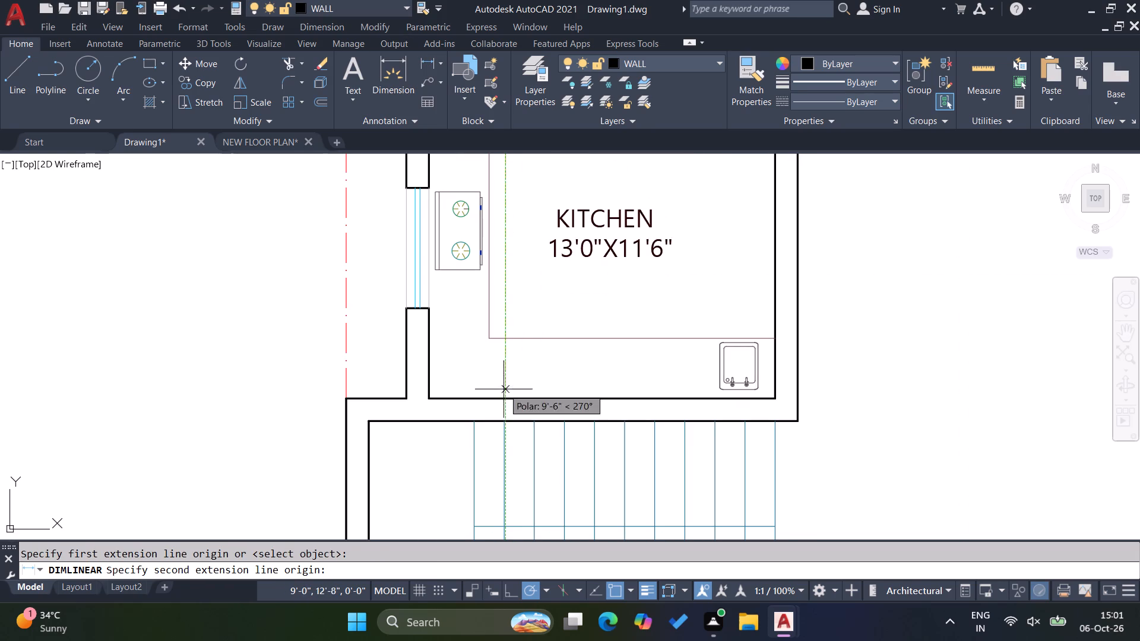
pyautogui.click(503, 397)
pyautogui.press('Escape')
pyautogui.press('Escape')
pyautogui.press('Escape')
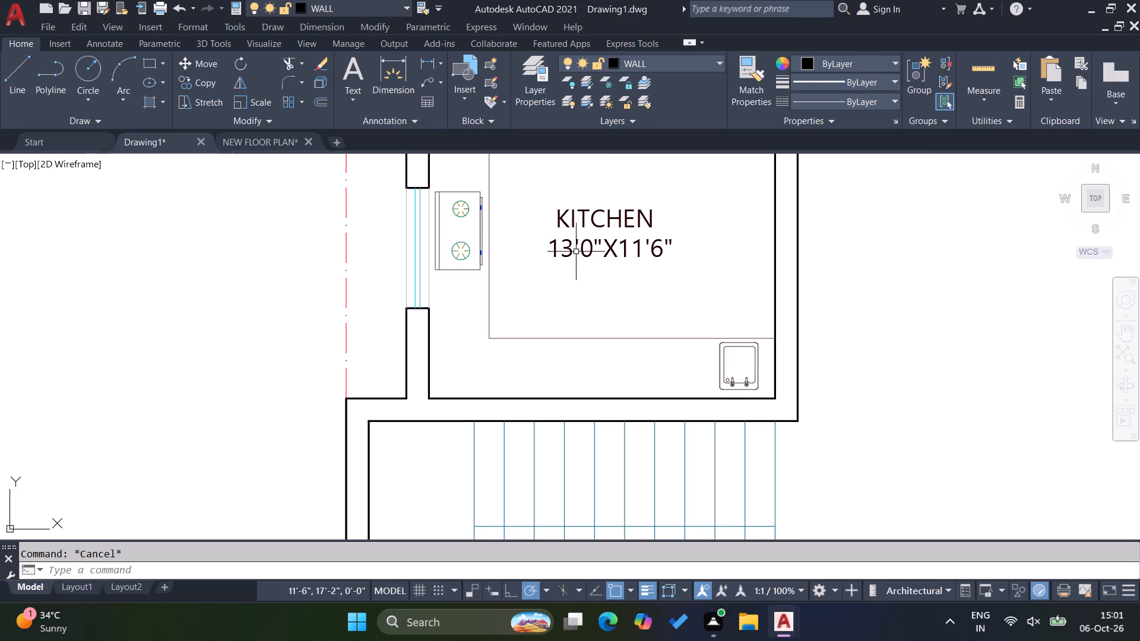
# Change the dimensions in the lower kitchen's label to 11'6"X10'0".
pyautogui.scroll(2, 573, 242)
pyautogui.doubleClick(559, 249)
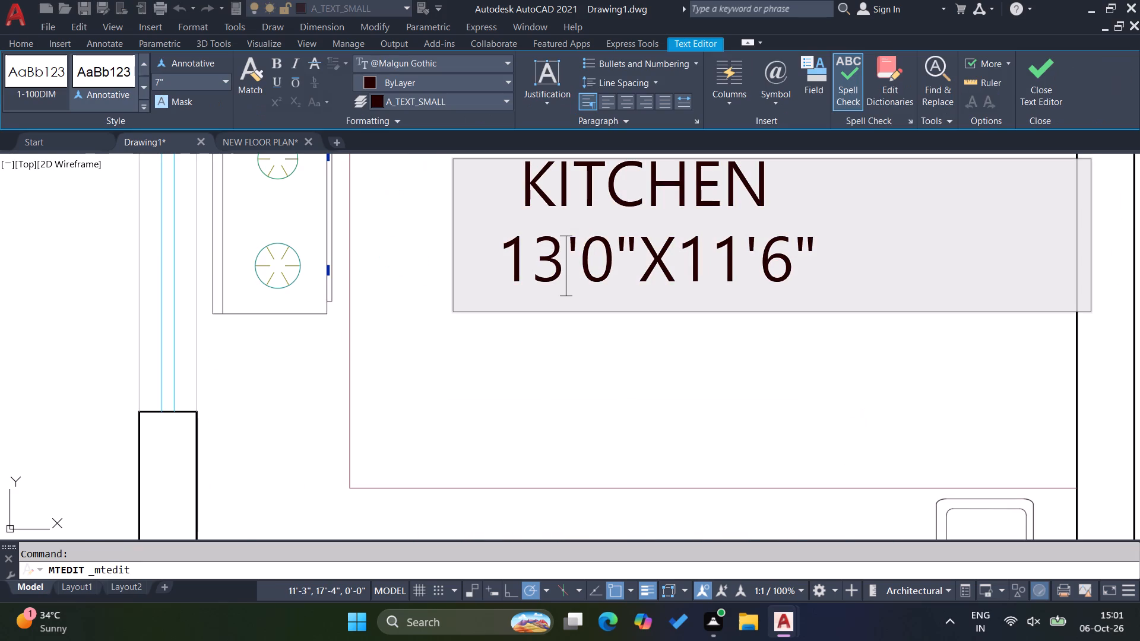
pyautogui.press('BackSpace')
pyautogui.press('1')
pyautogui.click(613, 269)
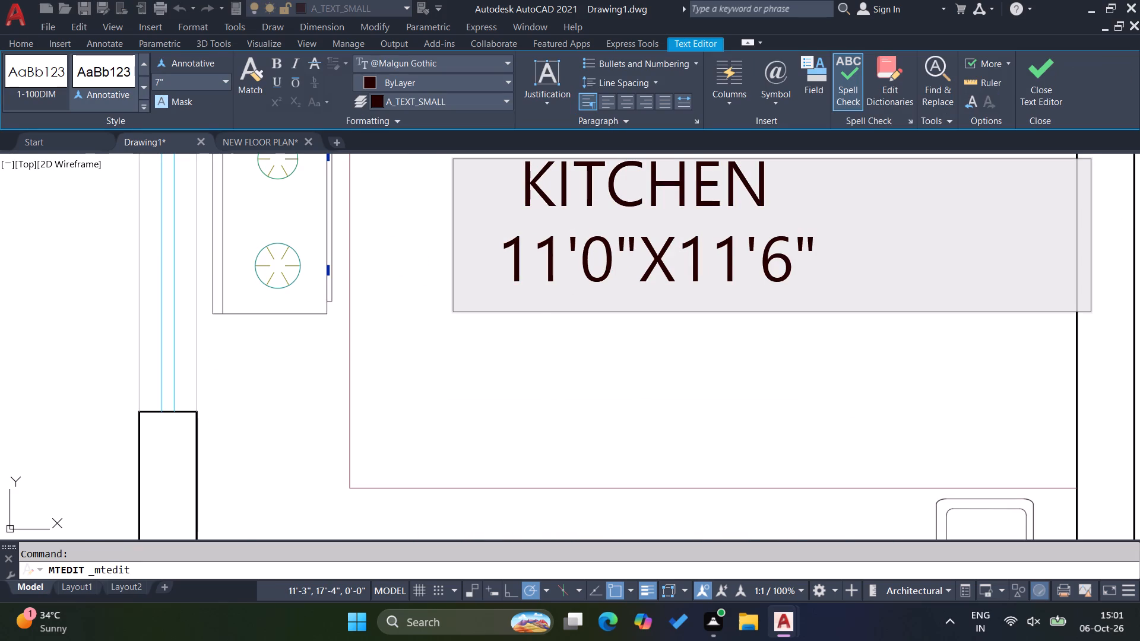
pyautogui.press('BackSpace')
pyautogui.press('6')
pyautogui.click(739, 259)
pyautogui.press('BackSpace')
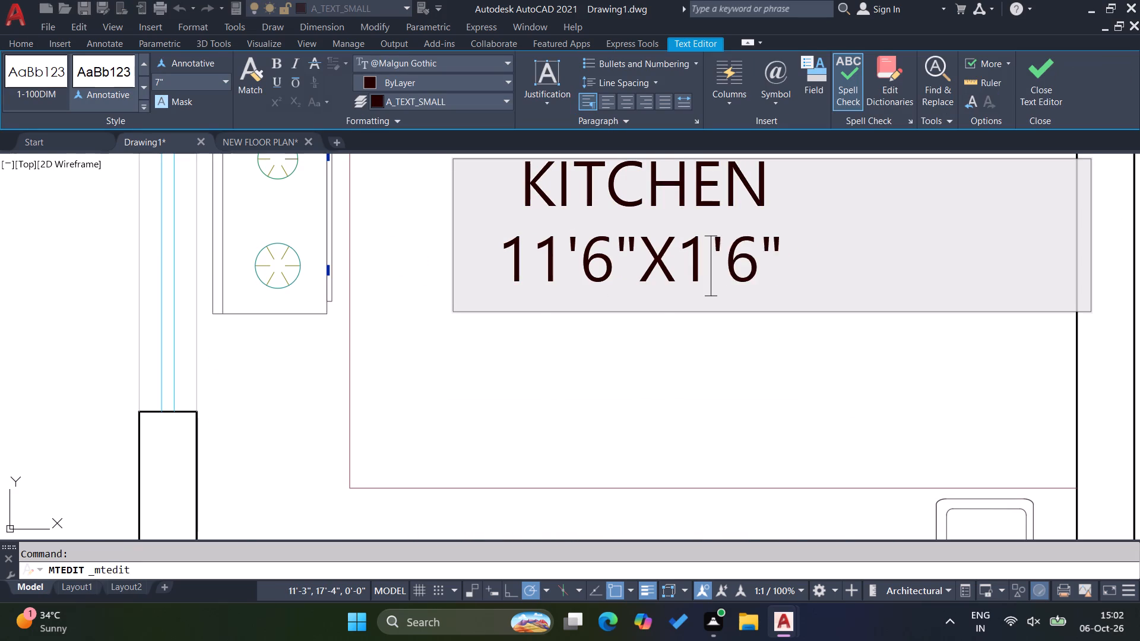
pyautogui.press('0')
pyautogui.click(782, 271)
pyautogui.press('BackSpace')
pyautogui.press('0')
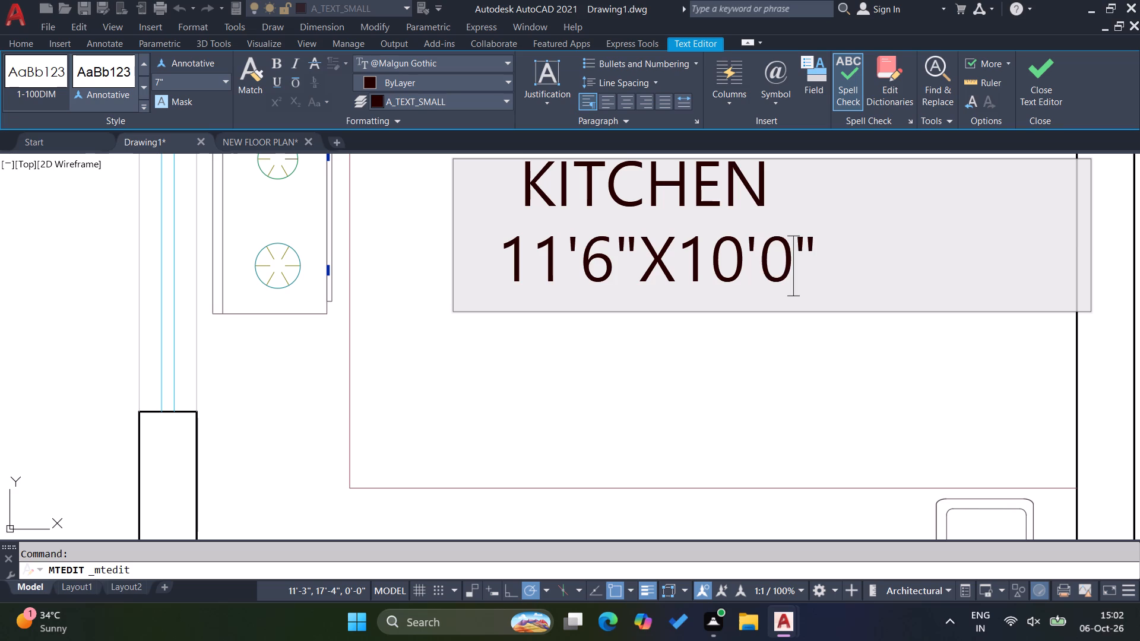
pyautogui.click(726, 343)
# Copy the loose LIVING label from beside the plan into the lower living room, between the sofa and the passage.
pyautogui.scroll(-3, 324, 370)
pyautogui.scroll(-1, 402, 406)
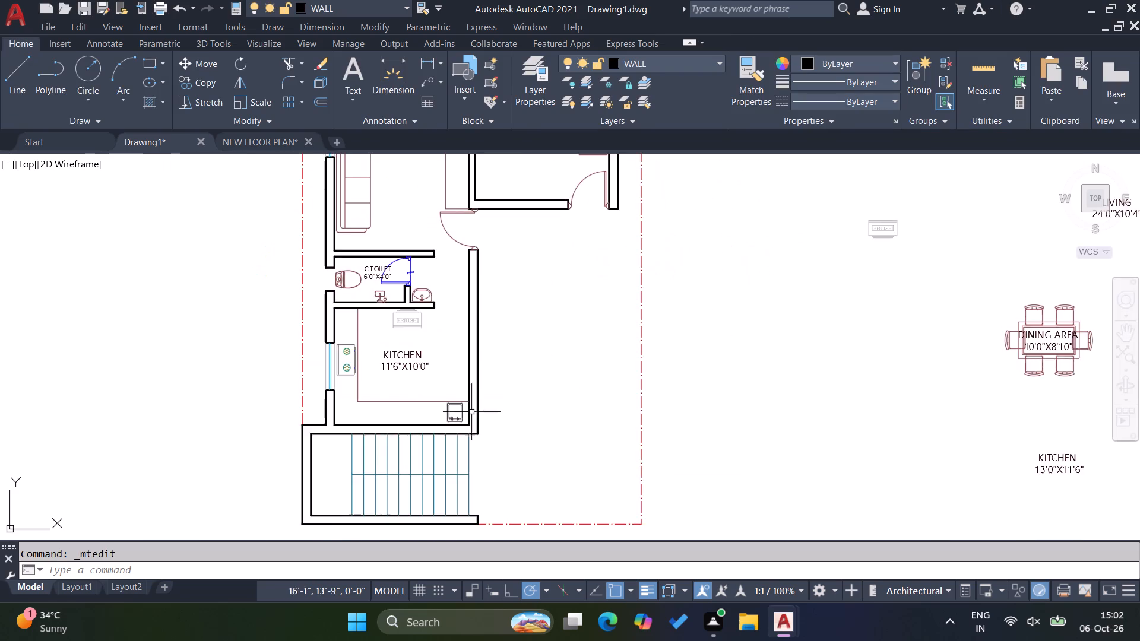
pyautogui.scroll(-2, 509, 415)
pyautogui.scroll(3, 795, 332)
pyautogui.moveTo(640, 373); pyautogui.dragTo(635, 367)
pyautogui.click(598, 318)
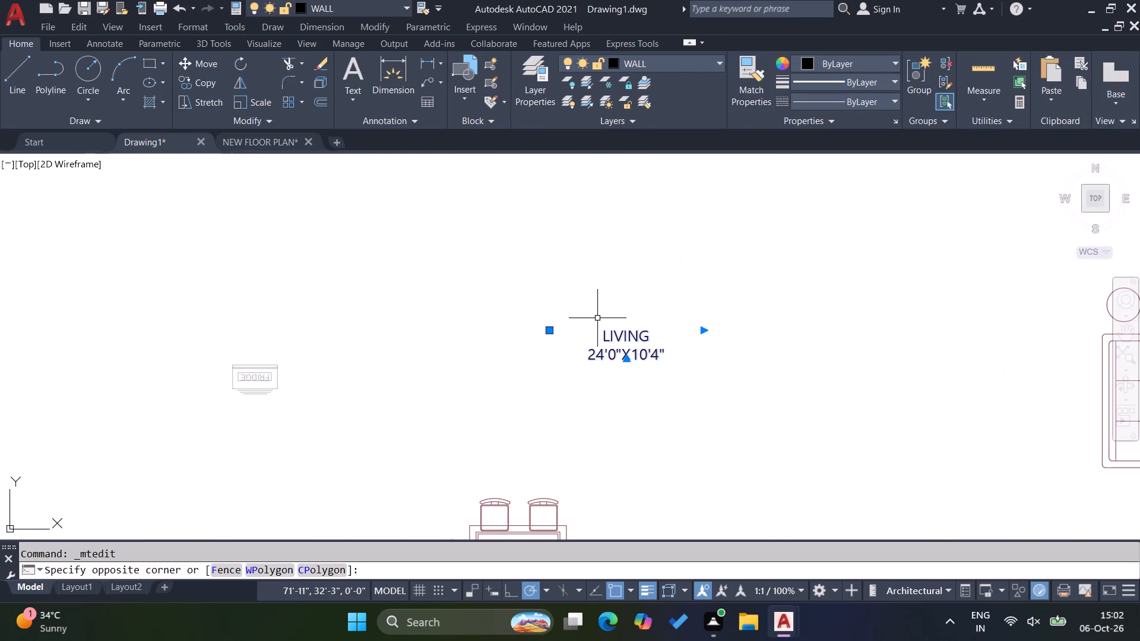
pyautogui.write('CO')
pyautogui.press('Return')
pyautogui.click(590, 353)
pyautogui.scroll(-3, 747, 375)
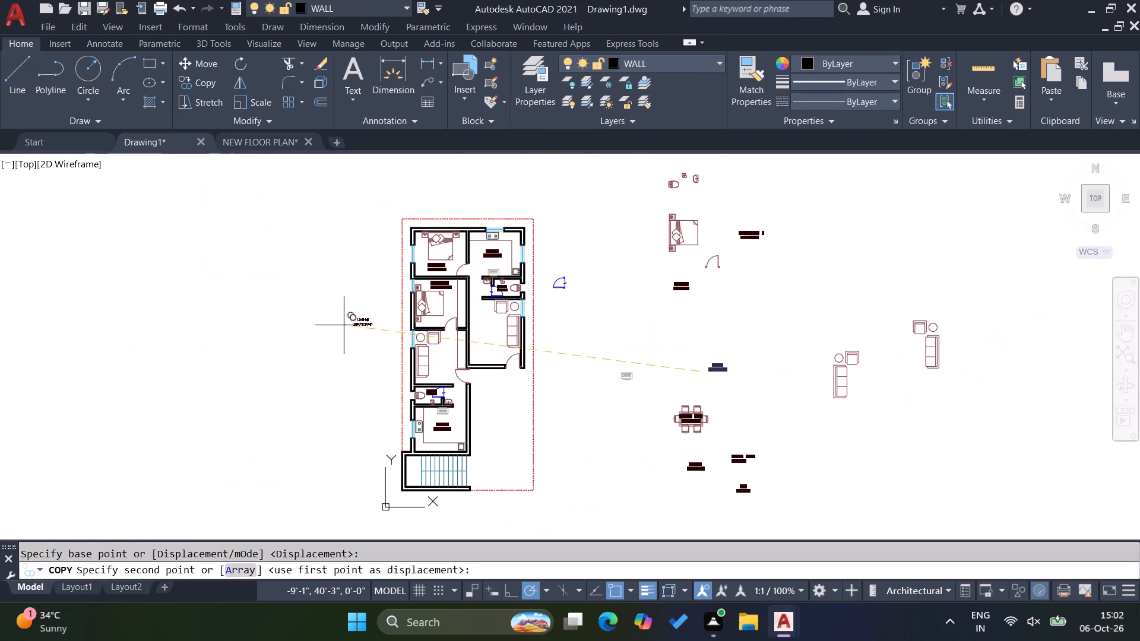
pyautogui.scroll(4, 369, 334)
pyautogui.scroll(-2, 405, 320)
pyautogui.scroll(2, 536, 379)
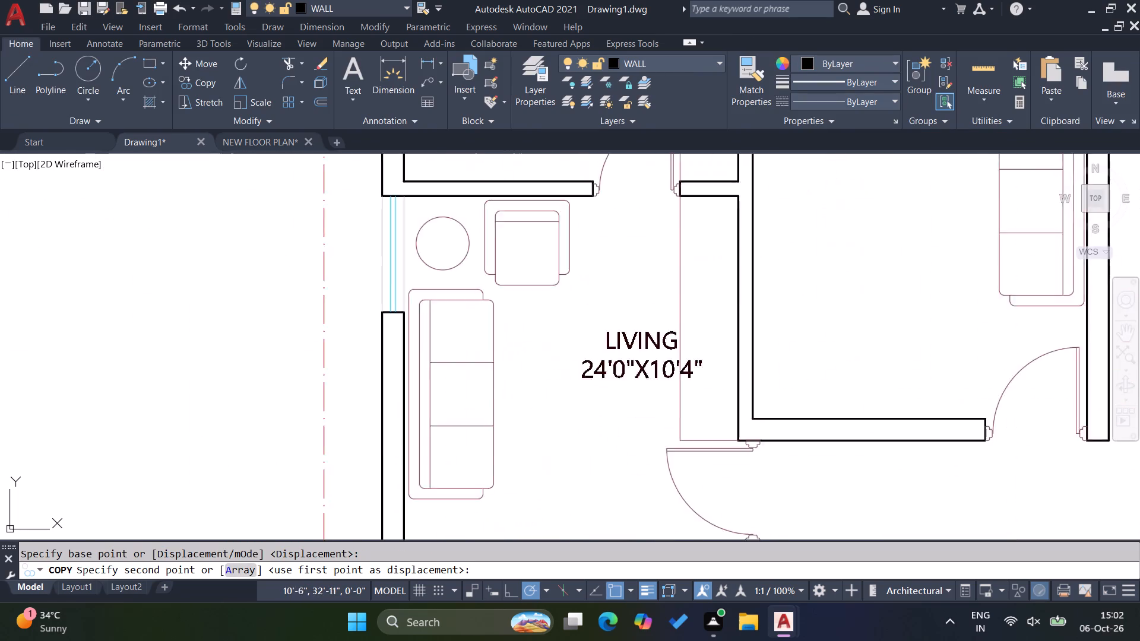
pyautogui.scroll(1, 512, 378)
pyautogui.click(416, 418)
# Place another copy of the LIVING label in the other living room, beside its sofa, and finish copying.
pyautogui.scroll(-3, 344, 410)
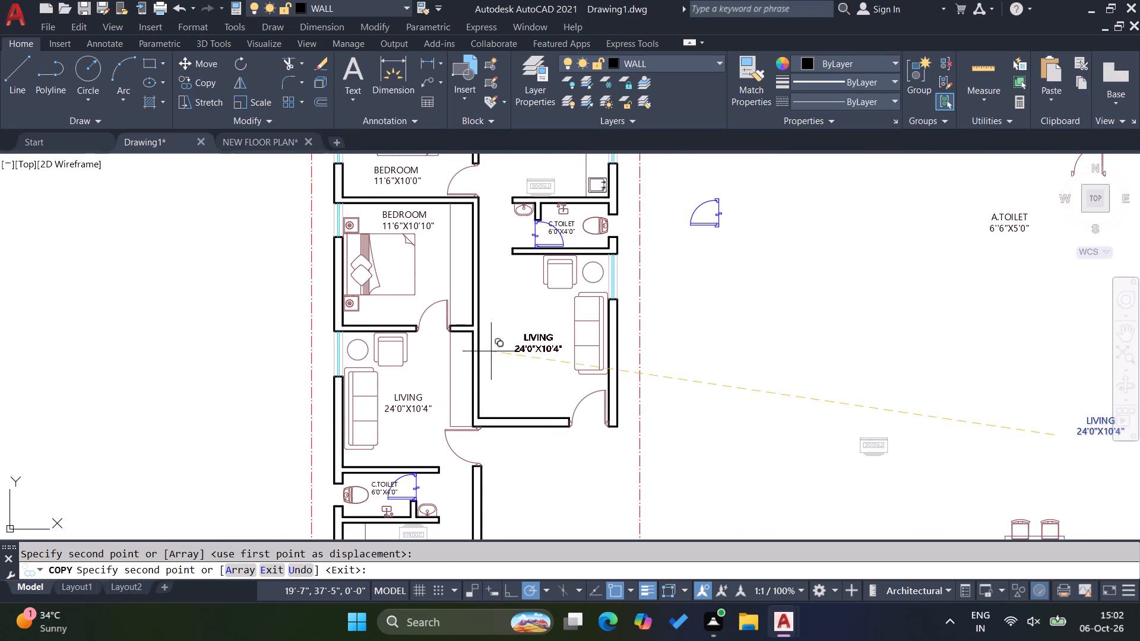
pyautogui.click(483, 343)
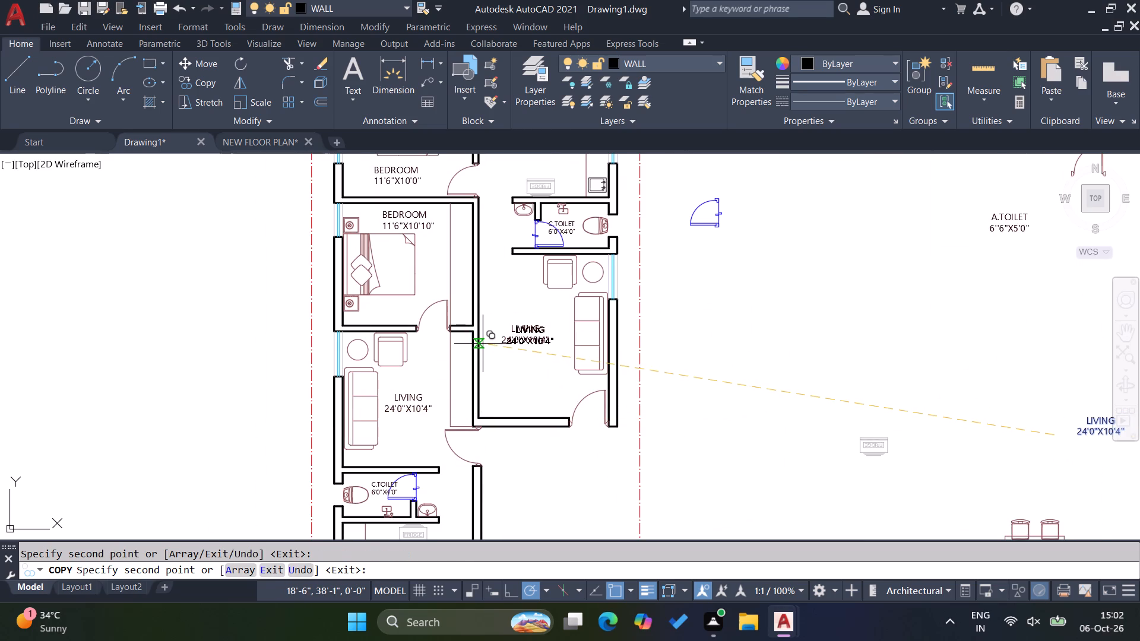
pyautogui.press('Escape')
pyautogui.press('Escape')
pyautogui.press('Escape')
pyautogui.press('Escape')
pyautogui.press('Escape')
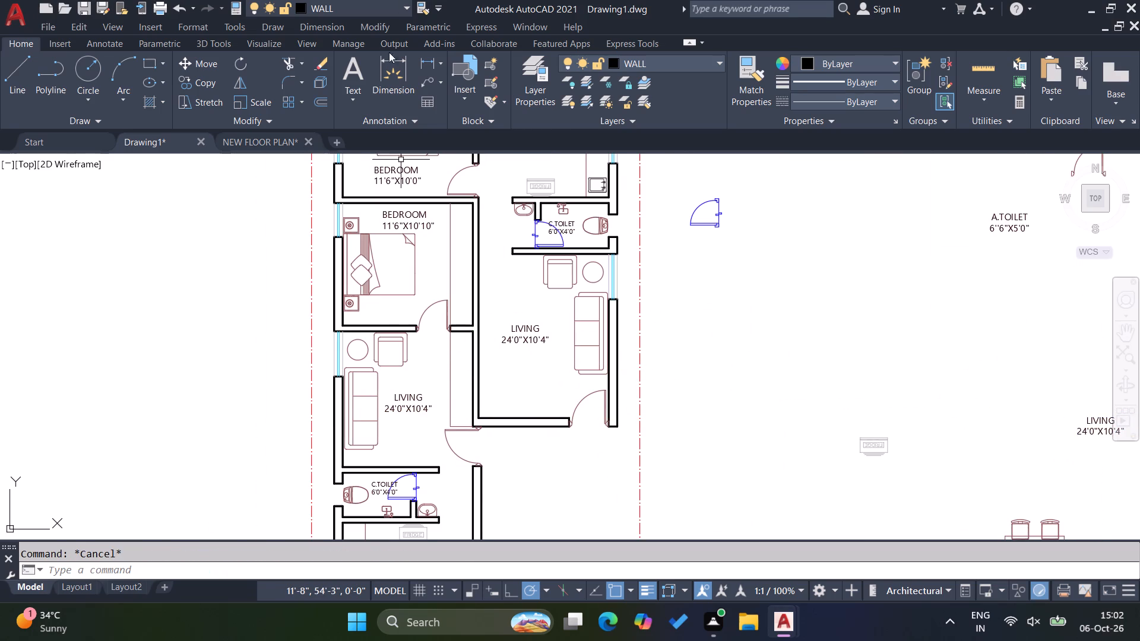
# Measure the lower living room's depth from the bedroom wall to the toilet wall with a temporary linear dimension.
pyautogui.click(431, 66)
pyautogui.scroll(1, 446, 348)
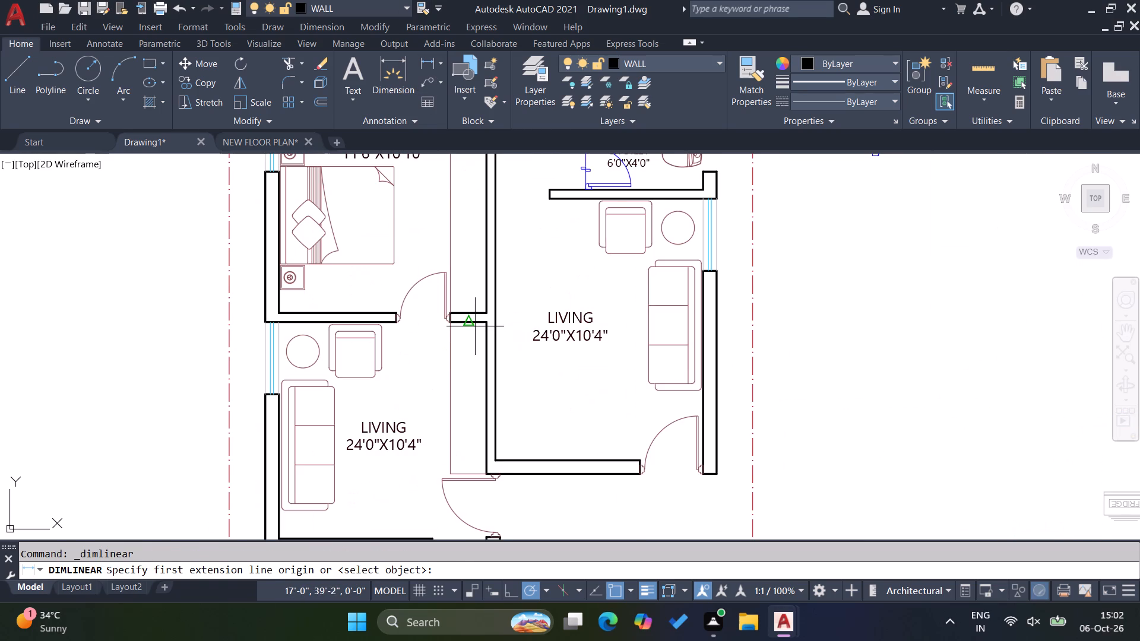
pyautogui.click(475, 326)
pyautogui.scroll(-1, 503, 332)
pyautogui.scroll(2, 442, 450)
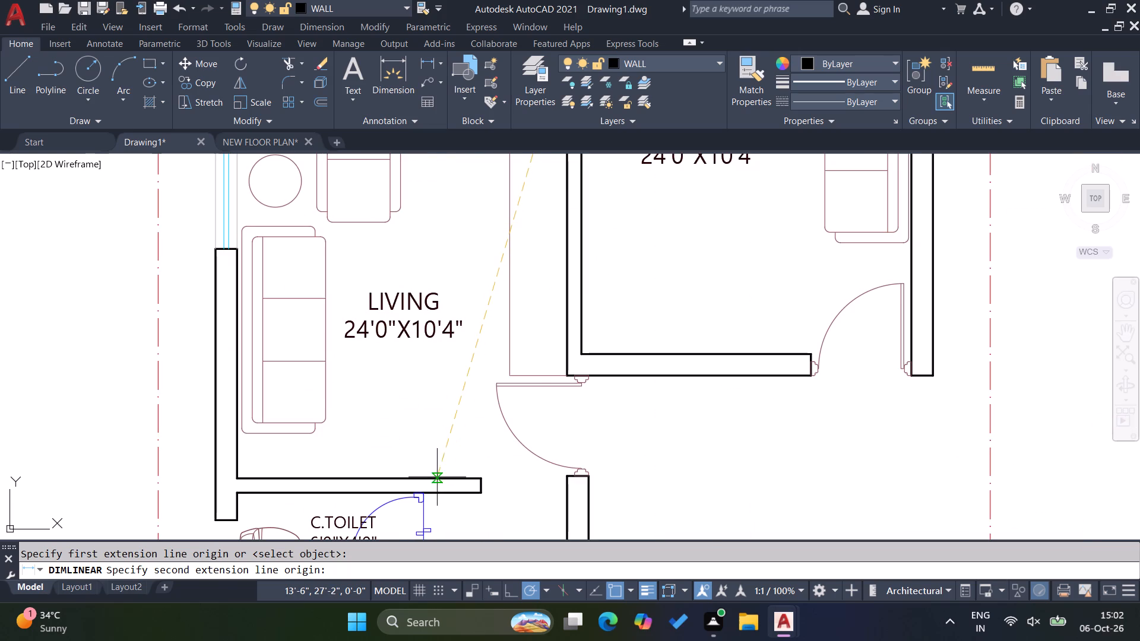
pyautogui.click(437, 477)
pyautogui.press('Escape')
pyautogui.press('Escape')
# Change the dimensions in the lower living room's label to 11'6"X12'0".
pyautogui.doubleClick(385, 321)
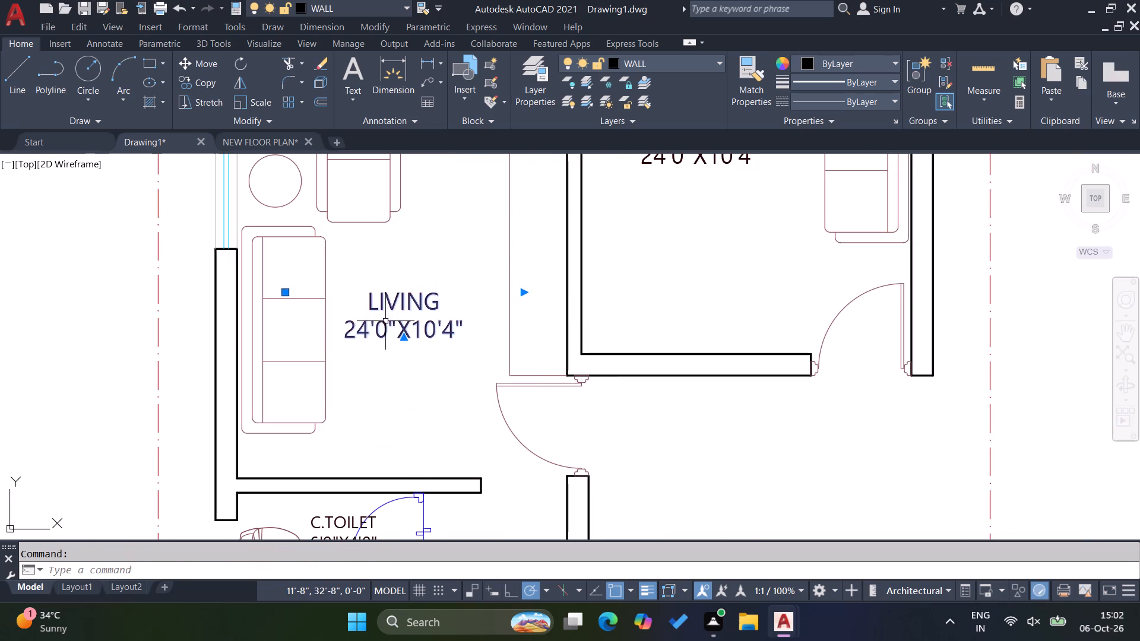
pyautogui.click(365, 337)
pyautogui.press('BackSpace')
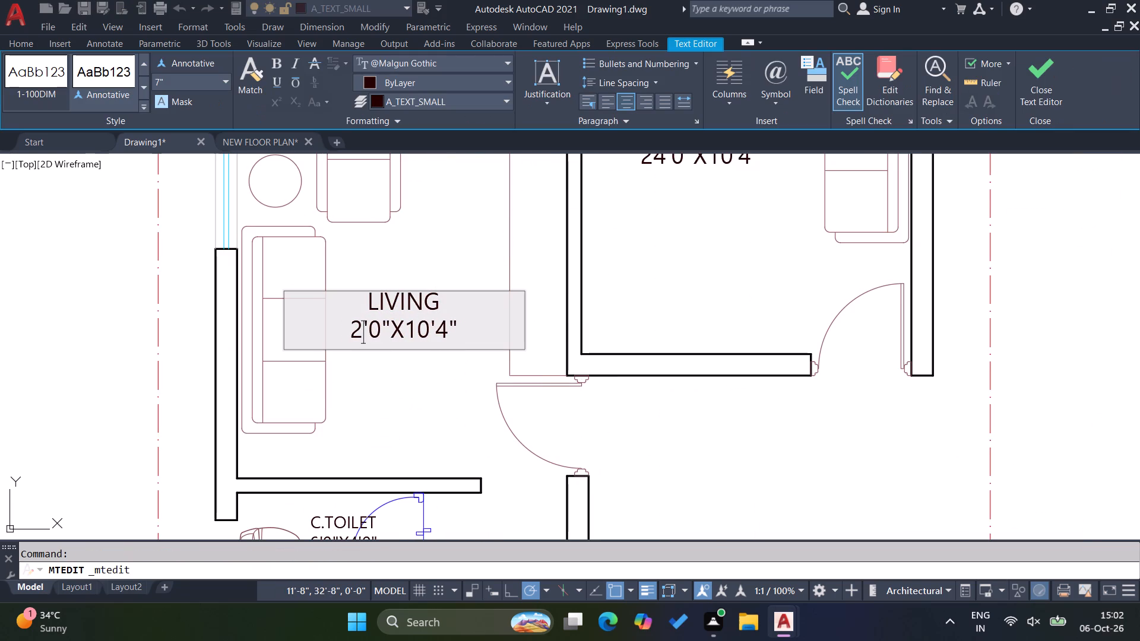
pyautogui.press('BackSpace')
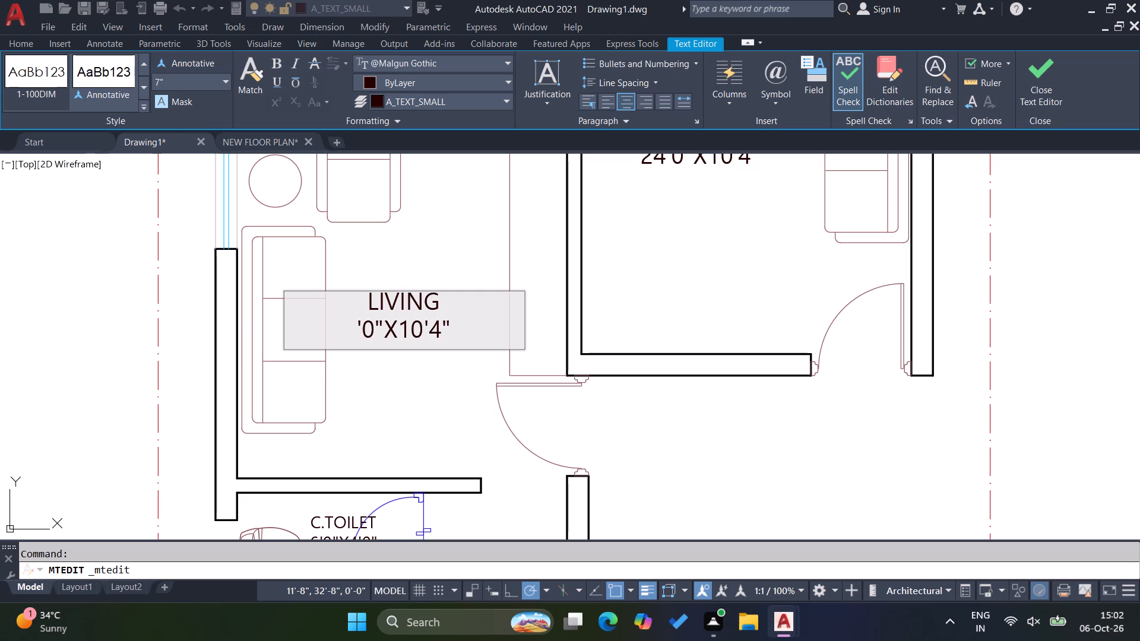
pyautogui.write('11')
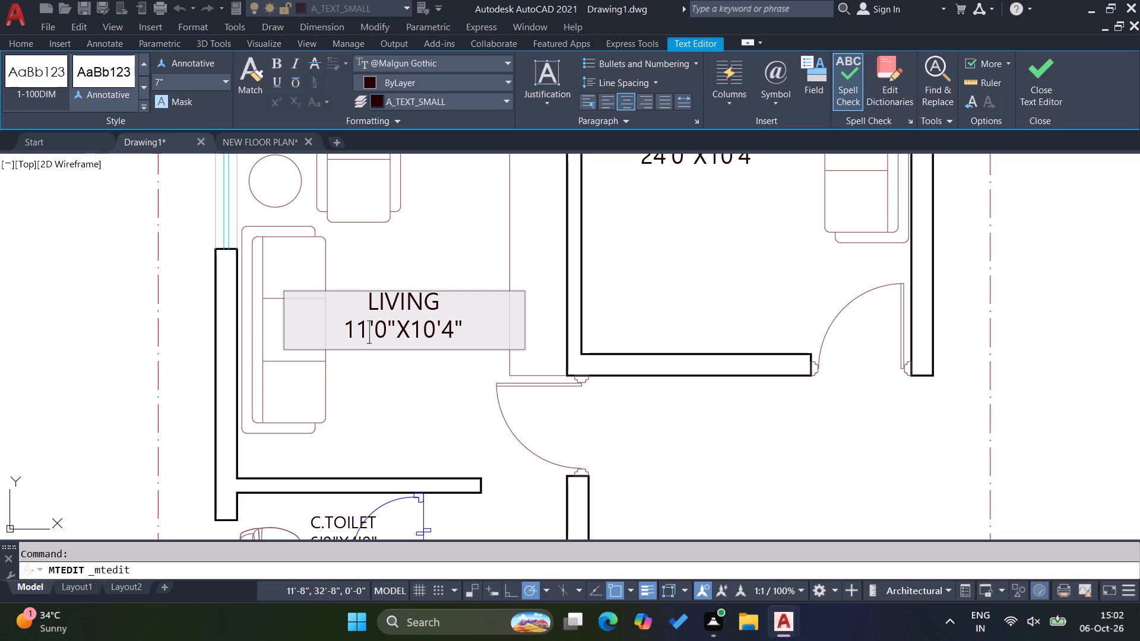
pyautogui.click(385, 335)
pyautogui.press('BackSpace')
pyautogui.press('6')
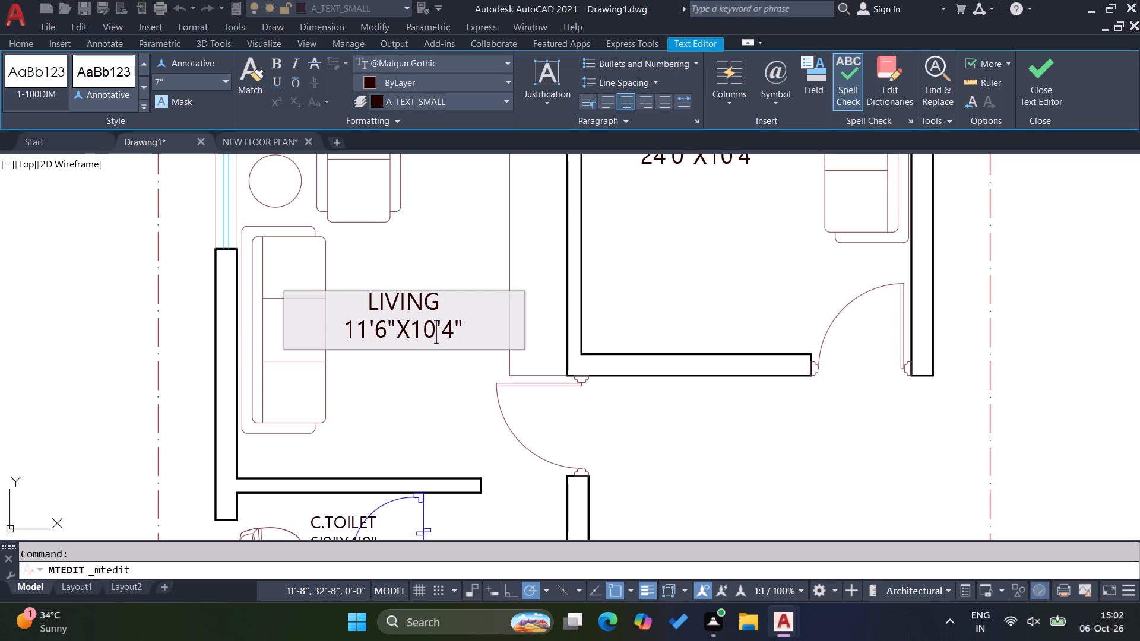
pyautogui.click(433, 339)
pyautogui.press('BackSpace')
pyautogui.press('2')
pyautogui.click(453, 338)
pyautogui.press('BackSpace')
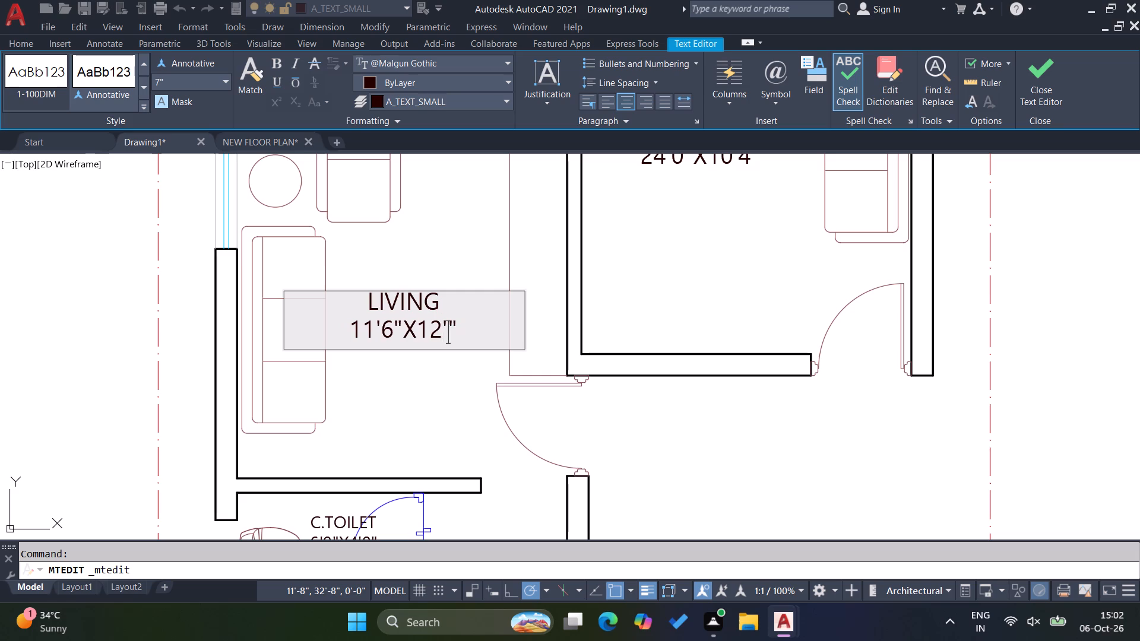
pyautogui.press('0')
pyautogui.click(435, 433)
pyautogui.press('Escape')
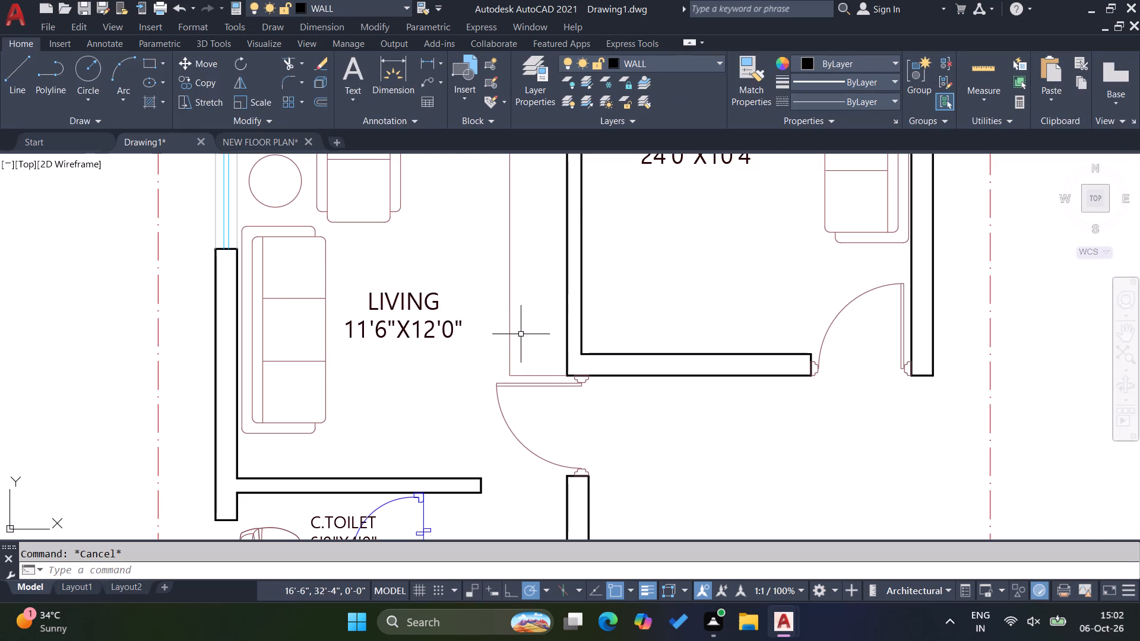
pyautogui.press('Escape')
# Measure the upper living room's depth from the toilet wall to the entrance wall with a temporary linear dimension.
pyautogui.scroll(-2, 453, 412)
pyautogui.scroll(1, 583, 300)
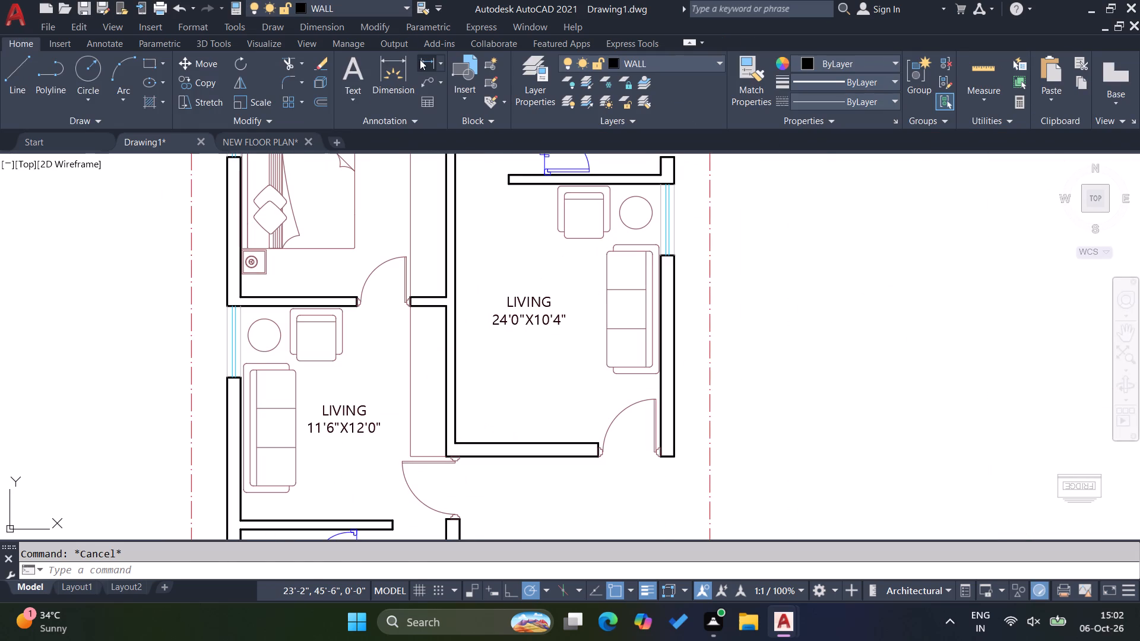
pyautogui.click(420, 59)
pyautogui.click(511, 188)
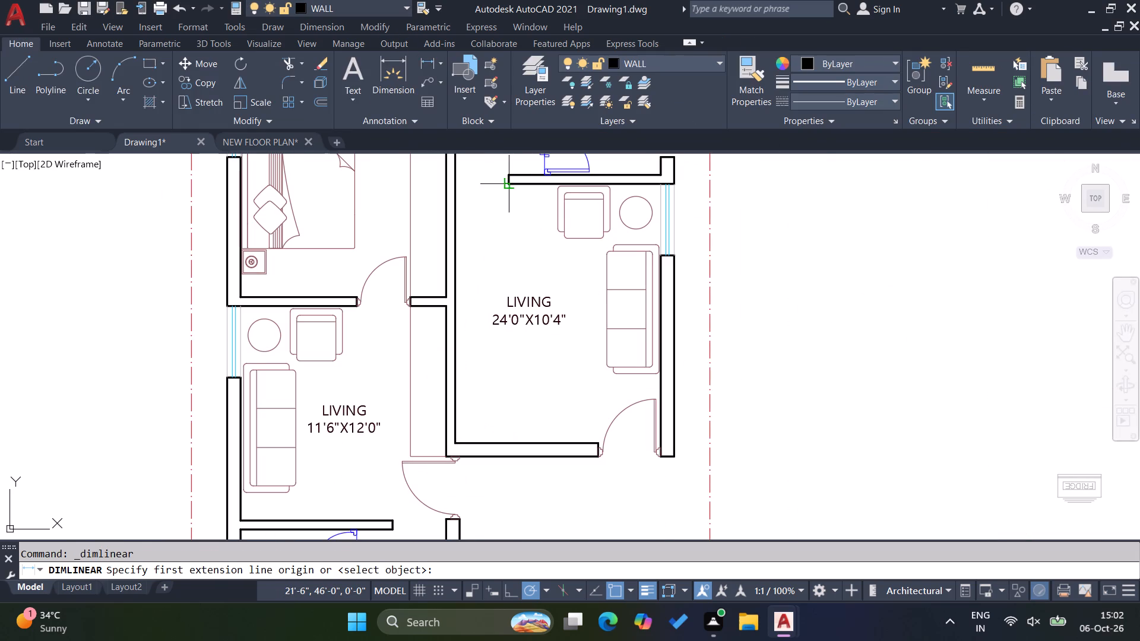
pyautogui.click(514, 443)
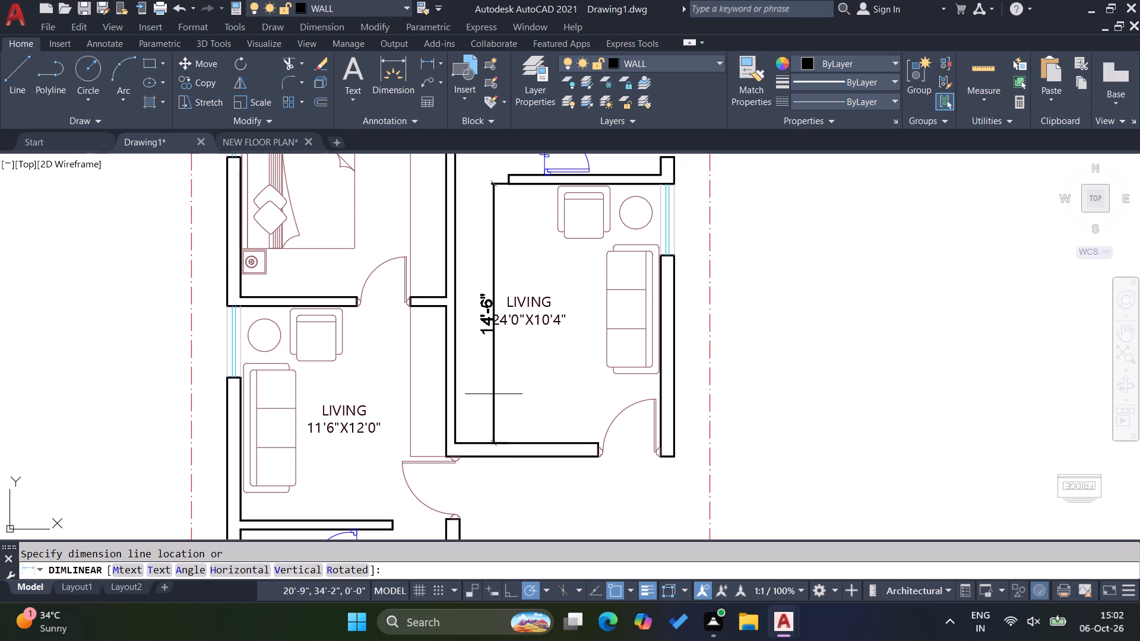
pyautogui.press('Escape')
pyautogui.press('Escape')
# Change the dimensions in the upper living room's label to 11'6"X14'6".
pyautogui.scroll(2, 506, 309)
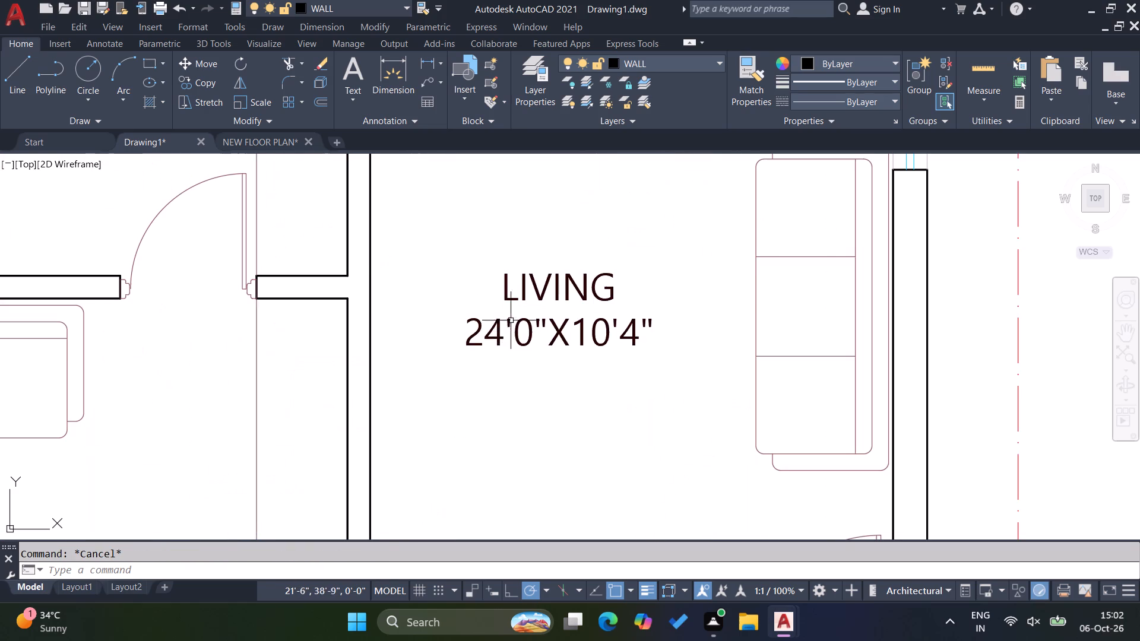
pyautogui.doubleClick(499, 337)
pyautogui.press('BackSpace')
pyautogui.press('BackSpace')
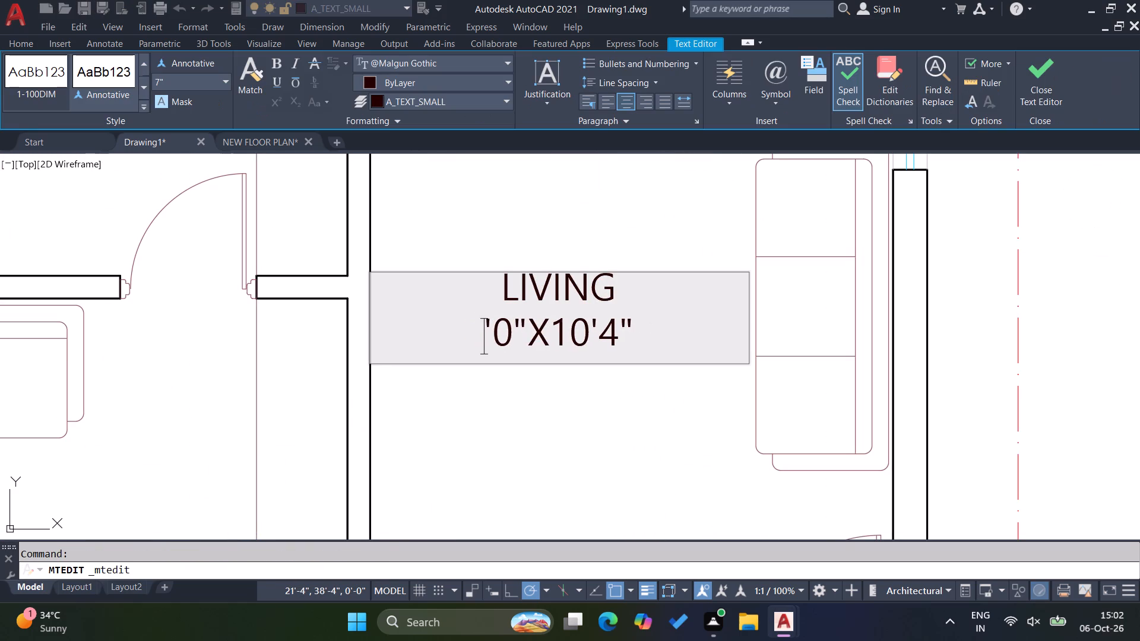
pyautogui.press('1')
pyautogui.press('1')
pyautogui.click(528, 338)
pyautogui.press('BackSpace')
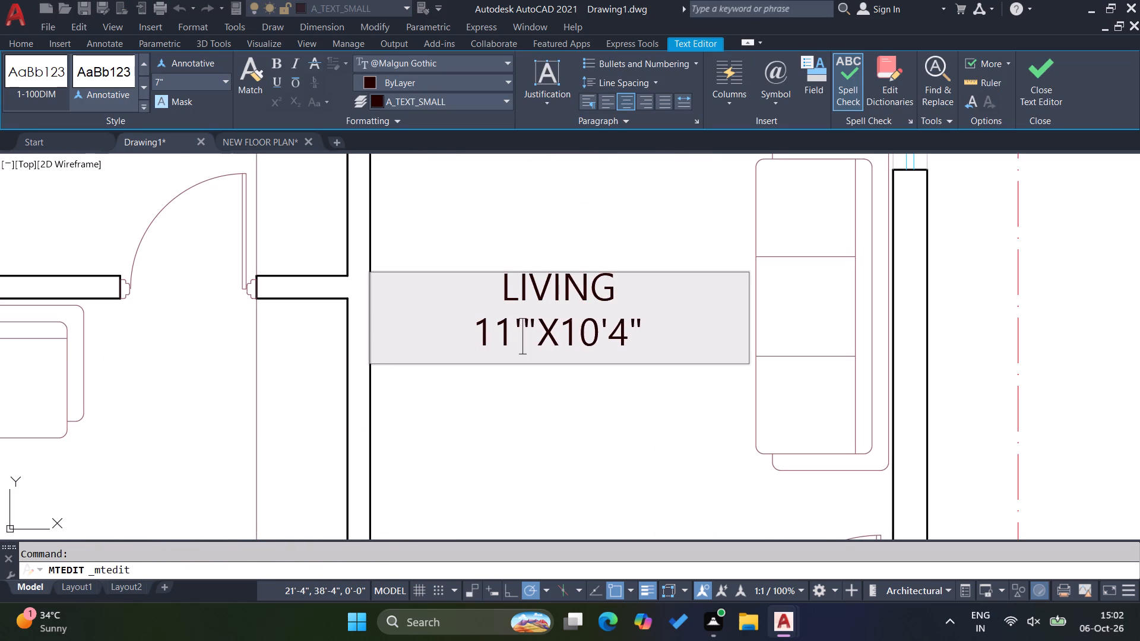
pyautogui.press('6')
pyautogui.click(616, 336)
pyautogui.click(607, 338)
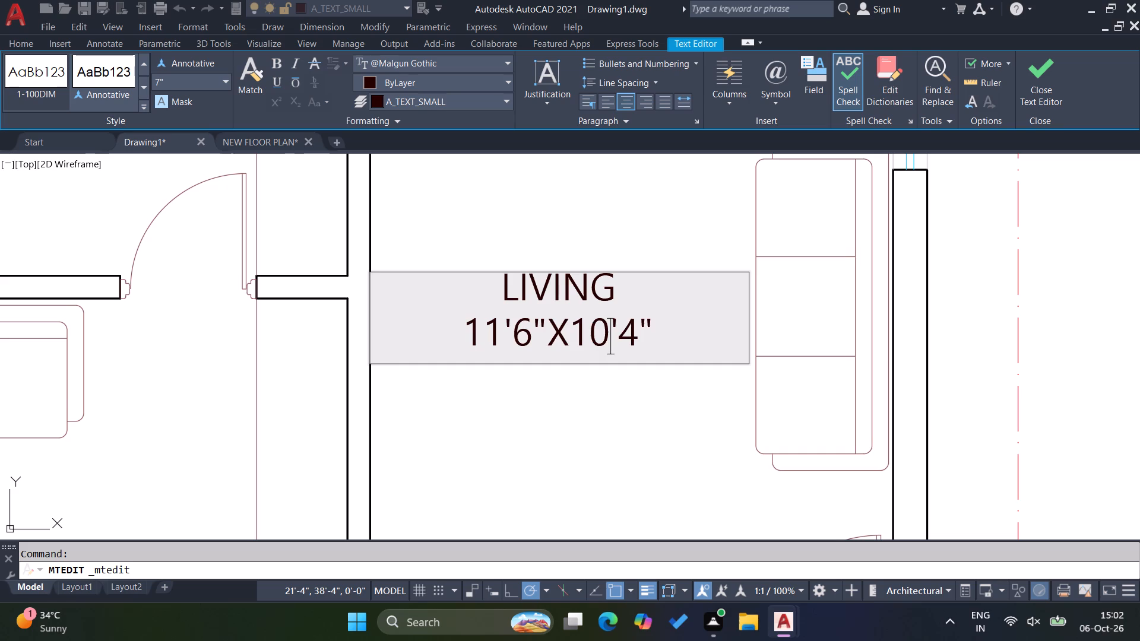
pyautogui.press('BackSpace')
pyautogui.press('BackSpace')
pyautogui.write('14')
pyautogui.click(635, 340)
pyautogui.press('BackSpace')
pyautogui.press('6')
pyautogui.click(603, 376)
pyautogui.press('Escape')
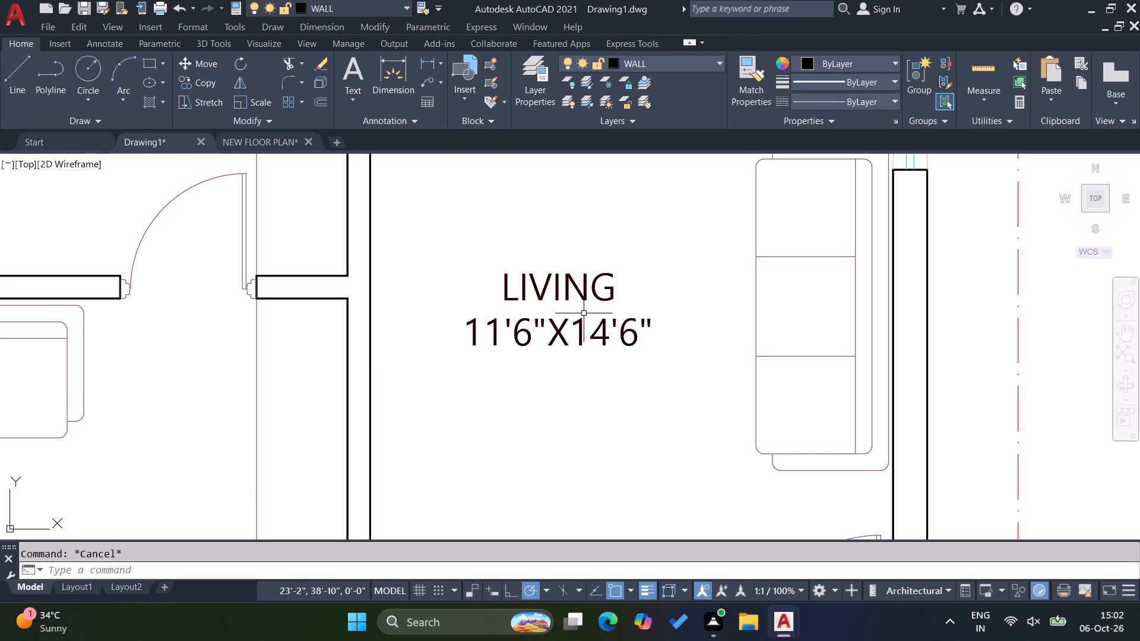
pyautogui.press('Escape')
pyautogui.press('Escape')
# Rename the upper living room's label to LIVING AREA.
pyautogui.doubleClick(616, 297)
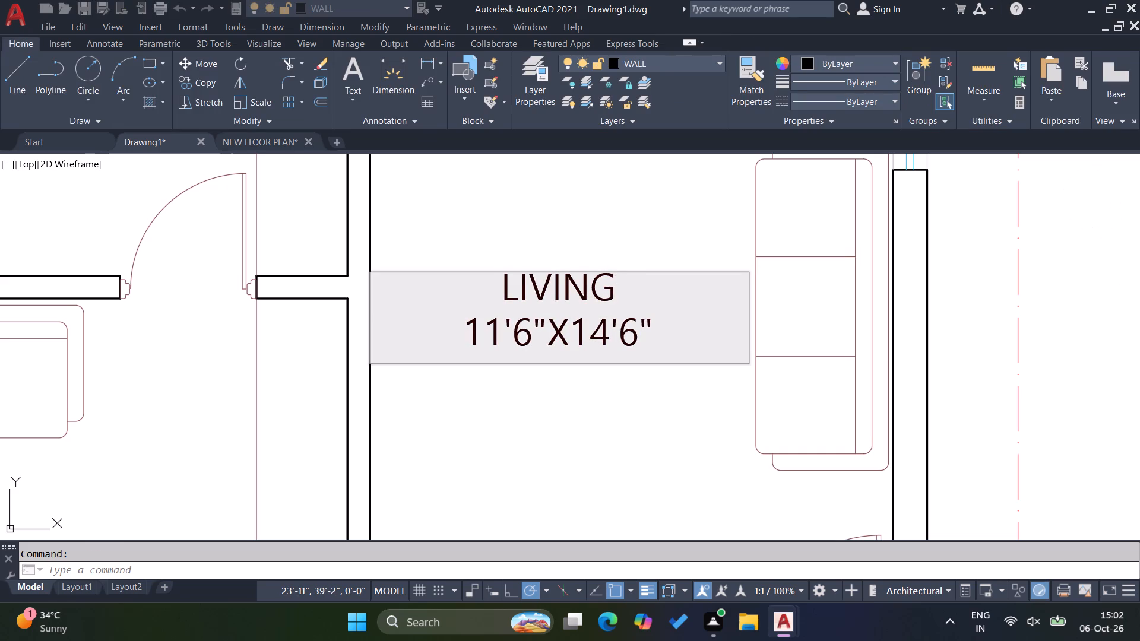
pyautogui.press('space')
pyautogui.write('AREA')
pyautogui.click(637, 396)
# Rename the lower living room's label to LIVING AREA.
pyautogui.scroll(-3, 678, 274)
pyautogui.scroll(2, 543, 362)
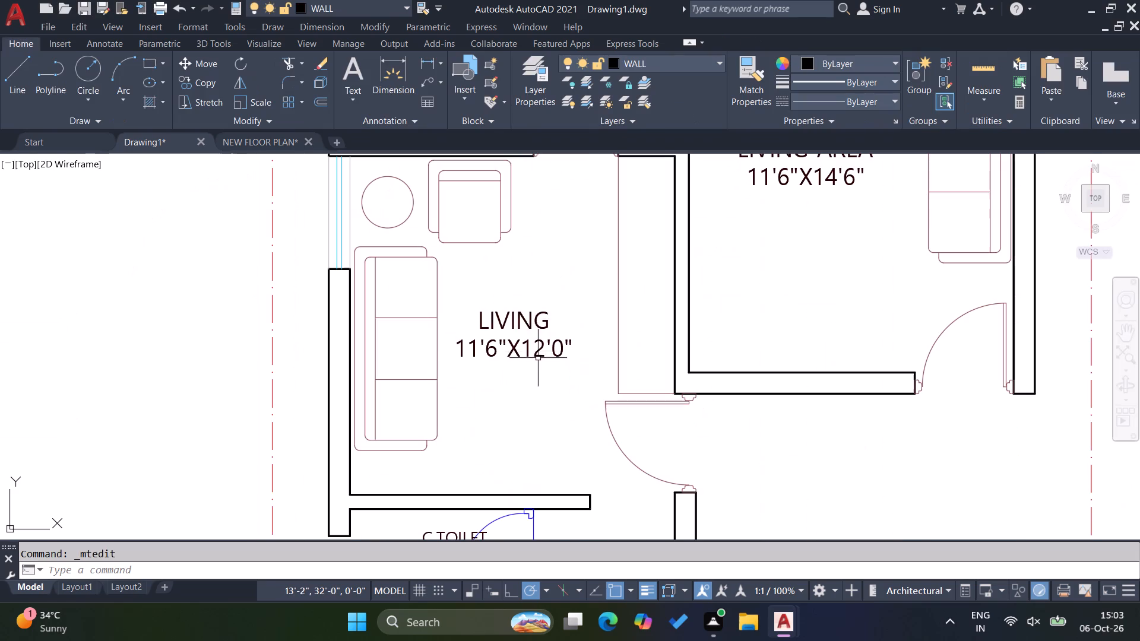
pyautogui.doubleClick(538, 314)
pyautogui.click(547, 322)
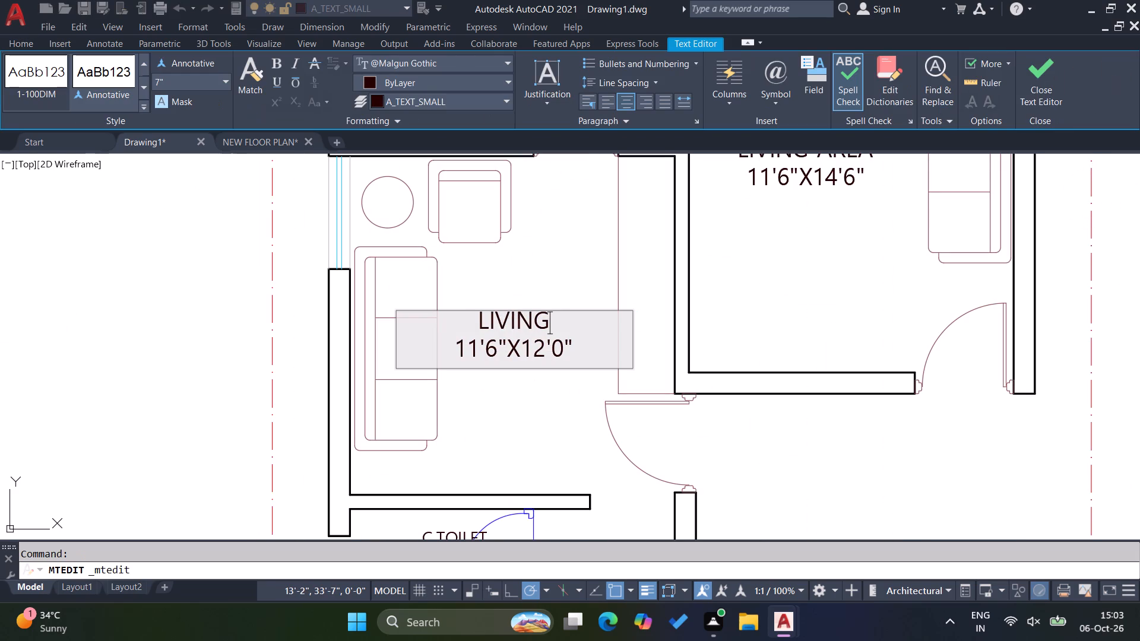
pyautogui.press('space')
pyautogui.write('AREA')
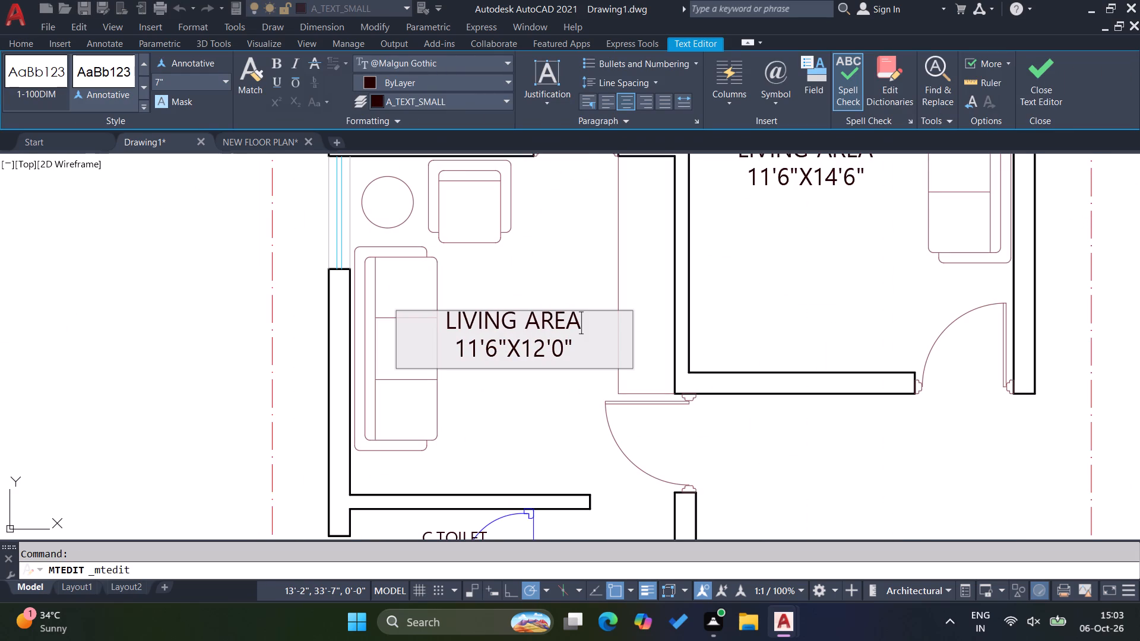
pyautogui.click(563, 404)
# Review the whole floor plan, checking the room labels and the open area outside the entrance doors.
pyautogui.scroll(-1, 455, 272)
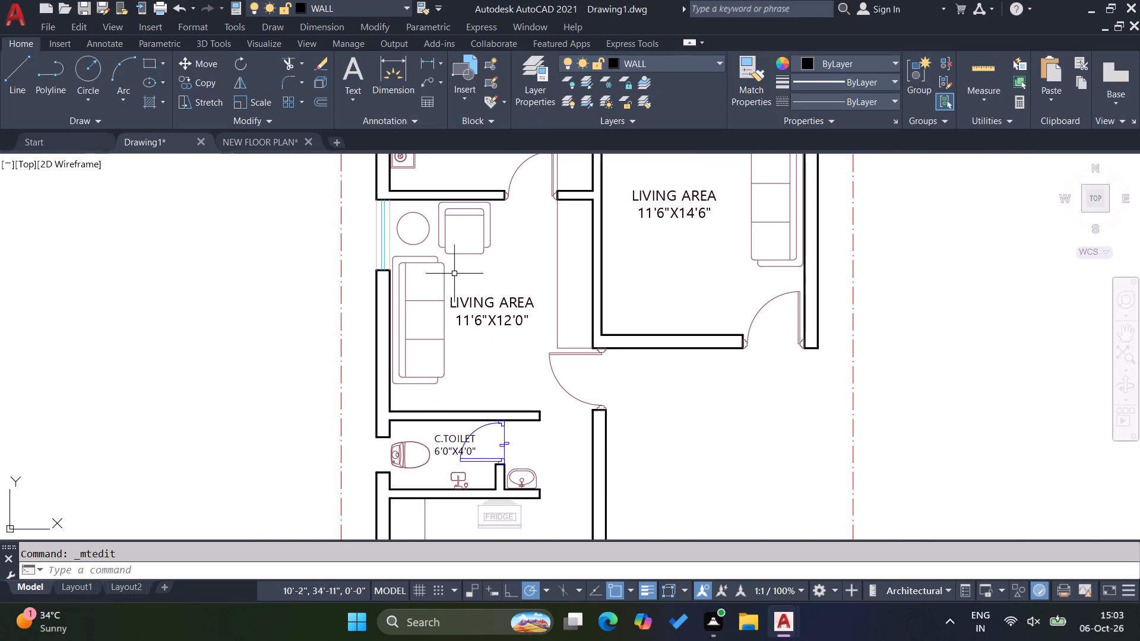
pyautogui.scroll(-2, 454, 274)
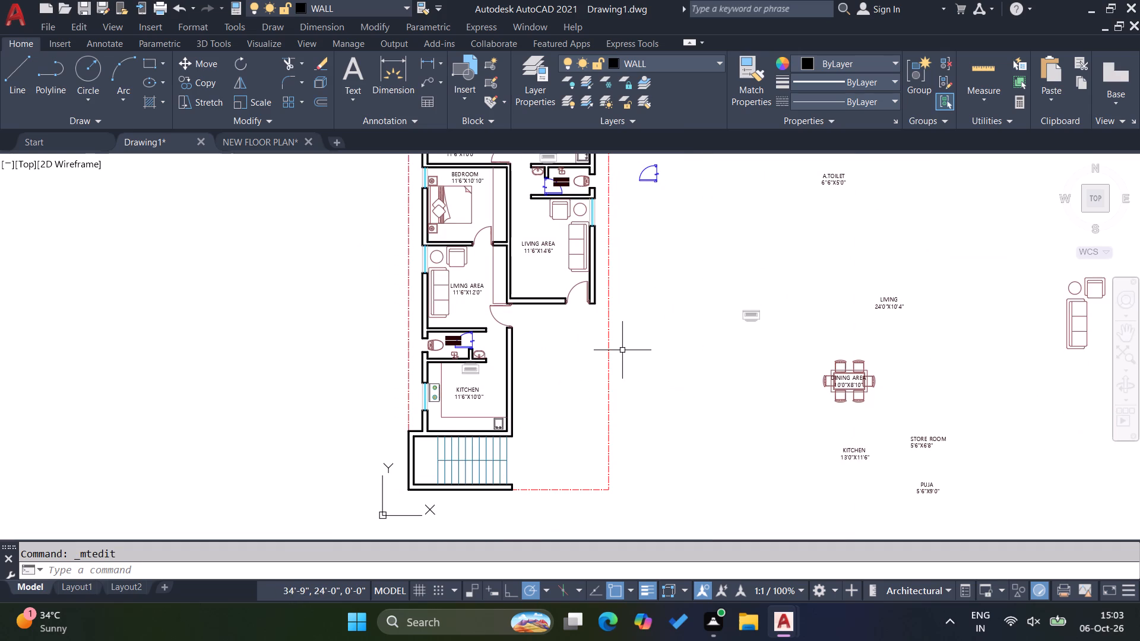
pyautogui.scroll(-1, 618, 353)
pyautogui.scroll(1, 563, 210)
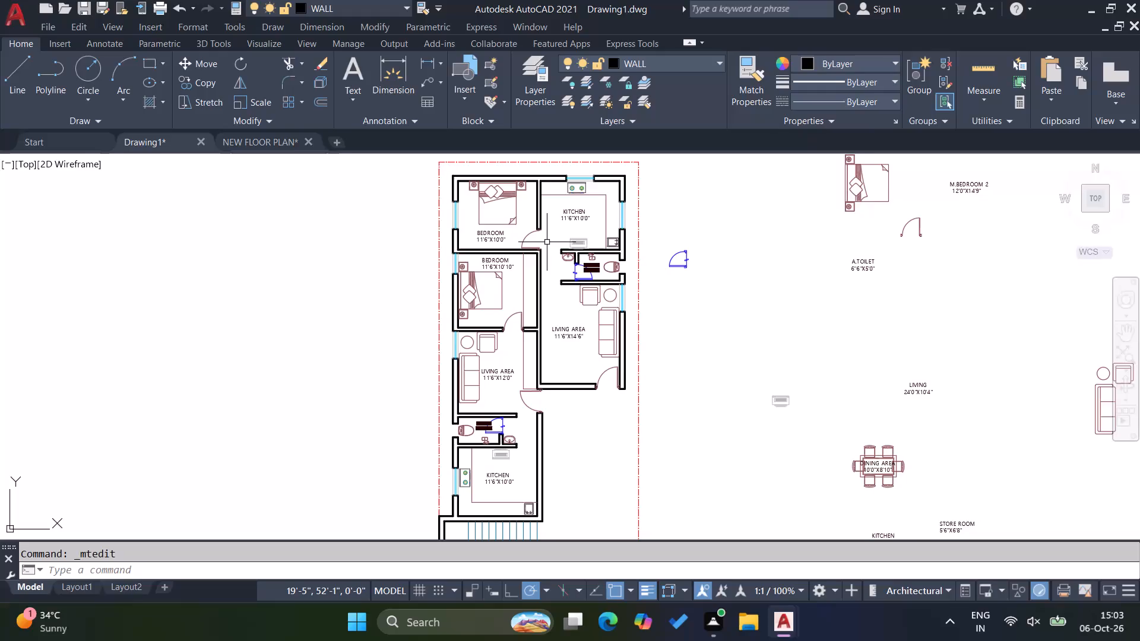
pyautogui.scroll(-1, 547, 242)
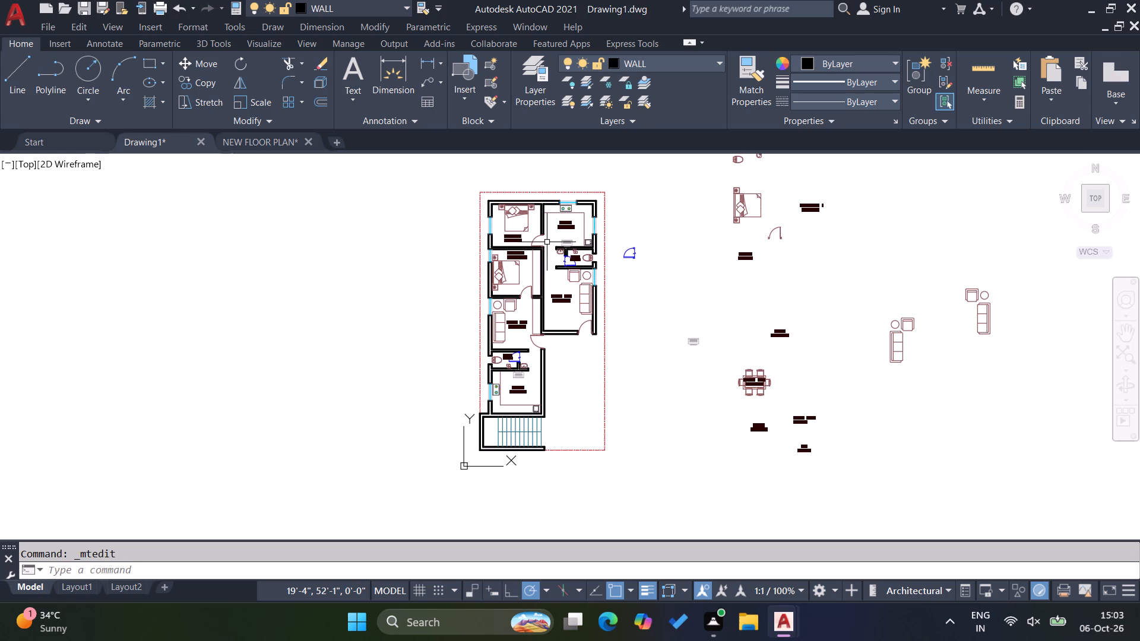
pyautogui.press('Escape')
pyautogui.press('Escape')
pyautogui.press('Escape')
pyautogui.press('Escape')
pyautogui.press('Escape')
pyautogui.scroll(-2, 606, 320)
pyautogui.scroll(3, 550, 303)
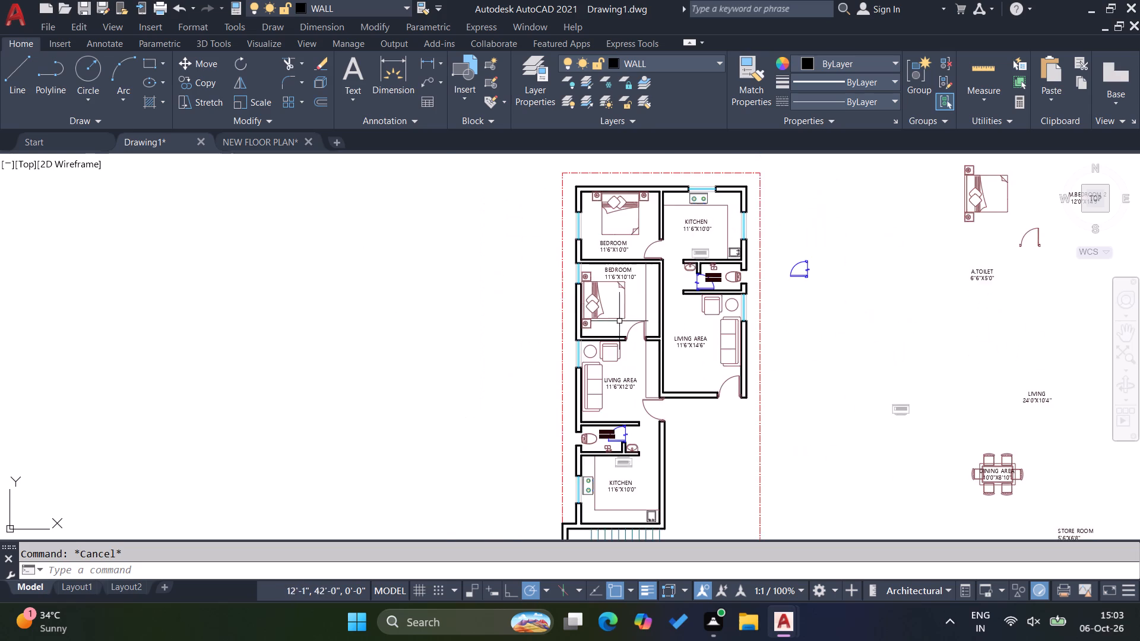
pyautogui.scroll(2, 657, 325)
pyautogui.scroll(-3, 482, 264)
pyautogui.scroll(2, 568, 299)
pyautogui.press('Escape')
pyautogui.press('Escape')
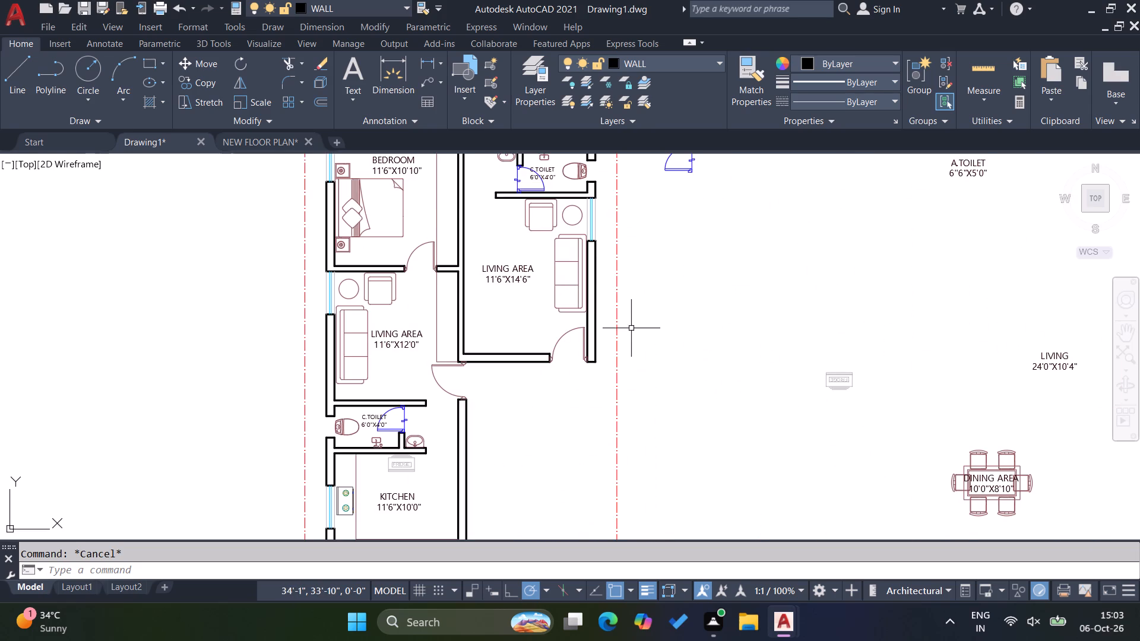
pyautogui.press('Escape')
pyautogui.scroll(-2, 634, 330)
pyautogui.scroll(2, 569, 255)
pyautogui.scroll(-2, 544, 267)
pyautogui.scroll(2, 504, 430)
pyautogui.press('Escape')
pyautogui.press('Escape')
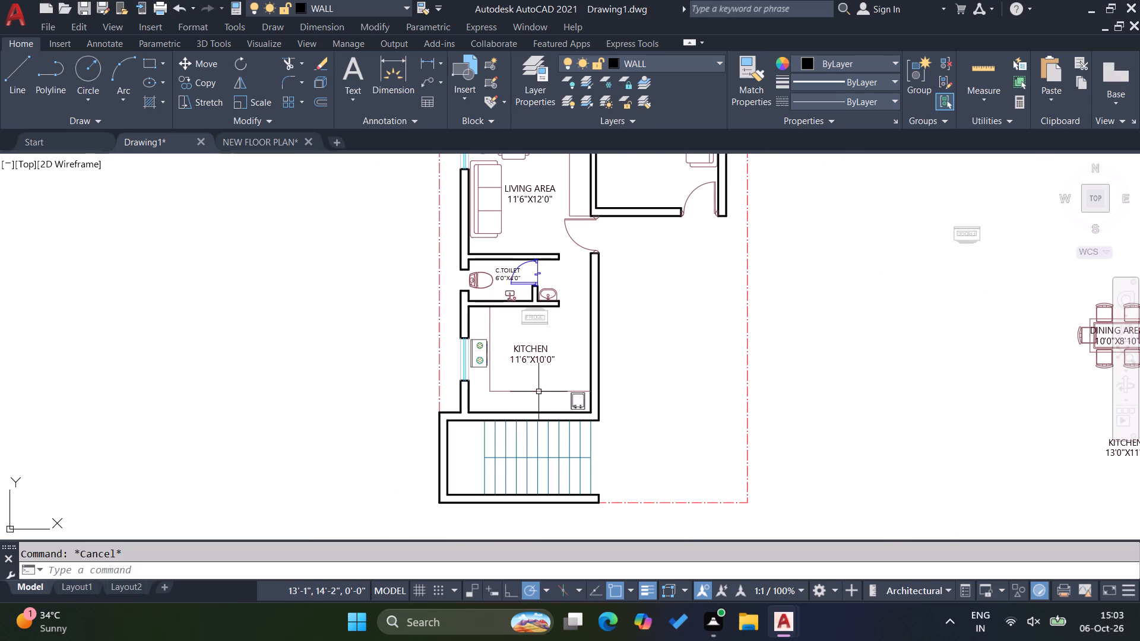
pyautogui.scroll(-2, 534, 391)
pyautogui.press('Escape')
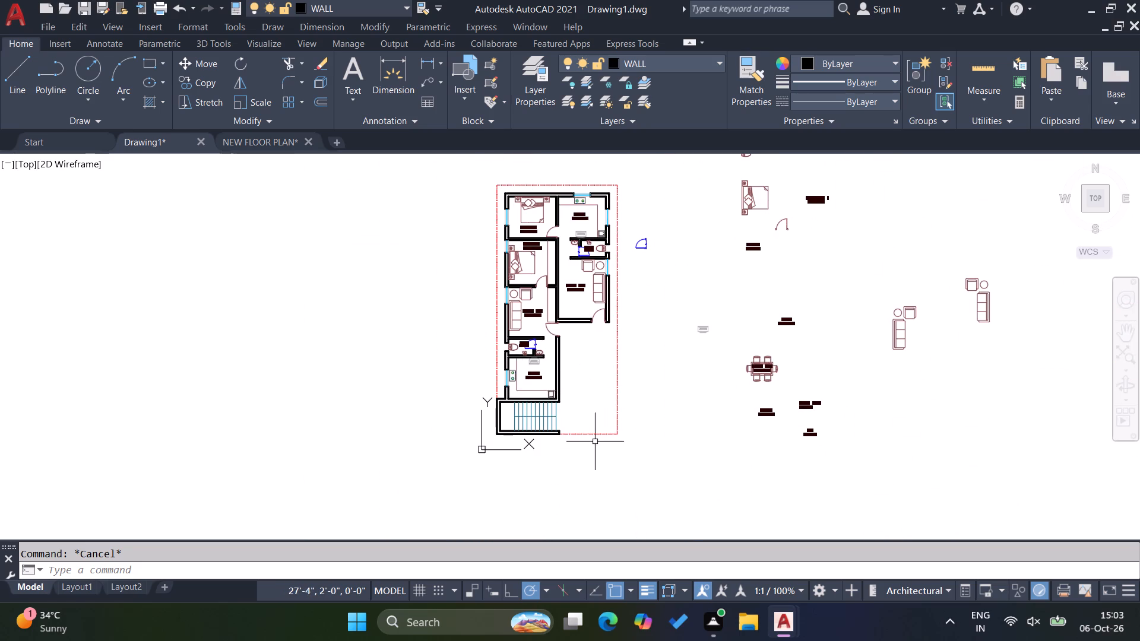
# Offset the outer line of the upper living area's entrance wall 3' outward into the open area.
pyautogui.scroll(1, 594, 439)
pyautogui.scroll(3, 572, 265)
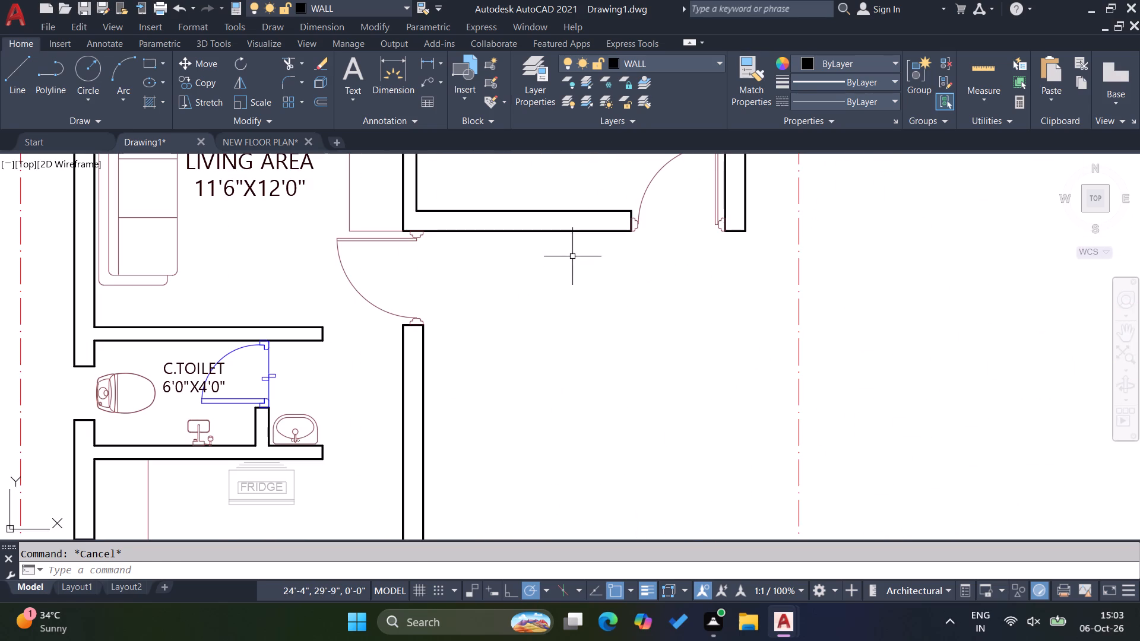
pyautogui.press('o')
pyautogui.press('Return')
pyautogui.write("3'")
pyautogui.press('Return')
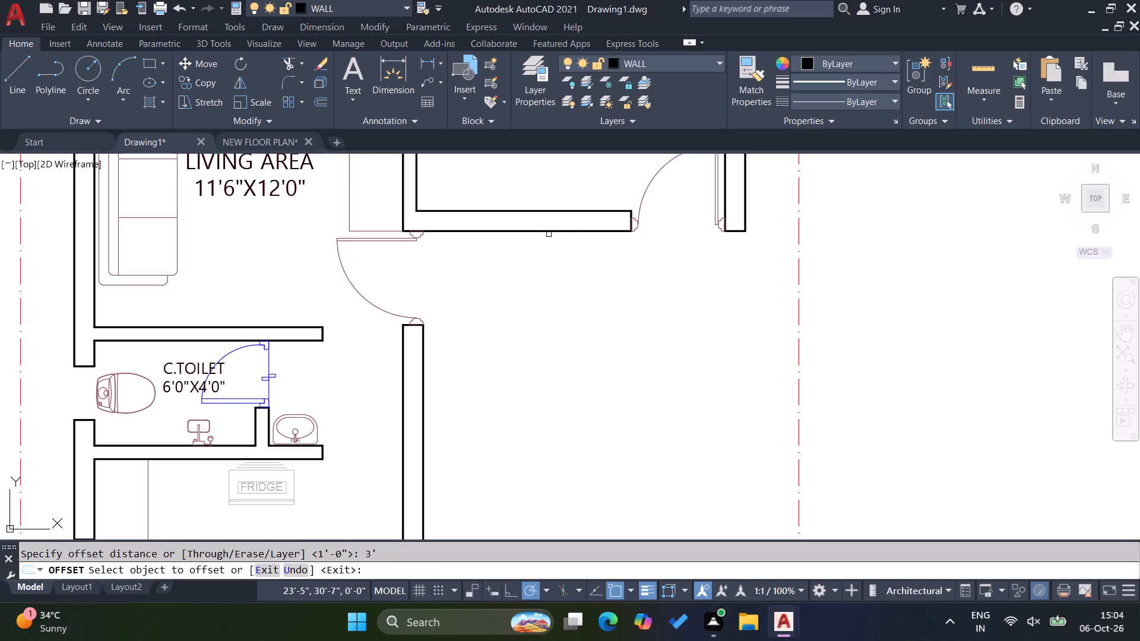
pyautogui.click(547, 232)
pyautogui.click(546, 303)
pyautogui.press('Escape')
pyautogui.press('Escape')
# Move the offset line 1' farther away from the entrance wall.
pyautogui.click(547, 323)
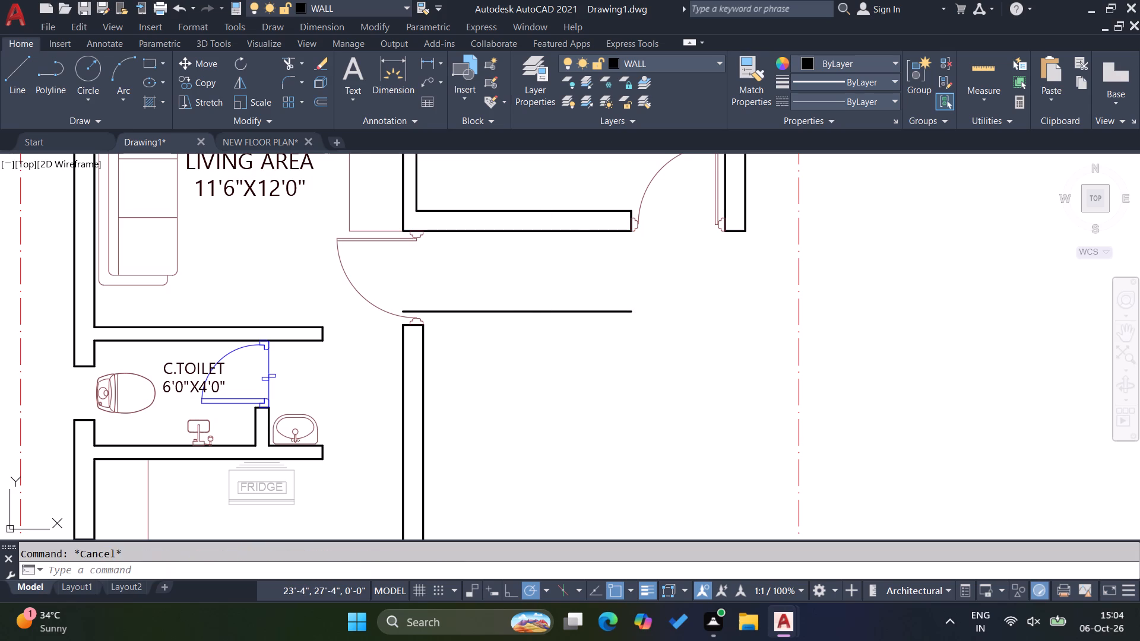
pyautogui.click(536, 278)
pyautogui.press('m')
pyautogui.press('Return')
pyautogui.click(541, 330)
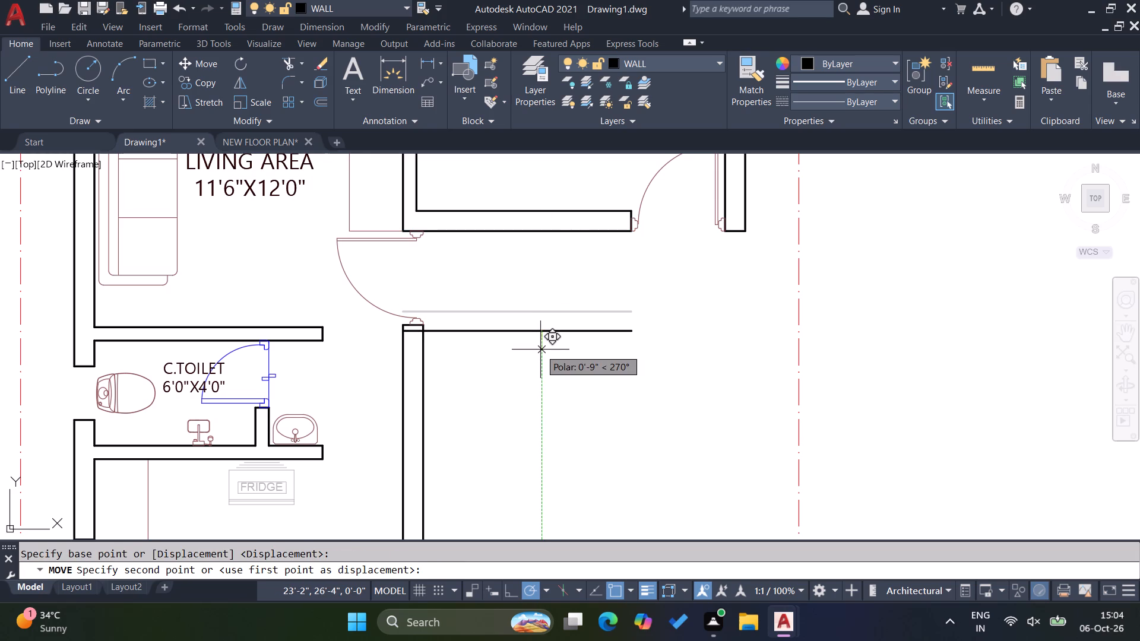
pyautogui.write("1'")
pyautogui.press('Return')
pyautogui.press('Escape')
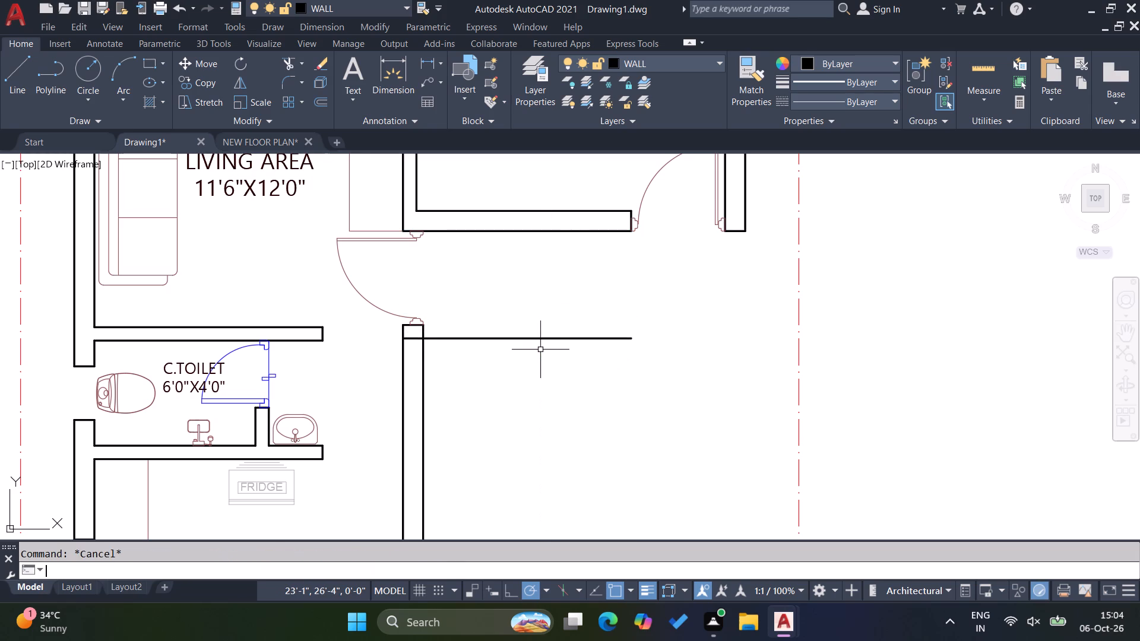
# Draw a short vertical line down from the upper living area's outer wall corner beside the entrance door.
pyautogui.press('l')
pyautogui.press('Return')
pyautogui.click(747, 226)
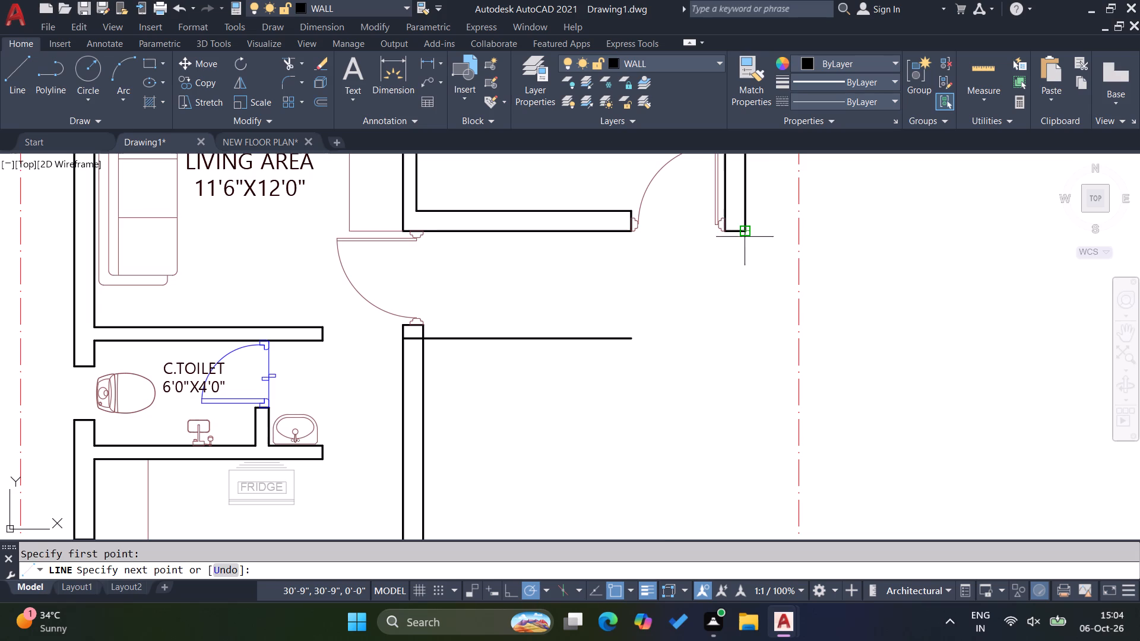
pyautogui.click(746, 283)
pyautogui.press('Escape')
pyautogui.press('Escape')
# Fillet the vertical line with the offset line so they meet at the landing's outer corner.
pyautogui.press('f')
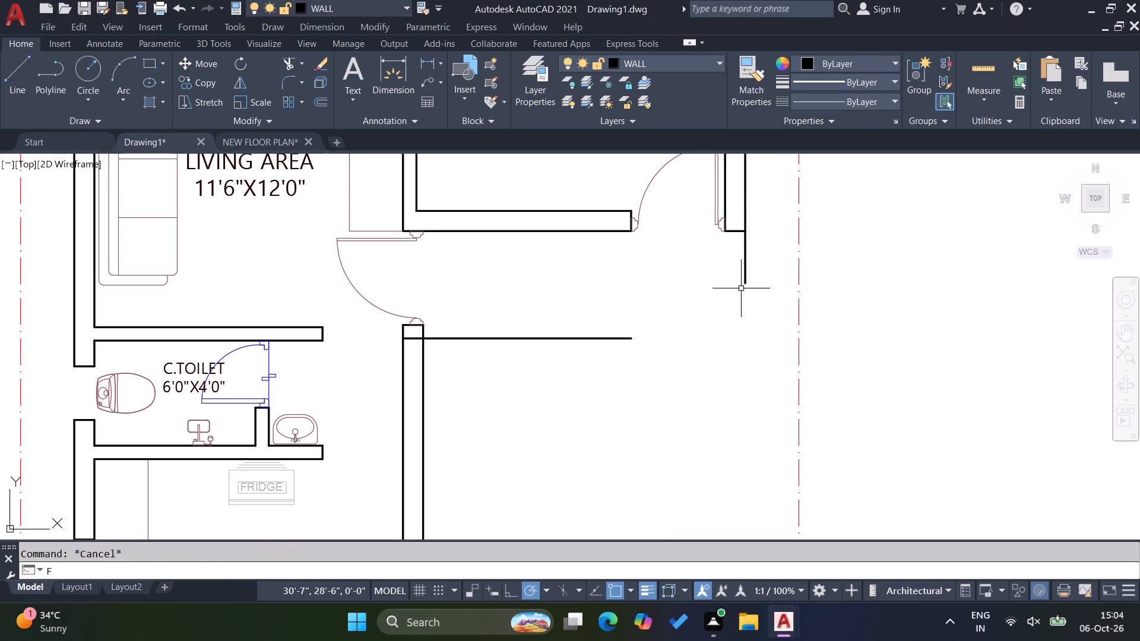
pyautogui.press('Return')
pyautogui.click(746, 268)
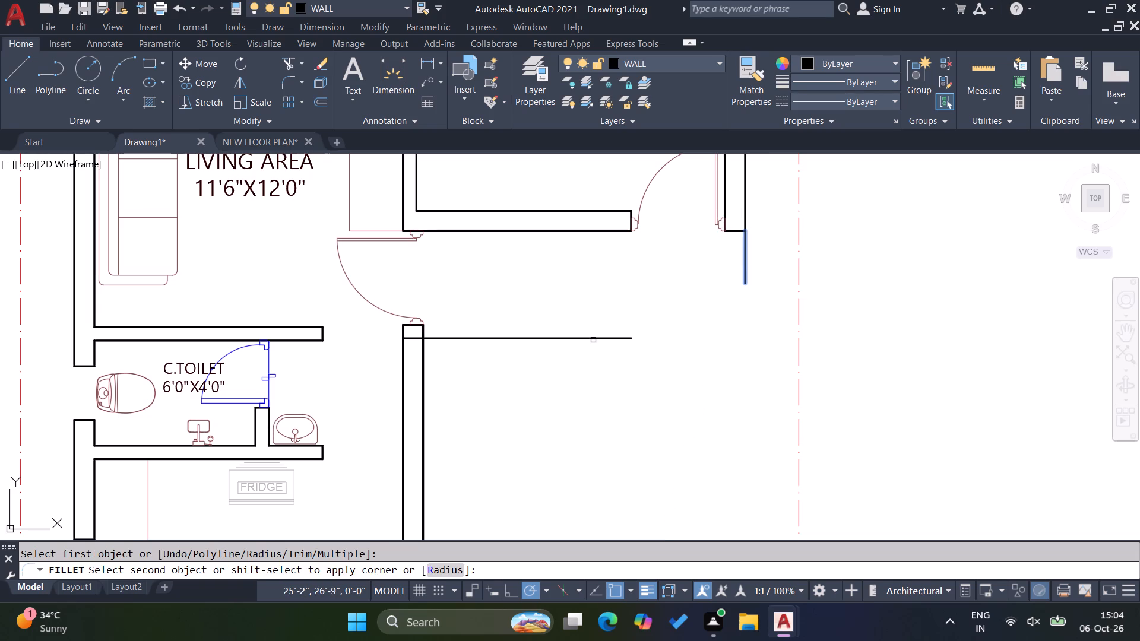
pyautogui.click(594, 338)
pyautogui.press('Escape')
pyautogui.press('Escape')
# Trim the part of the landing line that crosses the wall below the lower living area's entrance door.
pyautogui.write('TR')
pyautogui.press('Return')
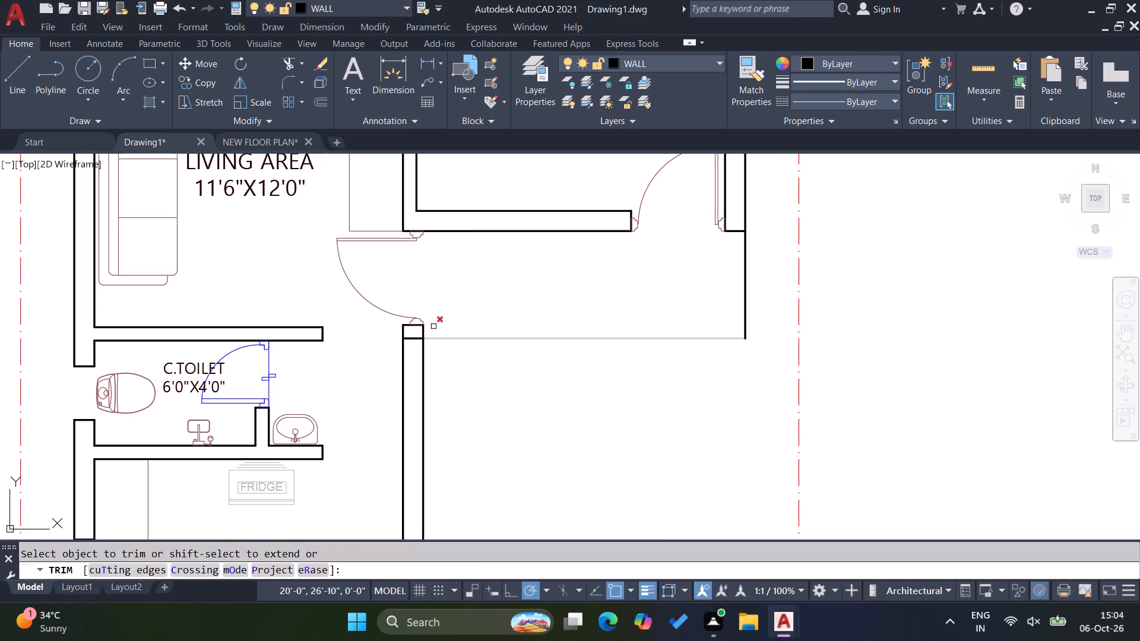
pyautogui.scroll(3, 418, 325)
pyautogui.click(419, 343)
pyautogui.click(403, 396)
pyautogui.press('Escape')
pyautogui.scroll(-3, 397, 388)
pyautogui.press('Escape')
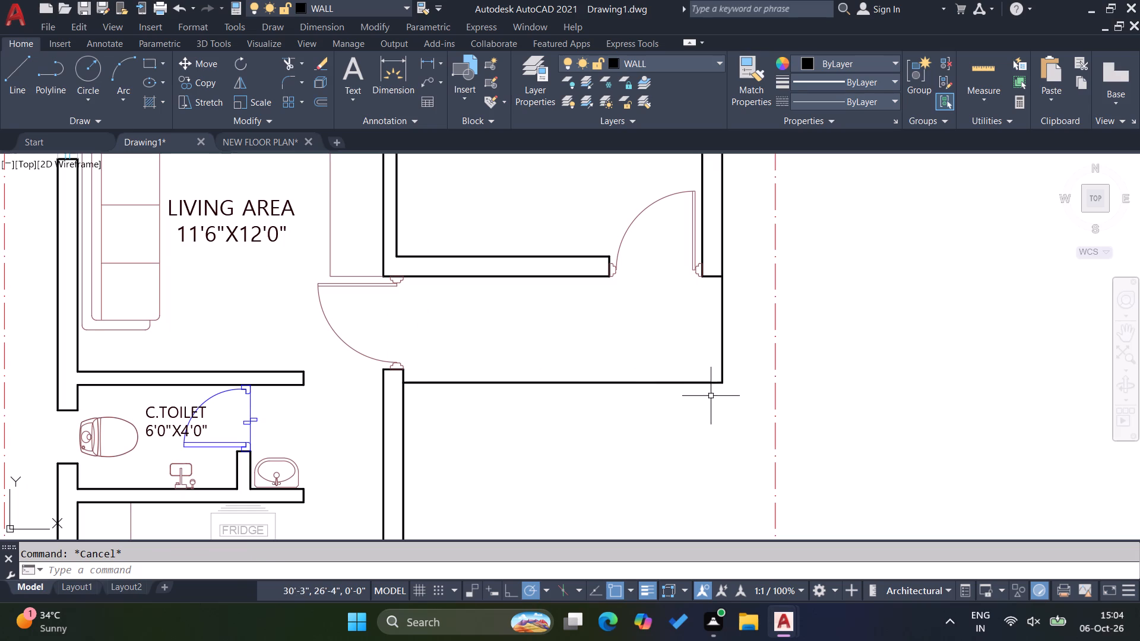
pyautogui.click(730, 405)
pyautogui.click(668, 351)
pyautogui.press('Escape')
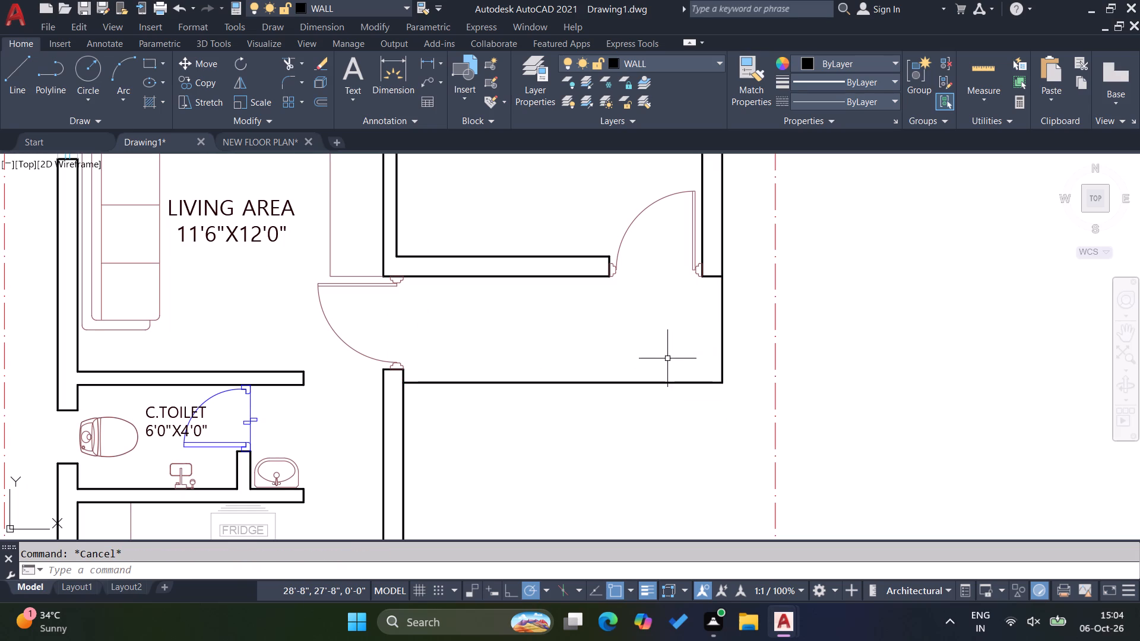
# Match the two landing lines' properties to a staircase line.
pyautogui.write('MA')
pyautogui.press('Return')
pyautogui.scroll(-3, 601, 342)
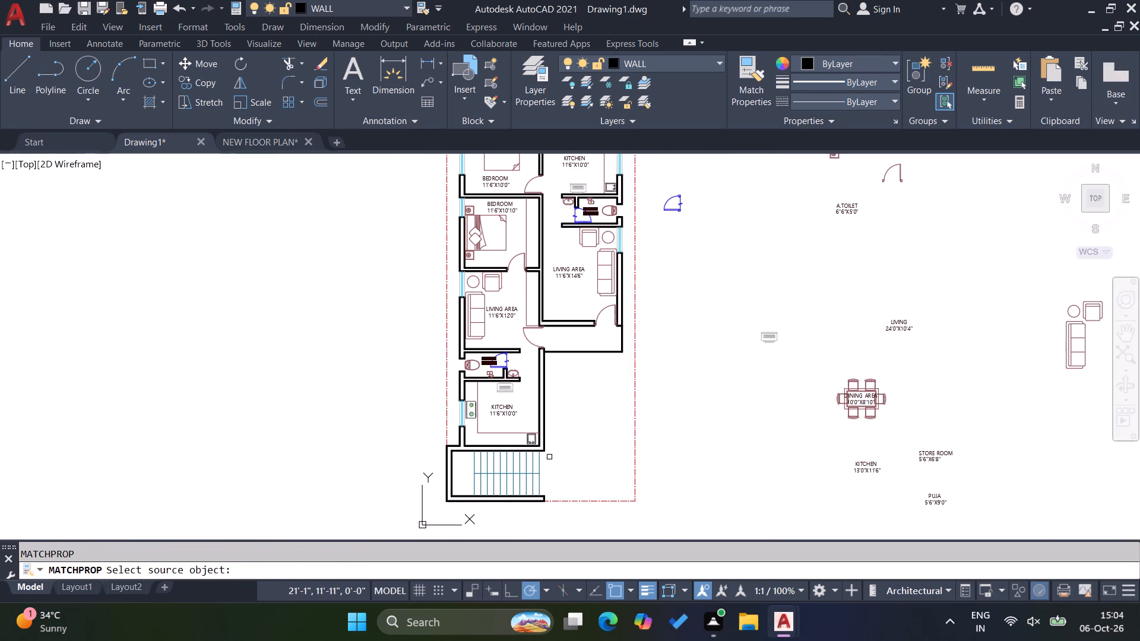
pyautogui.click(539, 459)
pyautogui.scroll(3, 619, 342)
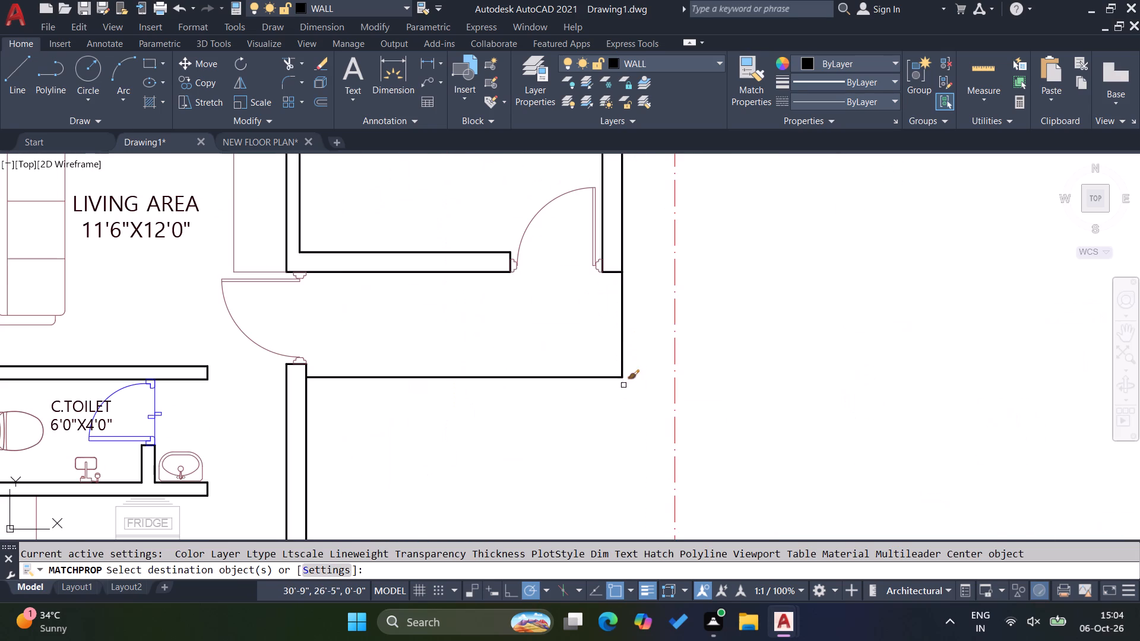
pyautogui.click(623, 385)
pyautogui.click(593, 347)
pyautogui.press('Escape')
pyautogui.press('Escape')
pyautogui.press('Escape')
# Offset the landing's lower edge outward twice at 1' spacing to form entrance steps.
pyautogui.press('o')
pyautogui.press('Return')
pyautogui.write("1'")
pyautogui.press('Return')
pyautogui.click(599, 379)
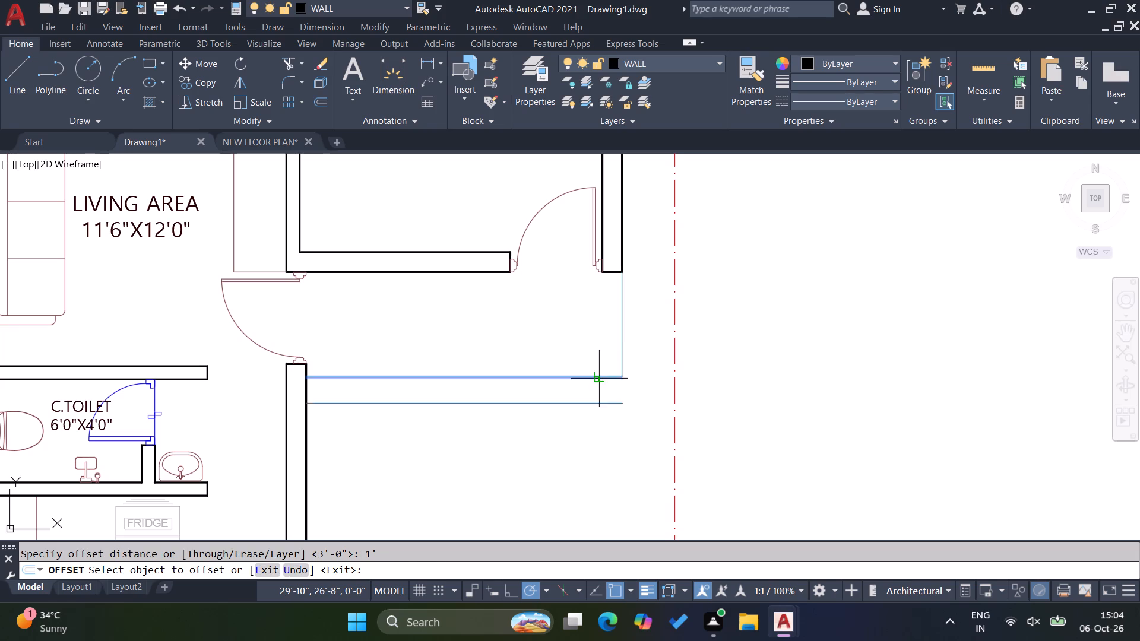
pyautogui.click(594, 409)
pyautogui.click(590, 403)
pyautogui.click(590, 430)
pyautogui.press('Escape')
pyautogui.press('Escape')
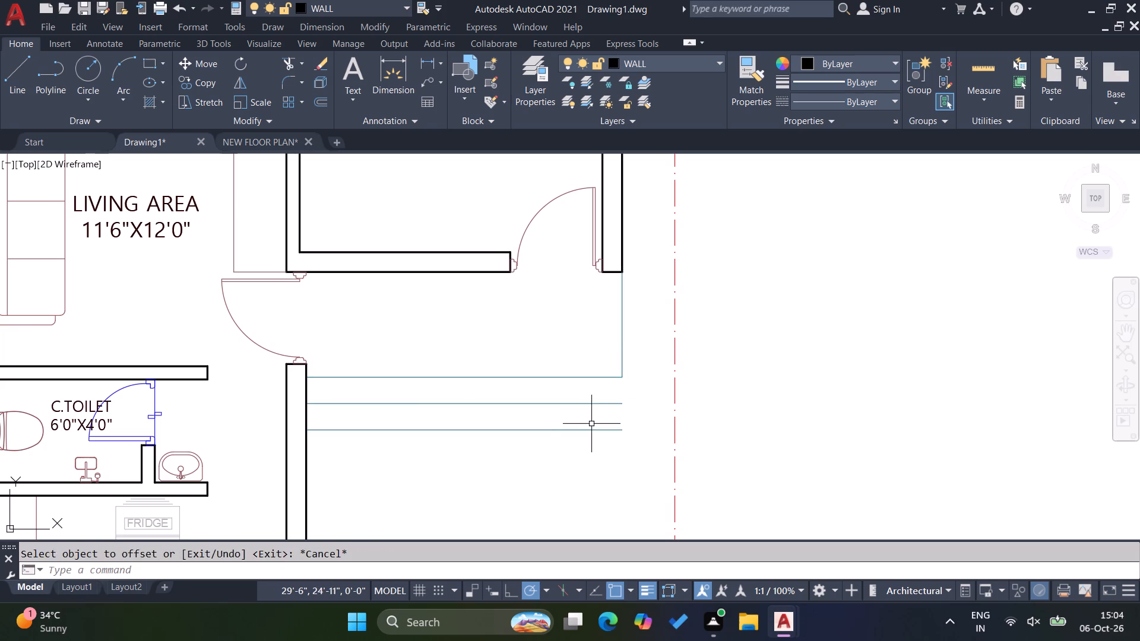
pyautogui.press('Escape')
# Extend the landing's vertical edge line down to the outermost step line.
pyautogui.press('e')
pyautogui.press('x')
pyautogui.press('Return')
pyautogui.click(609, 357)
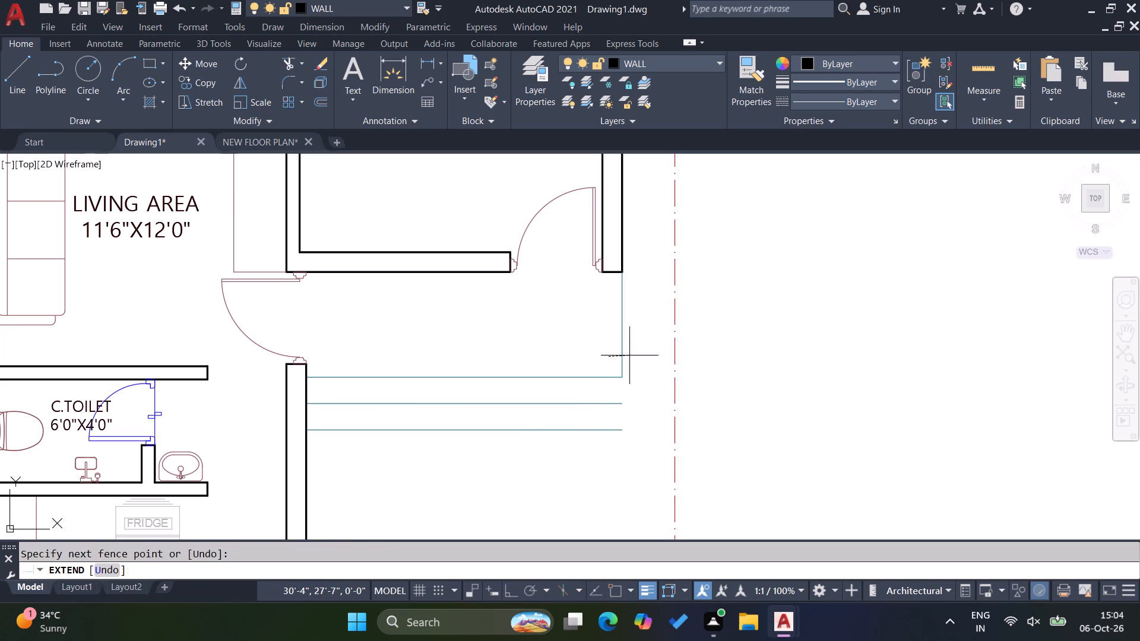
pyautogui.click(653, 365)
pyautogui.click(632, 353)
pyautogui.click(597, 334)
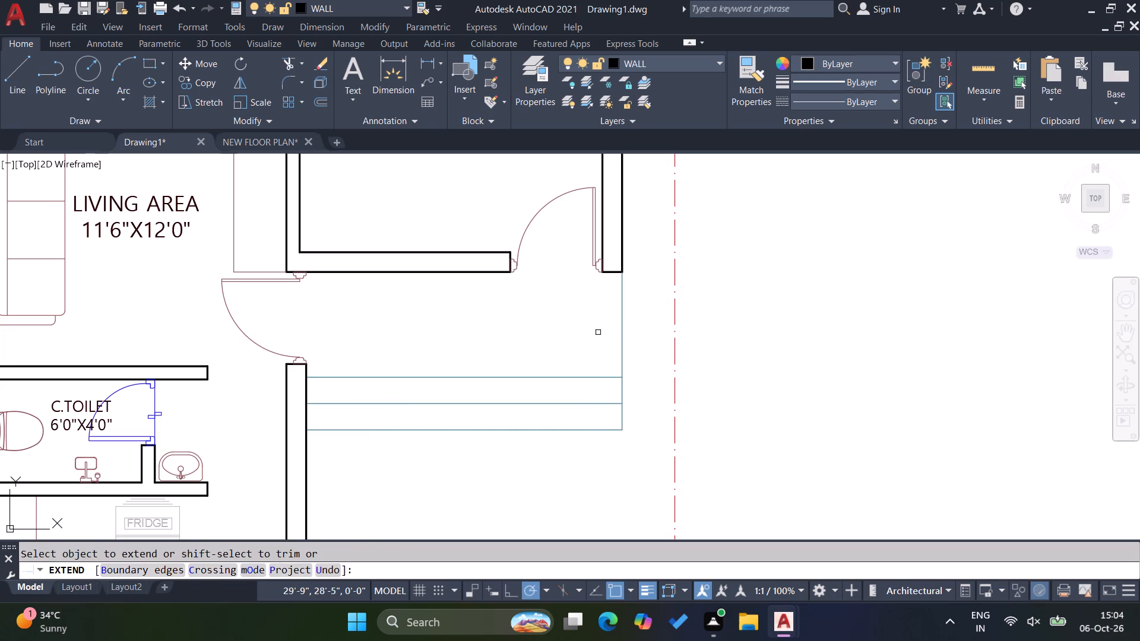
pyautogui.press('Escape')
pyautogui.press('Escape')
pyautogui.press('Escape')
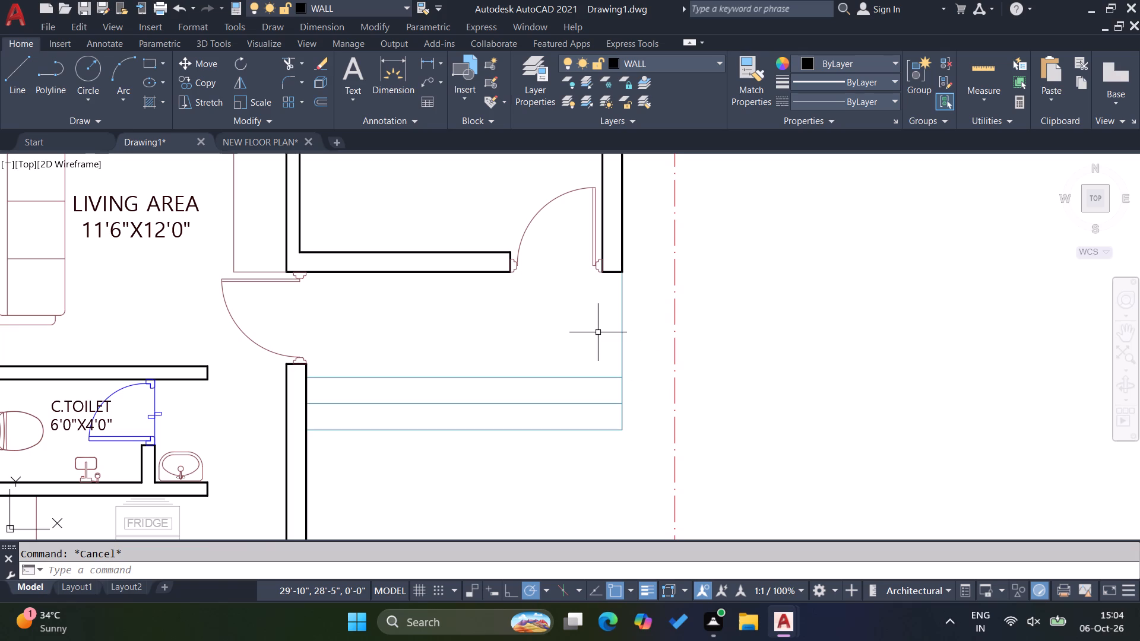
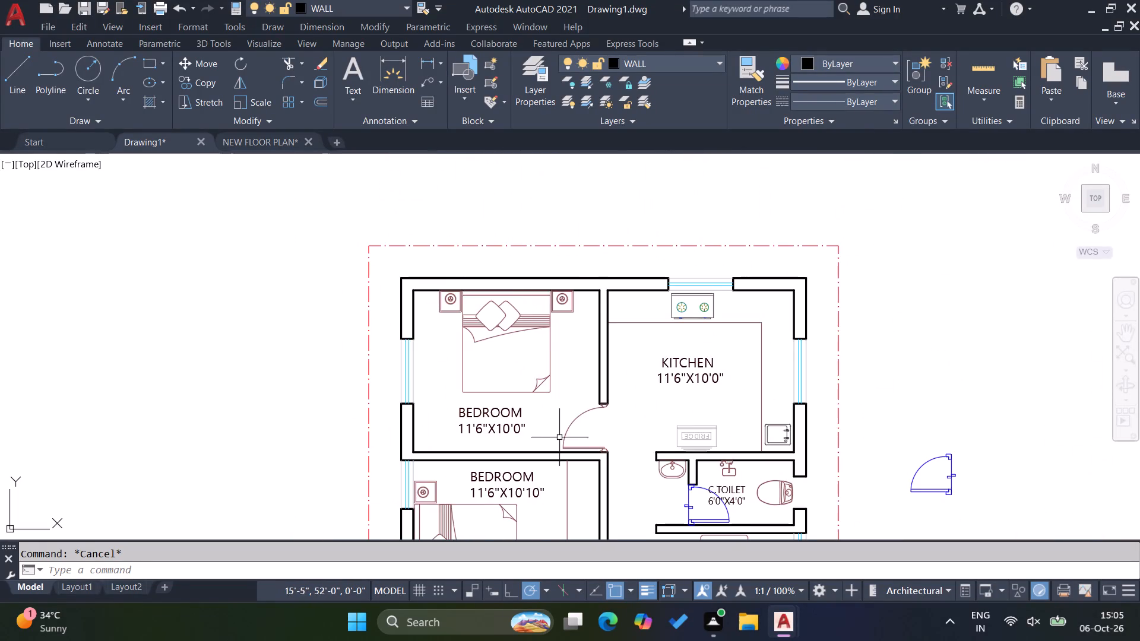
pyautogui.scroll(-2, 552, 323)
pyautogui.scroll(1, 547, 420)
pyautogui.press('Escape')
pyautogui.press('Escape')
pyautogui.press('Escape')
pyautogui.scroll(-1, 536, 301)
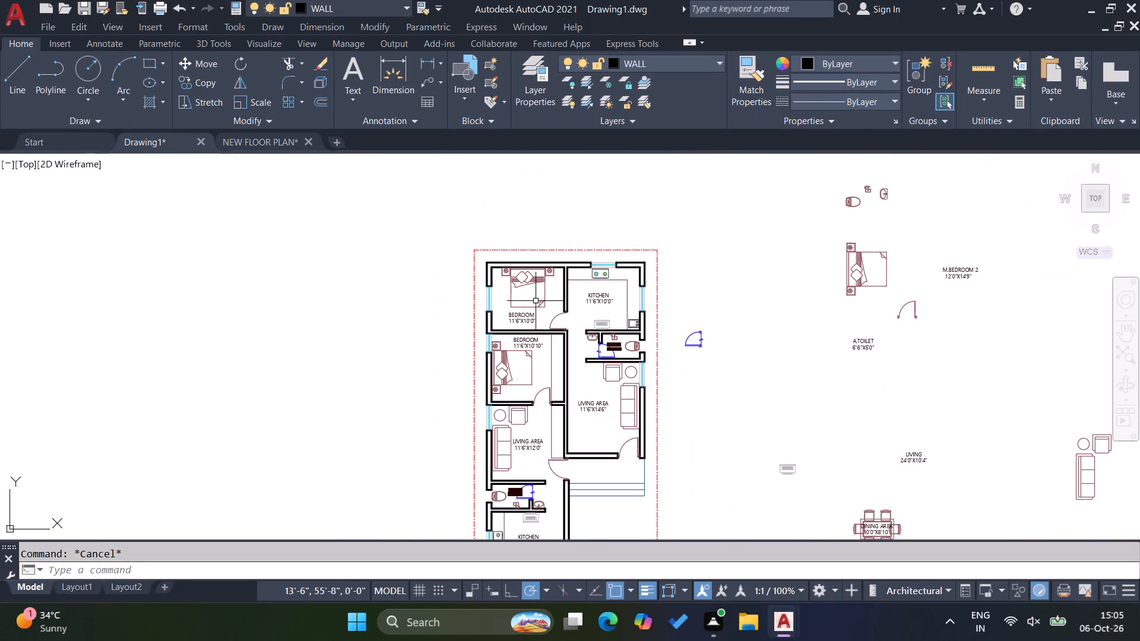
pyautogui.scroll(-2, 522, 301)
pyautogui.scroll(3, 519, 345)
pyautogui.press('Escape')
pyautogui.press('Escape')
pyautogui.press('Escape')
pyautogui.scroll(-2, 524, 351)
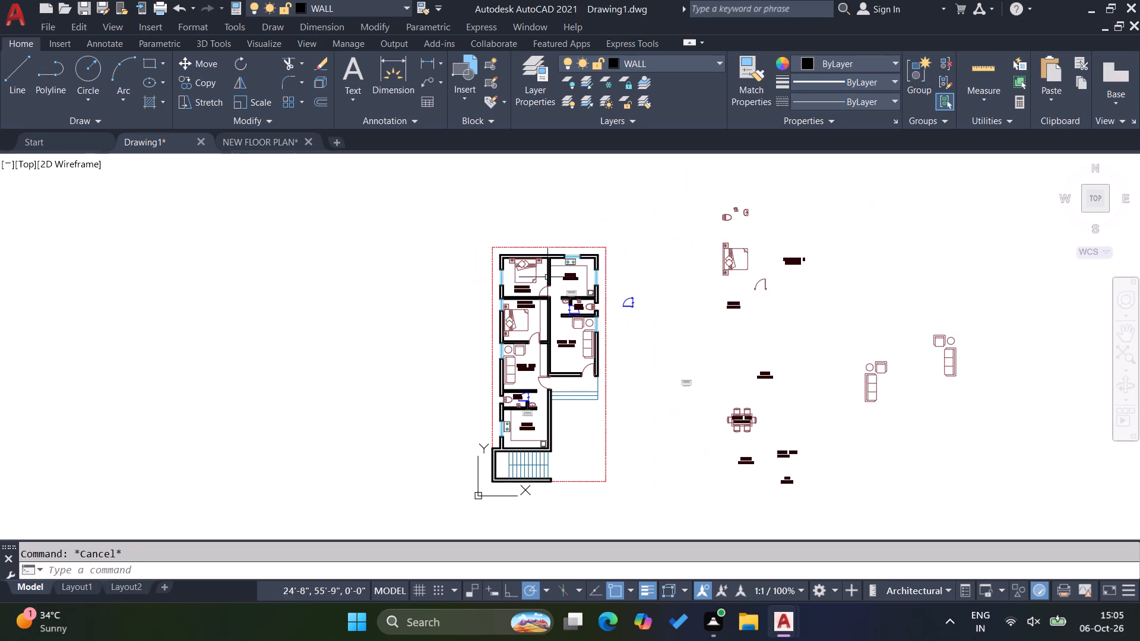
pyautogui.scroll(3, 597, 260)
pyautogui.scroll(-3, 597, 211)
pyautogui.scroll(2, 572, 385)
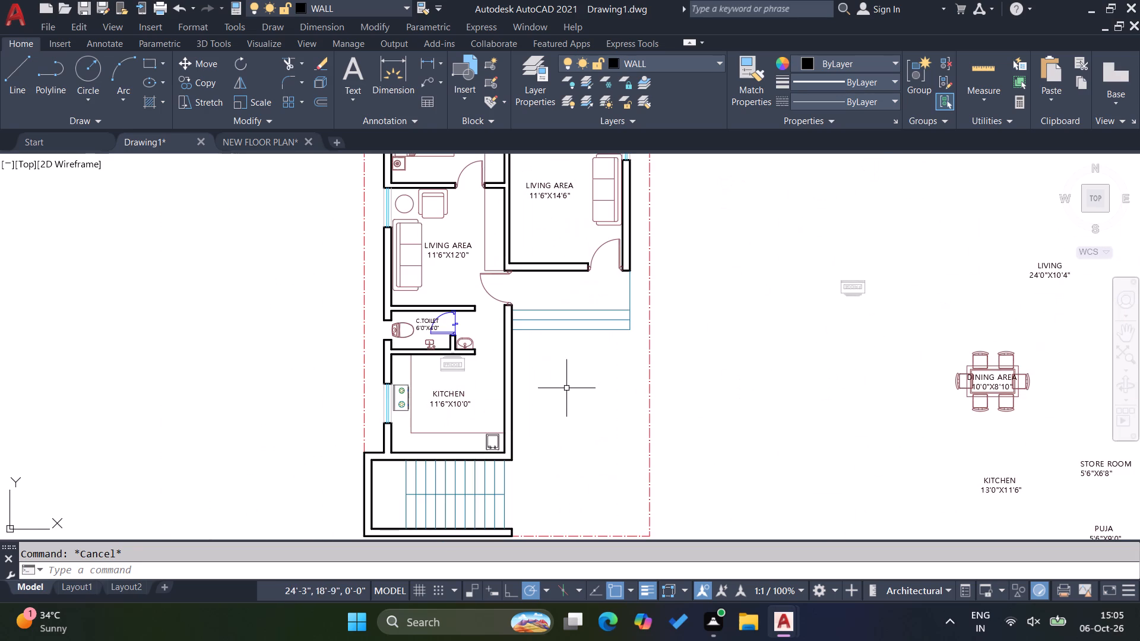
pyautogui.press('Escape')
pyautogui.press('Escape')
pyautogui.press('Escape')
# Move all the spare furniture blocks and labels beside the plan about 234' farther east, away from the floor plan.
pyautogui.scroll(-3, 521, 370)
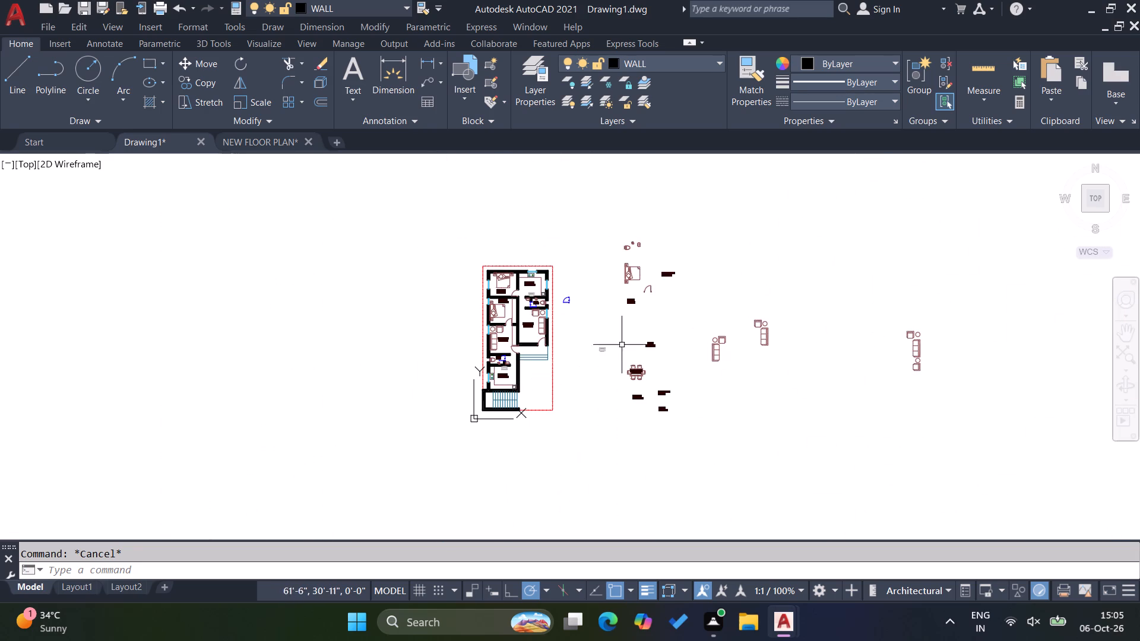
pyautogui.click(951, 452)
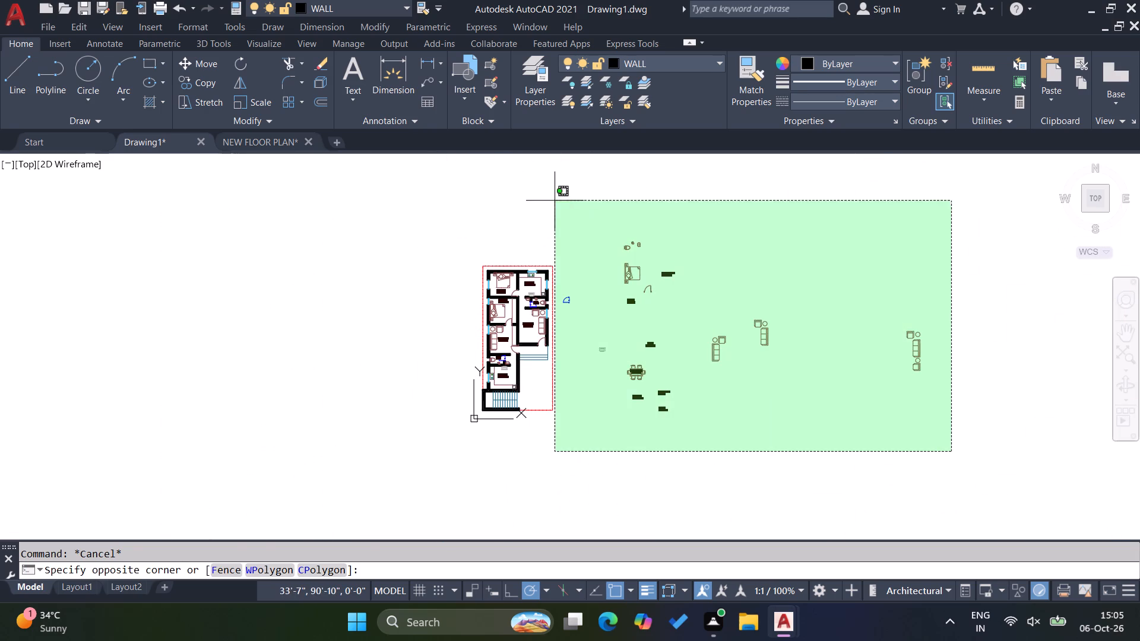
pyautogui.click(593, 214)
pyautogui.press('m')
pyautogui.press('Return')
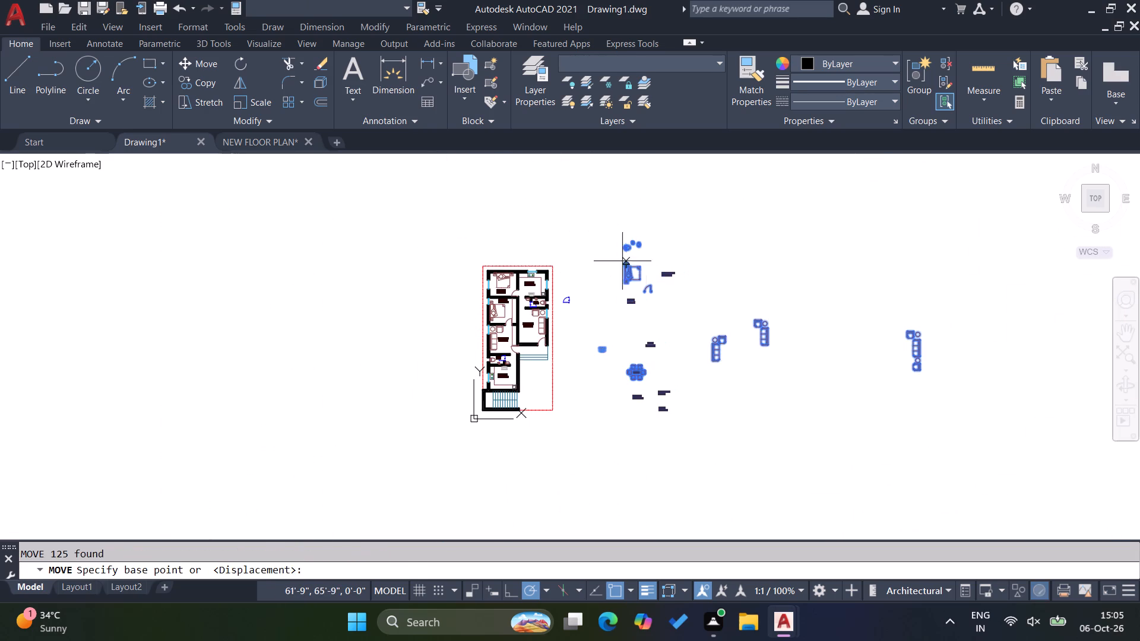
pyautogui.click(670, 307)
pyautogui.scroll(-2, 626, 312)
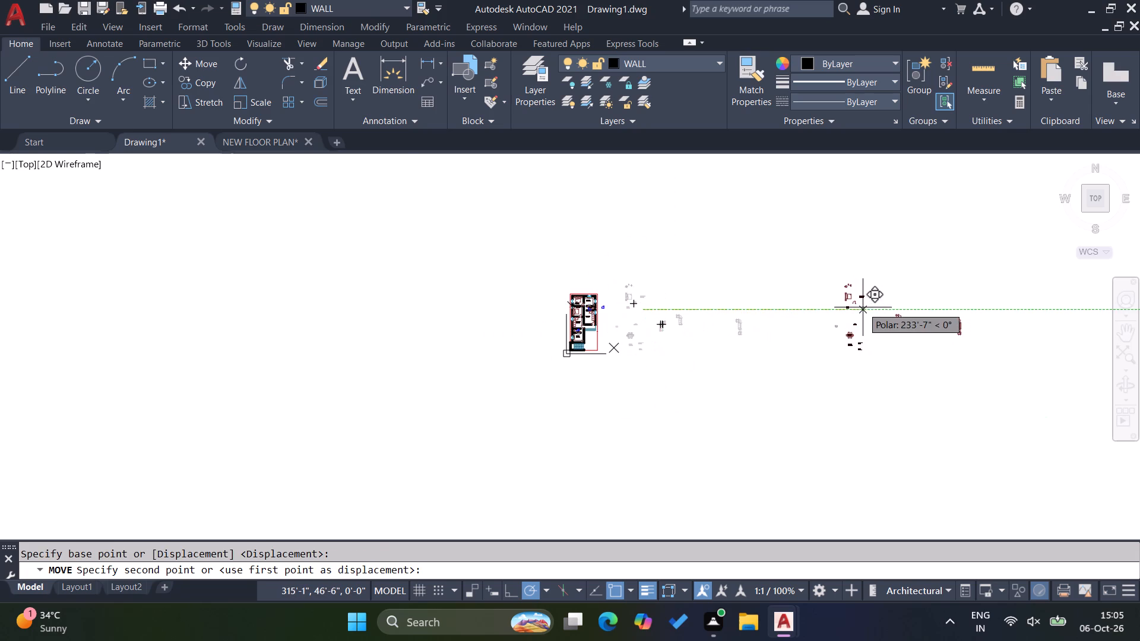
pyautogui.click(863, 307)
pyautogui.press('Escape')
pyautogui.press('Escape')
pyautogui.press('Escape')
# Erase the stray door block just outside the plan's east boundary.
pyautogui.scroll(4, 594, 310)
pyautogui.click(632, 311)
pyautogui.click(608, 264)
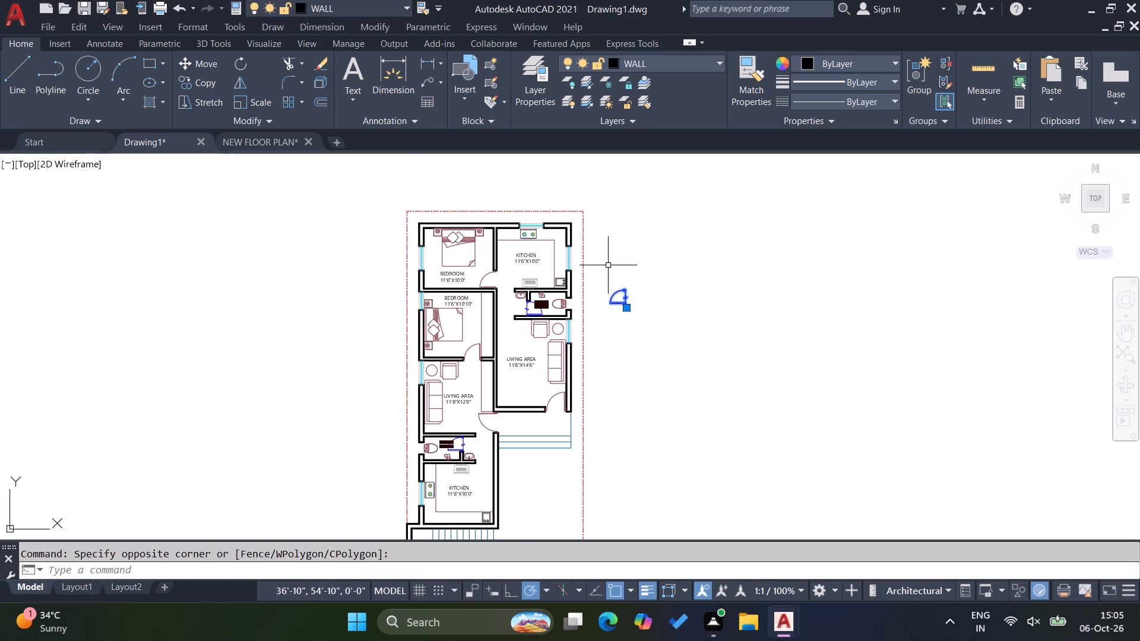
pyautogui.press('Delete')
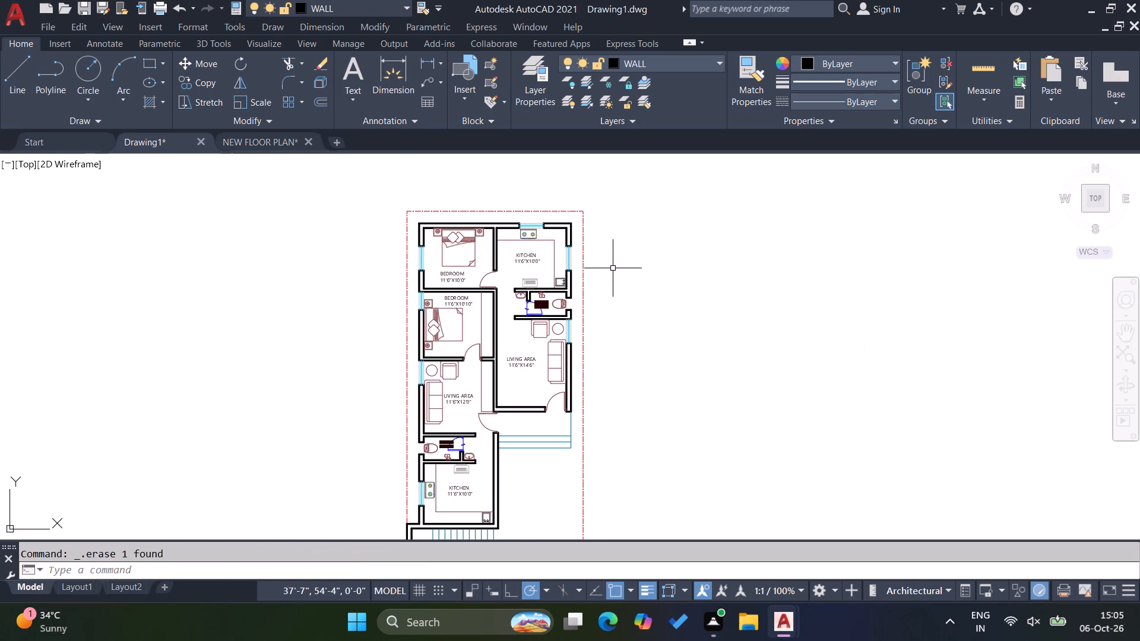
# Copy the 11'6"X10'10" bedroom label to the empty area outside the plan's west boundary.
pyautogui.scroll(-1, 604, 262)
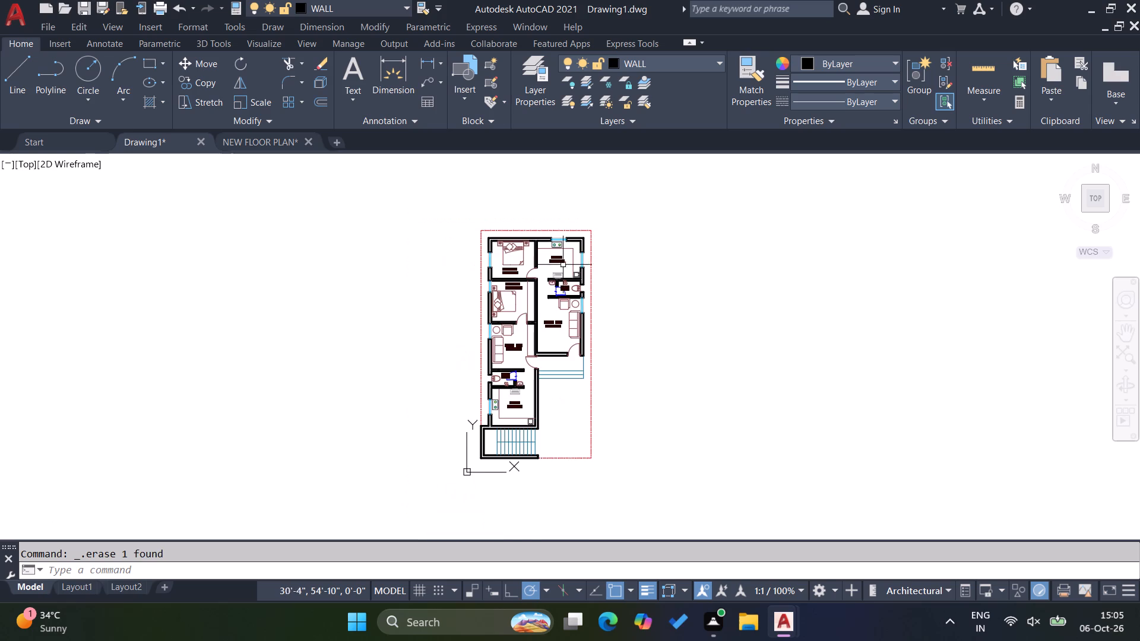
pyautogui.scroll(2, 539, 271)
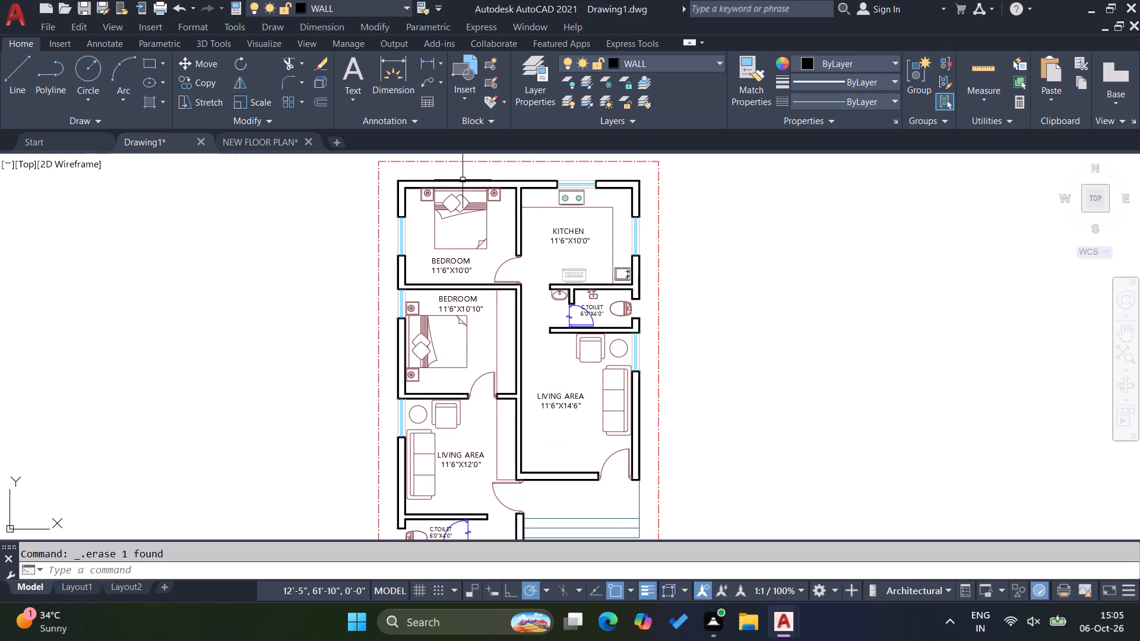
pyautogui.scroll(2, 476, 320)
pyautogui.click(471, 292)
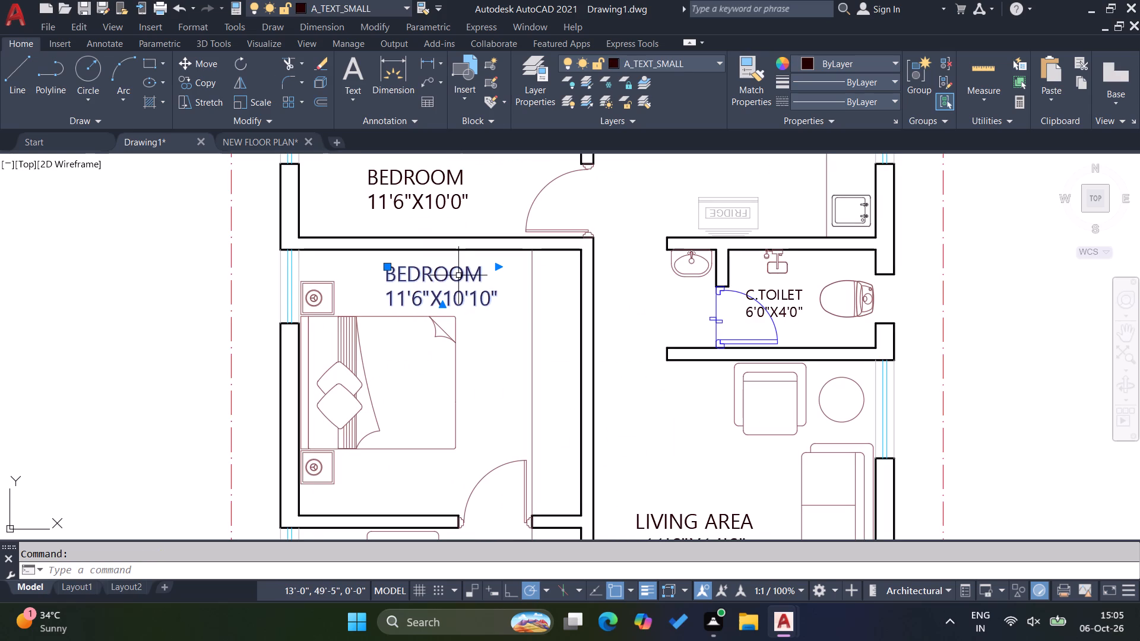
pyautogui.write('CO')
pyautogui.press('Return')
pyautogui.click(451, 288)
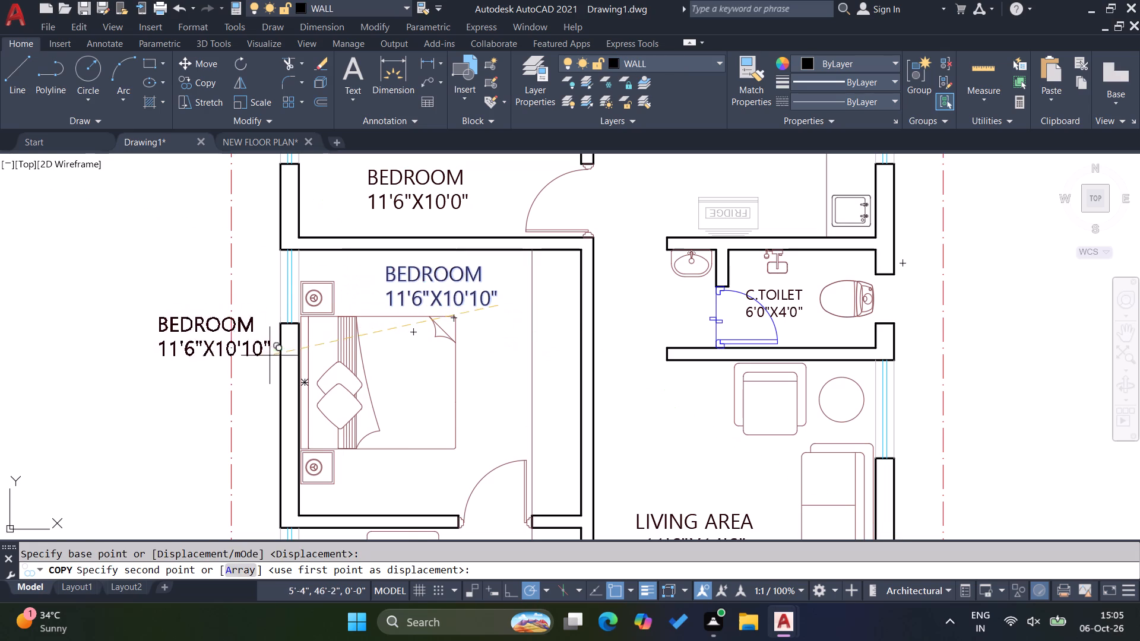
pyautogui.click(206, 325)
pyautogui.press('Escape')
pyautogui.press('Escape')
pyautogui.press('Escape')
pyautogui.press('Escape')
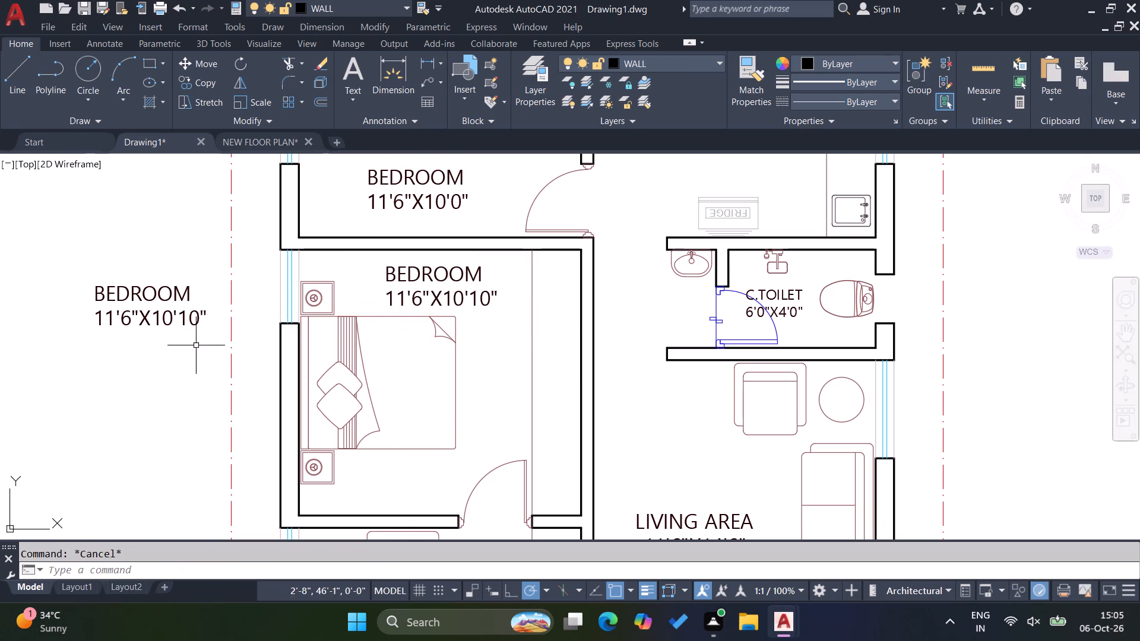
# Change the copied bedroom label to read WARDROBE and remove its dimension line.
pyautogui.scroll(-1, 380, 327)
pyautogui.scroll(2, 198, 298)
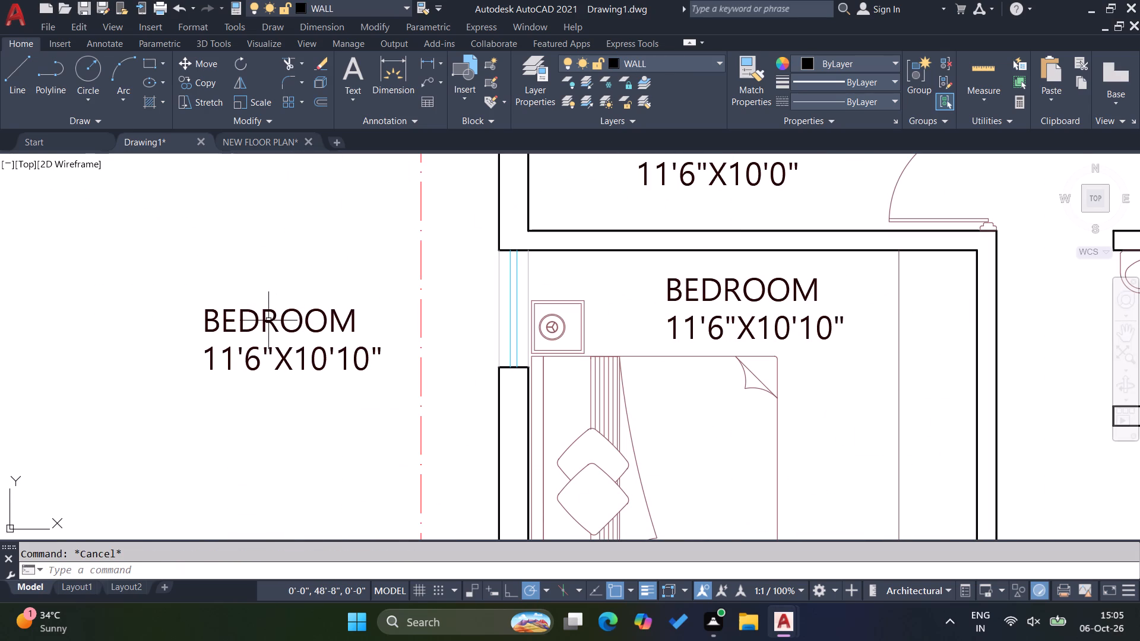
pyautogui.doubleClick(268, 320)
pyautogui.moveTo(366, 320); pyautogui.dragTo(194, 316)
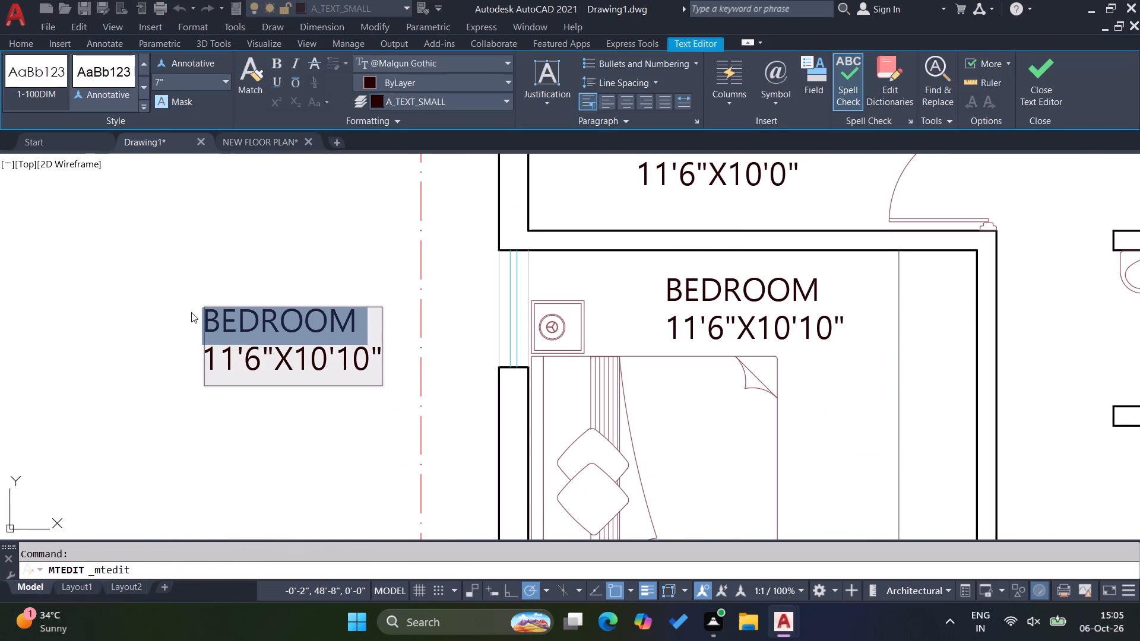
pyautogui.write('WARDROBE')
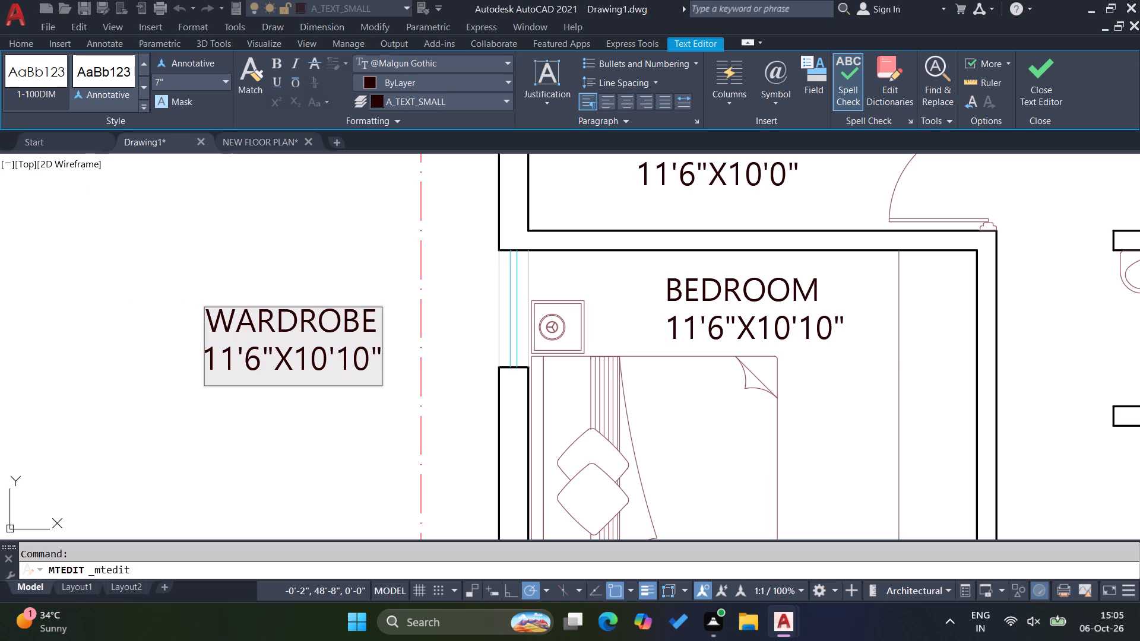
pyautogui.moveTo(381, 370); pyautogui.dragTo(125, 372)
pyautogui.press('0')
pyautogui.press('BackSpace')
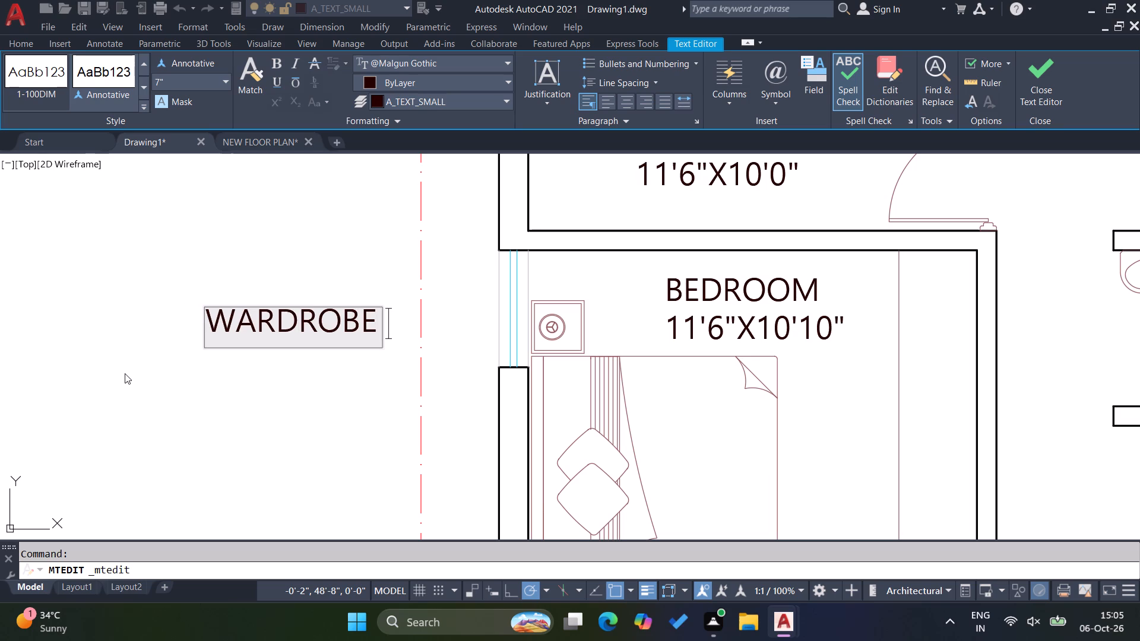
pyautogui.click(240, 443)
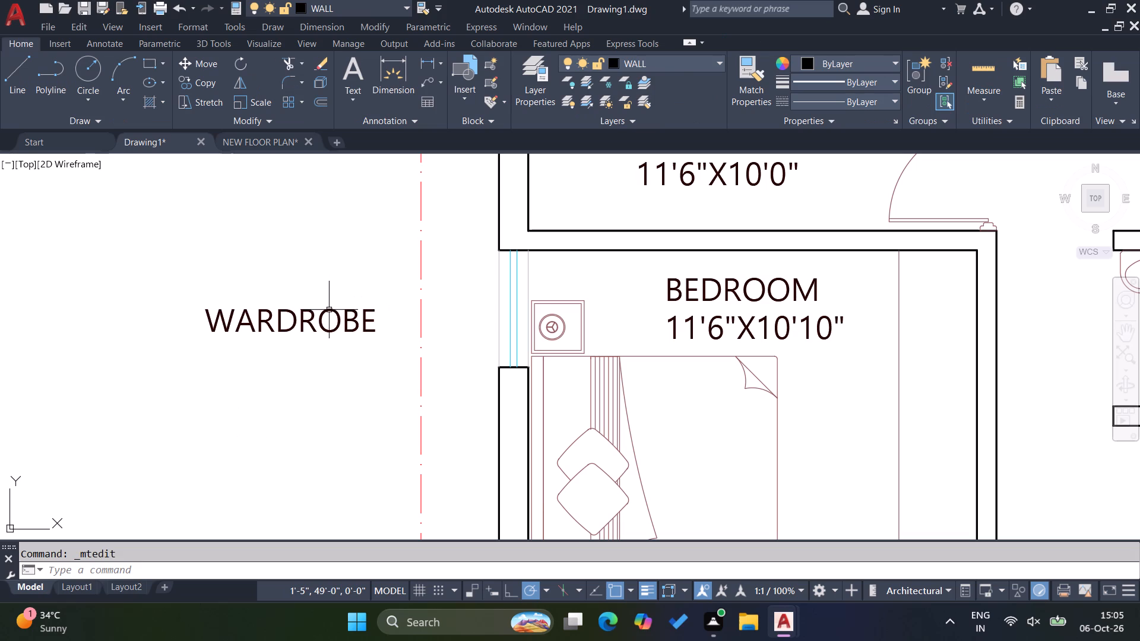
# Set the WARDROBE label's text height to 4".
pyautogui.doubleClick(329, 310)
pyautogui.moveTo(378, 327); pyautogui.dragTo(200, 322)
pyautogui.click(187, 72)
pyautogui.click(185, 86)
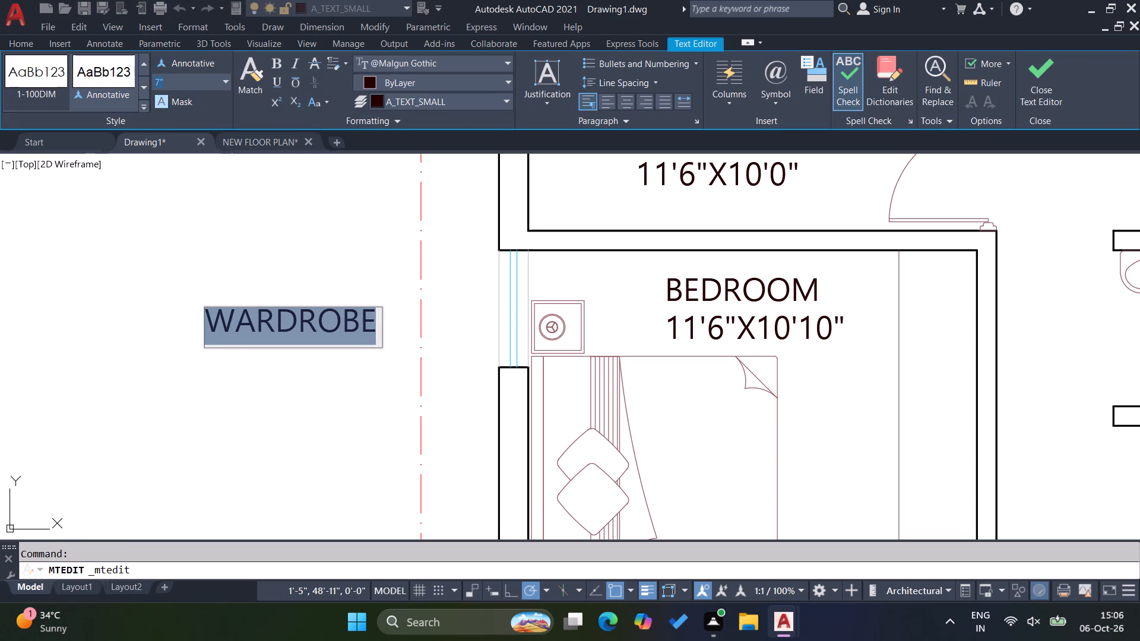
pyautogui.press('4')
pyautogui.press('Return')
pyautogui.click(268, 236)
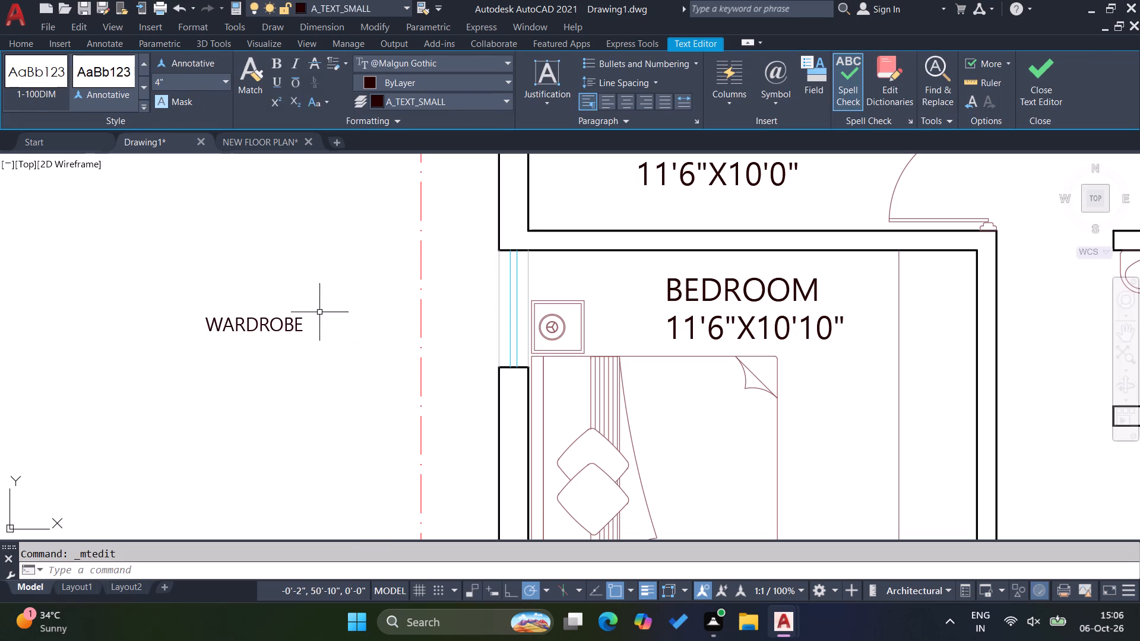
# Narrow the WARDROBE label's text frame to fit closely around the word.
pyautogui.click(321, 348)
pyautogui.click(280, 291)
pyautogui.click(381, 307)
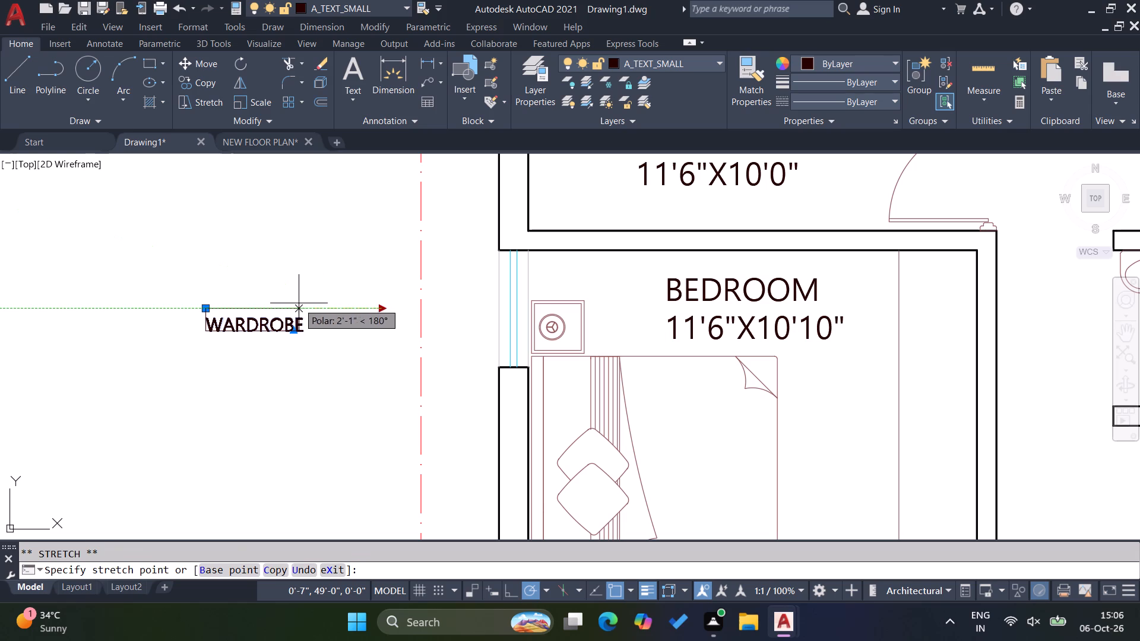
pyautogui.click(307, 308)
pyautogui.press('Escape')
pyautogui.press('Escape')
# Move the WARDROBE label to the lower end of the 11'6"X10'10" bedroom's wardrobe strip.
pyautogui.moveTo(317, 354); pyautogui.dragTo(313, 347)
pyautogui.click(254, 288)
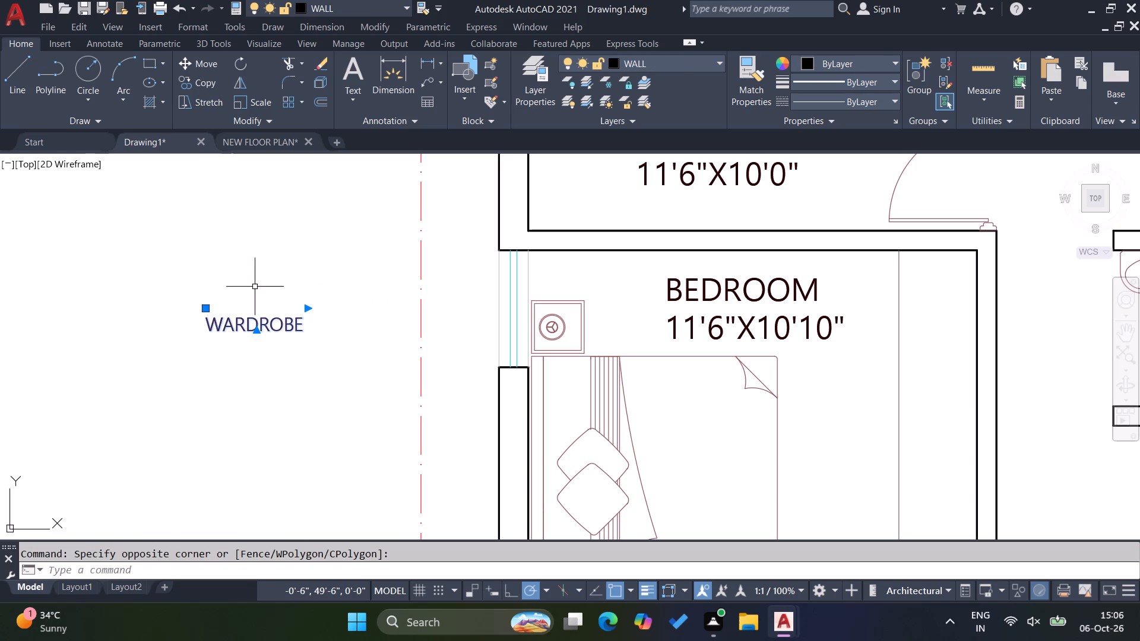
pyautogui.press('m')
pyautogui.press('Return')
pyautogui.click(257, 329)
pyautogui.scroll(-3, 275, 239)
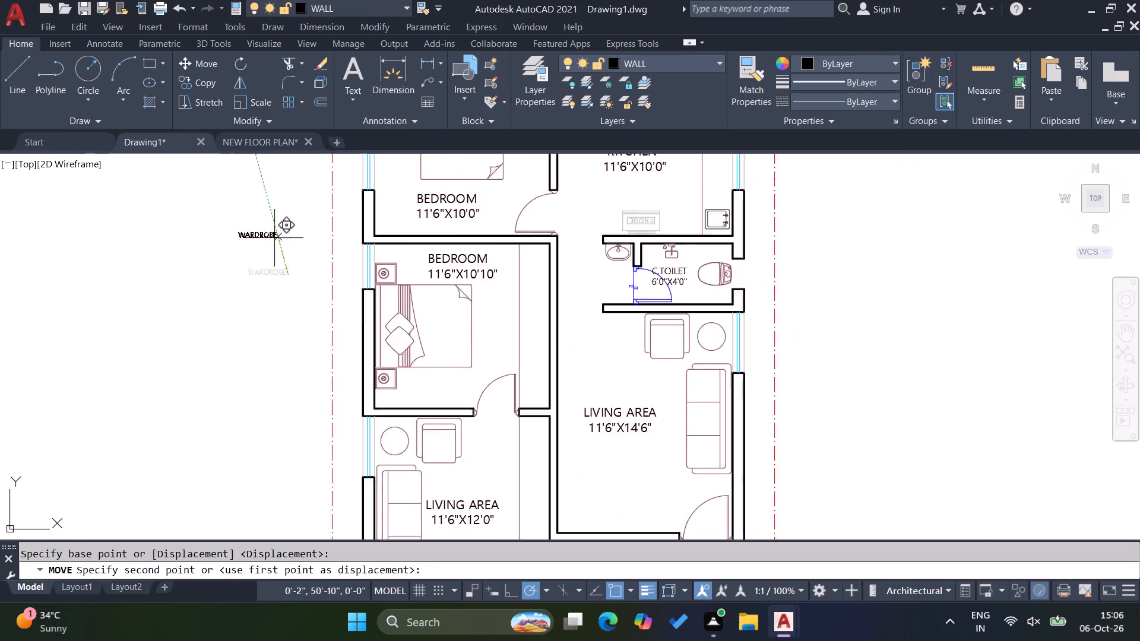
pyautogui.scroll(3, 421, 338)
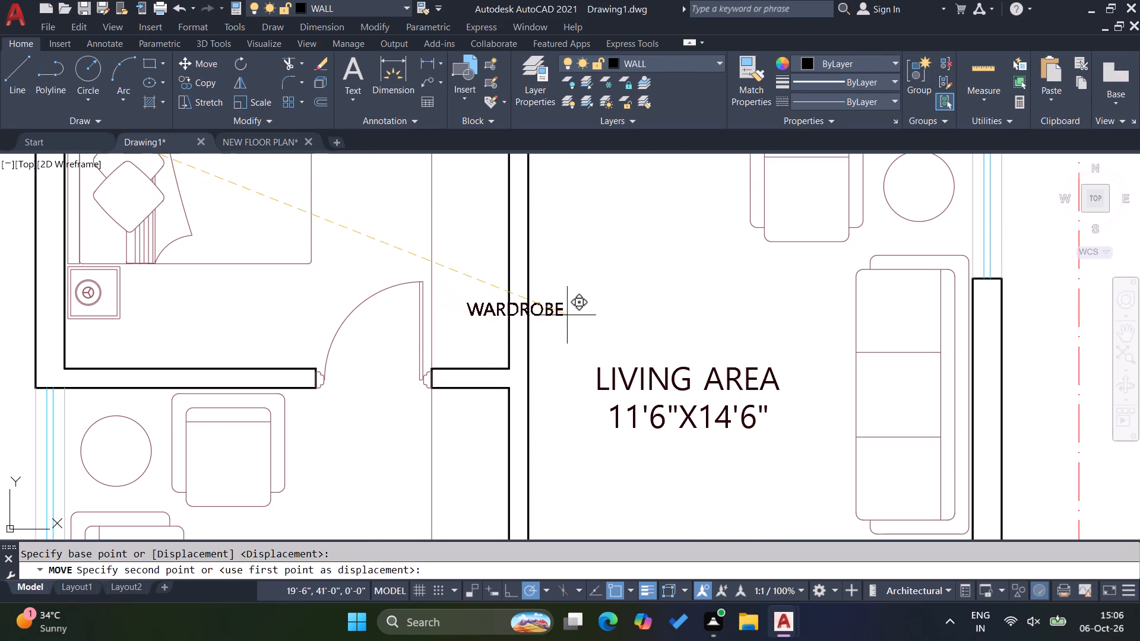
pyautogui.click(555, 315)
pyautogui.press('Escape')
# Rotate the WARDROBE label 270° so it reads vertically.
pyautogui.scroll(3, 484, 319)
pyautogui.click(473, 330)
pyautogui.click(440, 264)
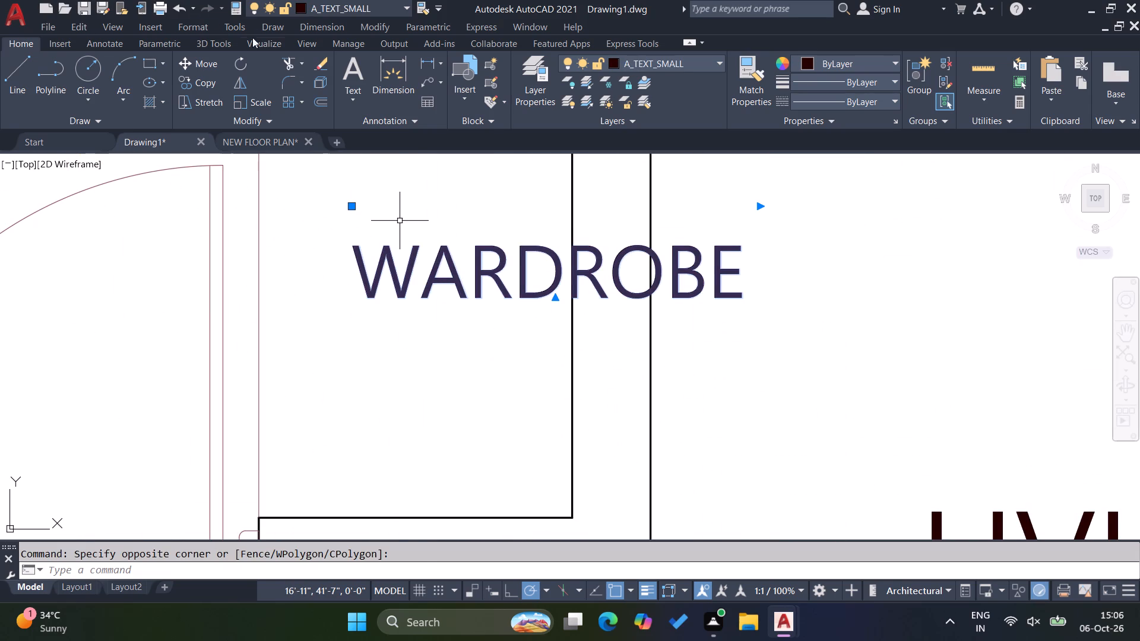
pyautogui.click(247, 67)
pyautogui.click(426, 309)
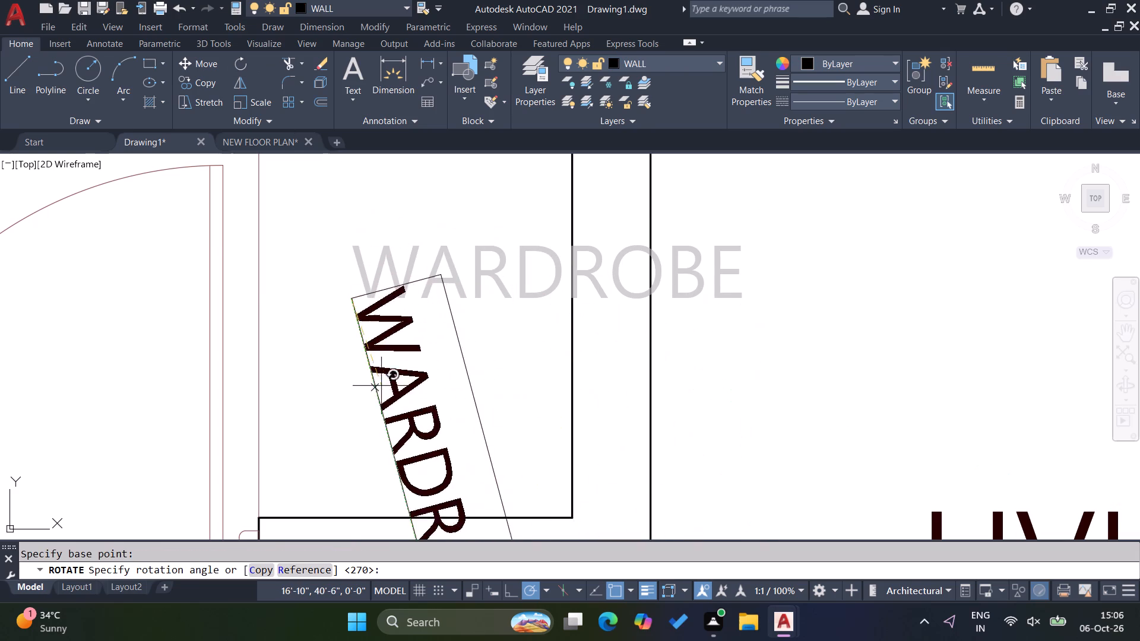
pyautogui.click(358, 428)
# Move the vertical WARDROBE label inside the bedroom's wardrobe strip, just above its lower wall.
pyautogui.click(427, 399)
pyautogui.click(379, 335)
pyautogui.press('m')
pyautogui.press('Return')
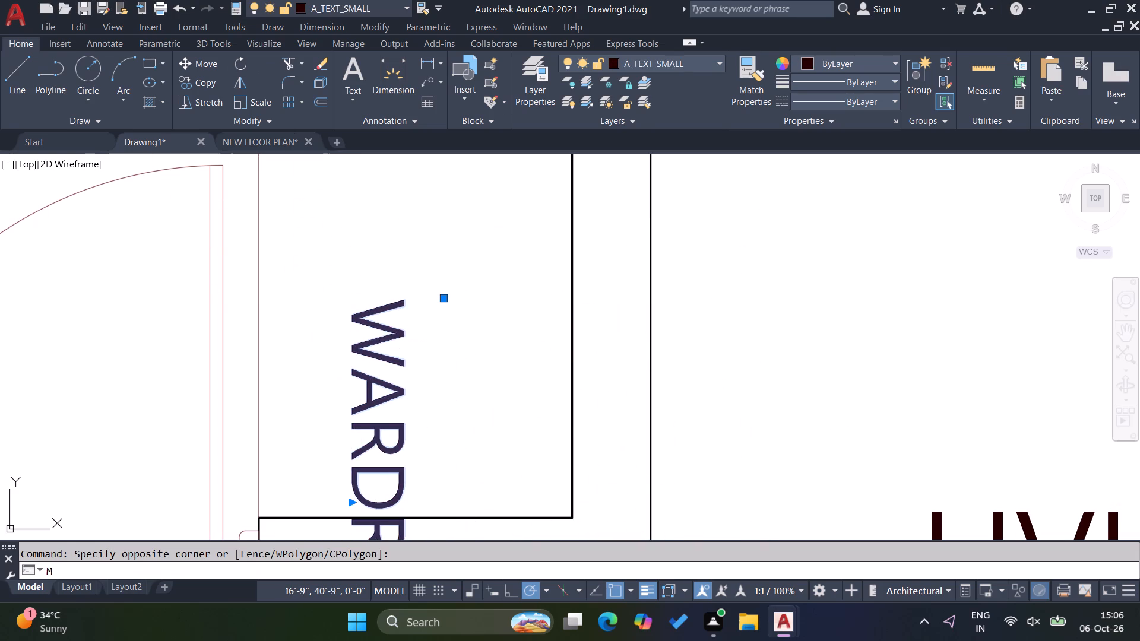
pyautogui.click(372, 385)
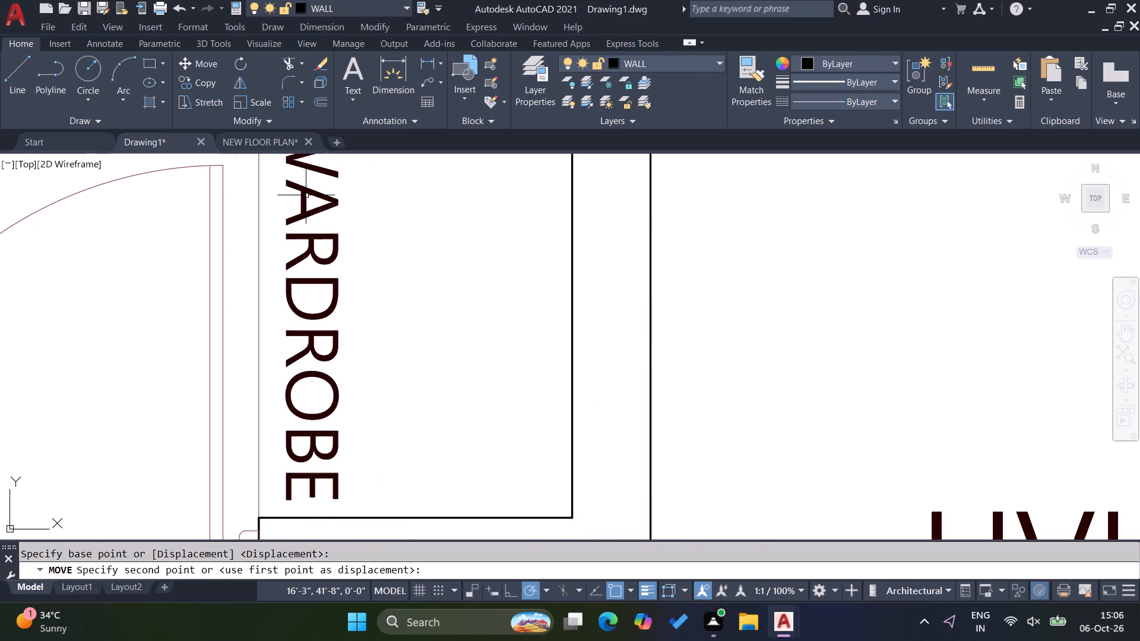
pyautogui.click(306, 195)
pyautogui.press('Escape')
# Copy the vertical WARDROBE label to the lower end of the strip beside the 11'6"X12'0" living area.
pyautogui.click(360, 265)
pyautogui.click(313, 214)
pyautogui.write('CO')
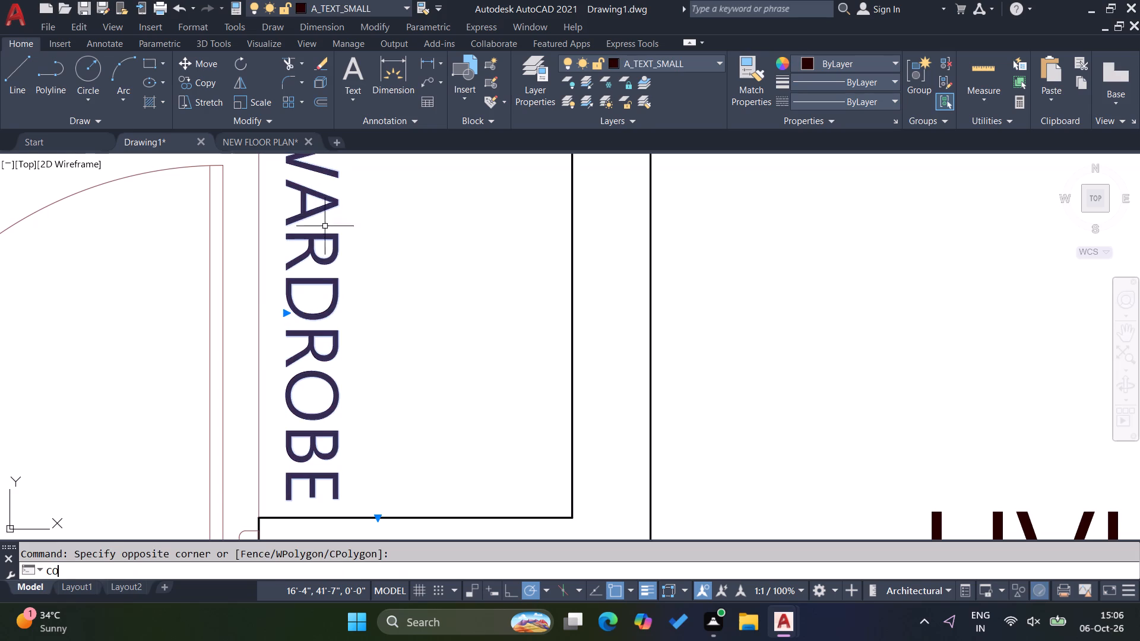
pyautogui.press('Return')
pyautogui.click(331, 261)
pyautogui.scroll(-3, 397, 272)
pyautogui.scroll(-2, 446, 303)
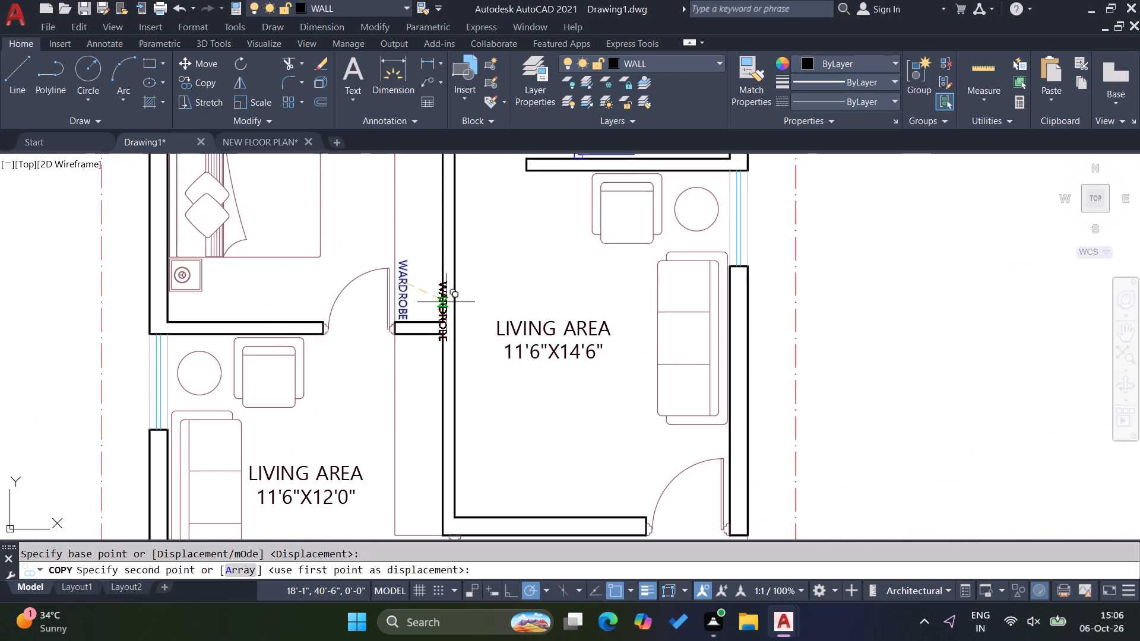
pyautogui.scroll(4, 426, 427)
pyautogui.scroll(-2, 428, 345)
pyautogui.scroll(2, 406, 387)
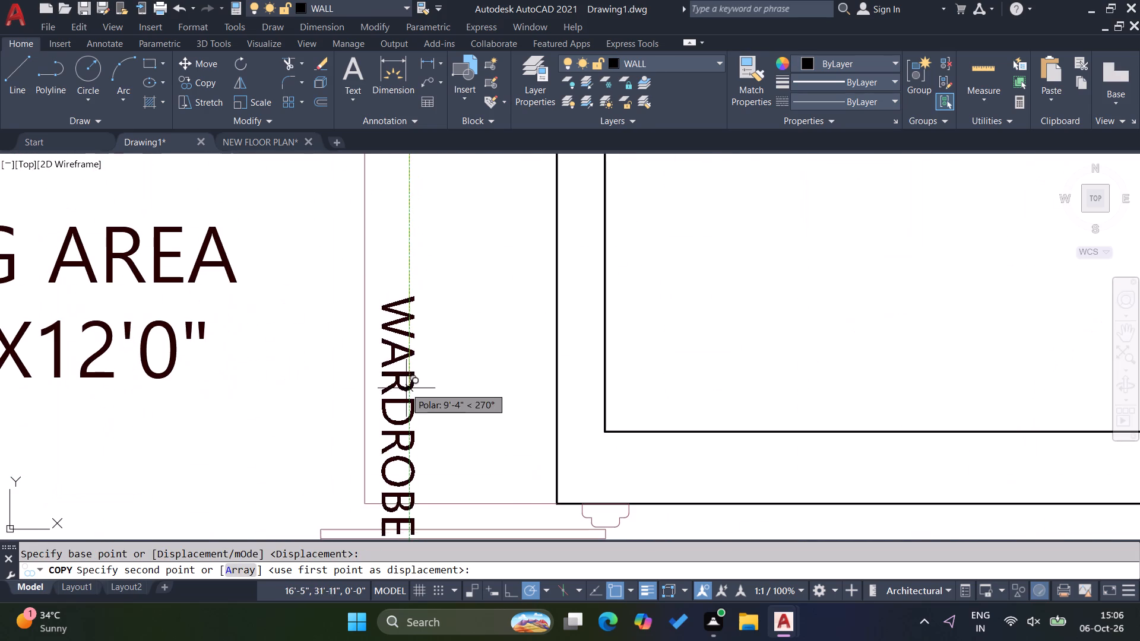
pyautogui.click(454, 313)
pyautogui.press('Escape')
# Rotate the copied WARDROBE label in the living area strip by 180°.
pyautogui.moveTo(470, 326); pyautogui.dragTo(465, 322)
pyautogui.click(423, 282)
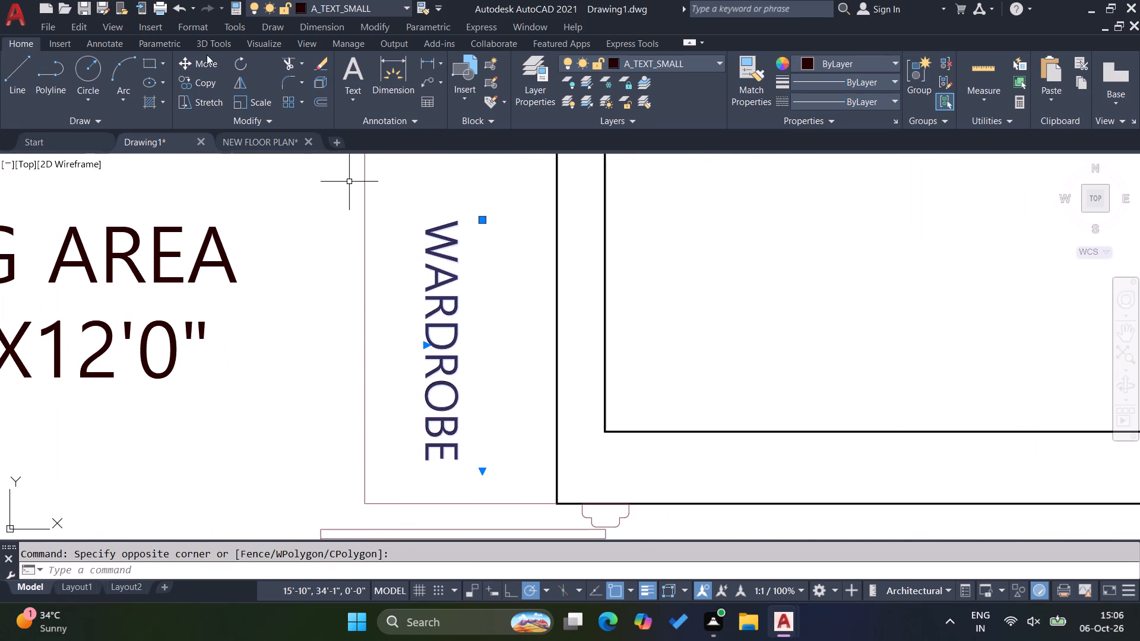
pyautogui.click(238, 64)
pyautogui.click(465, 303)
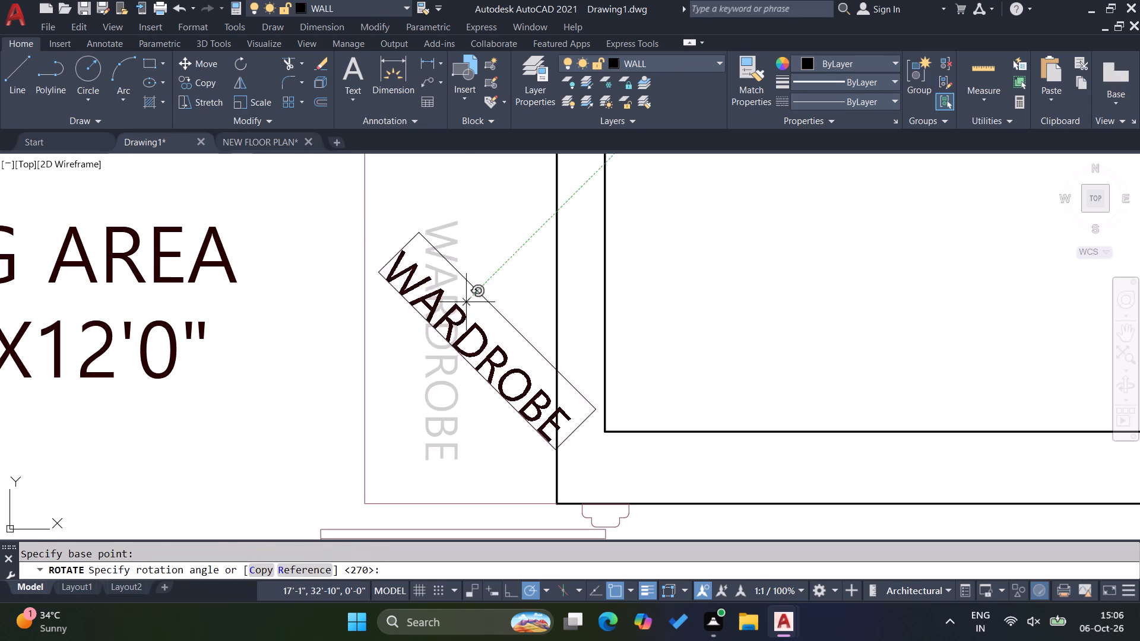
pyautogui.click(298, 303)
# Move the rotated WARDROBE label into the lower corner of the strip beside the 11'6"X12'0" living area.
pyautogui.moveTo(481, 364); pyautogui.dragTo(475, 359)
pyautogui.press('m')
pyautogui.press('Return')
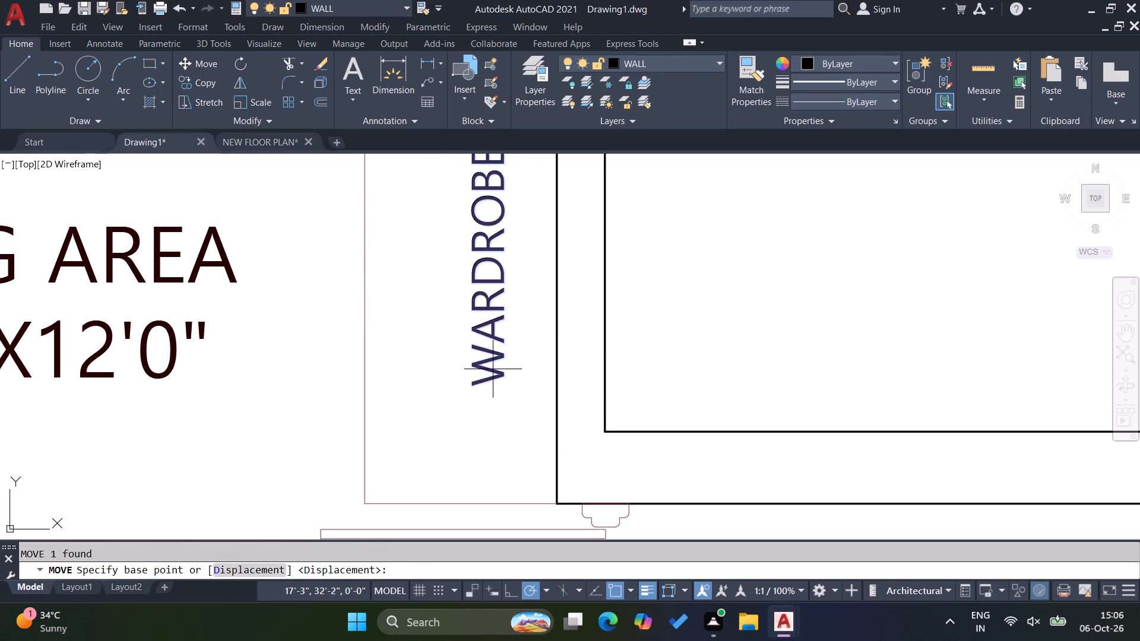
pyautogui.click(493, 369)
pyautogui.click(398, 480)
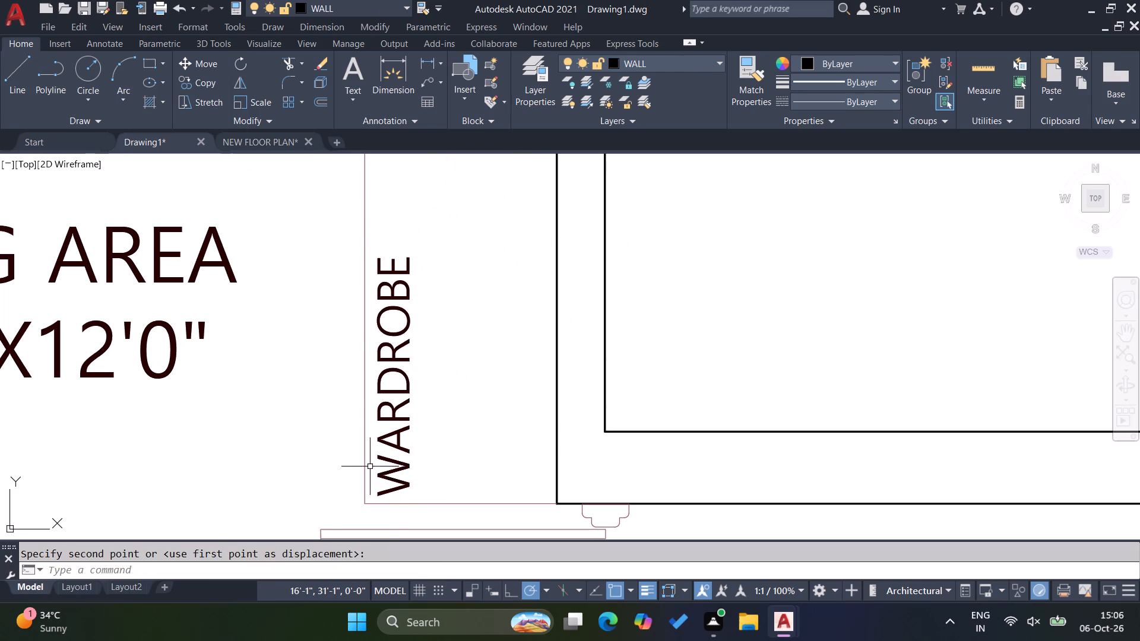
pyautogui.press('Escape')
pyautogui.press('Escape')
pyautogui.press('Escape')
# Change the text of the WARDROBE label in the living area strip to TV UNIT.
pyautogui.doubleClick(388, 434)
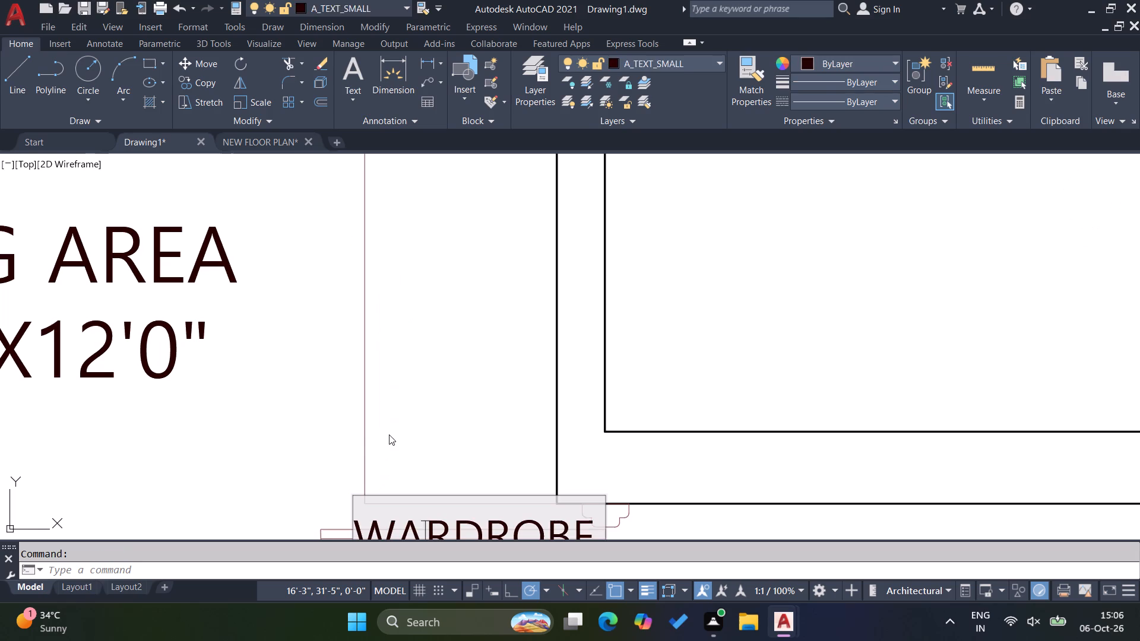
pyautogui.scroll(-2, 542, 387)
pyautogui.scroll(2, 544, 459)
pyautogui.moveTo(586, 436); pyautogui.dragTo(565, 431)
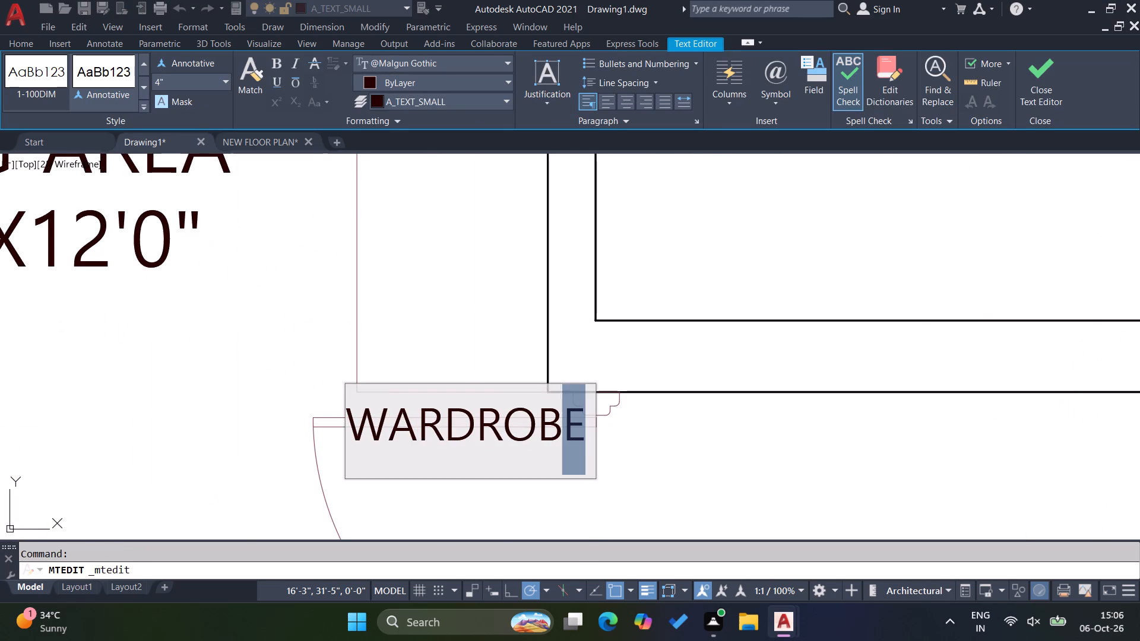
pyautogui.moveTo(565, 431); pyautogui.dragTo(314, 417)
pyautogui.write('TV')
pyautogui.press('space')
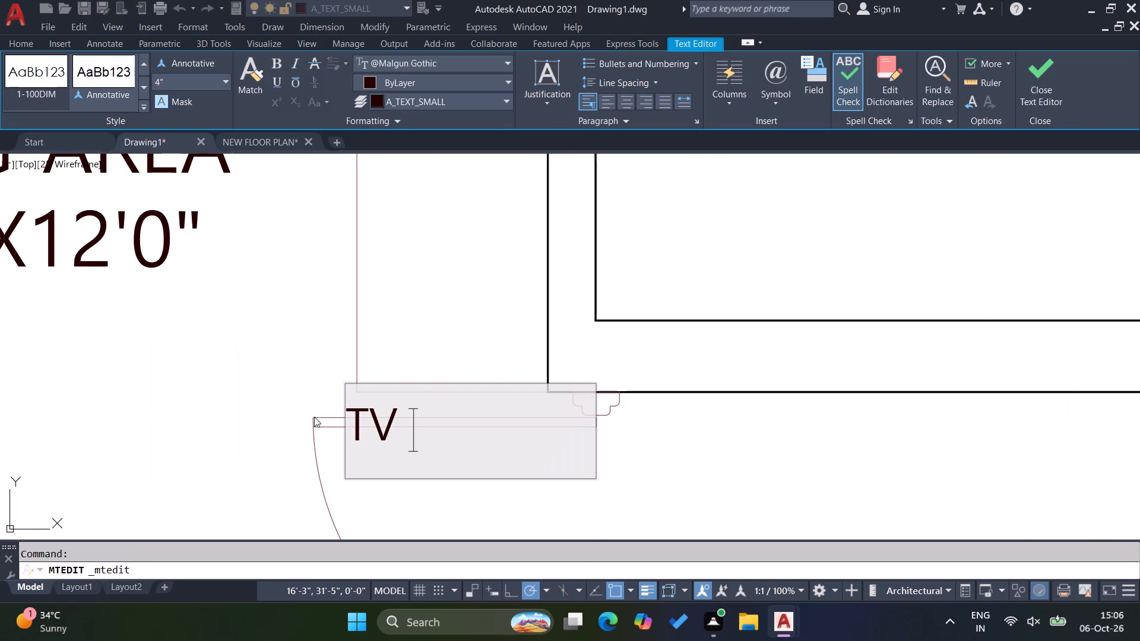
pyautogui.write('UNIT')
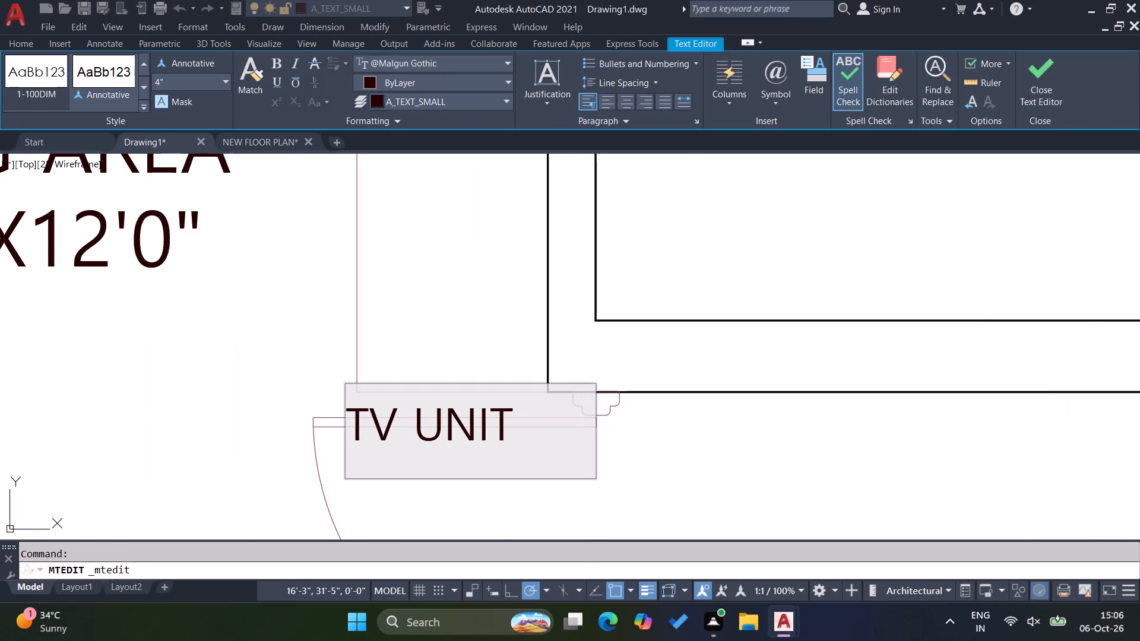
pyautogui.click(321, 341)
pyautogui.press('Escape')
pyautogui.press('Escape')
pyautogui.scroll(-3, 420, 398)
pyautogui.press('Escape')
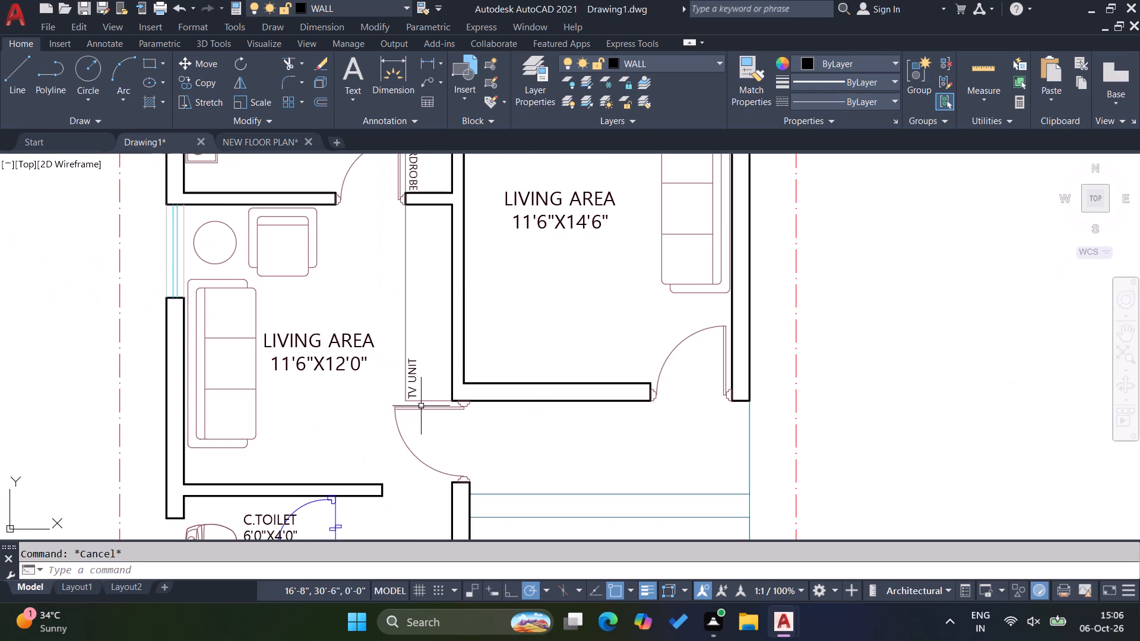
pyautogui.press('Escape')
# Rotate the WARDROBE label in the 11'6"X10'10" bedroom's strip by 180° to match the TV UNIT label's direction.
pyautogui.scroll(-2, 421, 406)
pyautogui.scroll(3, 406, 301)
pyautogui.click(445, 346)
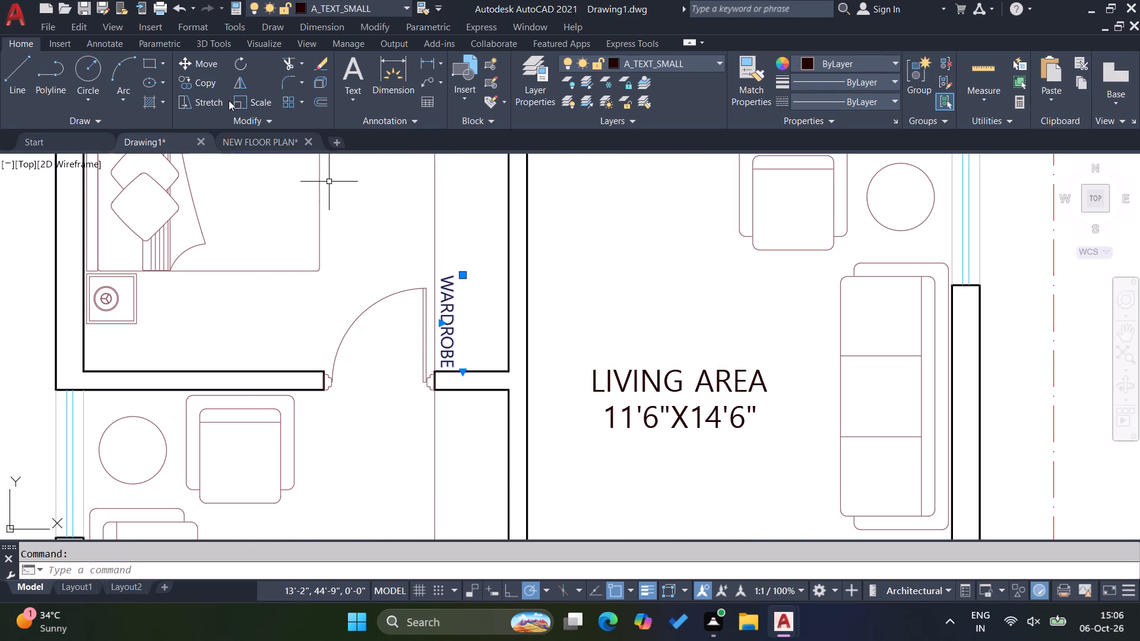
pyautogui.click(242, 68)
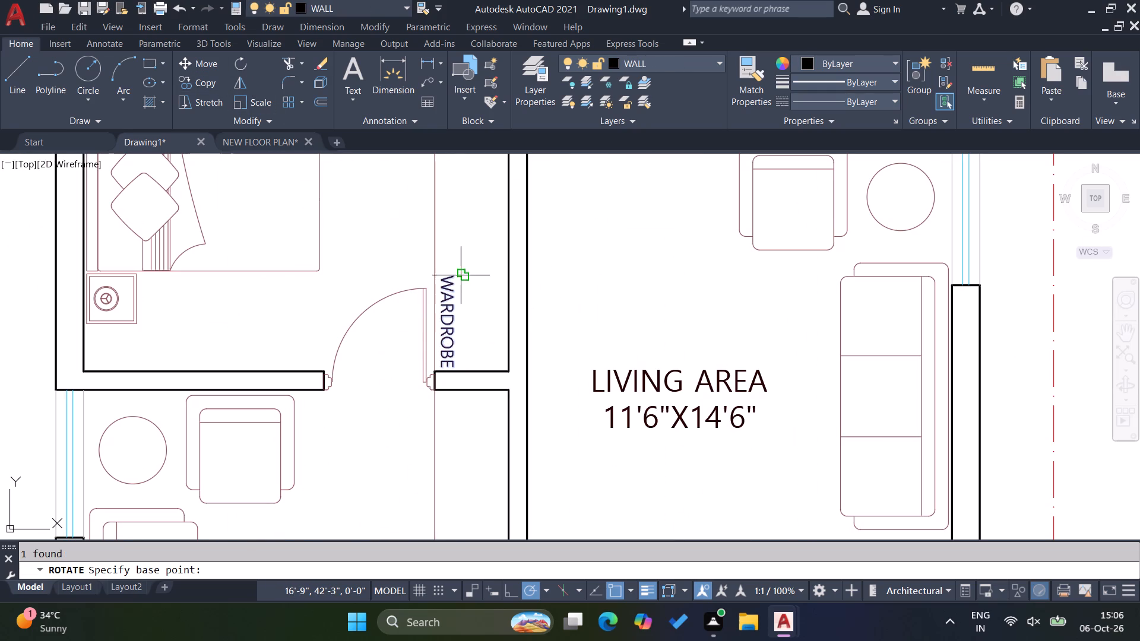
pyautogui.click(464, 274)
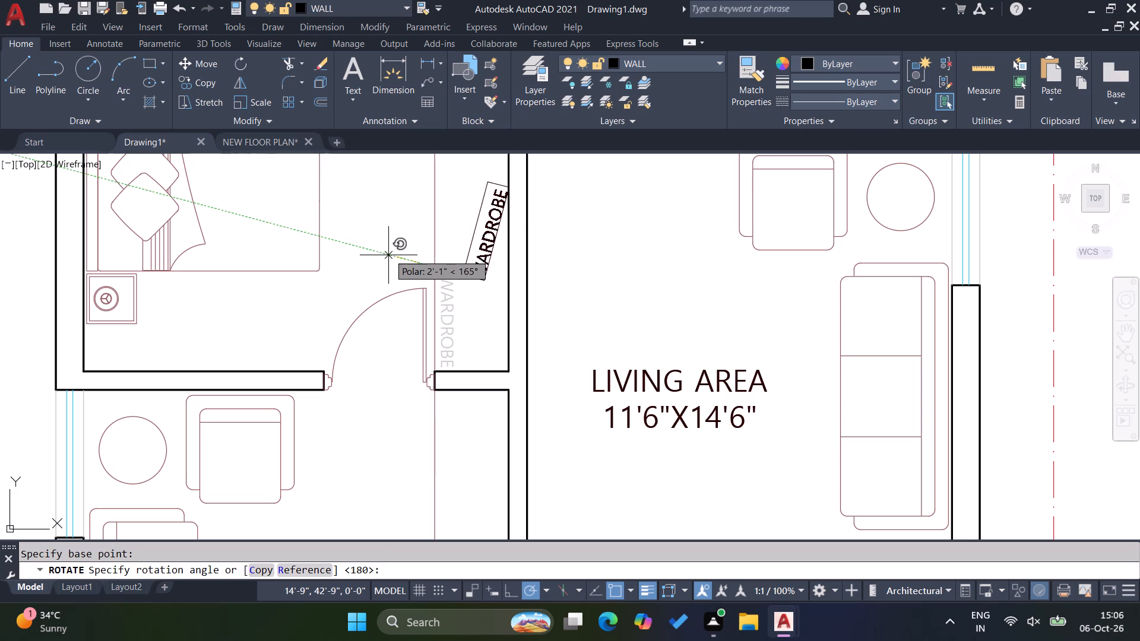
pyautogui.click(376, 270)
# Move the rotated WARDROBE label back down into the bedroom's wardrobe strip, just above its lower wall.
pyautogui.click(471, 285)
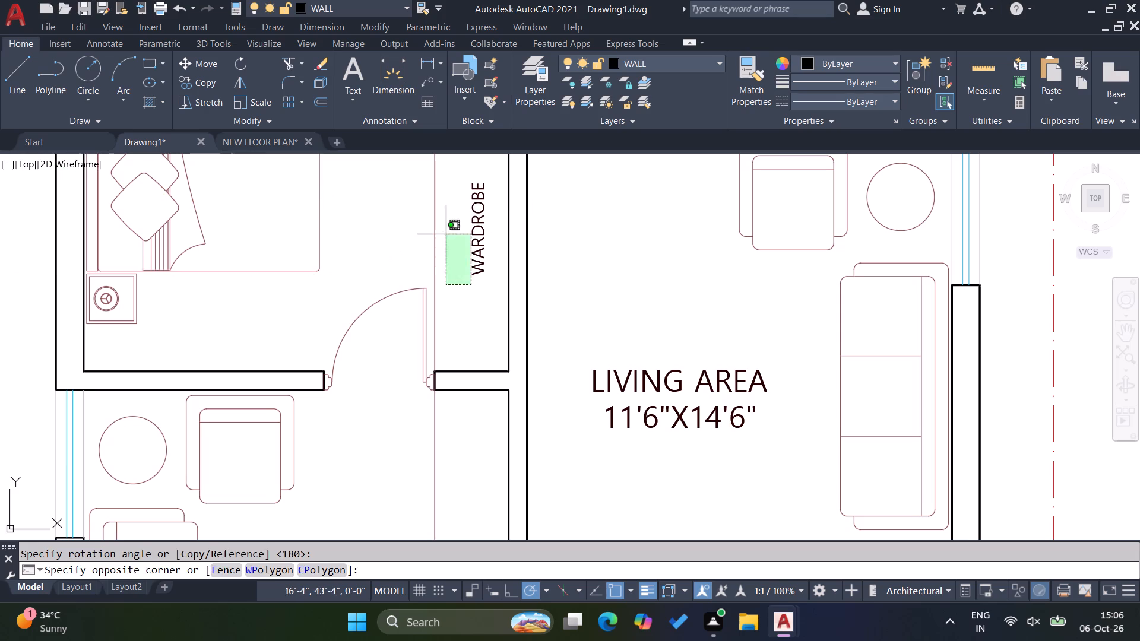
pyautogui.click(446, 234)
pyautogui.moveTo(490, 279); pyautogui.dragTo(482, 272)
pyautogui.click(473, 256)
pyautogui.press('m')
pyautogui.press('Return')
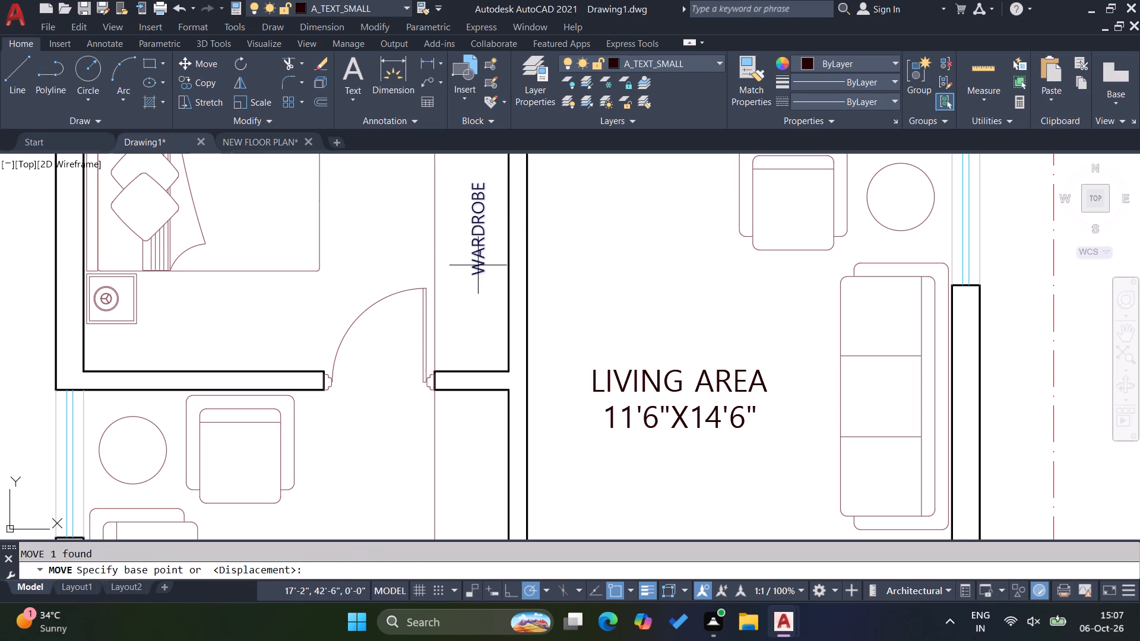
pyautogui.click(487, 278)
pyautogui.scroll(3, 458, 385)
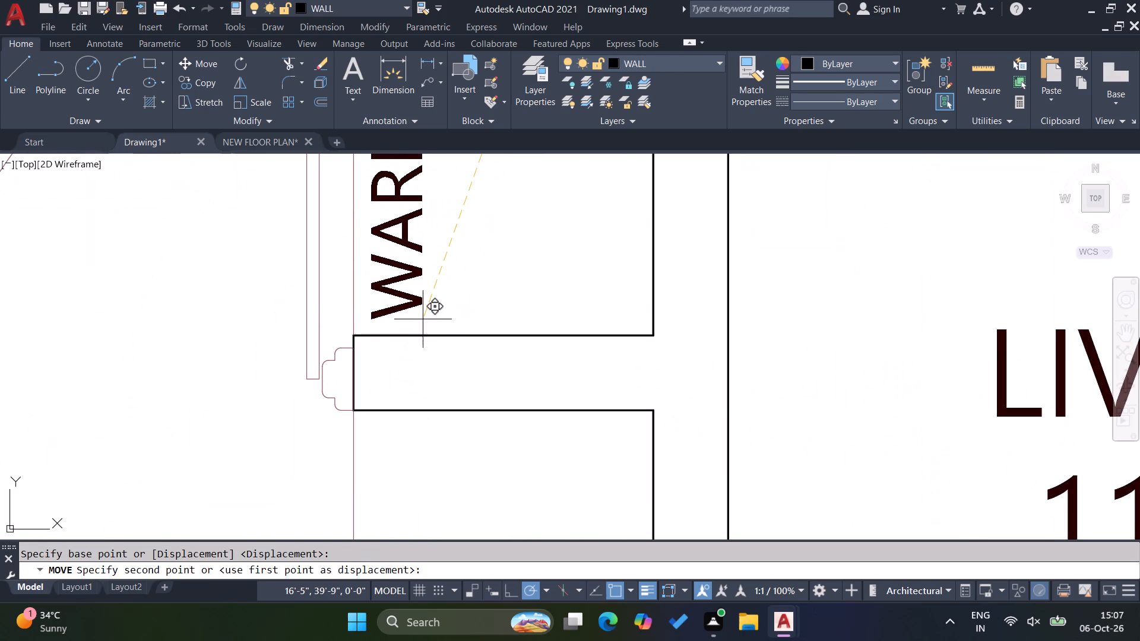
pyautogui.click(425, 322)
pyautogui.press('Escape')
pyautogui.press('Escape')
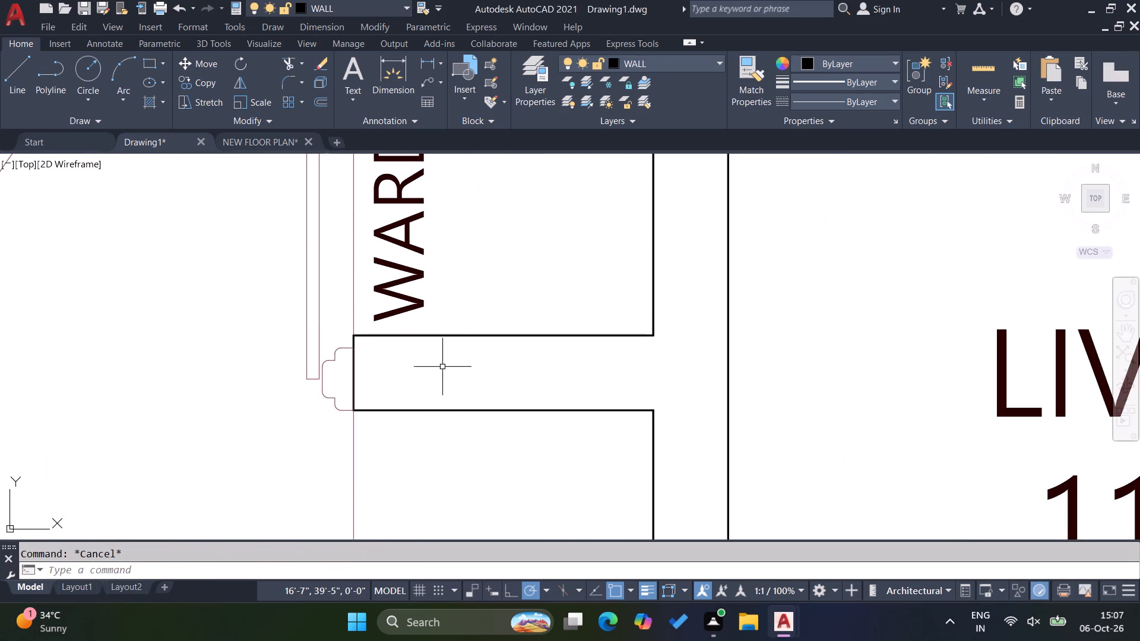
pyautogui.press('Escape')
pyautogui.press('Escape')
pyautogui.press('Escape')
pyautogui.press('Escape')
pyautogui.press('Escape')
pyautogui.press('Escape')
pyautogui.press('Escape')
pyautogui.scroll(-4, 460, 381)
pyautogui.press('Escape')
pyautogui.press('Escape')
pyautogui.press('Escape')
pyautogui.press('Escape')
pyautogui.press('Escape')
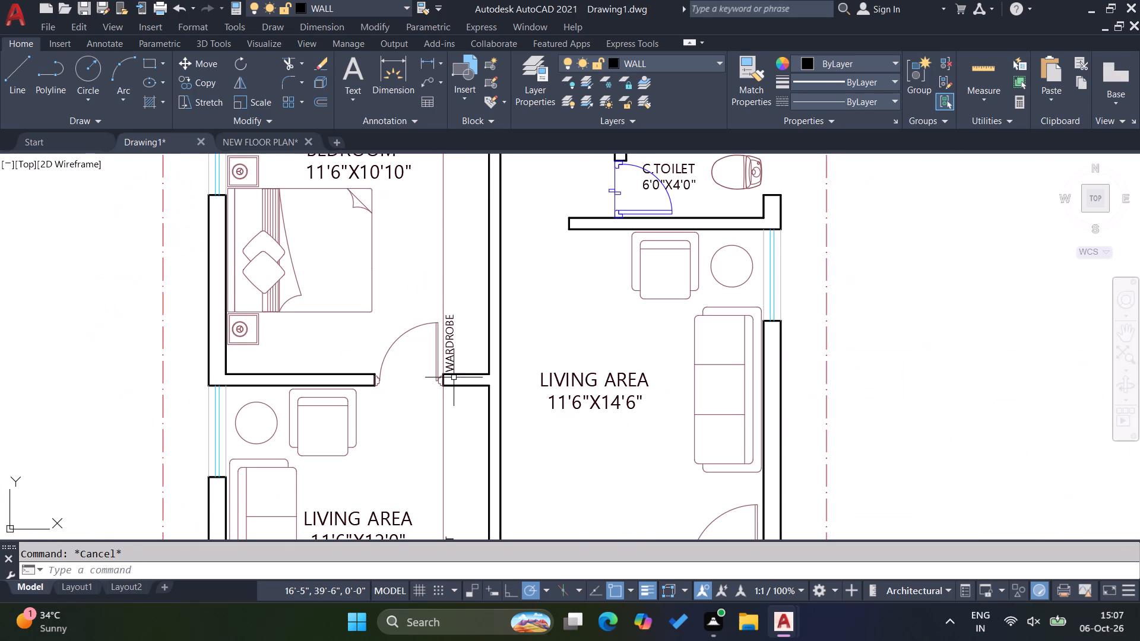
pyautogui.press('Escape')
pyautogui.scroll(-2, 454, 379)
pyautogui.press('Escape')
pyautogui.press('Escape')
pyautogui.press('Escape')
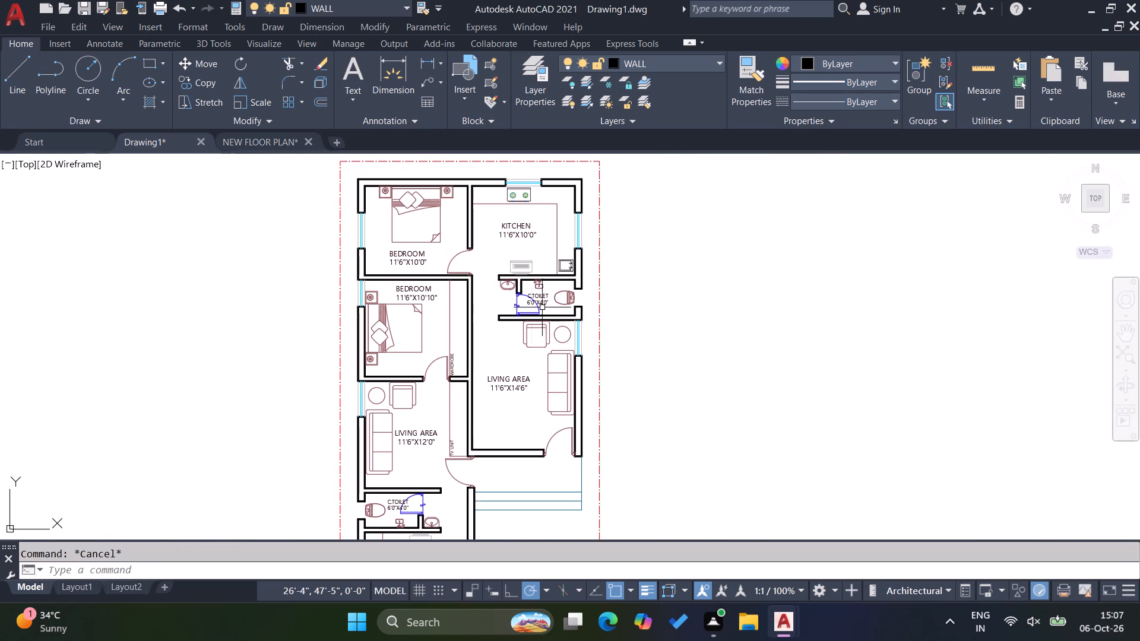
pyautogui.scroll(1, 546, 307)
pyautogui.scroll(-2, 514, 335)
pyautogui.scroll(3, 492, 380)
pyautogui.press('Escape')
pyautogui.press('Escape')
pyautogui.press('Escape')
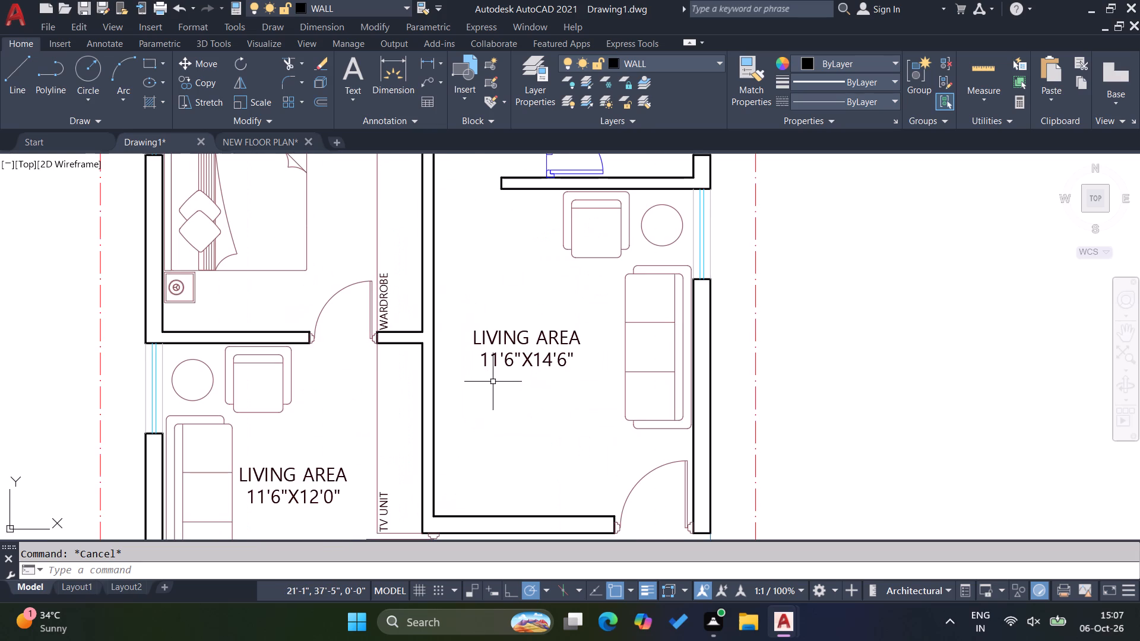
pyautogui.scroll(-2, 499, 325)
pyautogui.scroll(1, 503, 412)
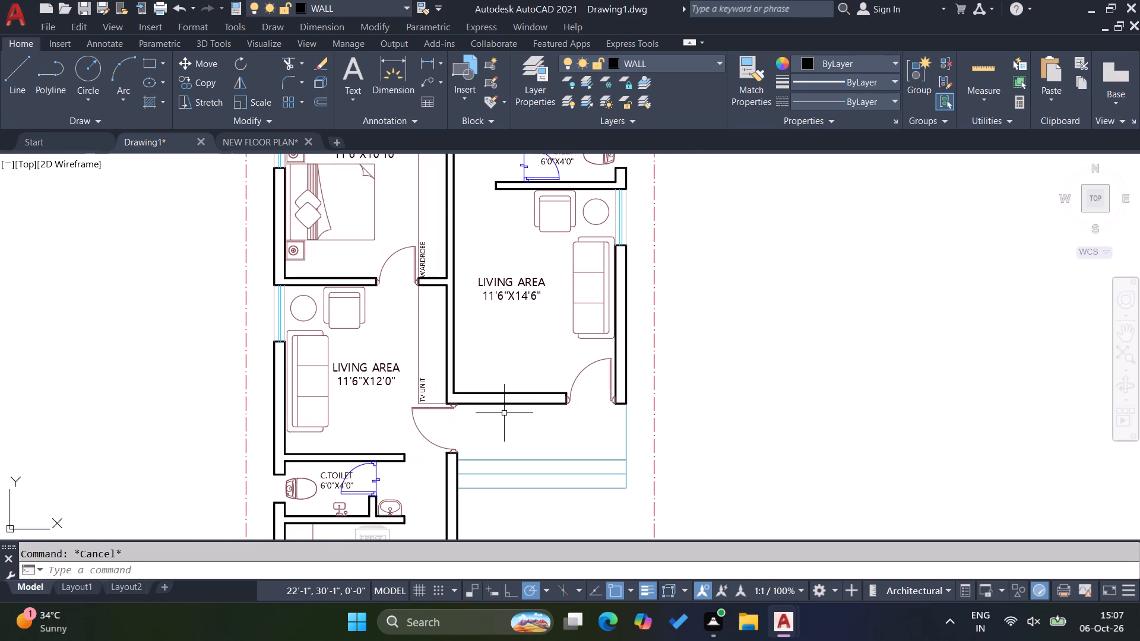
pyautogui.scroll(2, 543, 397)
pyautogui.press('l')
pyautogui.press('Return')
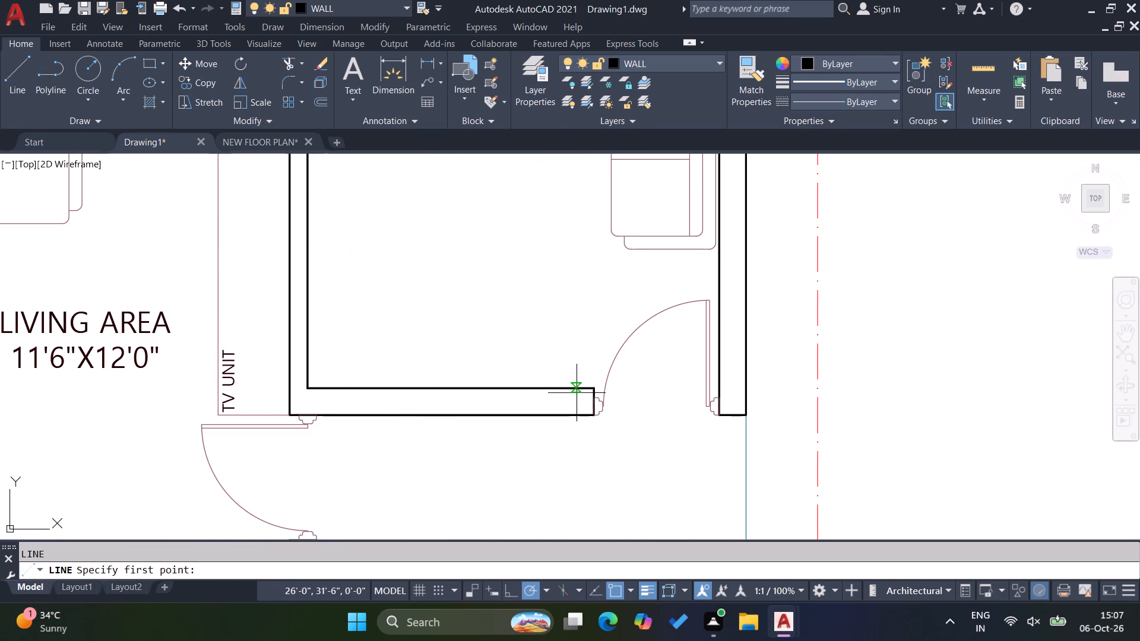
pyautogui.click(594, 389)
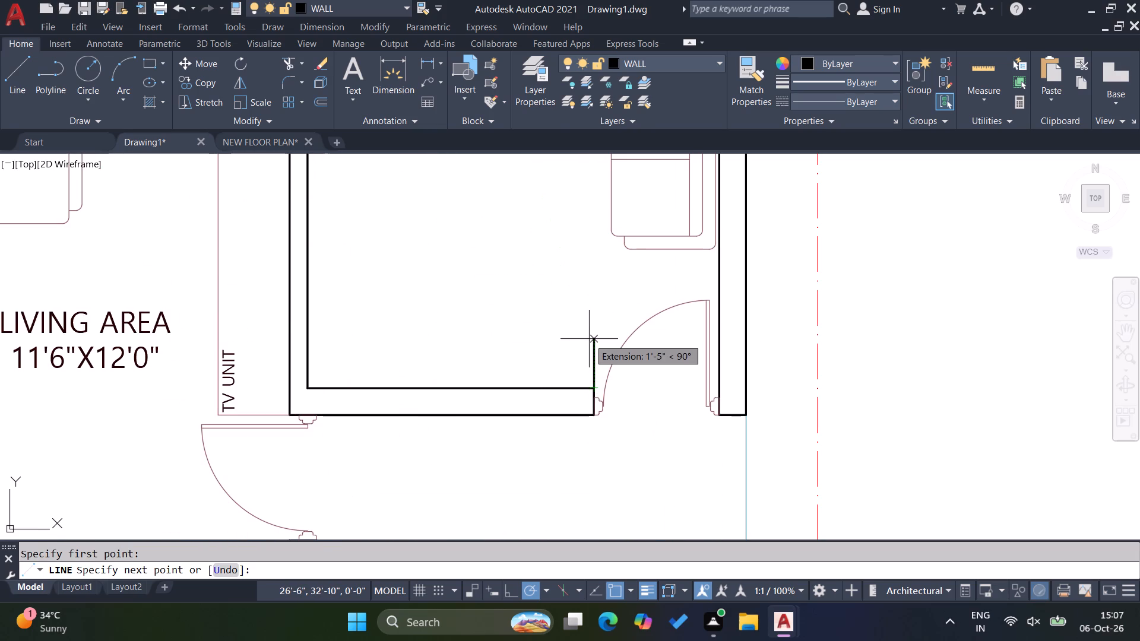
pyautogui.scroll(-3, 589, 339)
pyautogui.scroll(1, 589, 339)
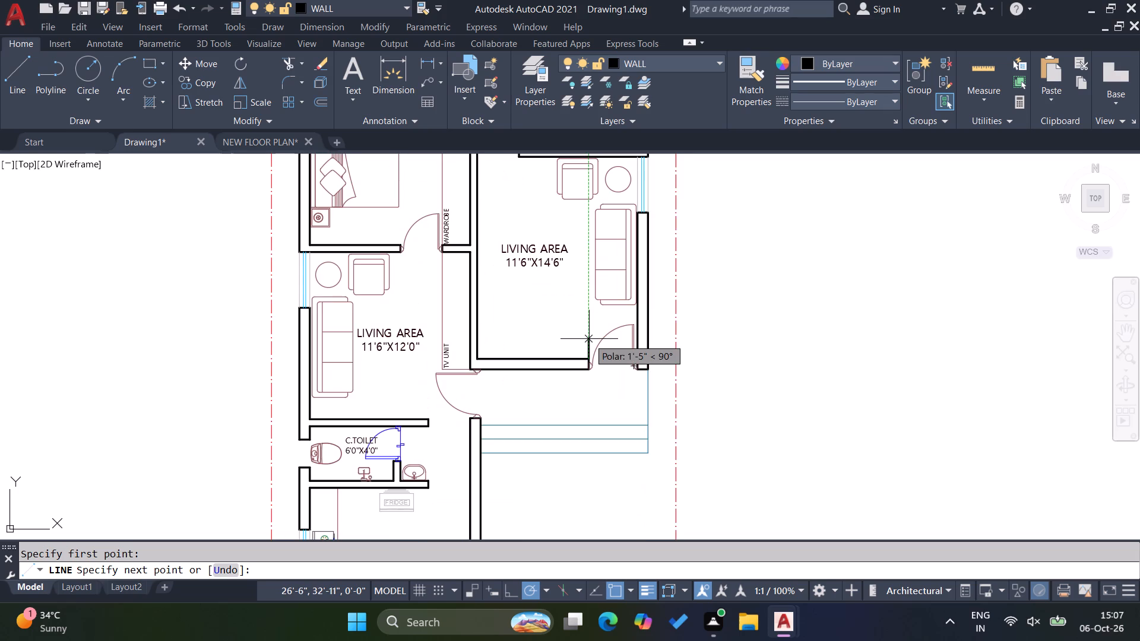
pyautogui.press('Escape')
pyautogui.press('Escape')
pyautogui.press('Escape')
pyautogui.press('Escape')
# Draw a vertical line from the inner midpoint of the 11'6"X14'6" living area's lower wall down across the wall.
pyautogui.press('l')
pyautogui.press('Return')
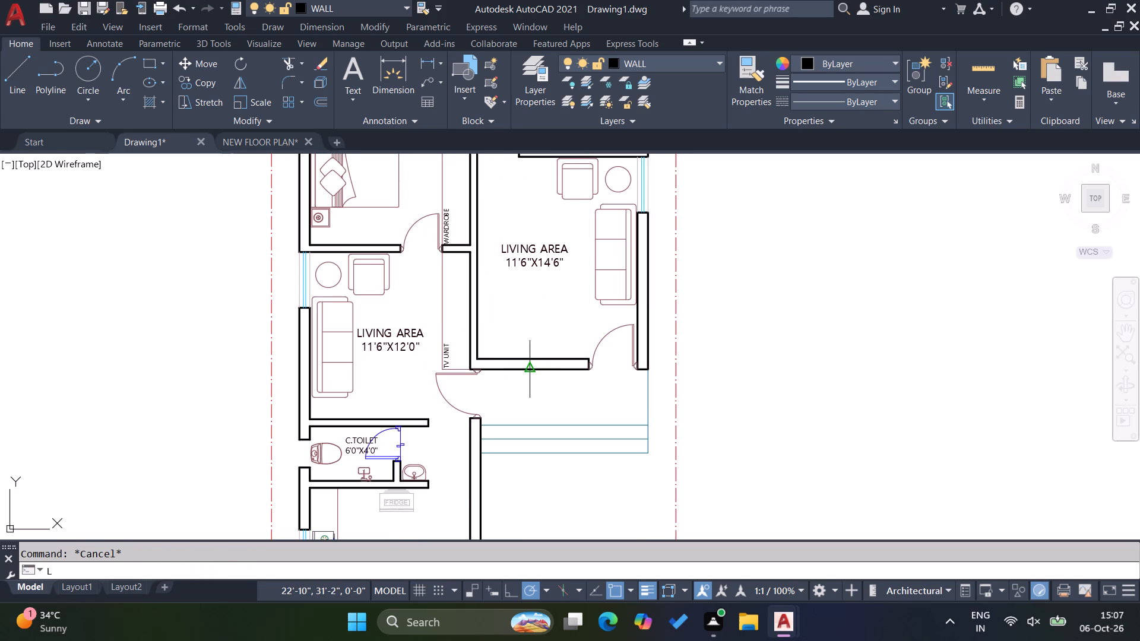
pyautogui.click(533, 357)
pyautogui.click(530, 398)
pyautogui.press('Escape')
pyautogui.press('Escape')
# Offset the vertical line 2' to each side to mark the edges of a window opening.
pyautogui.scroll(2, 534, 379)
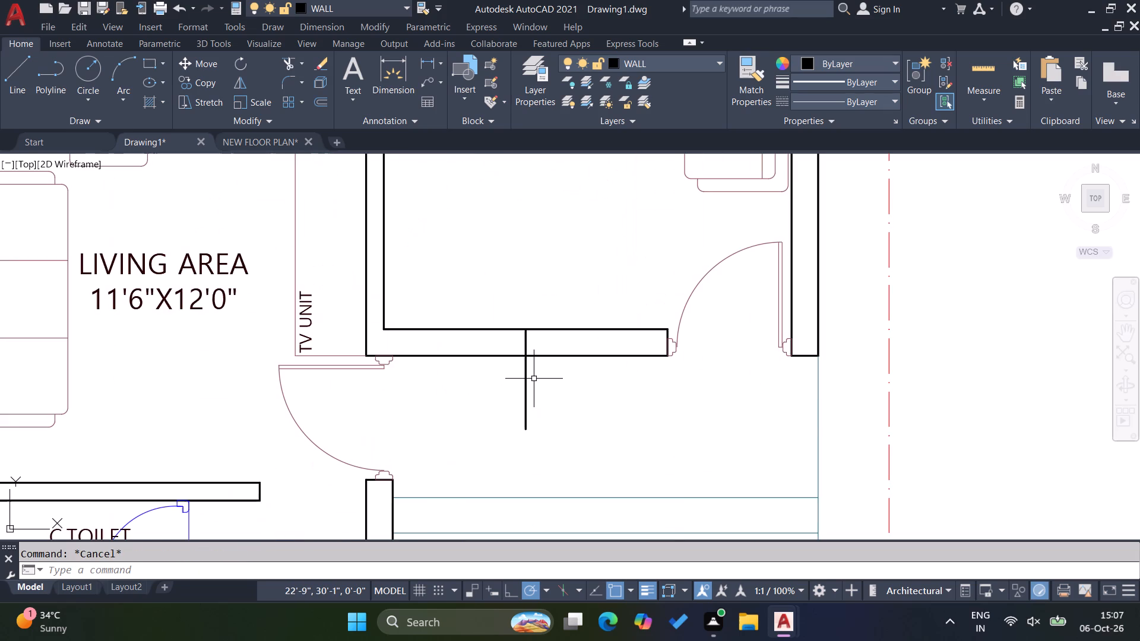
pyautogui.press('Escape')
pyautogui.press('o')
pyautogui.press('Return')
pyautogui.write("2'")
pyautogui.press('Return')
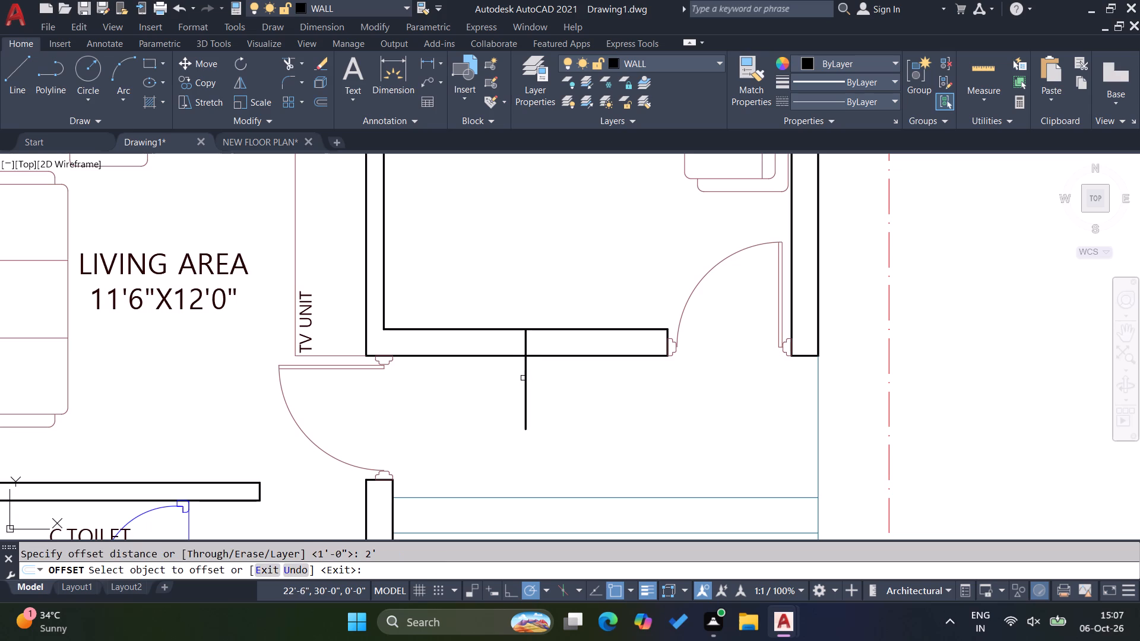
pyautogui.click(523, 377)
pyautogui.click(526, 376)
pyautogui.click(556, 369)
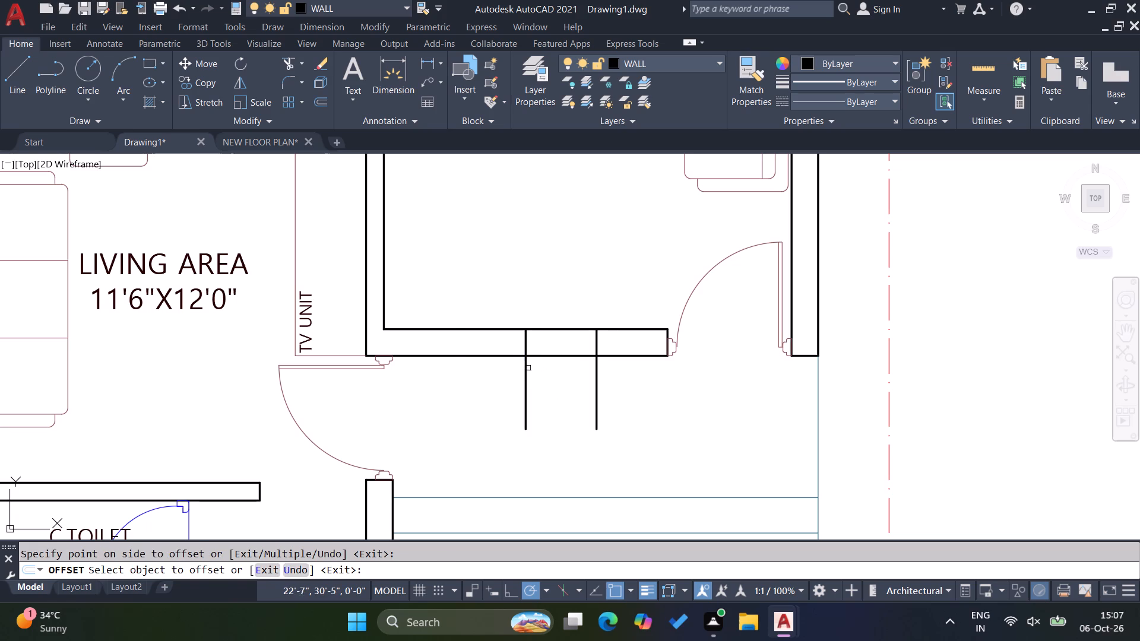
pyautogui.moveTo(527, 368); pyautogui.dragTo(516, 368)
pyautogui.click(449, 386)
pyautogui.press('Escape')
pyautogui.press('Escape')
pyautogui.press('Escape')
# Trim the line ends below the wall, the centre line and the wall segments between the offset lines to cut the window opening.
pyautogui.press('t')
pyautogui.press('r')
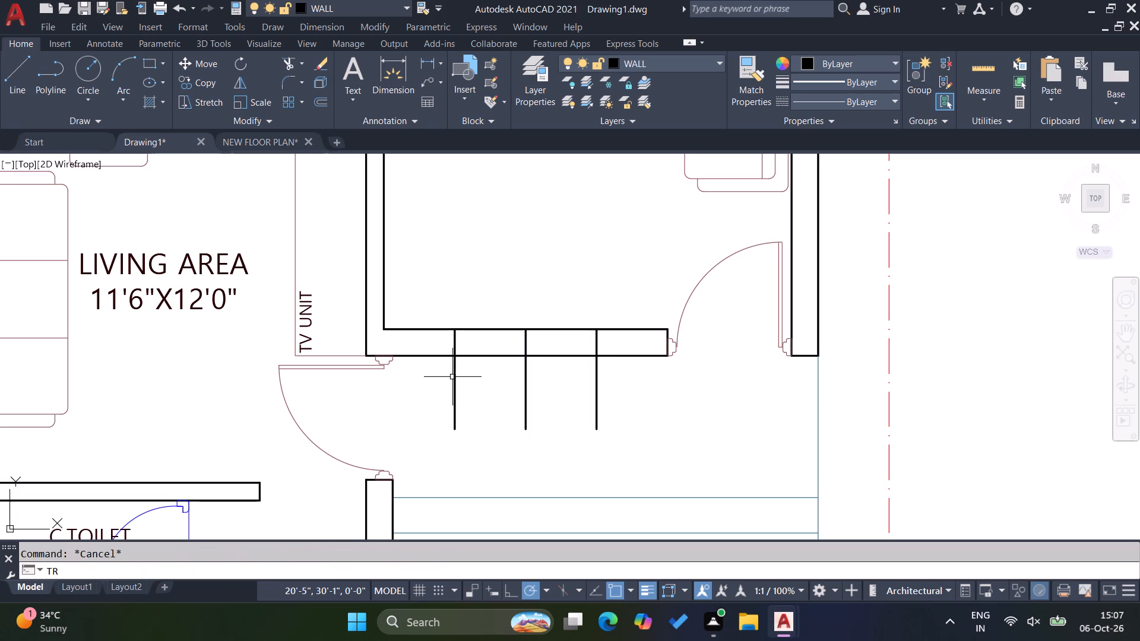
pyautogui.press('Return')
pyautogui.click(456, 387)
pyautogui.click(524, 376)
pyautogui.moveTo(566, 386); pyautogui.dragTo(572, 387)
pyautogui.click(641, 394)
pyautogui.moveTo(507, 375); pyautogui.dragTo(506, 370)
pyautogui.click(542, 316)
pyautogui.click(532, 375)
pyautogui.click(511, 323)
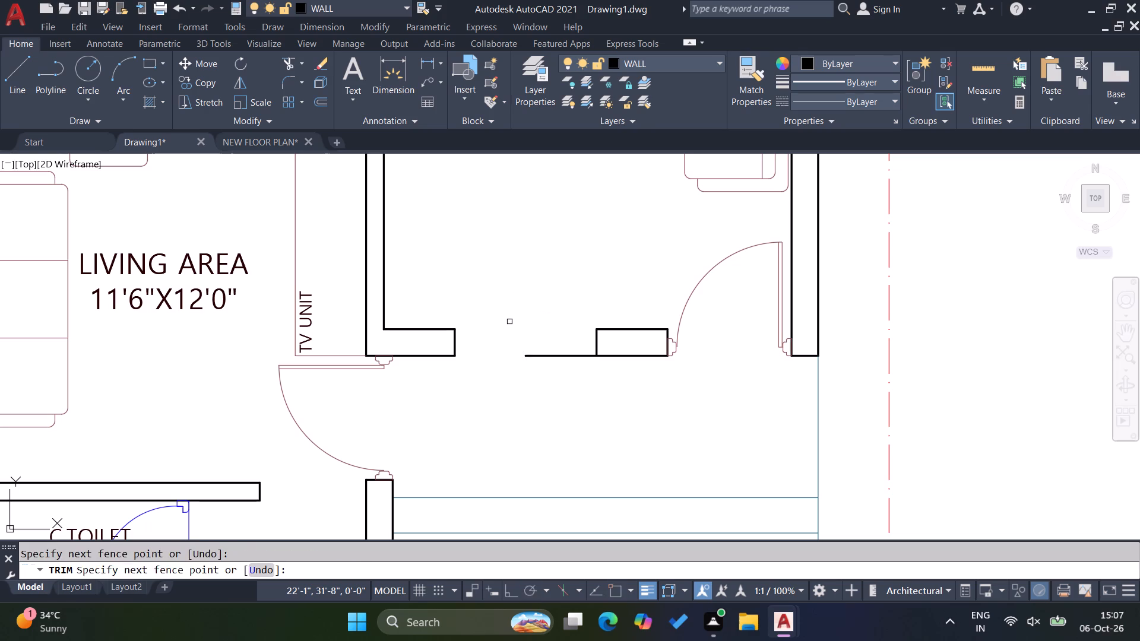
pyautogui.click(528, 331)
pyautogui.click(545, 382)
pyautogui.press('Escape')
pyautogui.press('Escape')
pyautogui.press('Escape')
# Copy the window in the upper kitchen's outer top wall into the new opening in the 11'6"X14'6" living area's lower wall.
pyautogui.scroll(-3, 544, 379)
pyautogui.press('Escape')
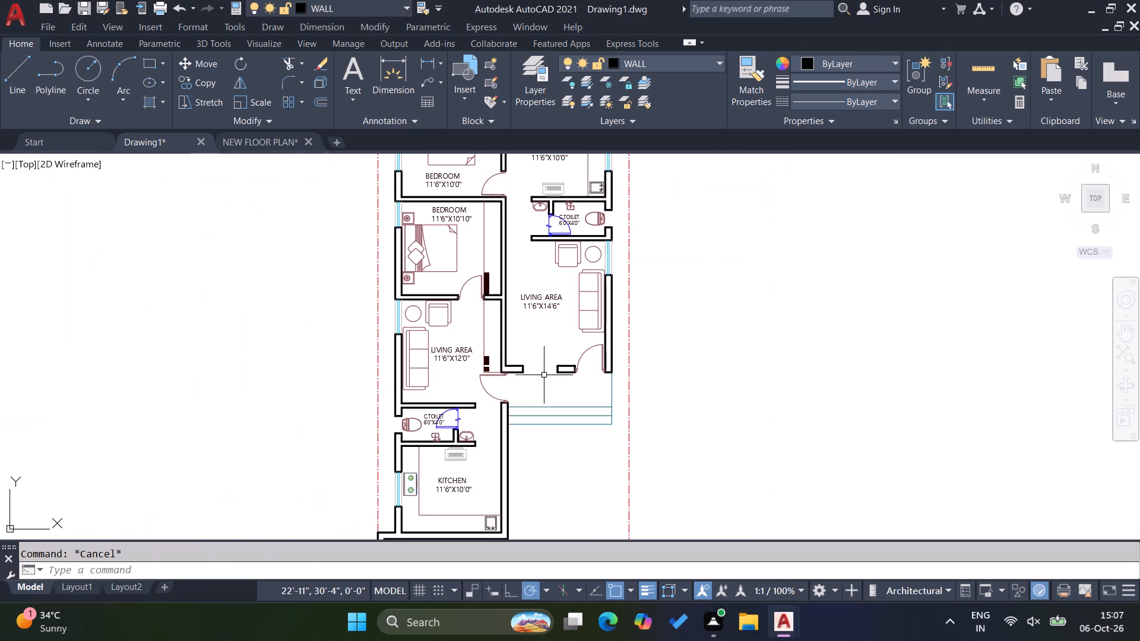
pyautogui.scroll(-1, 506, 418)
pyautogui.scroll(2, 533, 237)
pyautogui.scroll(3, 567, 180)
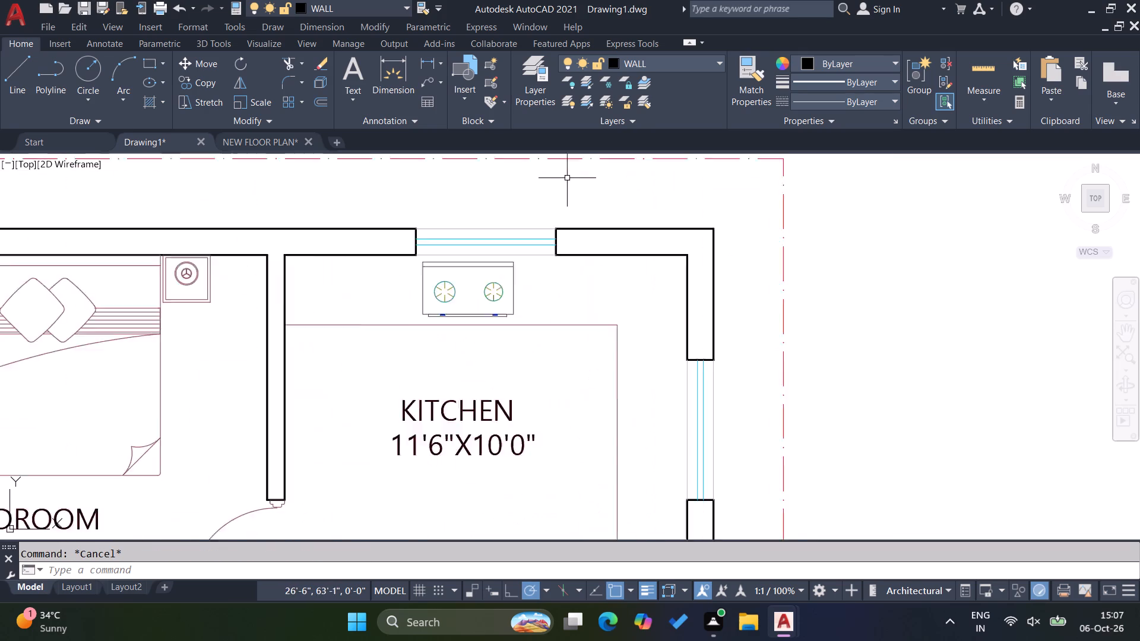
pyautogui.moveTo(529, 337); pyautogui.dragTo(525, 329)
pyautogui.click(518, 218)
pyautogui.write('CO')
pyautogui.press('Return')
pyautogui.click(327, 296)
pyautogui.scroll(-2, 398, 272)
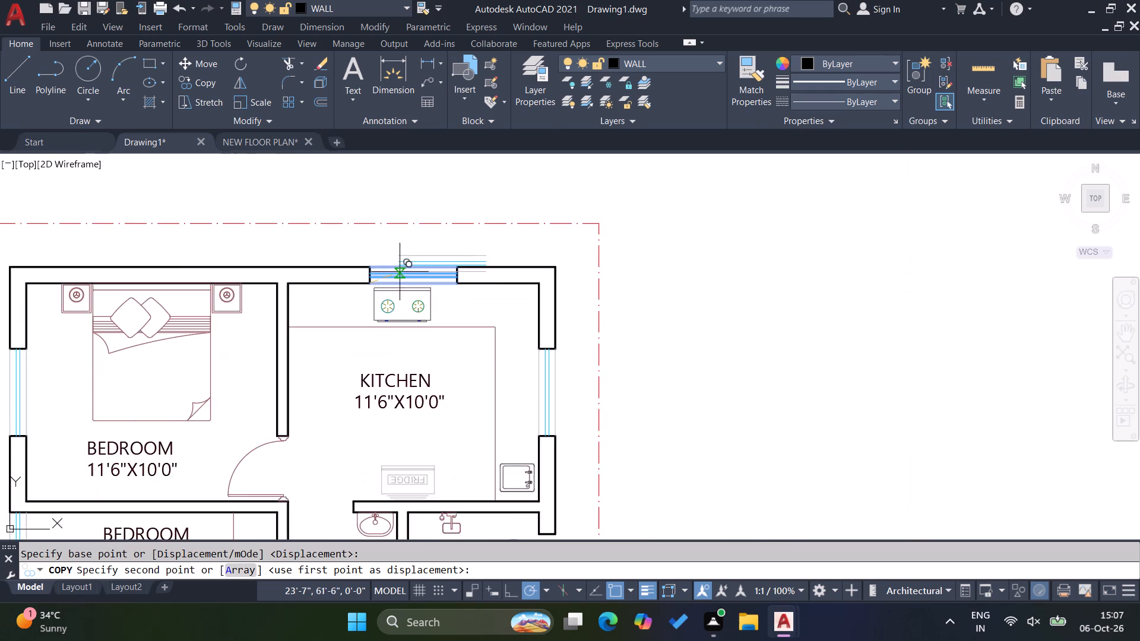
pyautogui.scroll(-4, 439, 259)
pyautogui.scroll(5, 422, 373)
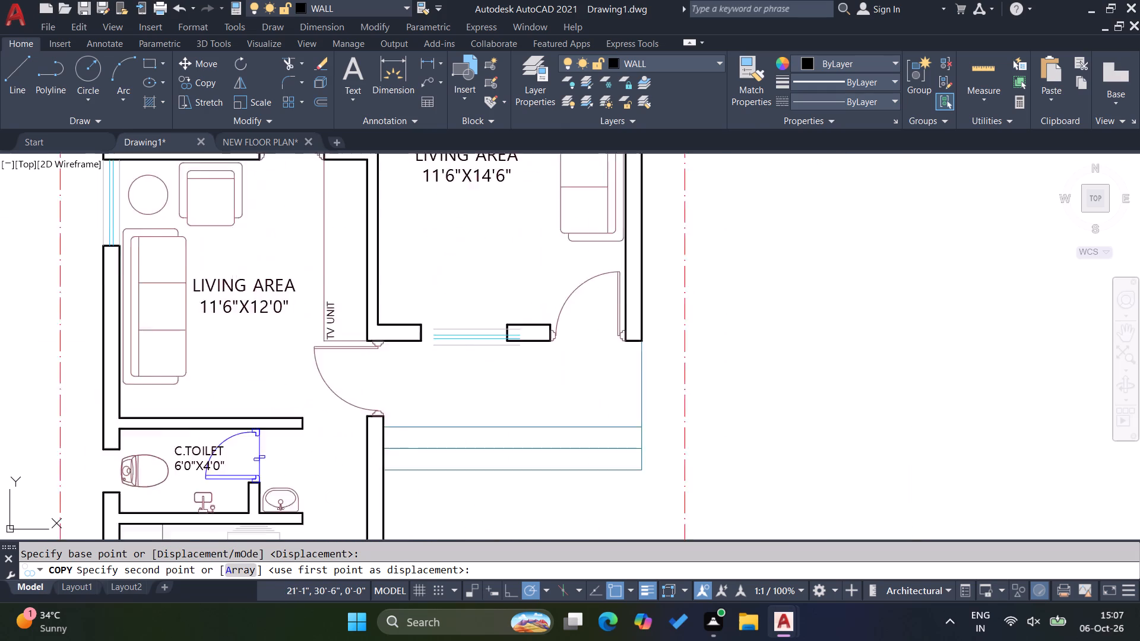
pyautogui.click(410, 340)
pyautogui.press('Escape')
pyautogui.press('Escape')
pyautogui.press('Escape')
pyautogui.press('Escape')
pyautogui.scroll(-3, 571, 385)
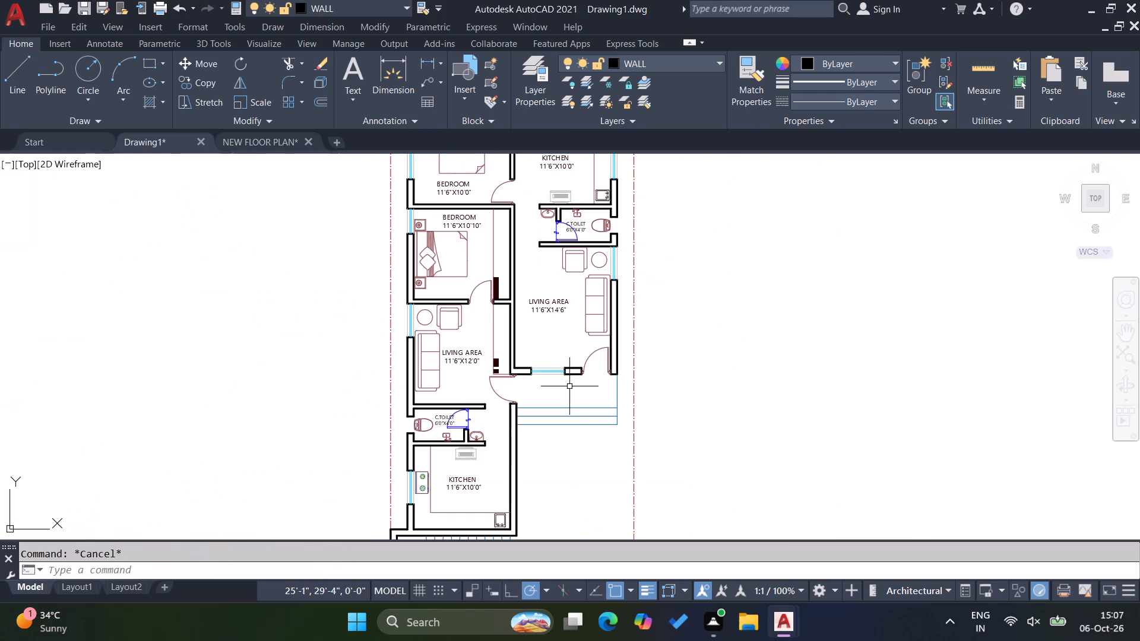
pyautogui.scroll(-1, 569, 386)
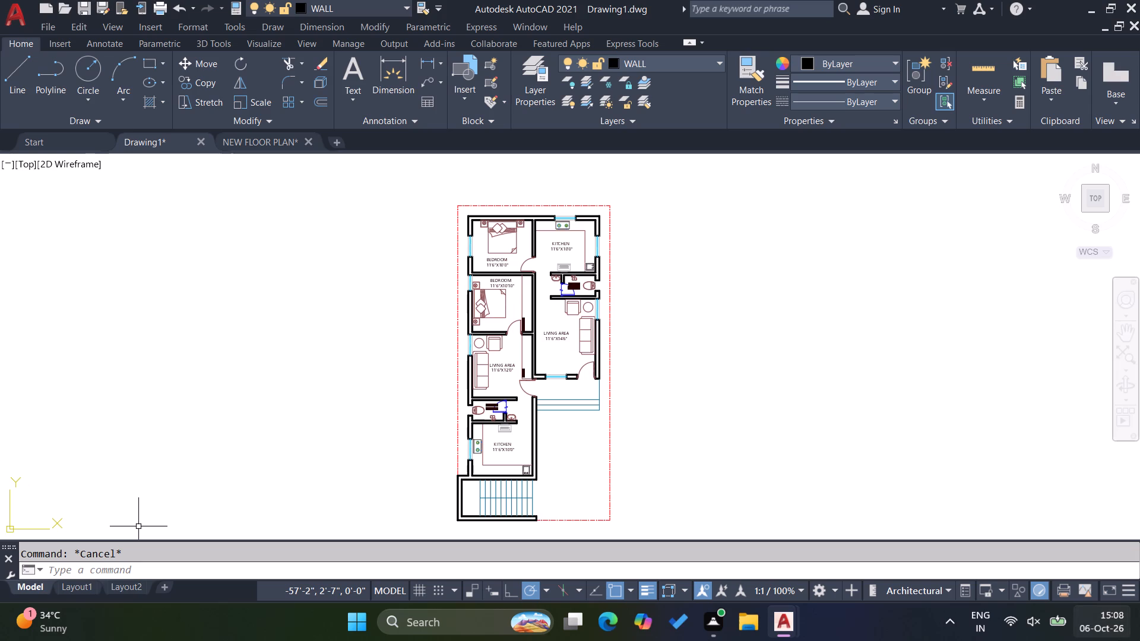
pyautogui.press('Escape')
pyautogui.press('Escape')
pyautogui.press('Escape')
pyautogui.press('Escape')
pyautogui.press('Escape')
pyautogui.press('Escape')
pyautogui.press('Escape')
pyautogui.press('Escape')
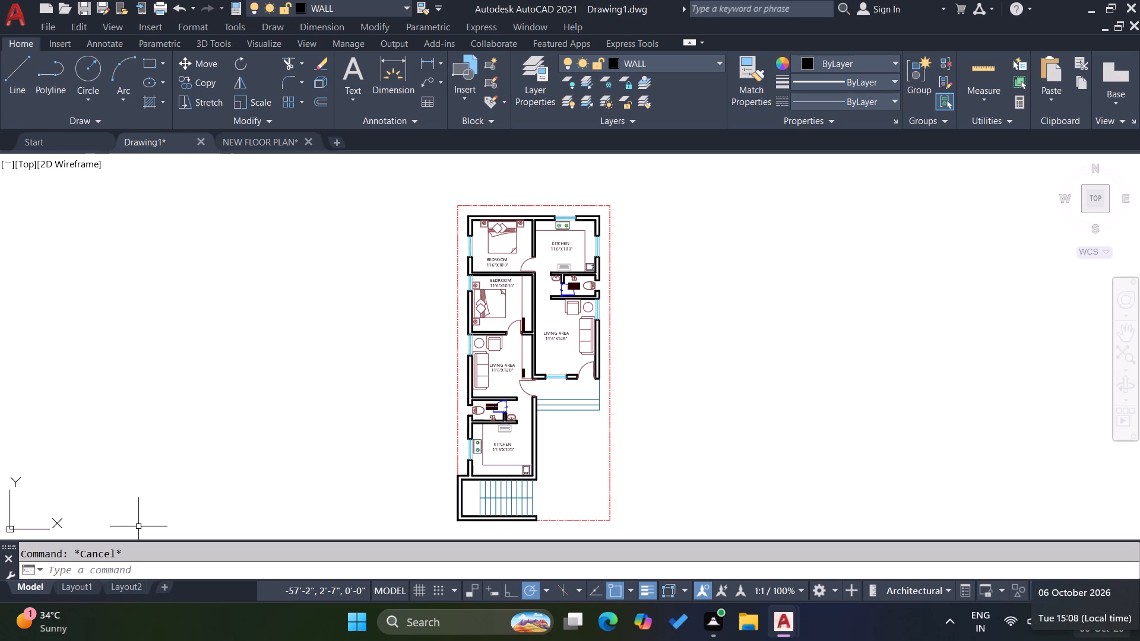
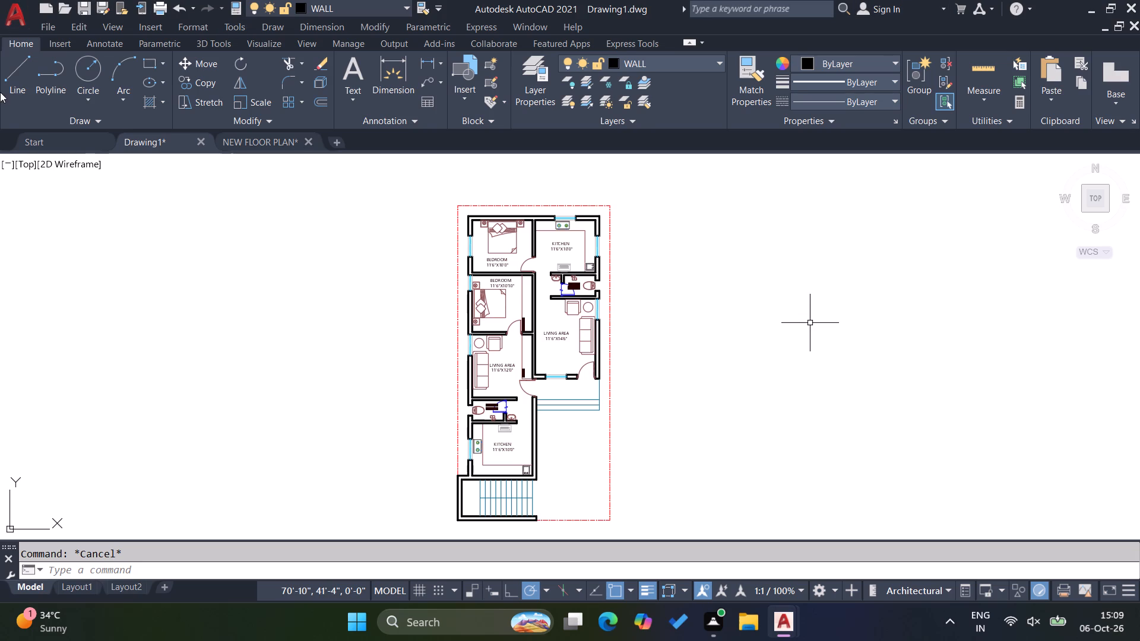
# Examine the floor plan's rooms, window openings and entrance steps.
pyautogui.press('Escape')
pyautogui.press('Escape')
pyautogui.press('Escape')
pyautogui.press('Escape')
pyautogui.press('Escape')
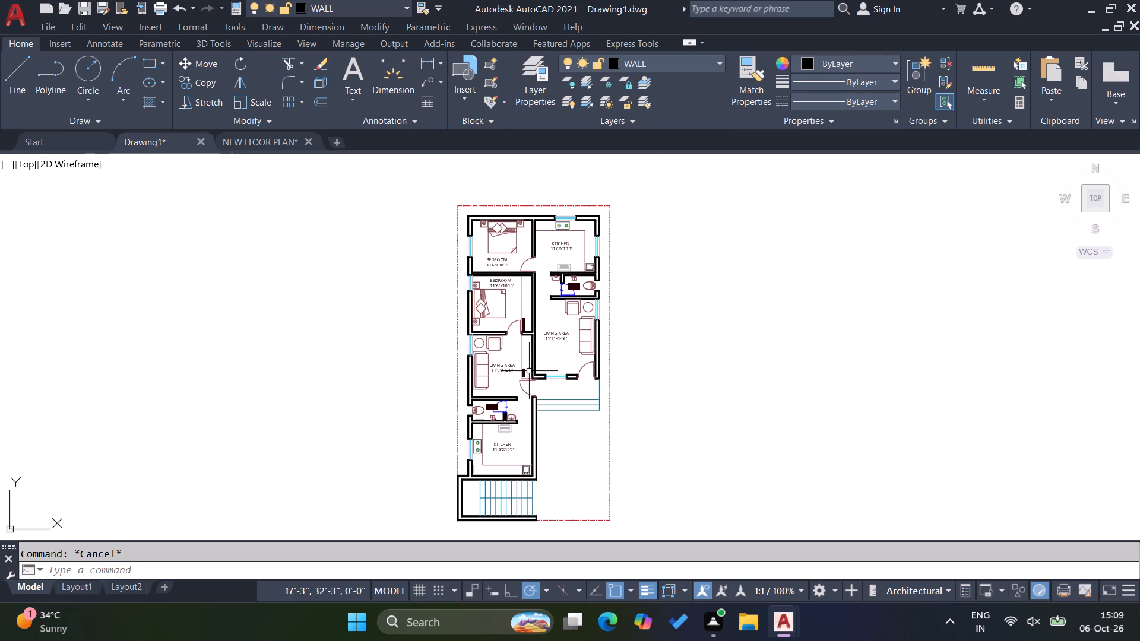
pyautogui.press('Escape')
pyautogui.scroll(2, 544, 379)
pyautogui.scroll(-3, 545, 359)
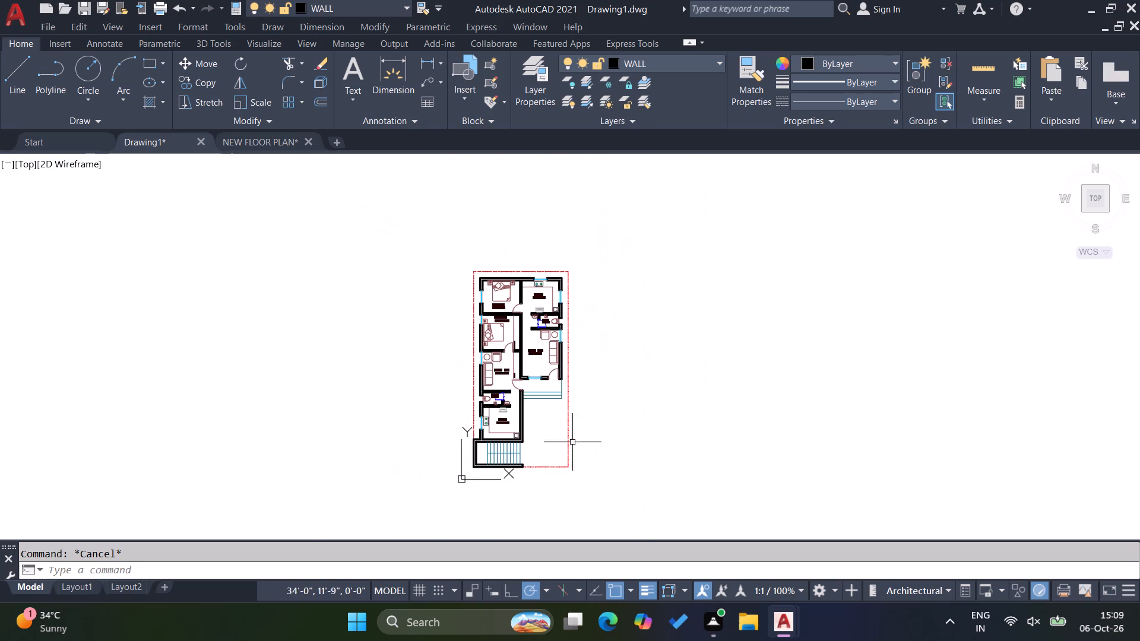
pyautogui.scroll(2, 490, 447)
pyautogui.scroll(-1, 497, 422)
pyautogui.scroll(2, 540, 269)
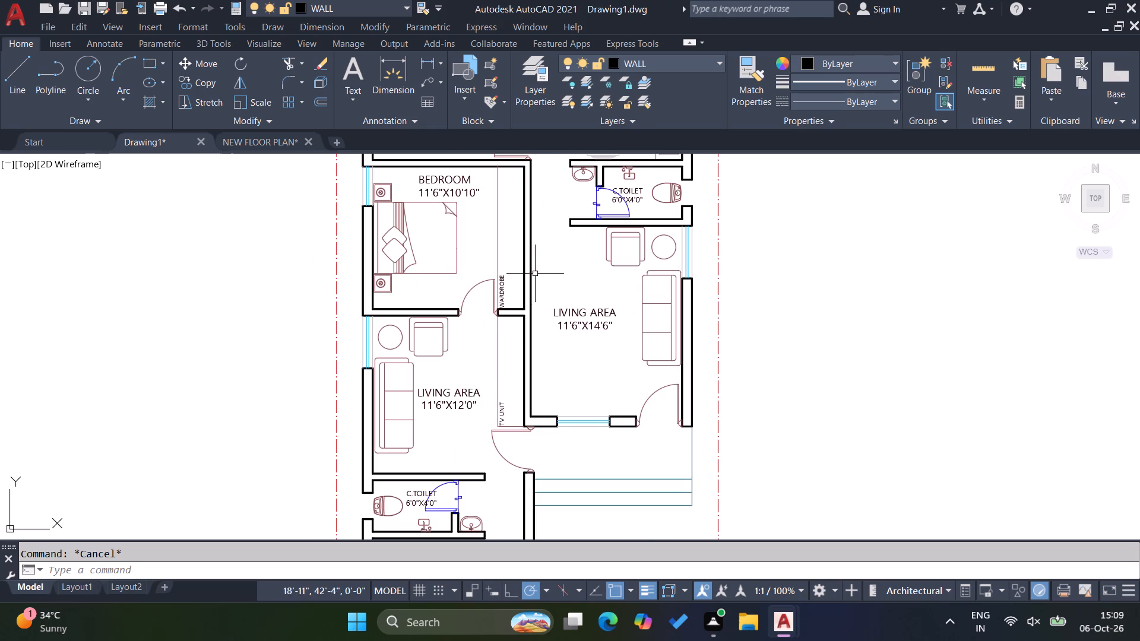
pyautogui.scroll(-1, 515, 388)
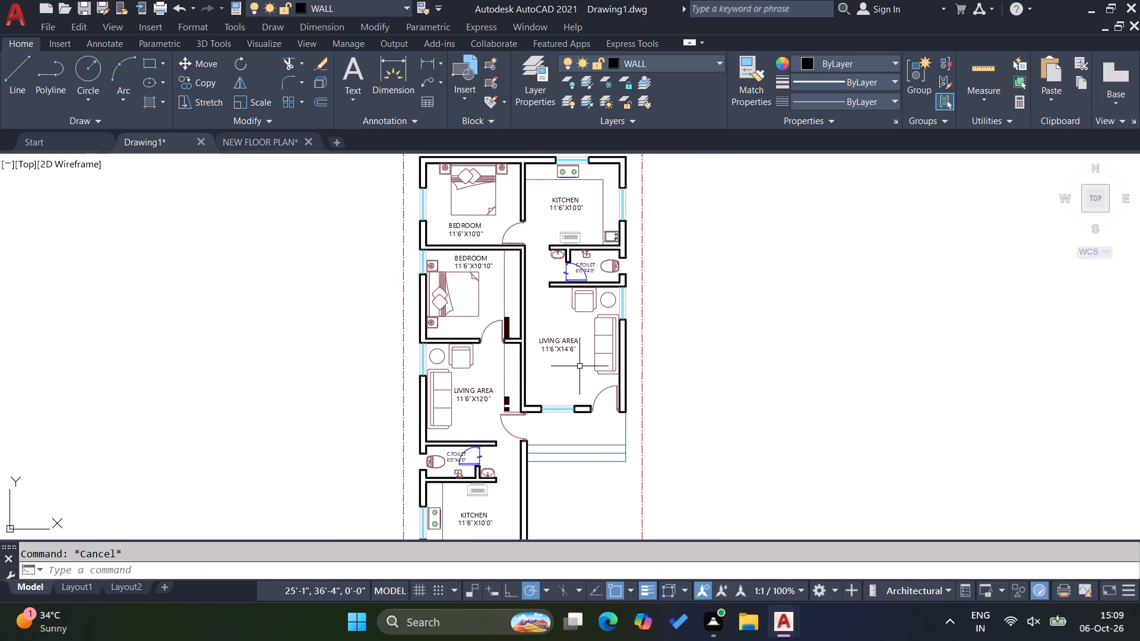
pyautogui.scroll(1, 448, 195)
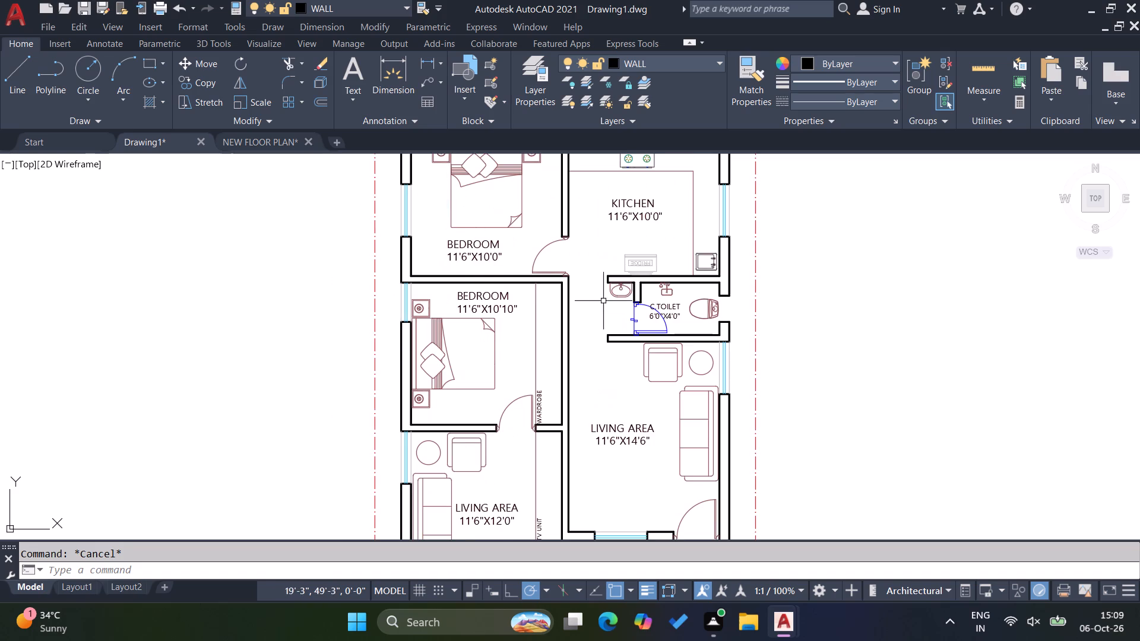
pyautogui.scroll(-1, 629, 300)
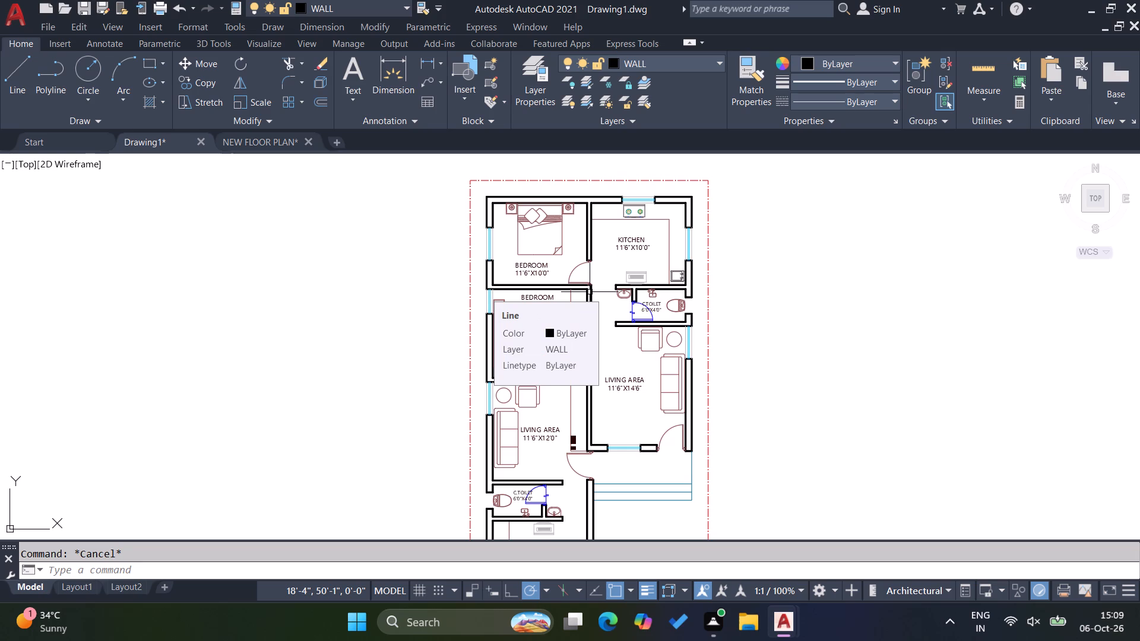
pyautogui.press('Escape')
pyautogui.press('Escape')
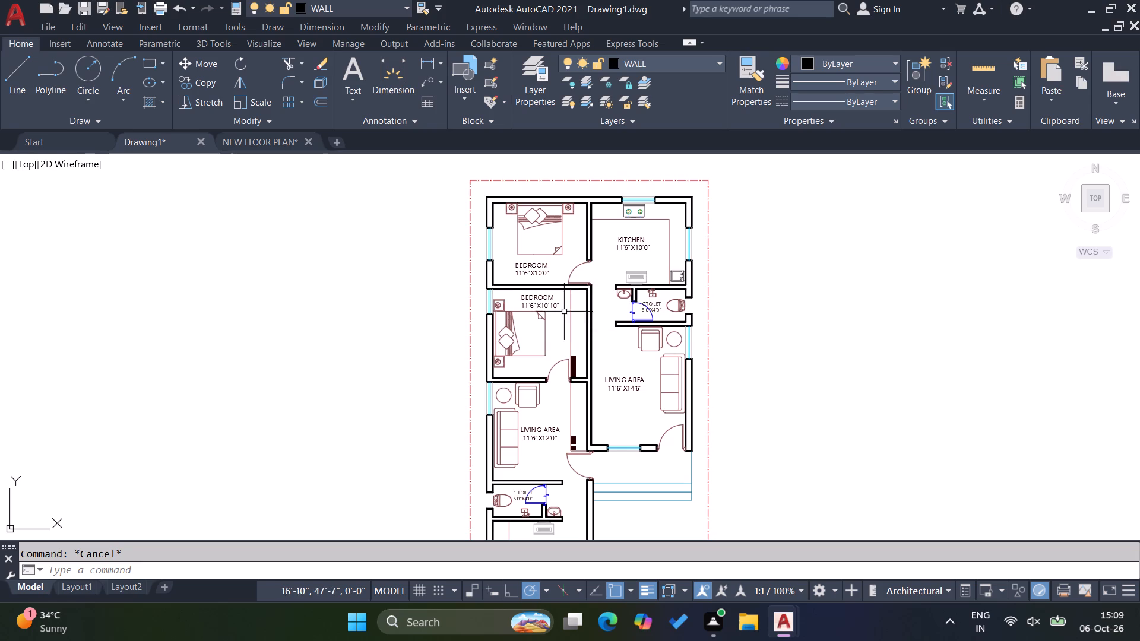
# Copy the entire floor plan with its boundary horizontally, about 52'-5" to the right of the original.
pyautogui.scroll(-2, 561, 310)
pyautogui.press('Escape')
pyautogui.click(636, 487)
pyautogui.click(420, 246)
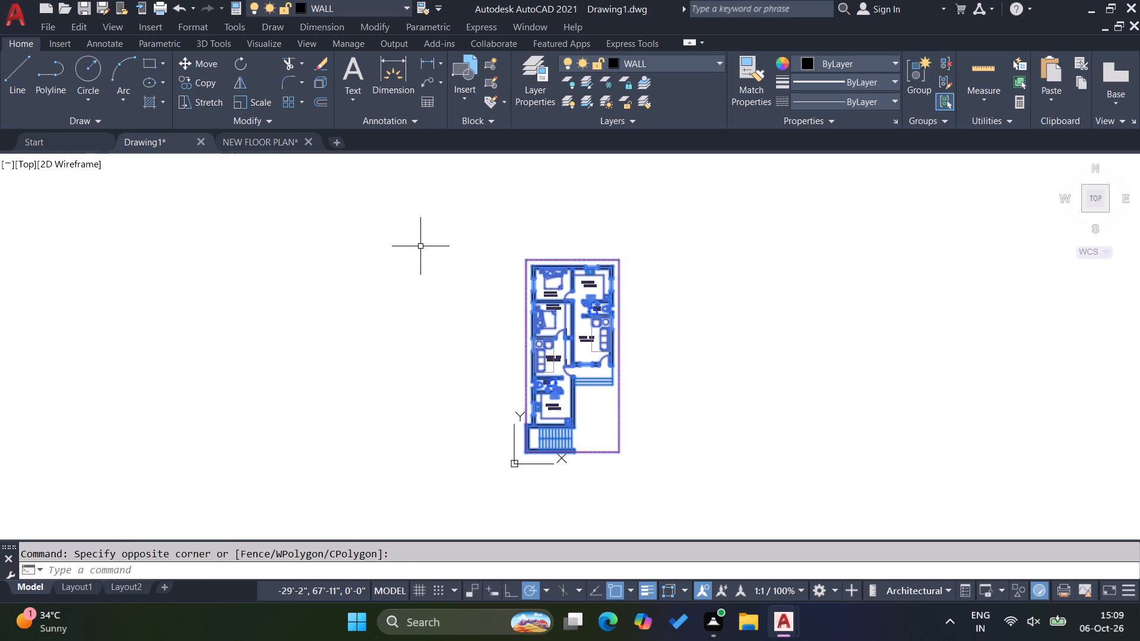
pyautogui.write('CO')
pyautogui.press('Return')
pyautogui.click(468, 254)
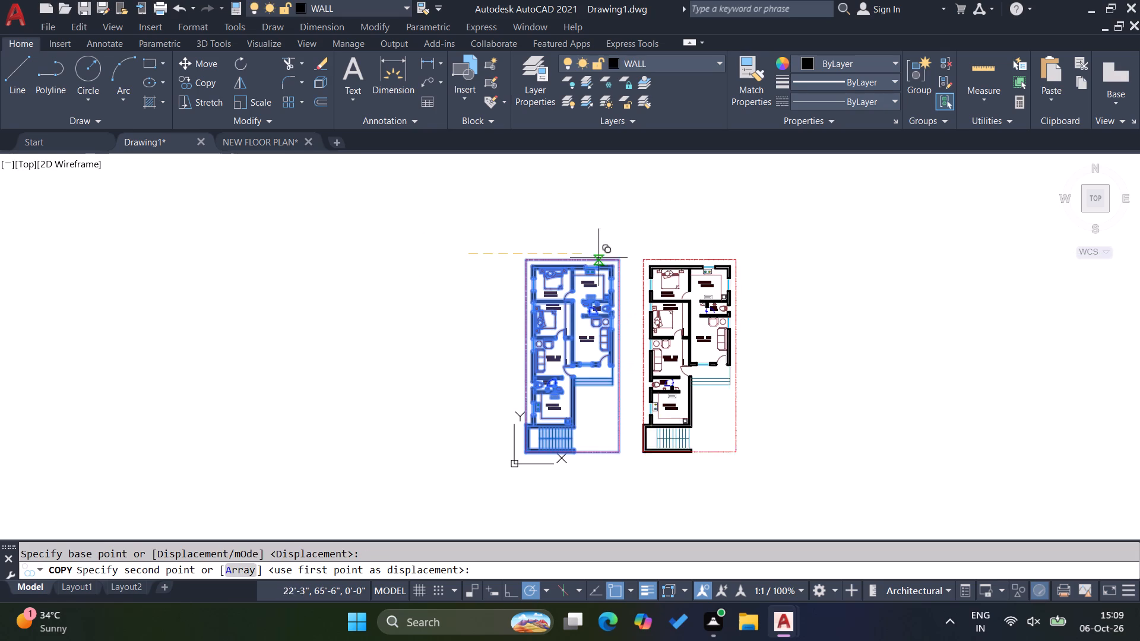
pyautogui.click(636, 261)
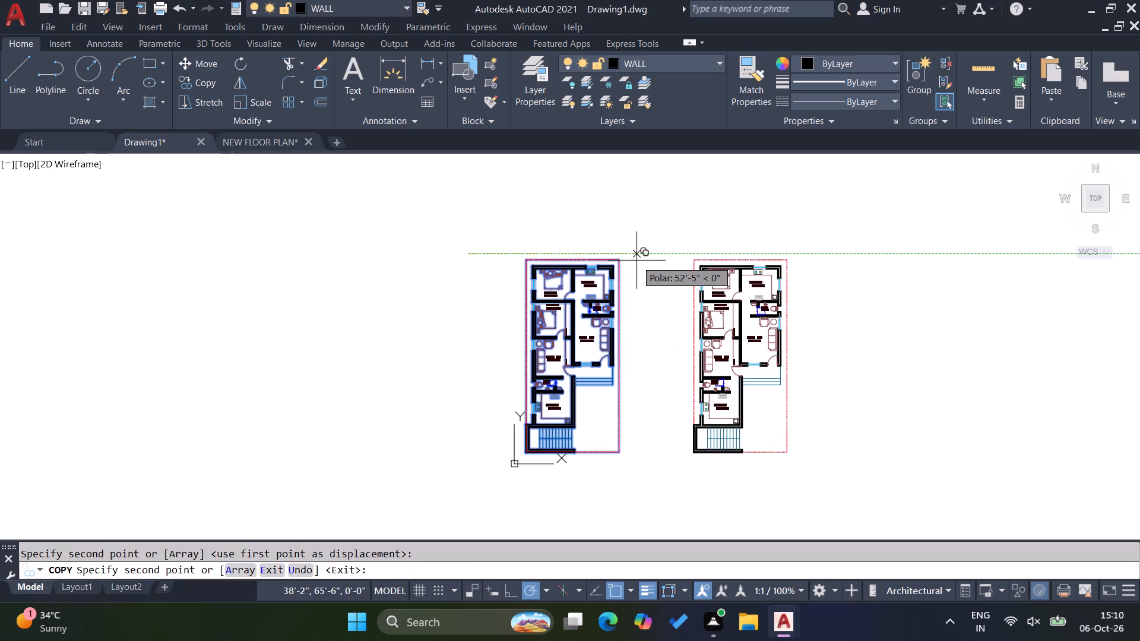
pyautogui.press('Escape')
pyautogui.press('Escape')
pyautogui.press('Escape')
pyautogui.press('Escape')
pyautogui.press('Escape')
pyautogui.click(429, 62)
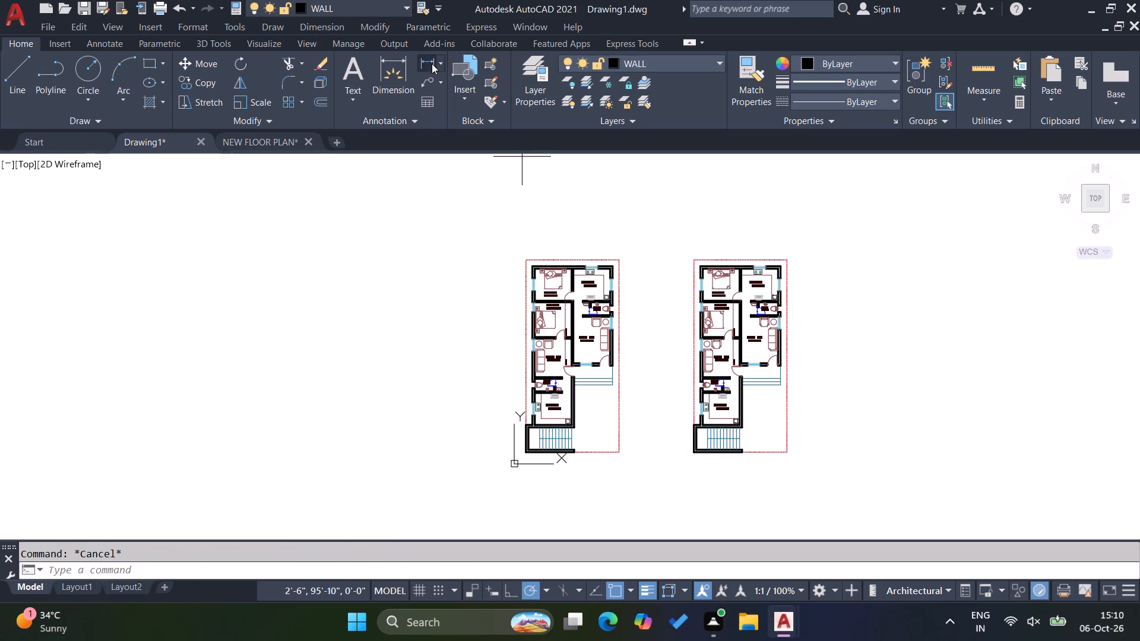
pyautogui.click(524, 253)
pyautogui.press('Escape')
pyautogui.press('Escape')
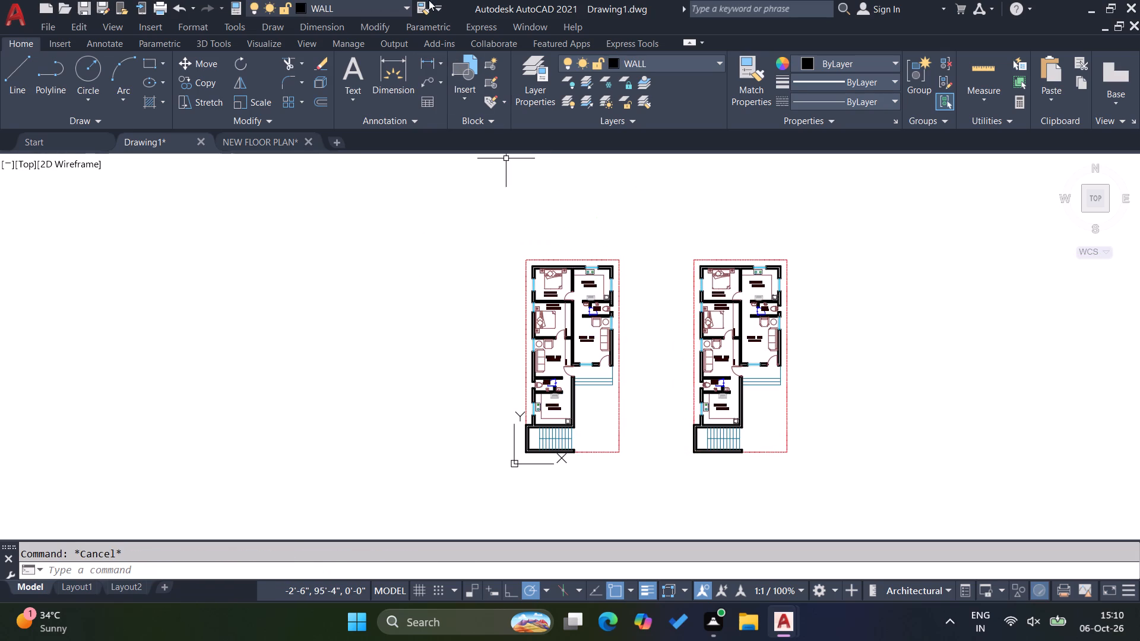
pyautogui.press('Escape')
# Add a linear dimension for the overall width above the top boundary line of the original plan.
pyautogui.click(425, 59)
pyautogui.scroll(3, 542, 258)
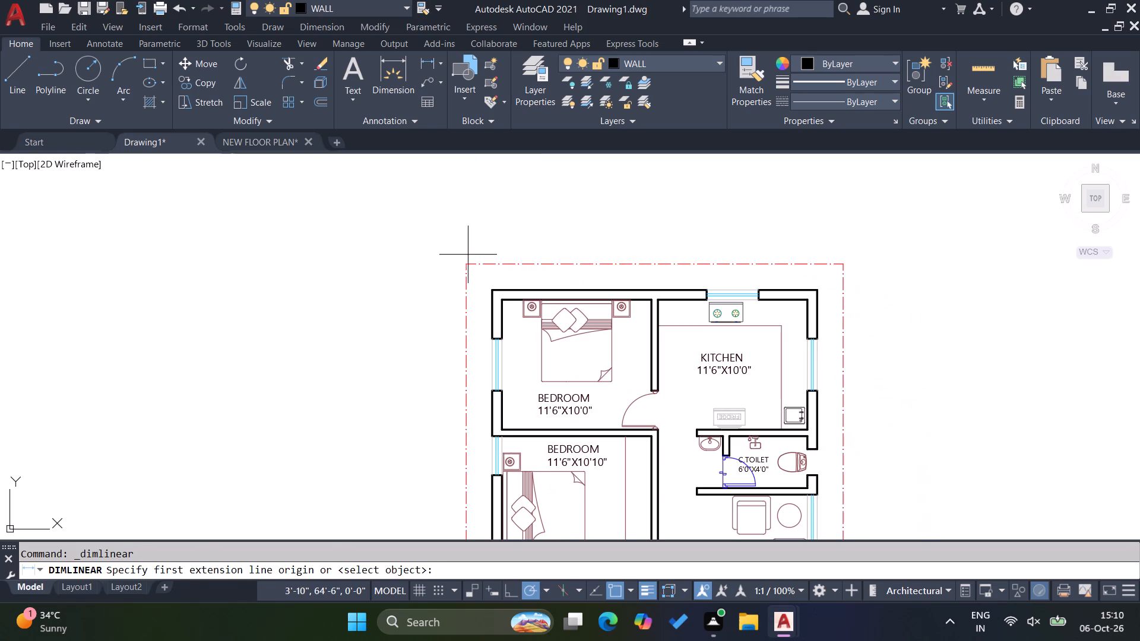
pyautogui.click(468, 261)
pyautogui.click(843, 262)
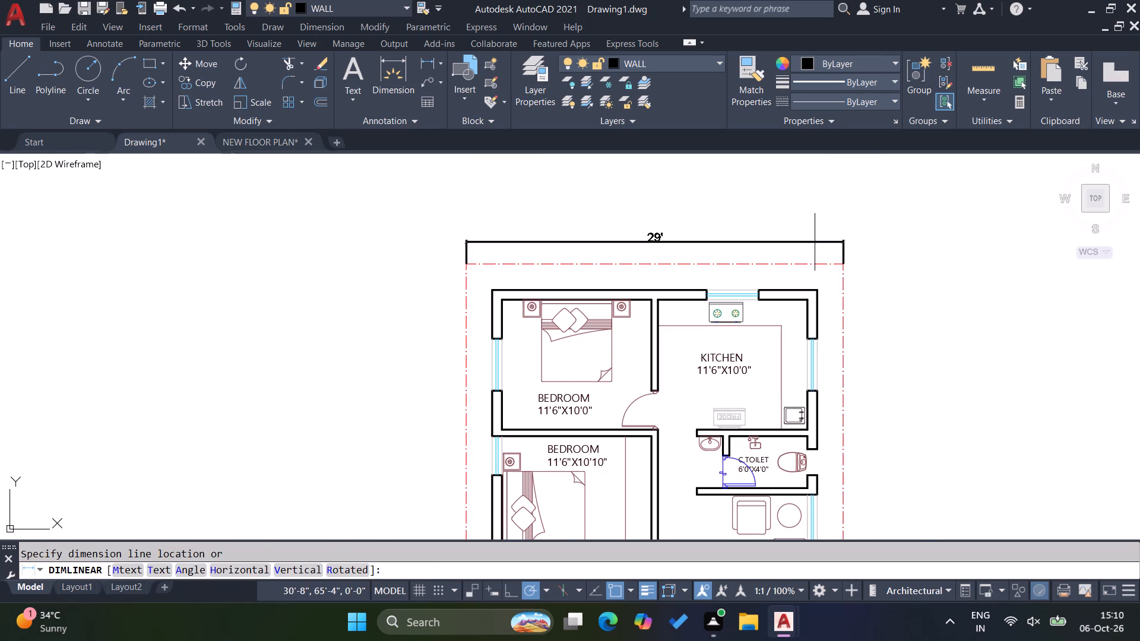
pyautogui.click(812, 244)
# Add a vertical linear dimension for the overall length outside the left boundary line of the original plan.
pyautogui.click(429, 62)
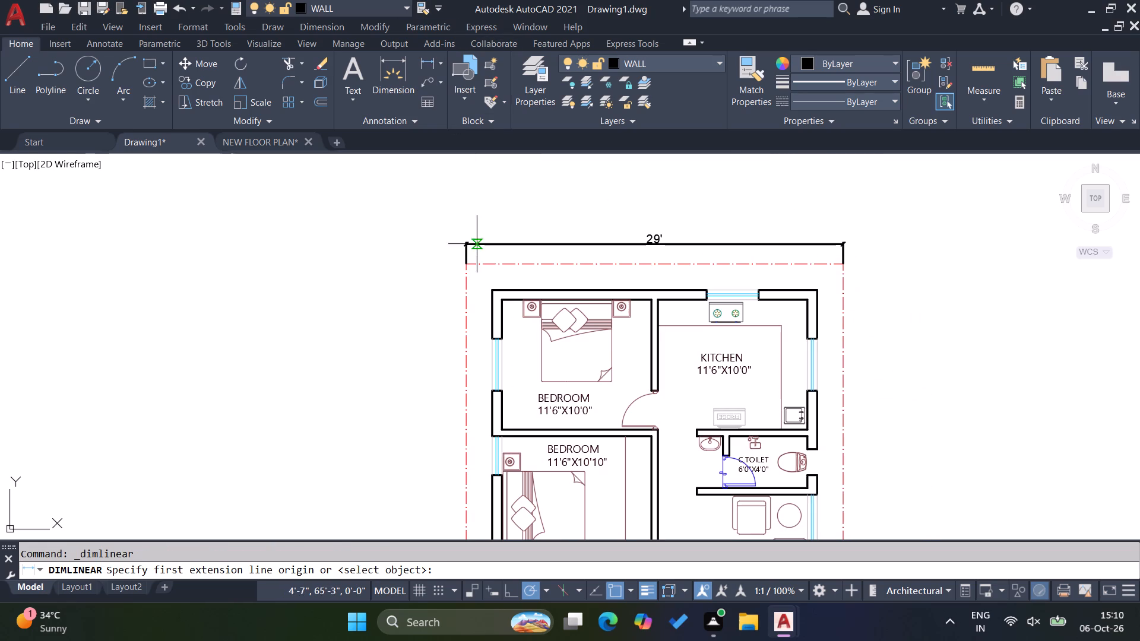
pyautogui.click(468, 264)
pyautogui.scroll(-3, 562, 225)
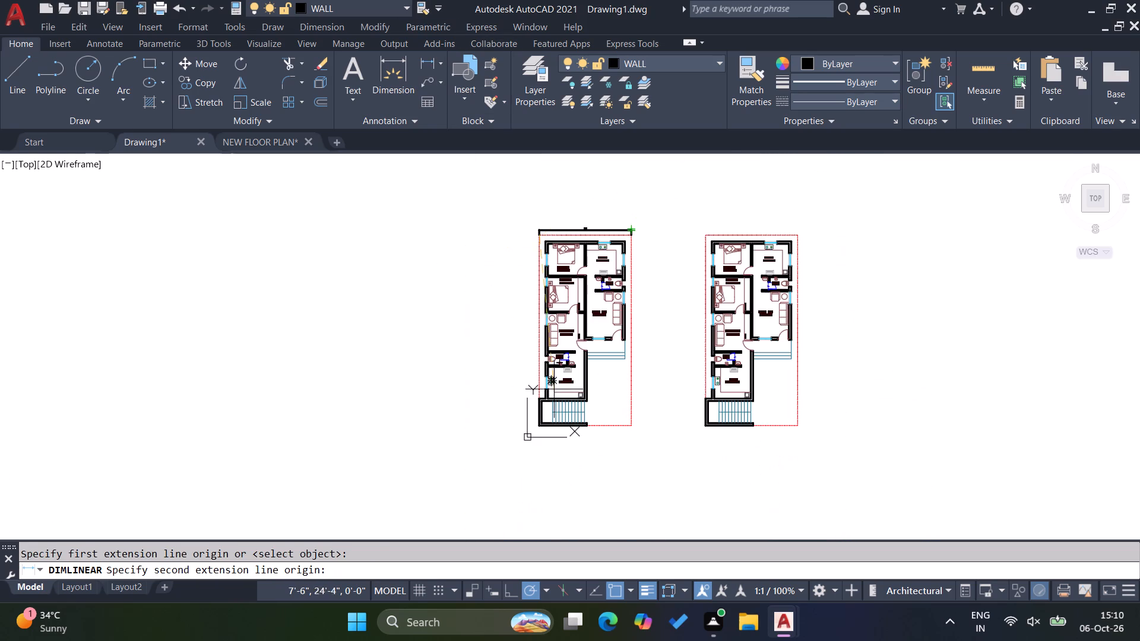
pyautogui.scroll(3, 539, 442)
pyautogui.click(531, 404)
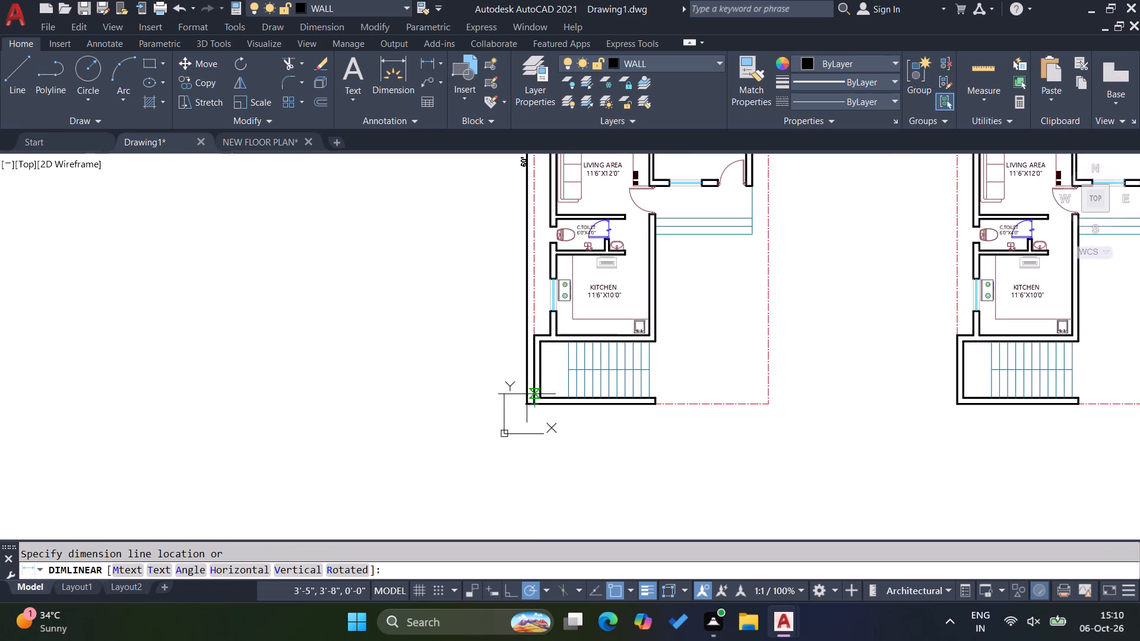
pyautogui.scroll(-1, 511, 330)
pyautogui.scroll(3, 515, 218)
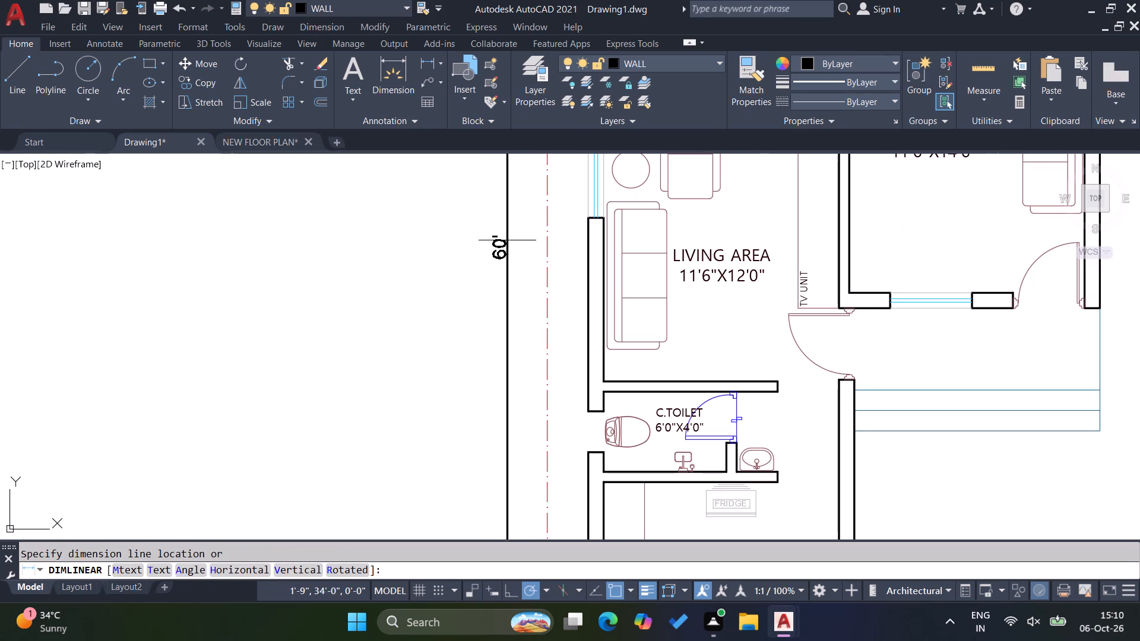
pyautogui.click(524, 259)
pyautogui.press('Escape')
pyautogui.press('Escape')
pyautogui.press('Escape')
pyautogui.press('Escape')
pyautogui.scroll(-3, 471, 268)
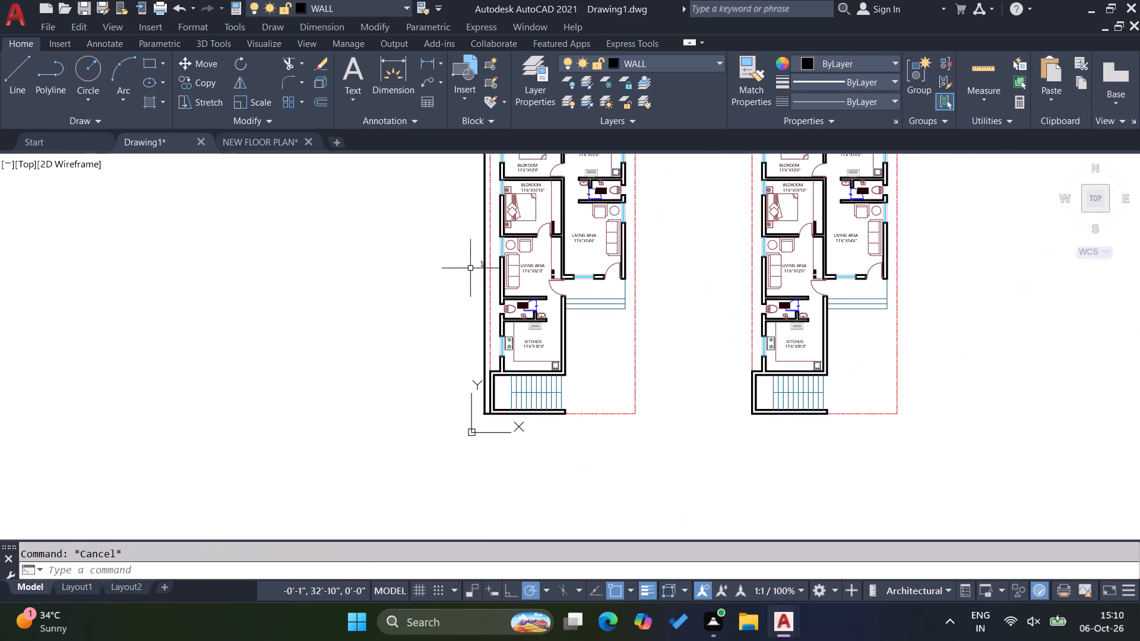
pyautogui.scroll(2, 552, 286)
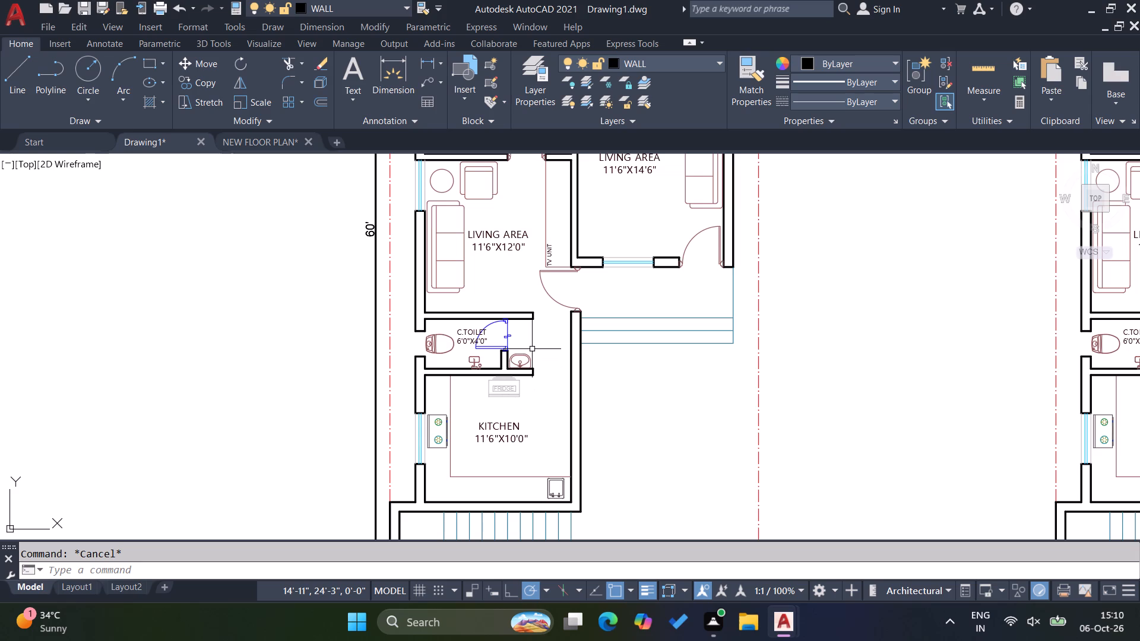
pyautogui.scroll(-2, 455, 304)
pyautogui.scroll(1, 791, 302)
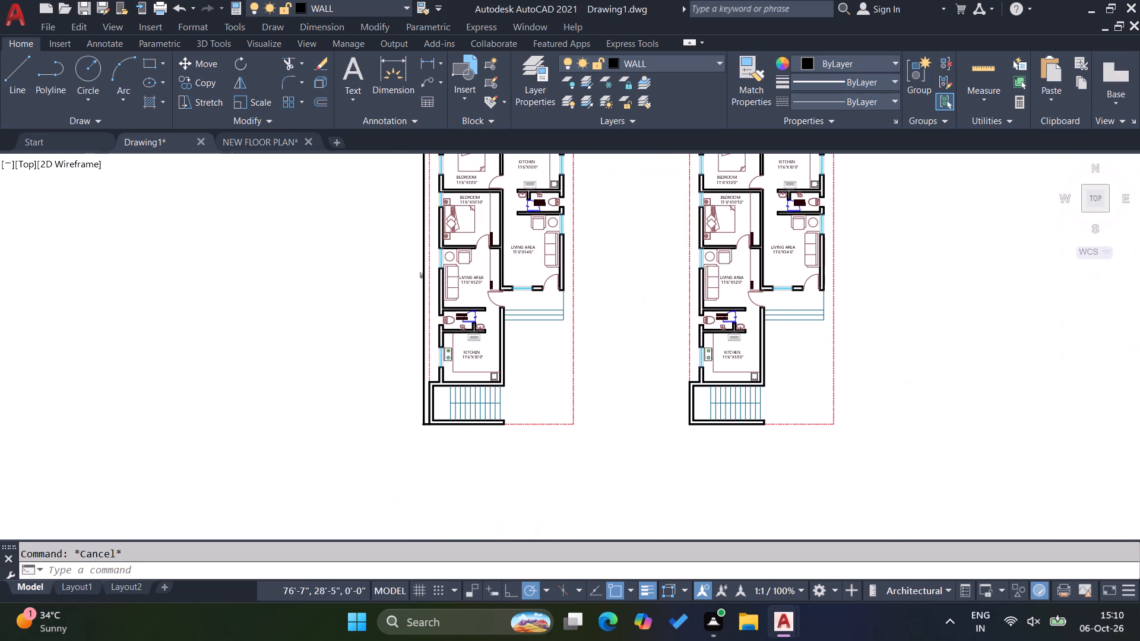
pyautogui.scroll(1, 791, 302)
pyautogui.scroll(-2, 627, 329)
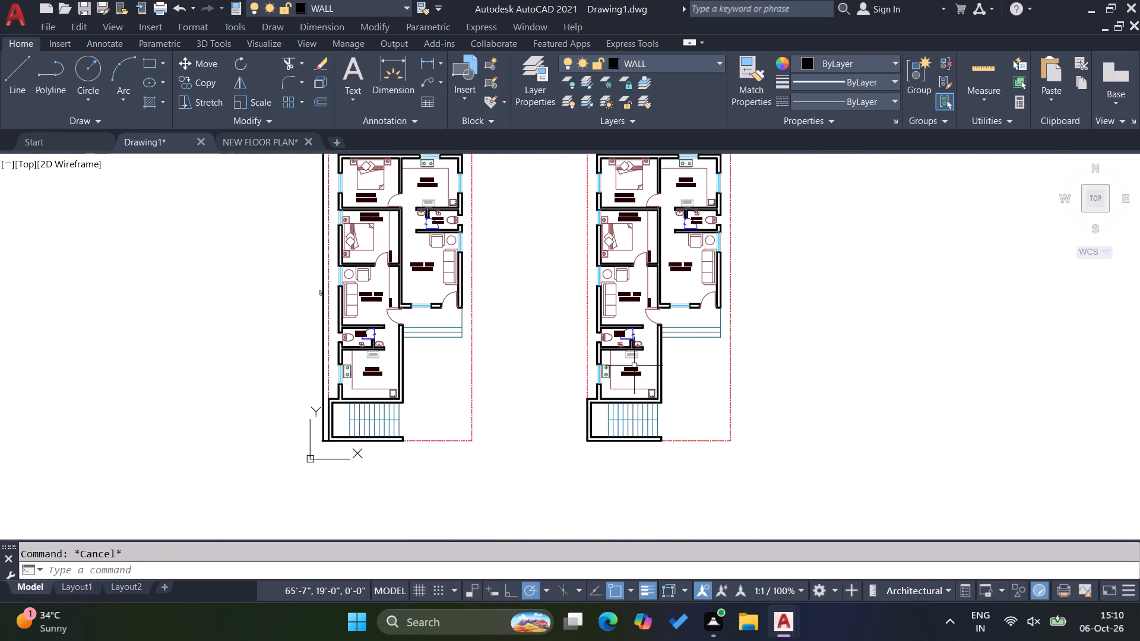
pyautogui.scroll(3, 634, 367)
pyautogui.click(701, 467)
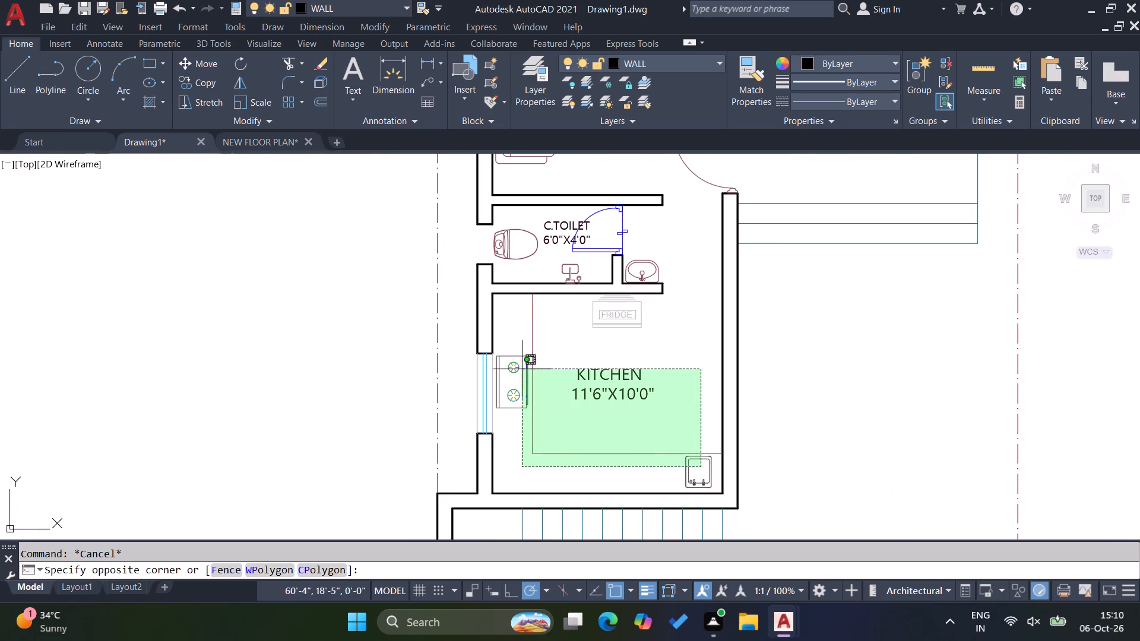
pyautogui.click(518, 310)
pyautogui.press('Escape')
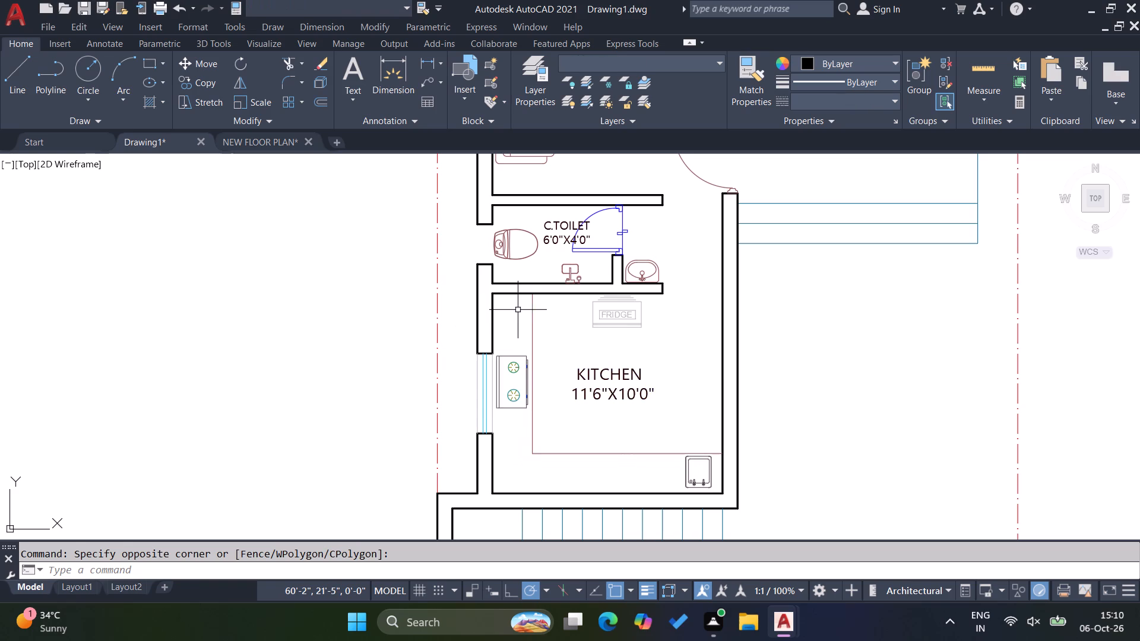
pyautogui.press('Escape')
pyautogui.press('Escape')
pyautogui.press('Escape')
# Erase the entrance landing and step lines below the 11'6"X14'6" living area in the copied plan.
pyautogui.scroll(-3, 541, 348)
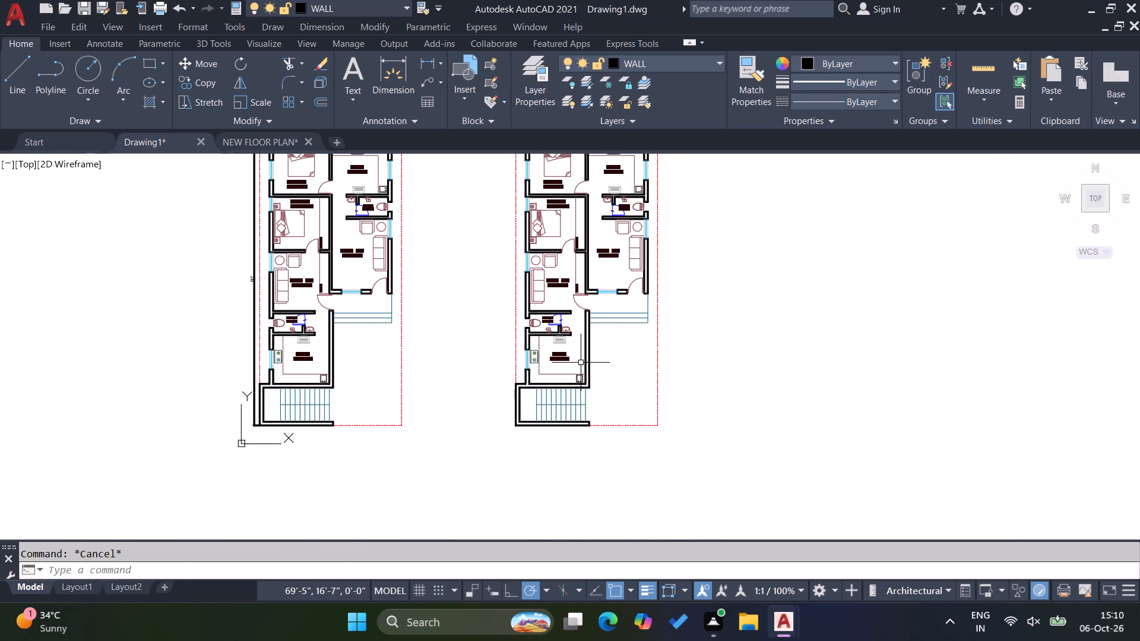
pyautogui.scroll(2, 581, 363)
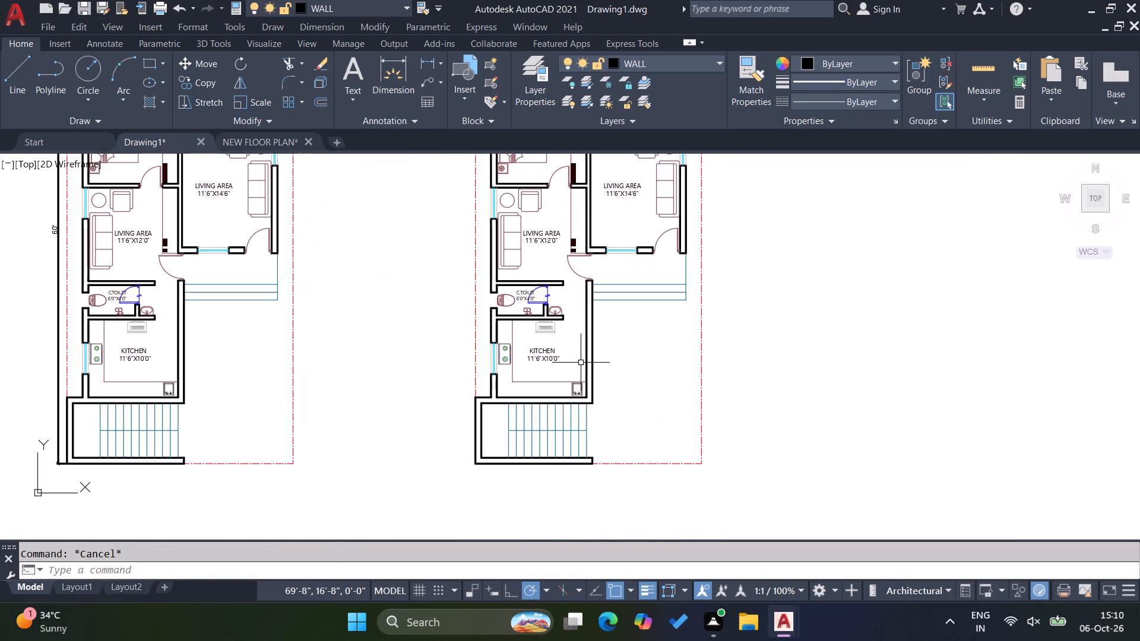
pyautogui.press('Escape')
pyautogui.press('Escape')
pyautogui.press('Escape')
pyautogui.press('Escape')
pyautogui.press('Escape')
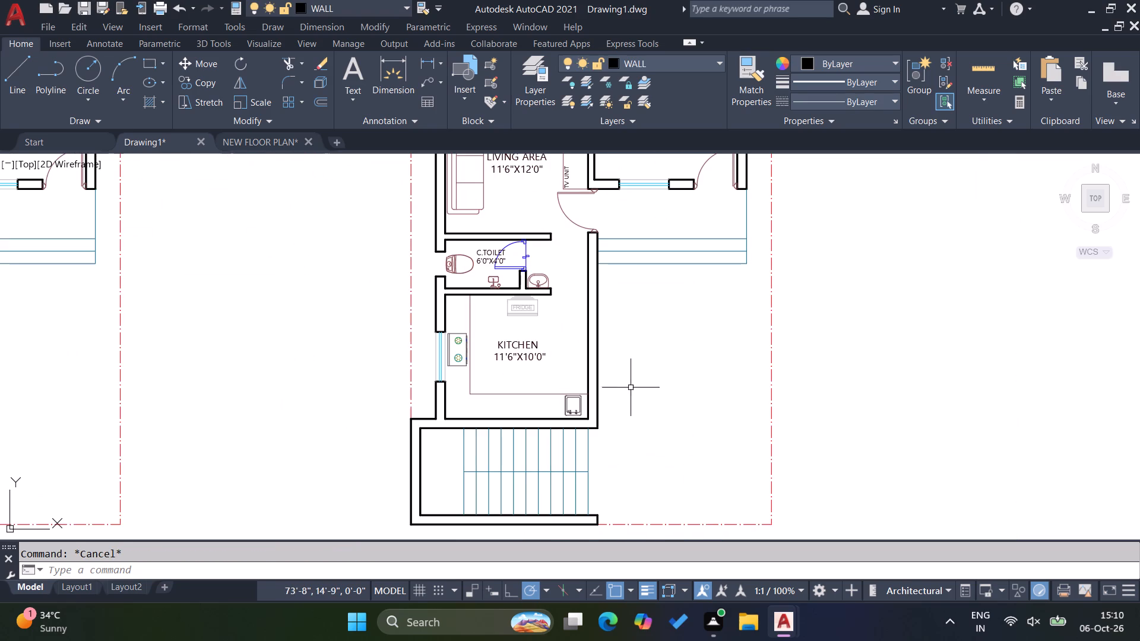
pyautogui.scroll(-1, 632, 388)
pyautogui.click(708, 326)
pyautogui.click(666, 274)
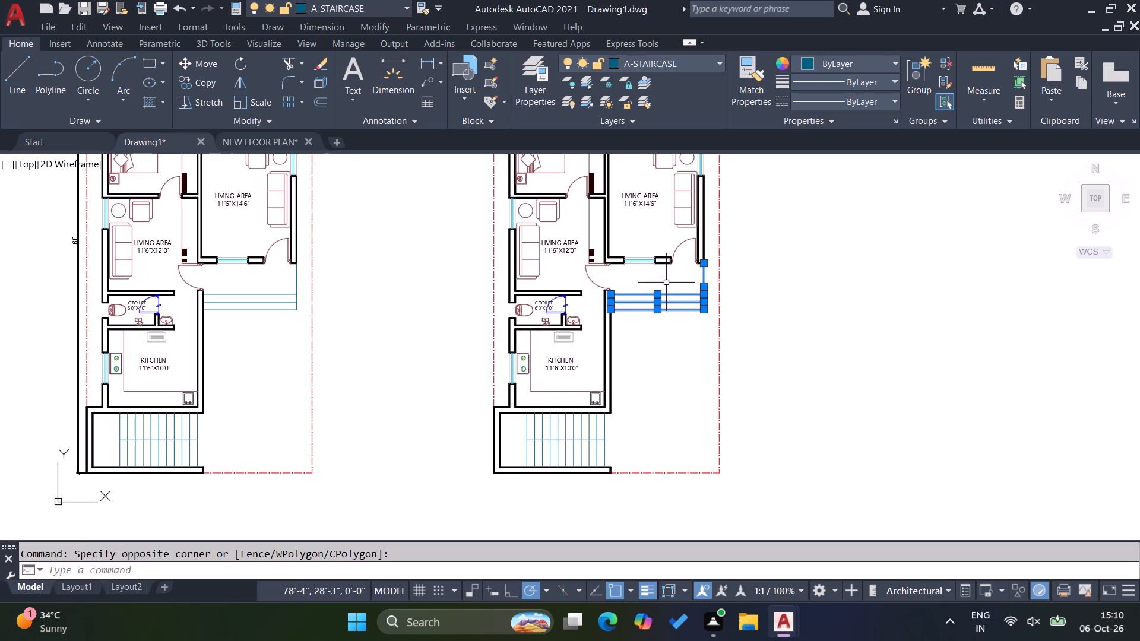
pyautogui.press('Delete')
# Erase both living areas' entrance doors in the copied plan, with part of the wall beside the 11'6"X14'6" area's door.
pyautogui.scroll(2, 676, 261)
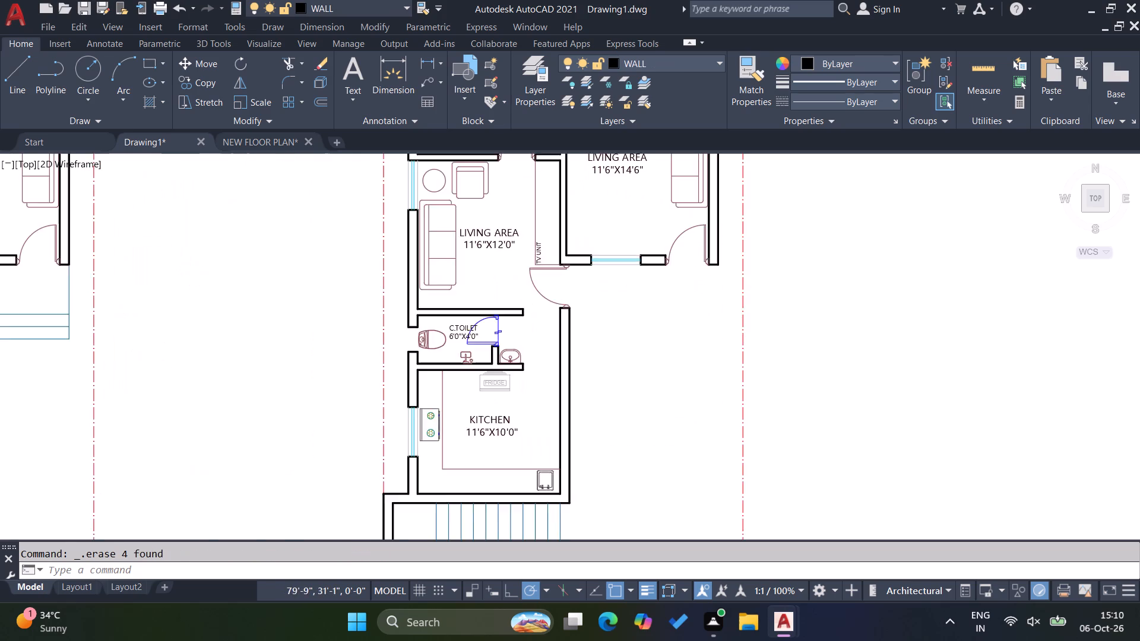
pyautogui.moveTo(677, 258); pyautogui.dragTo(670, 243)
pyautogui.click(657, 197)
pyautogui.press('Delete')
pyautogui.click(486, 311)
pyautogui.click(439, 284)
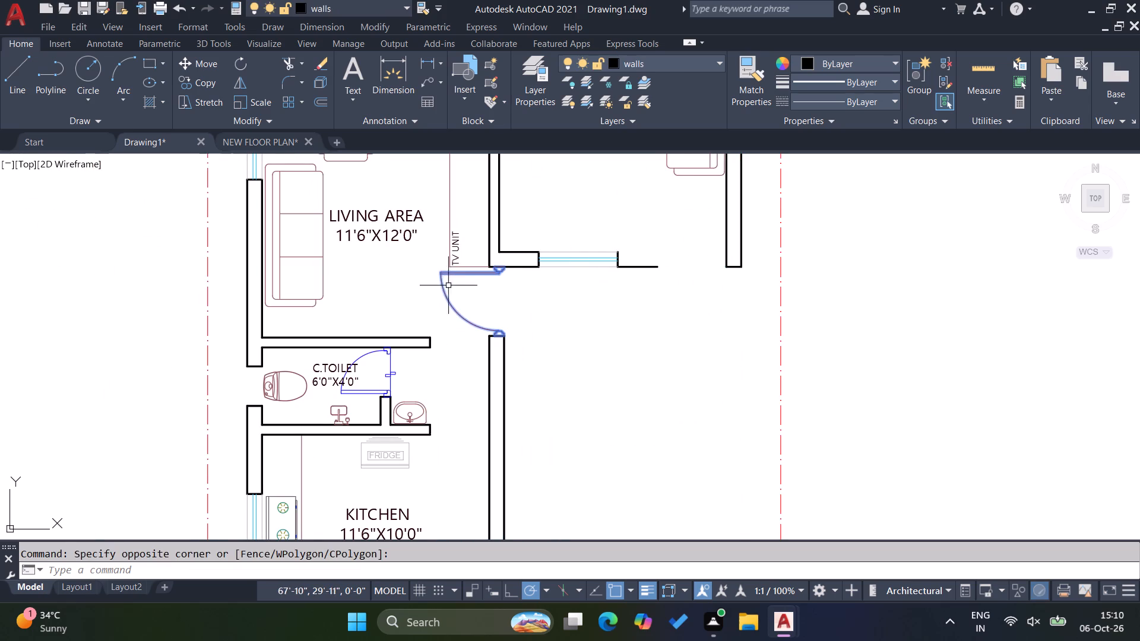
pyautogui.press('Delete')
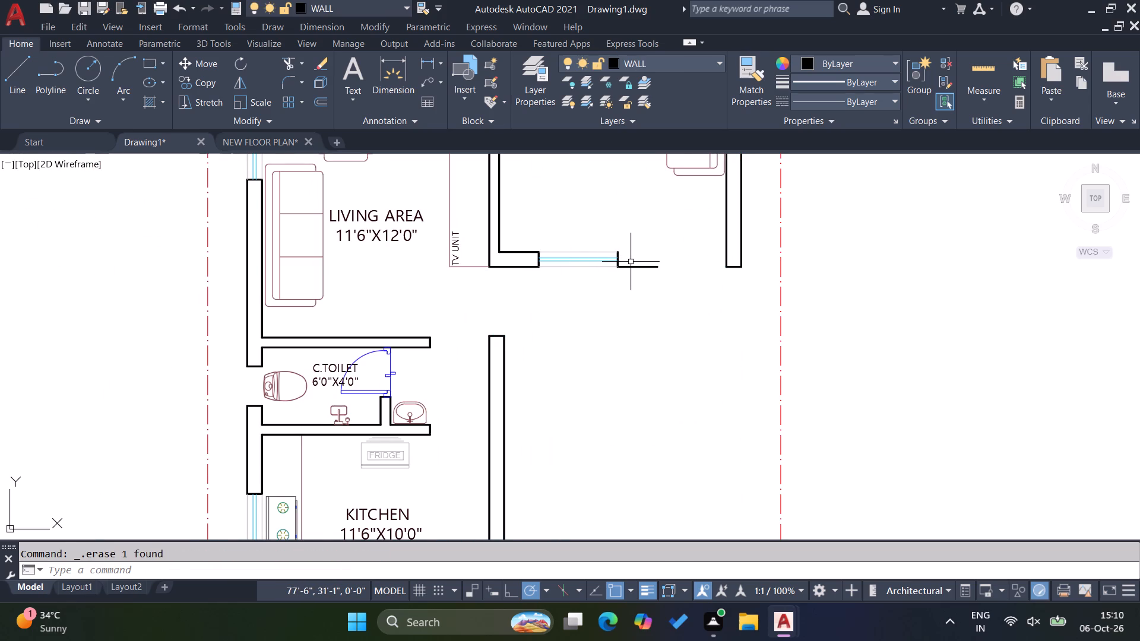
# Erase the front window and remaining lower wall lines of the 11'6"X14'6" living area in the copied plan.
pyautogui.click(634, 307)
pyautogui.click(512, 208)
pyautogui.press('Delete')
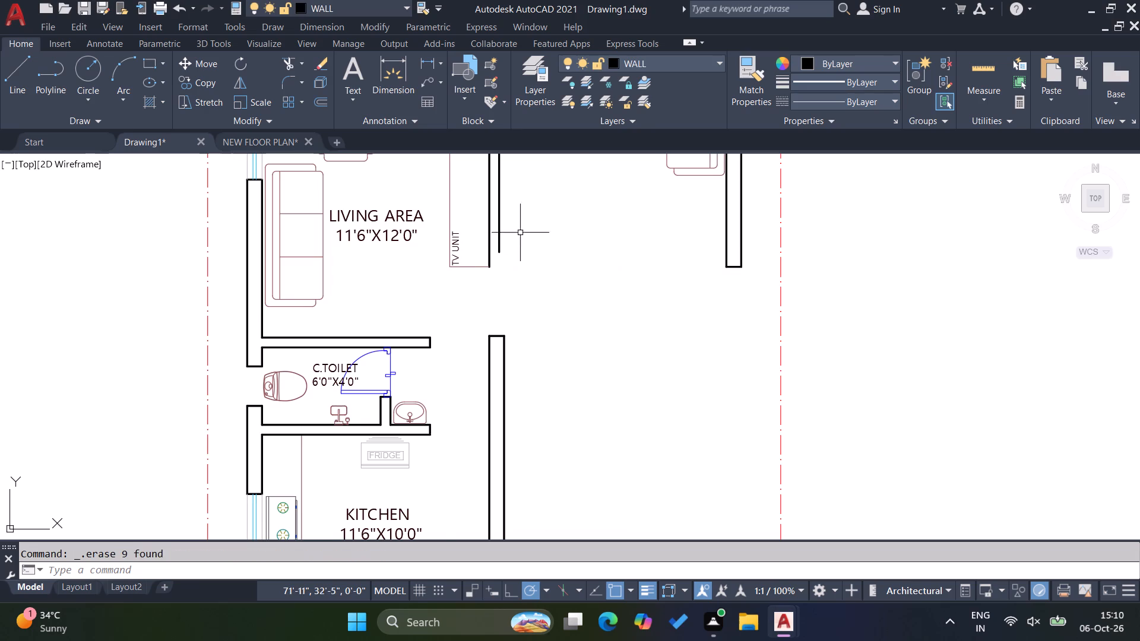
# Erase the furniture, room label and TV unit from the 11'6"X12'0" living area in the copied plan.
pyautogui.scroll(-2, 537, 297)
pyautogui.scroll(2, 484, 266)
pyautogui.click(547, 323)
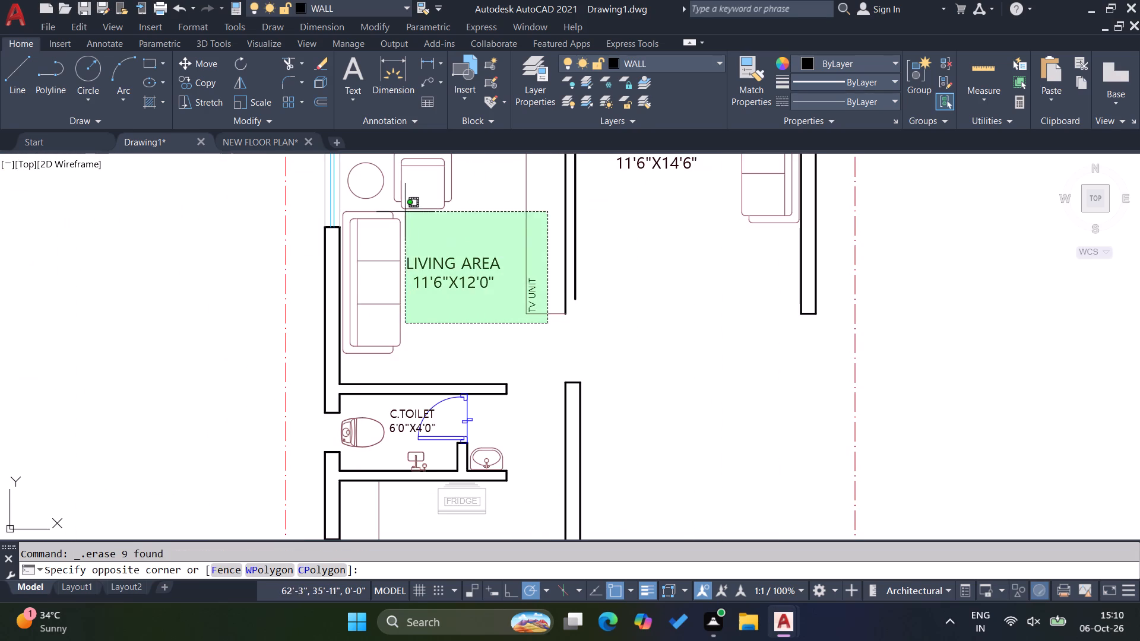
pyautogui.scroll(-3, 454, 269)
pyautogui.scroll(3, 413, 229)
pyautogui.click(426, 237)
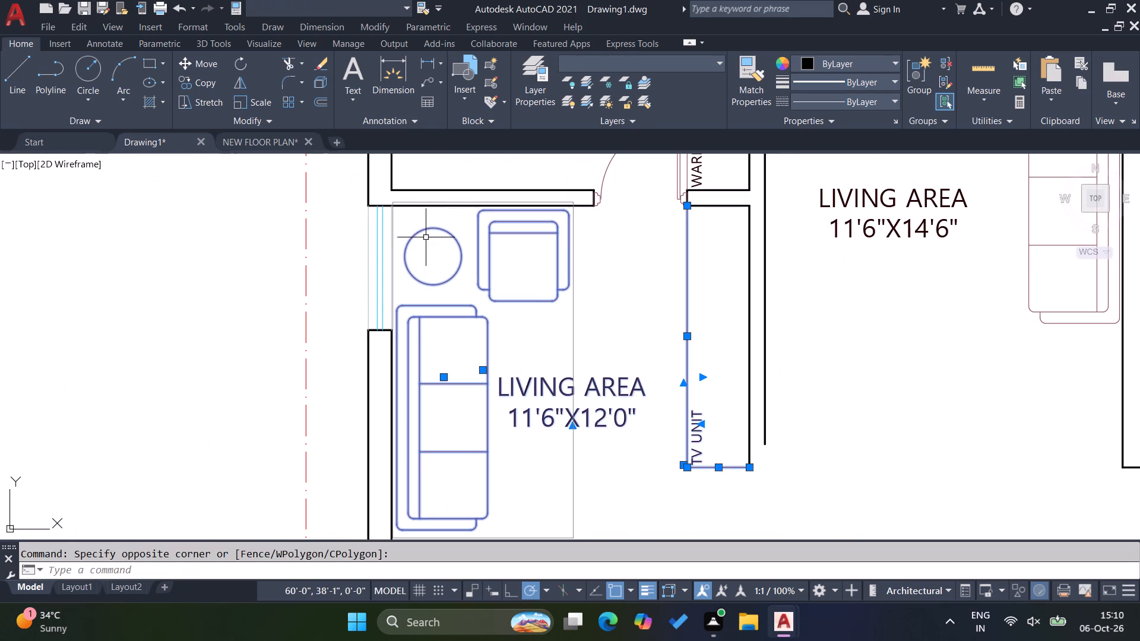
pyautogui.press('Delete')
pyautogui.scroll(-3, 575, 285)
pyautogui.press('Escape')
pyautogui.press('Escape')
pyautogui.press('Escape')
pyautogui.scroll(-3, 620, 290)
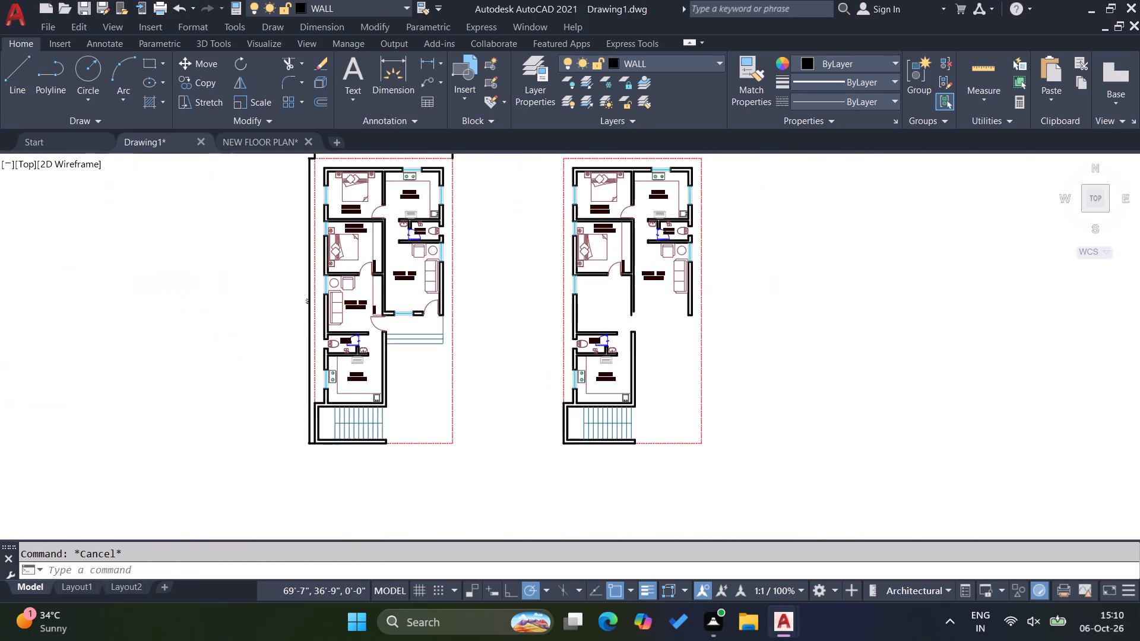
# Erase the entire reworked copy of the floor plan, including its site boundary.
pyautogui.press('Escape')
pyautogui.press('Escape')
pyautogui.moveTo(704, 430); pyautogui.dragTo(701, 421)
pyautogui.click(541, 182)
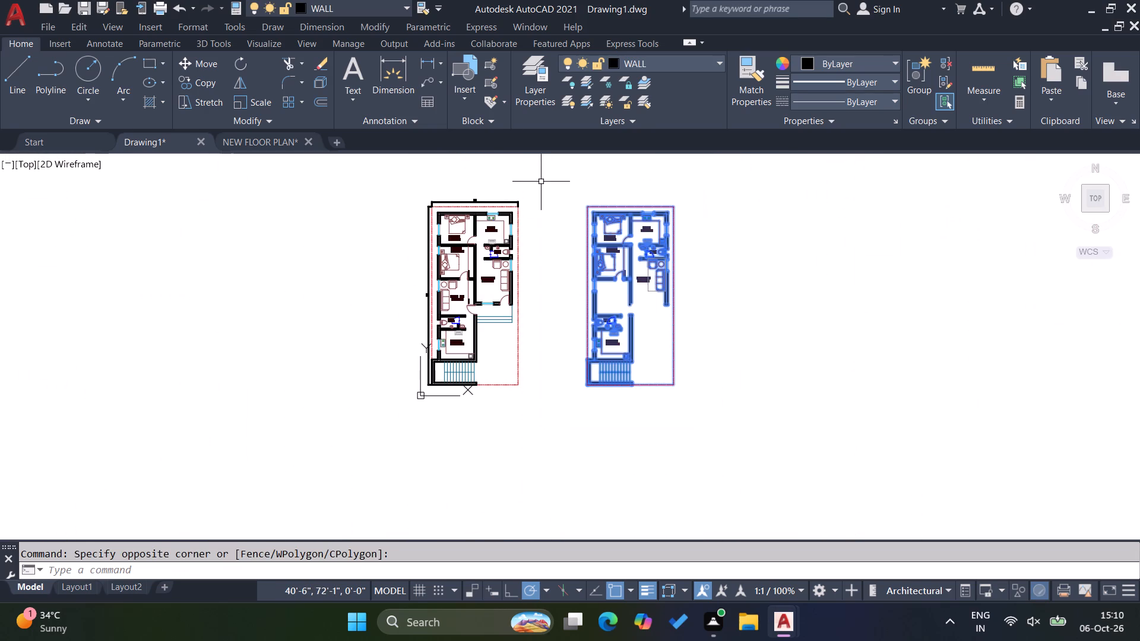
pyautogui.press('Delete')
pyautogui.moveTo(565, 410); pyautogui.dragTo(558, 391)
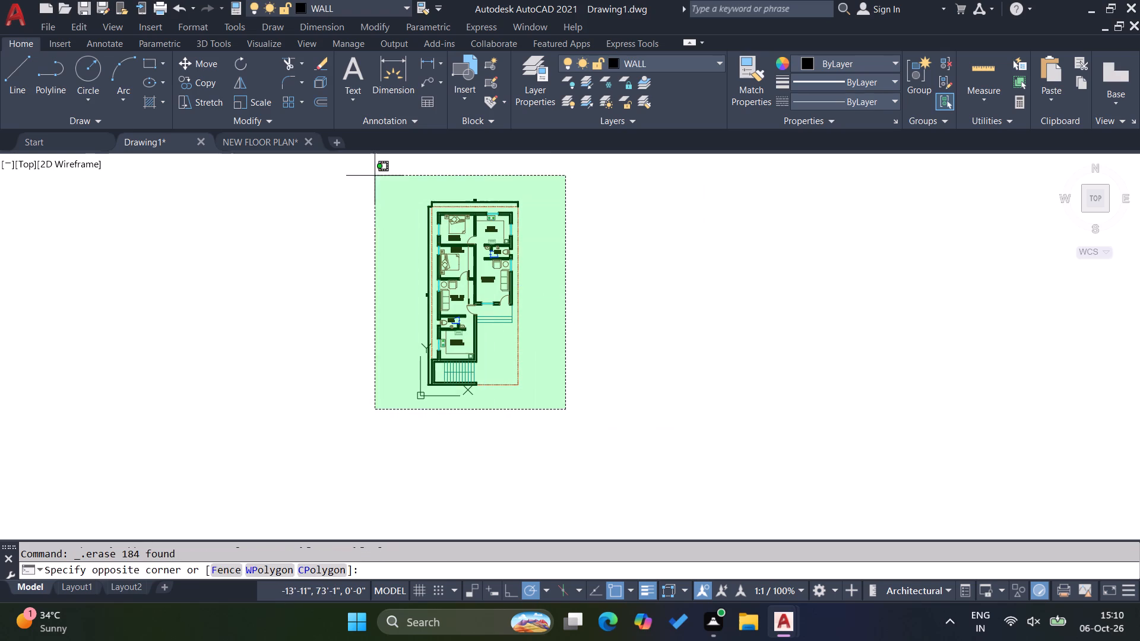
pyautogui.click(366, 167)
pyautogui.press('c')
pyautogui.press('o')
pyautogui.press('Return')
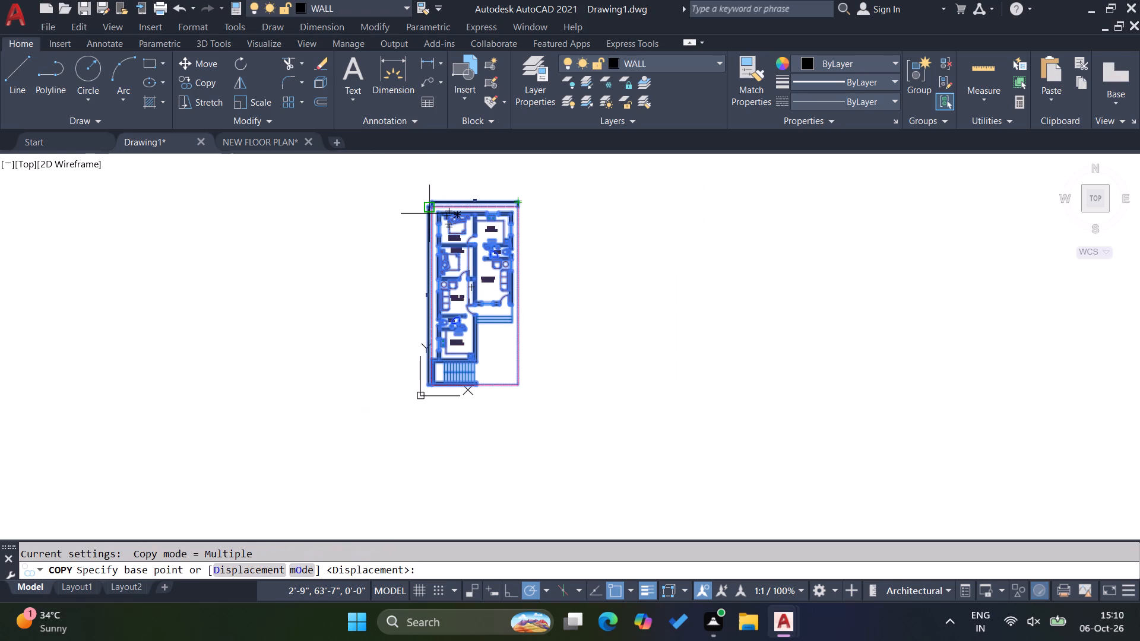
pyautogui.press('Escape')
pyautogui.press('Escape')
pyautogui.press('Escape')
# Copy the site boundary, overall dimensions, staircase, lower kitchen walls, counter and sink, and the top corner walls to empty space beside the original plan.
pyautogui.scroll(3, 523, 395)
pyautogui.moveTo(528, 393); pyautogui.dragTo(523, 388)
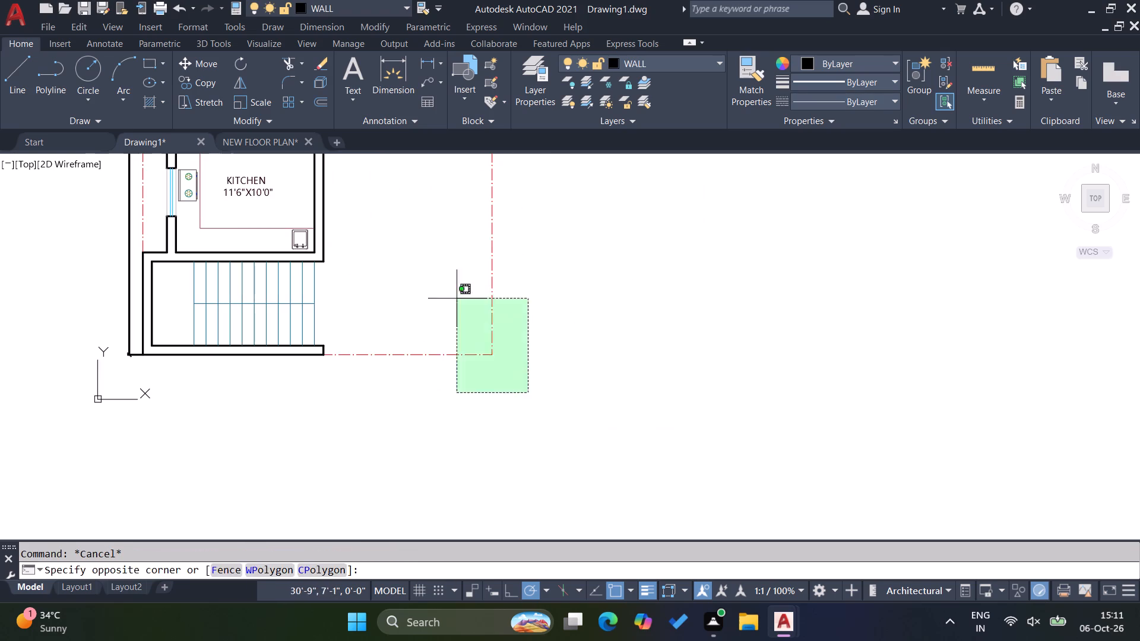
pyautogui.click(455, 300)
pyautogui.scroll(-3, 691, 346)
pyautogui.scroll(4, 536, 337)
pyautogui.click(961, 433)
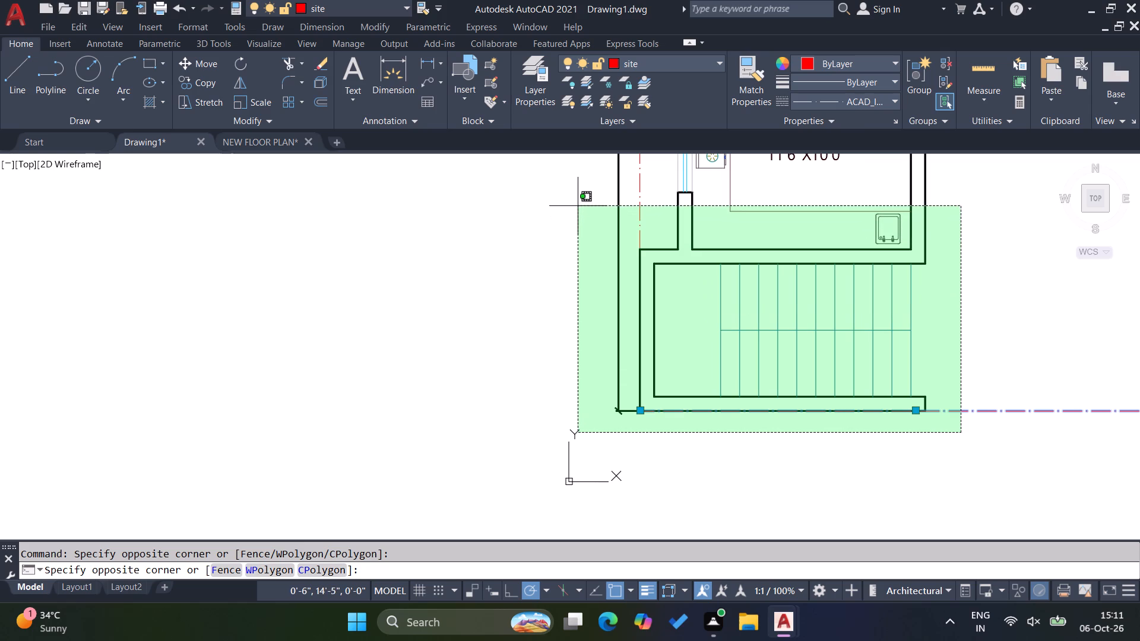
pyautogui.click(577, 206)
pyautogui.scroll(-4, 651, 375)
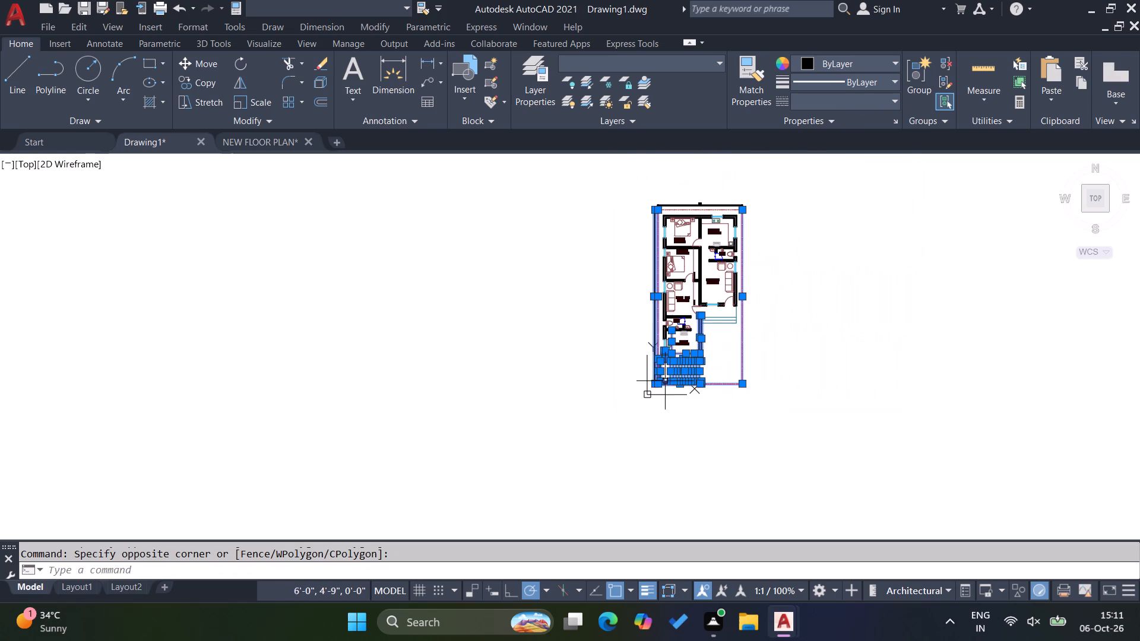
pyautogui.scroll(3, 729, 196)
pyautogui.moveTo(695, 263); pyautogui.dragTo(689, 258)
pyautogui.click(670, 235)
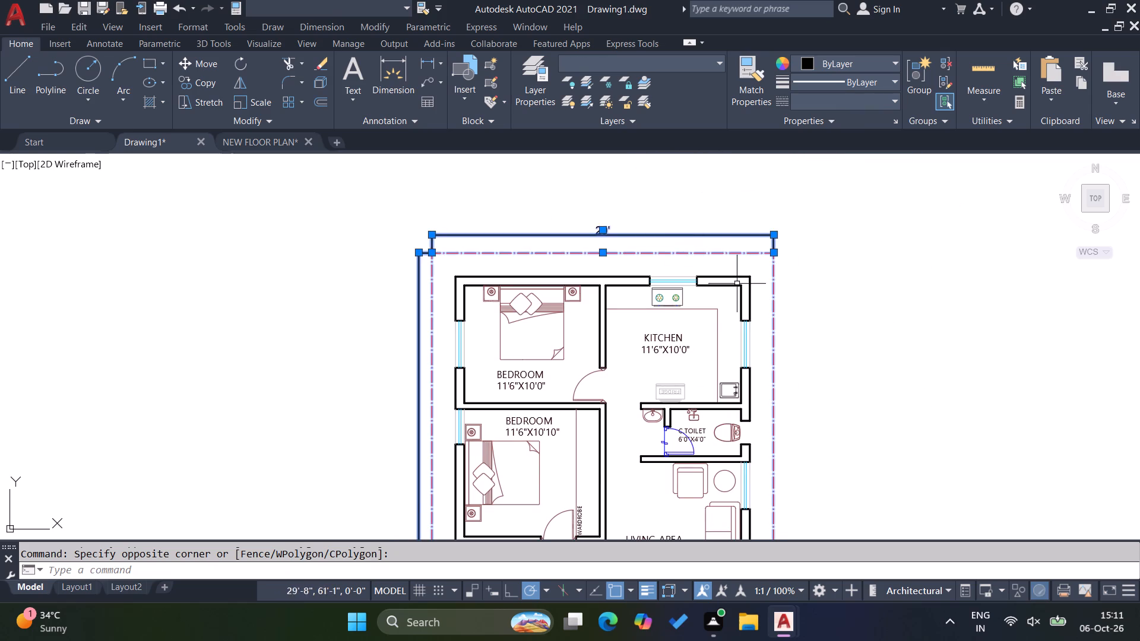
pyautogui.scroll(3, 763, 299)
pyautogui.click(728, 285)
pyautogui.click(668, 202)
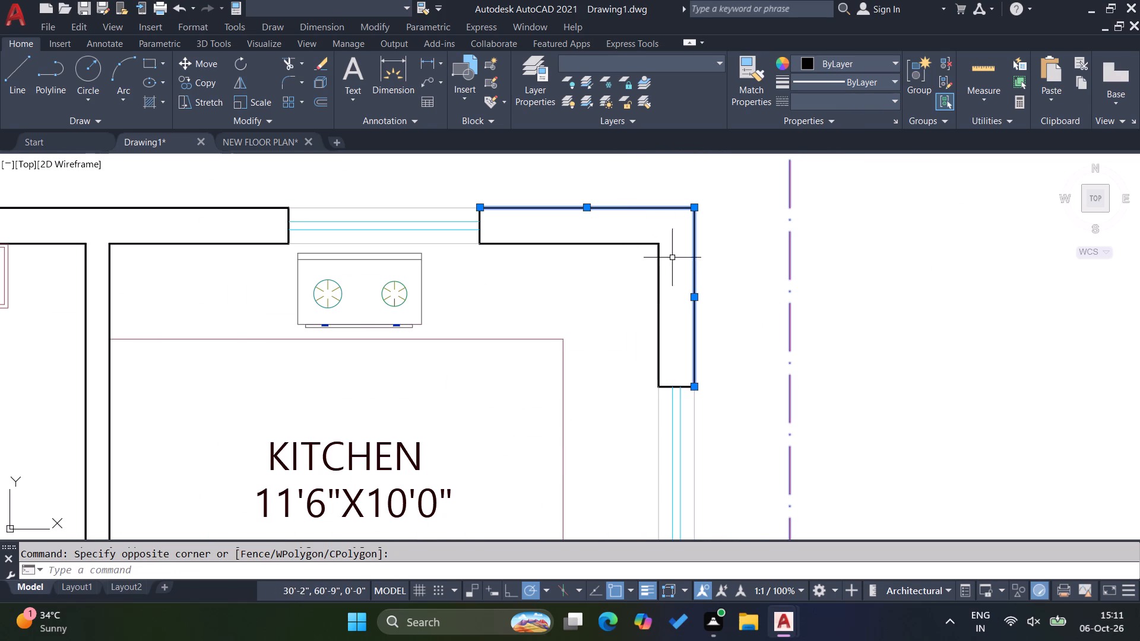
pyautogui.moveTo(724, 274); pyautogui.dragTo(705, 264)
pyautogui.click(632, 211)
pyautogui.scroll(-3, 871, 277)
pyautogui.scroll(3, 552, 273)
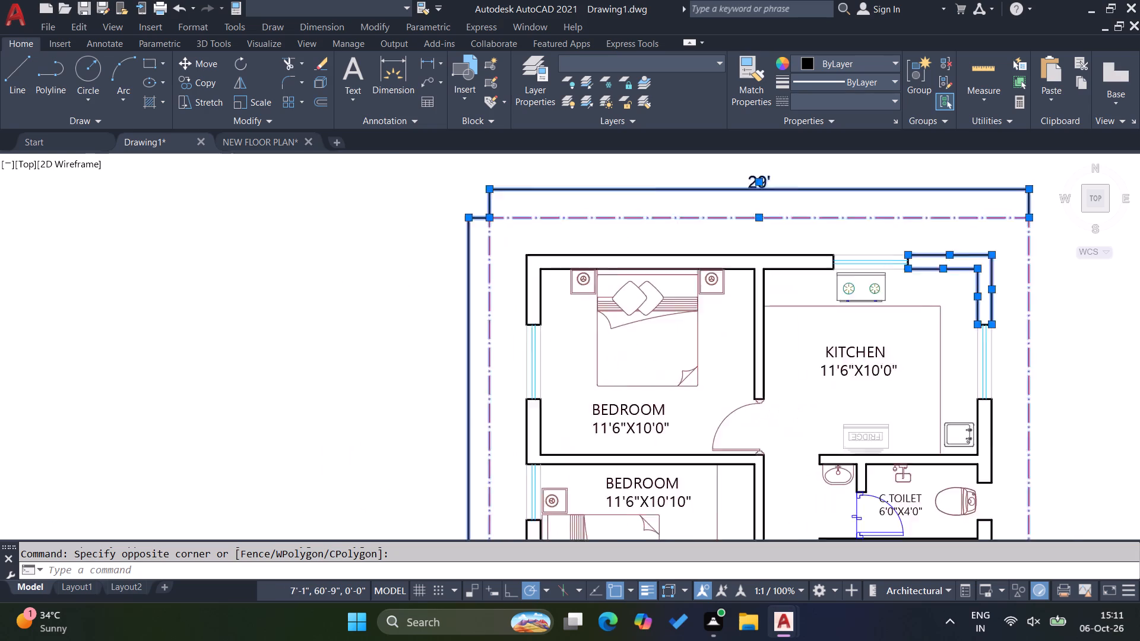
pyautogui.click(553, 284)
pyautogui.click(447, 188)
pyautogui.scroll(-5, 584, 224)
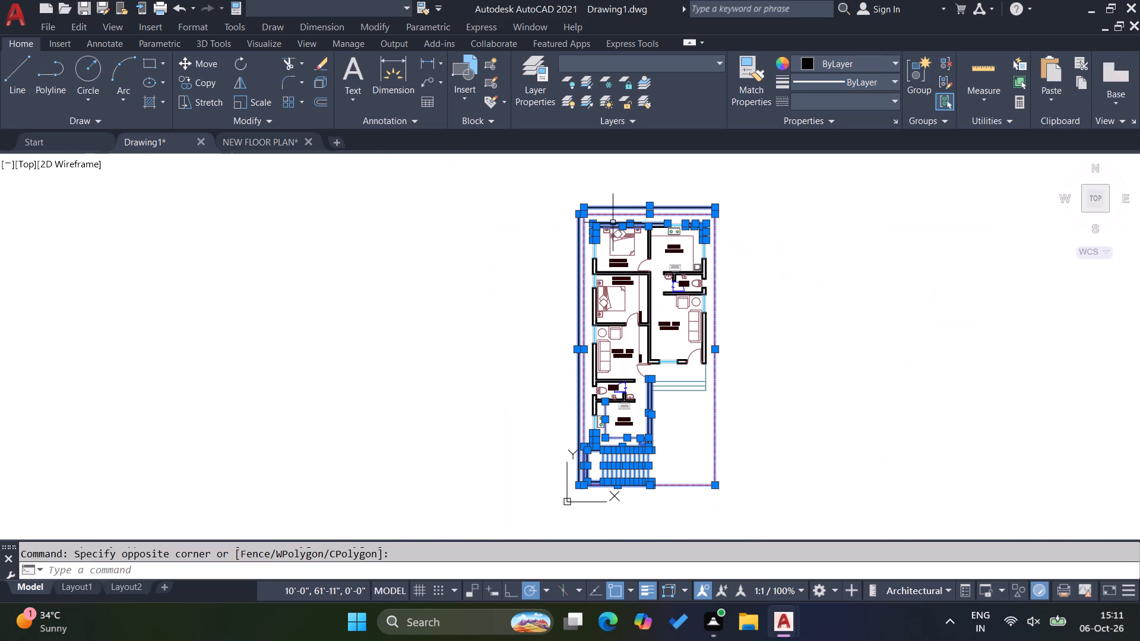
pyautogui.write('CO')
pyautogui.press('Return')
pyautogui.click(782, 284)
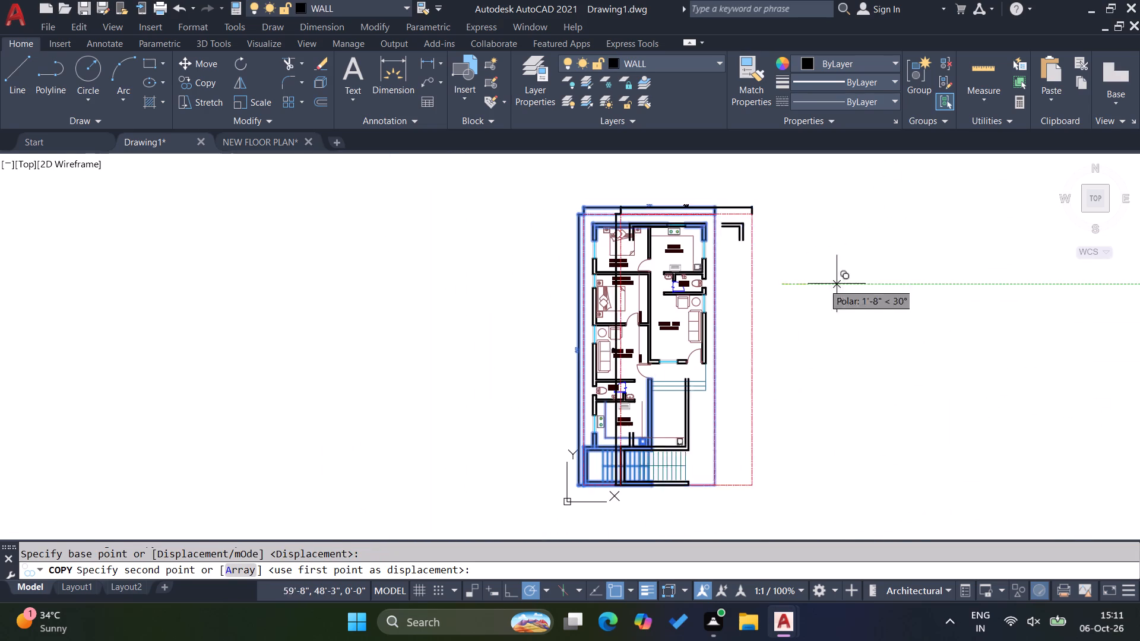
pyautogui.click(998, 281)
pyautogui.press('Escape')
pyautogui.press('Escape')
pyautogui.press('Escape')
pyautogui.press('Escape')
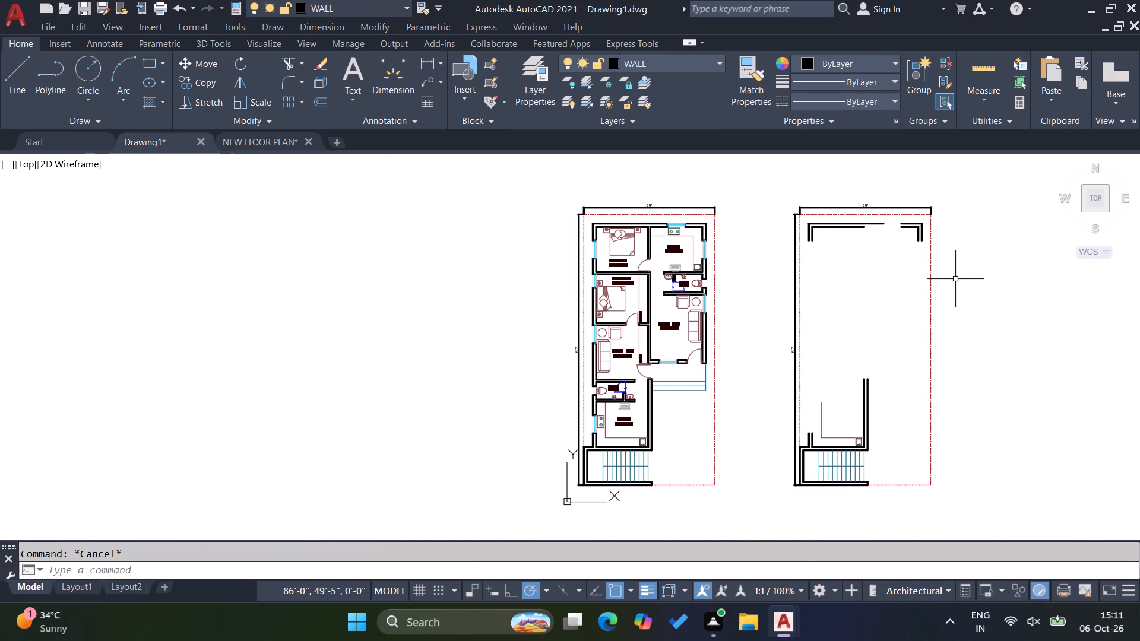
# Erase the two short side wall lines above the staircase in the new copy.
pyautogui.scroll(4, 810, 447)
pyautogui.click(803, 425)
pyautogui.click(753, 369)
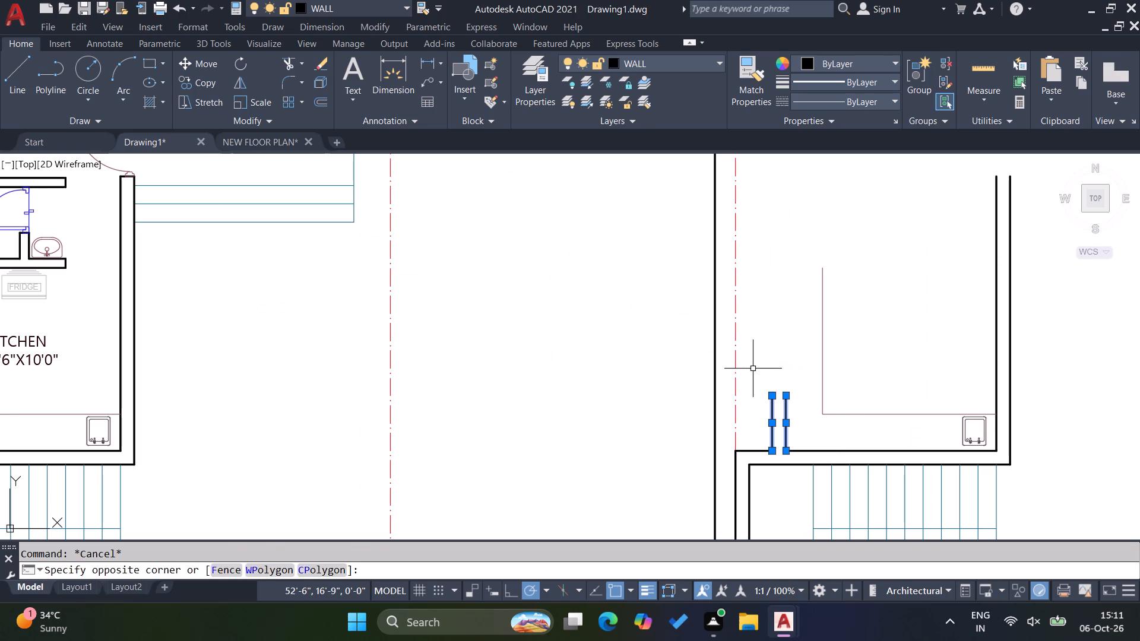
pyautogui.press('Delete')
# Extend the inner and outer side wall lines from the top corner down to the staircase wall in the new copy.
pyautogui.scroll(-4, 753, 367)
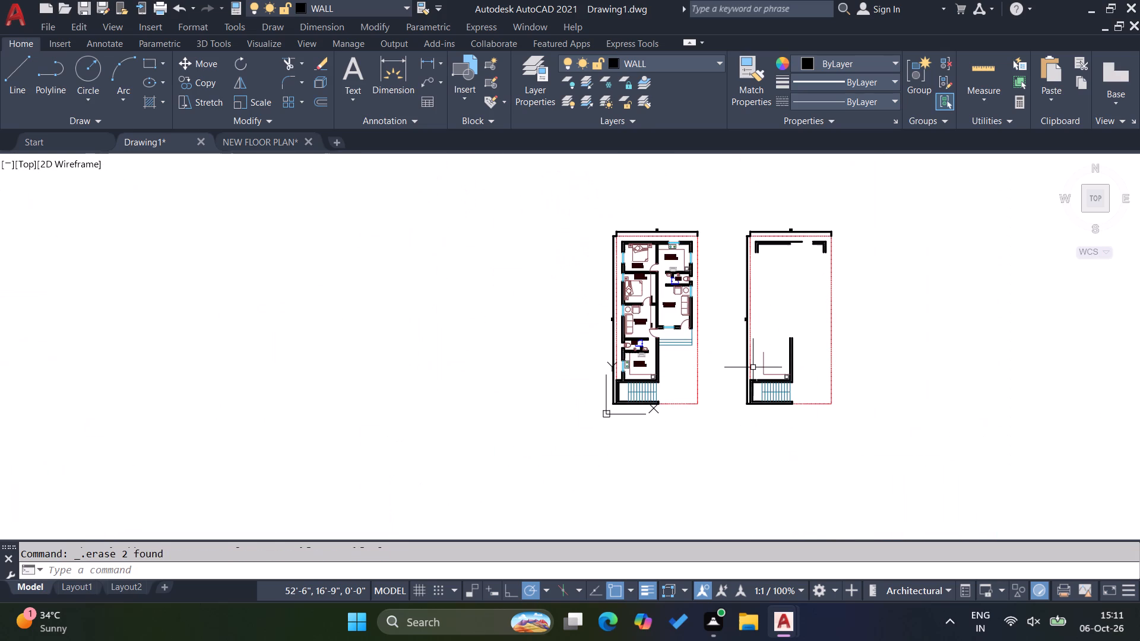
pyautogui.write('EX')
pyautogui.press('Return')
pyautogui.scroll(1, 754, 262)
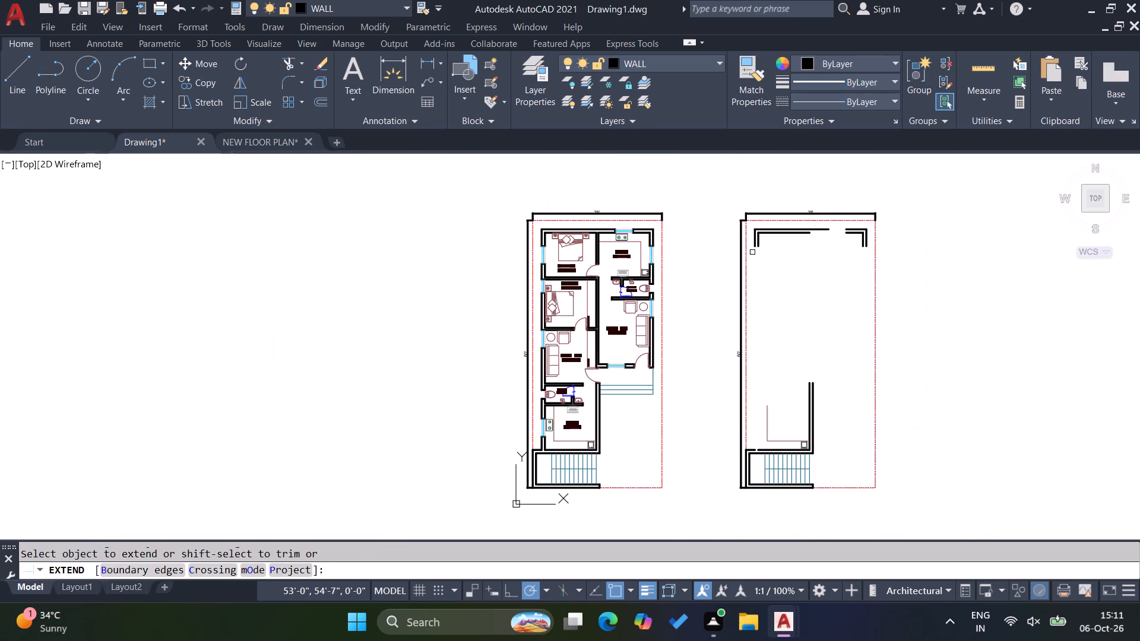
pyautogui.click(754, 243)
pyautogui.click(758, 243)
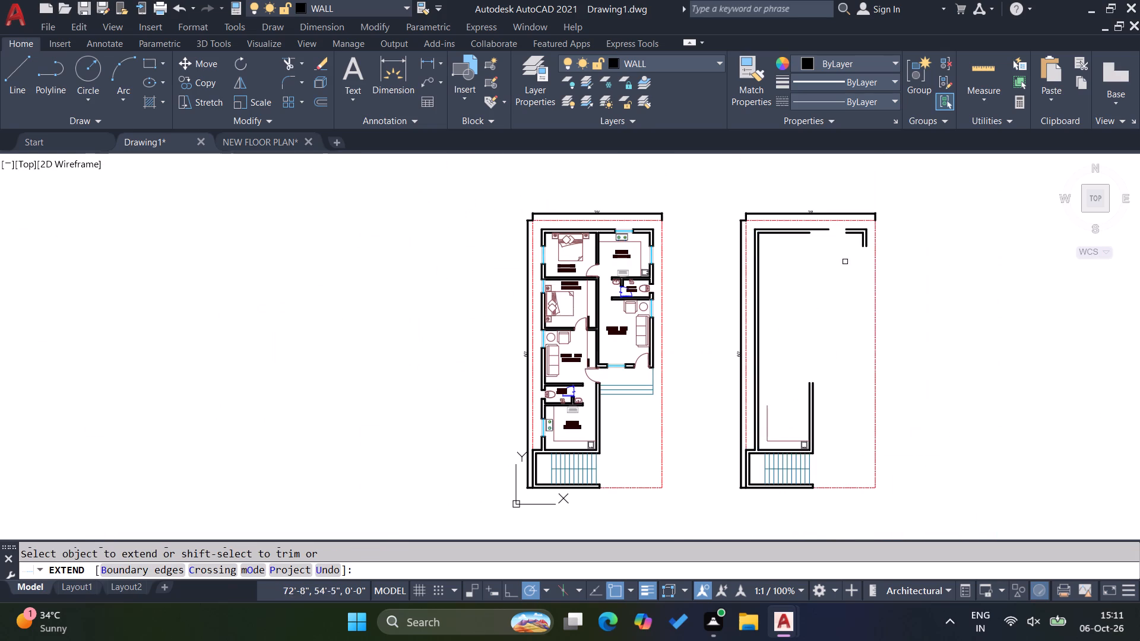
pyautogui.press('Escape')
pyautogui.press('Escape')
pyautogui.press('Escape')
# Fillet both opposite side wall lines with the lower wall lines at zero radius, closing the corner beyond the staircase in the new copy.
pyautogui.scroll(1, 816, 450)
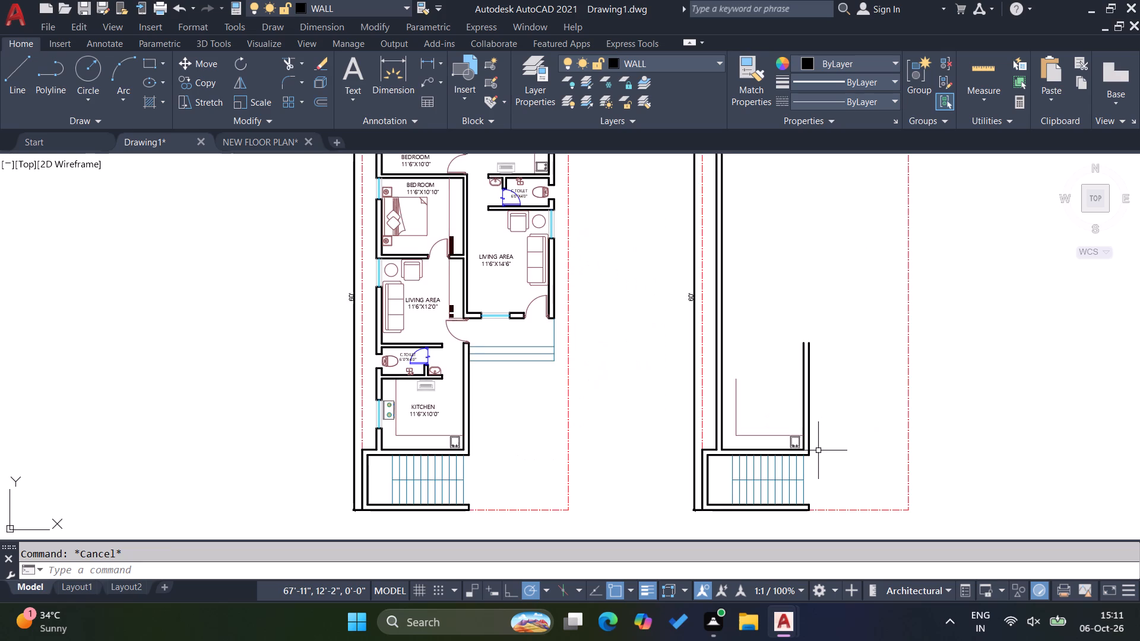
pyautogui.press('f')
pyautogui.press('Return')
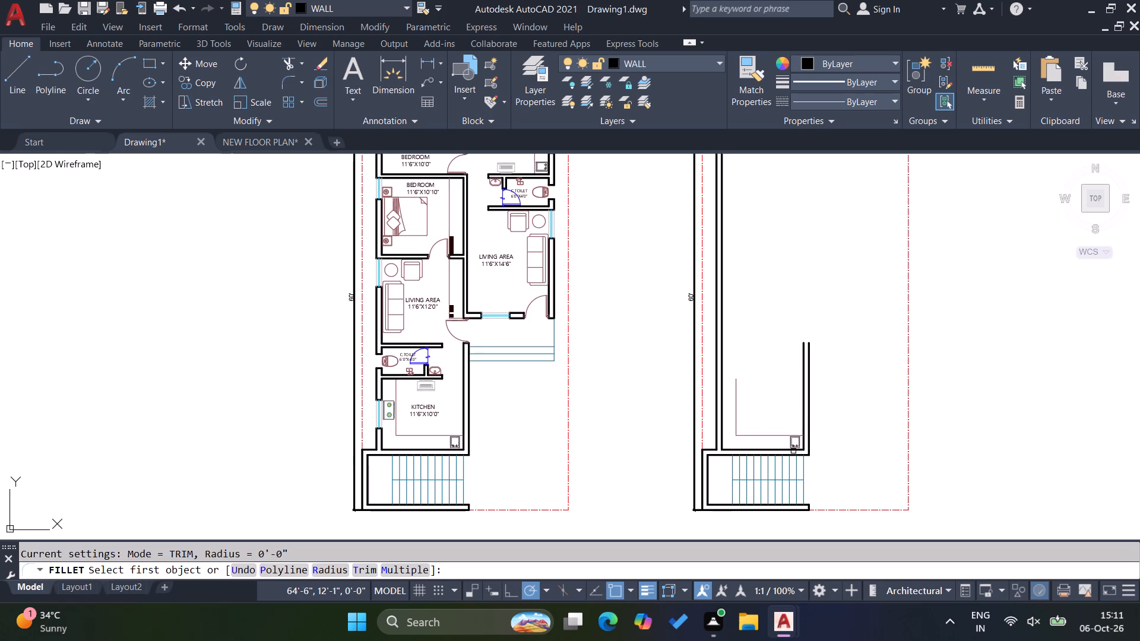
pyautogui.scroll(2, 813, 456)
pyautogui.click(790, 455)
pyautogui.scroll(-2, 822, 464)
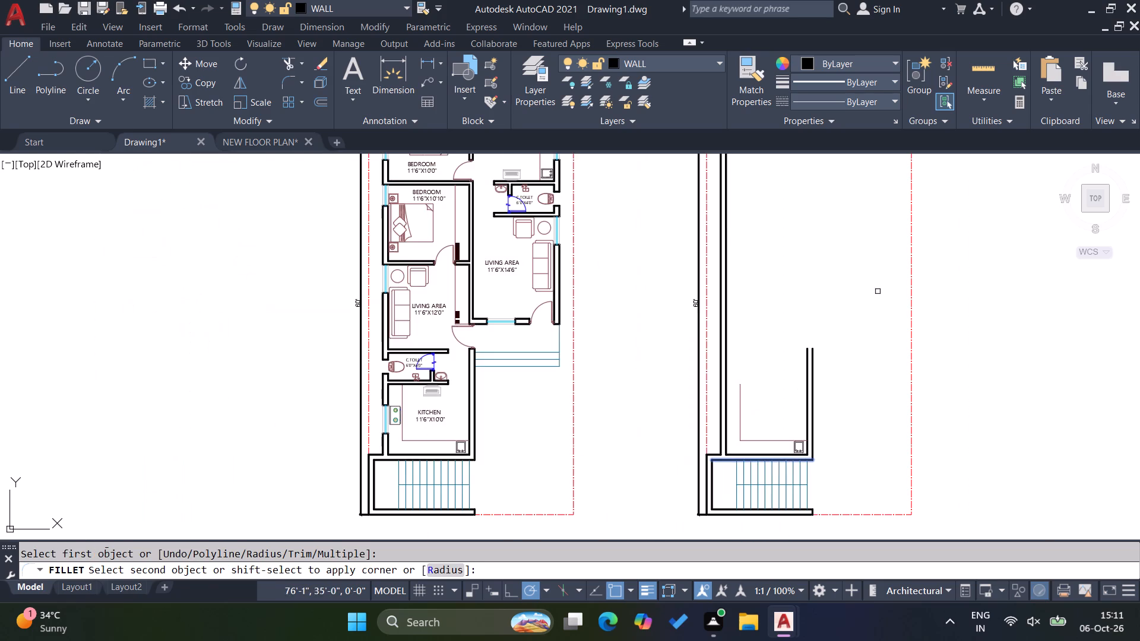
pyautogui.scroll(-2, 834, 345)
pyautogui.scroll(2, 857, 264)
pyautogui.click(857, 256)
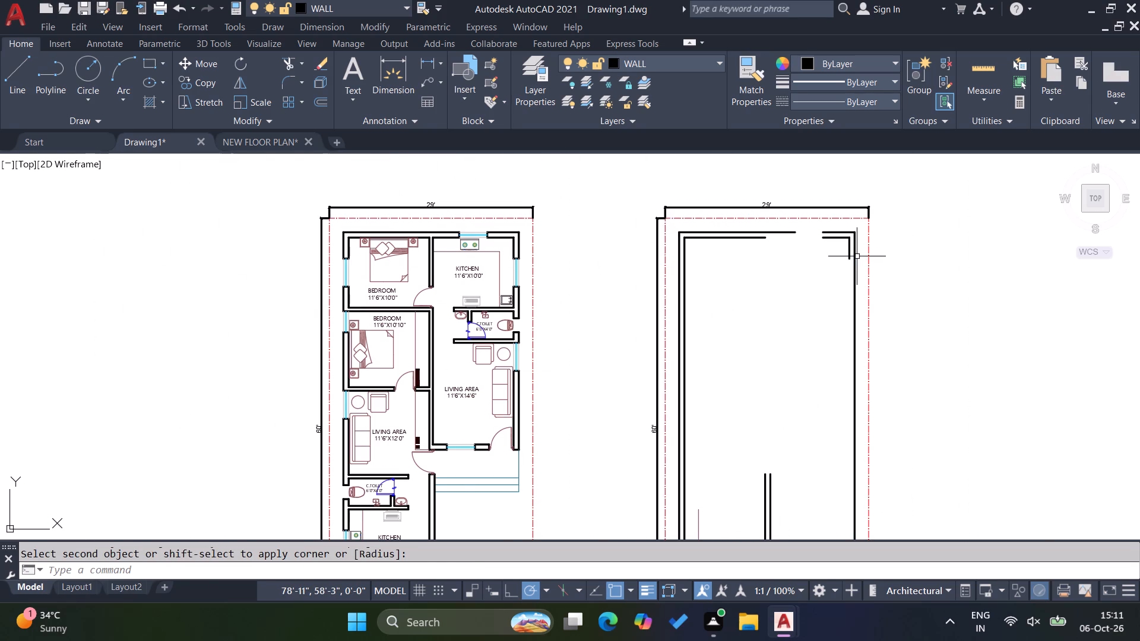
pyautogui.press('Return')
pyautogui.click(848, 253)
pyautogui.scroll(-2, 817, 328)
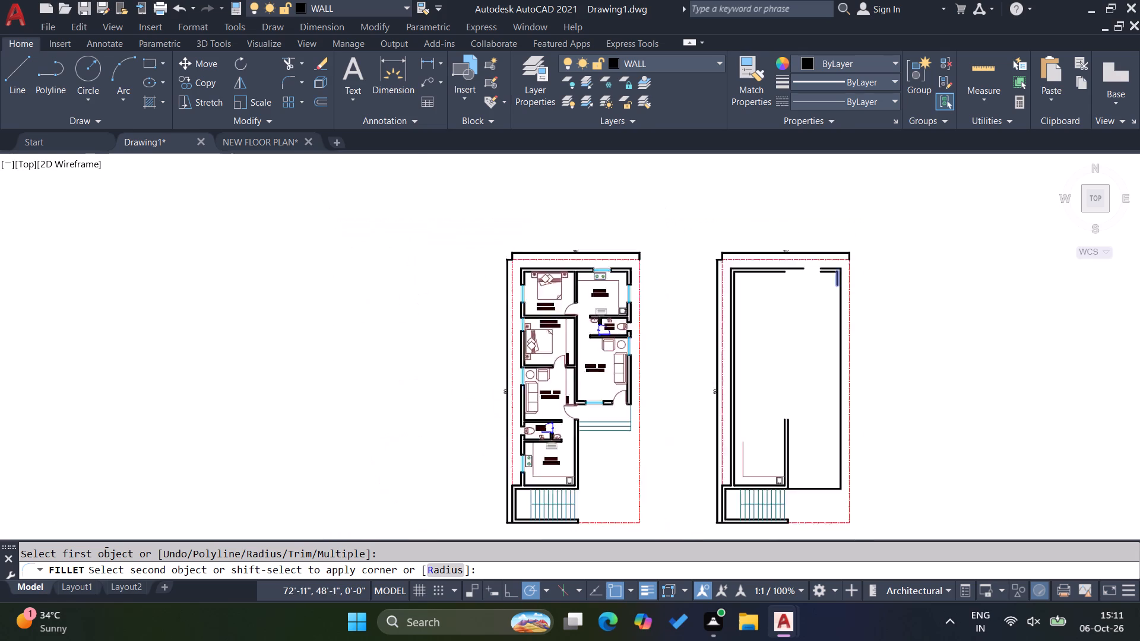
pyautogui.scroll(6, 796, 432)
pyautogui.click(750, 439)
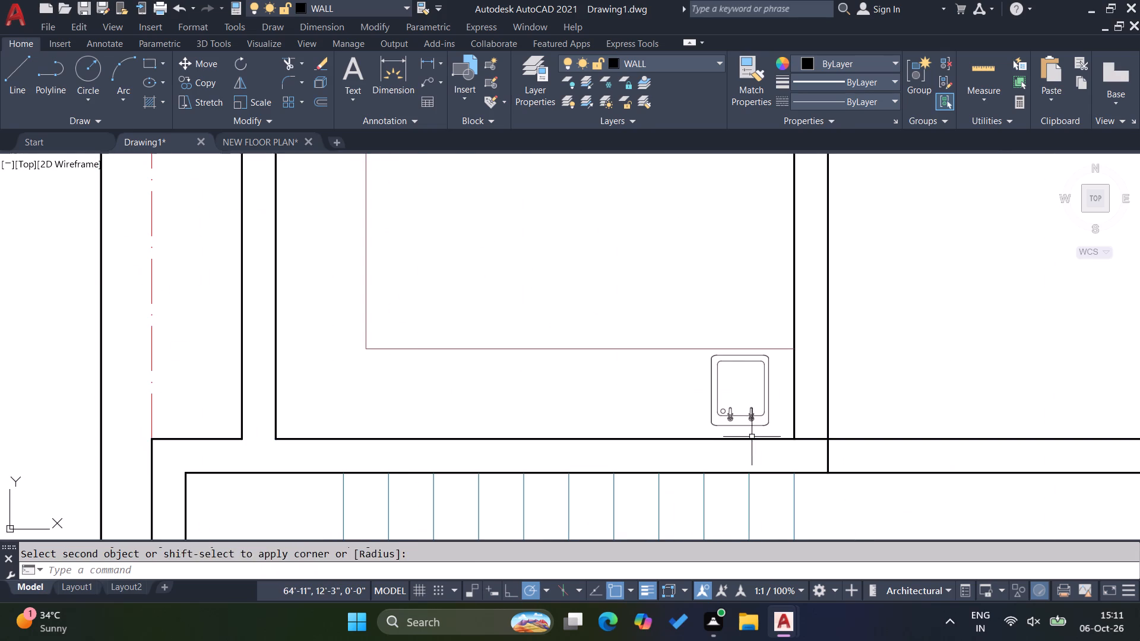
pyautogui.press('Escape')
pyautogui.scroll(-2, 599, 433)
pyautogui.press('Escape')
pyautogui.press('Escape')
pyautogui.scroll(-3, 543, 380)
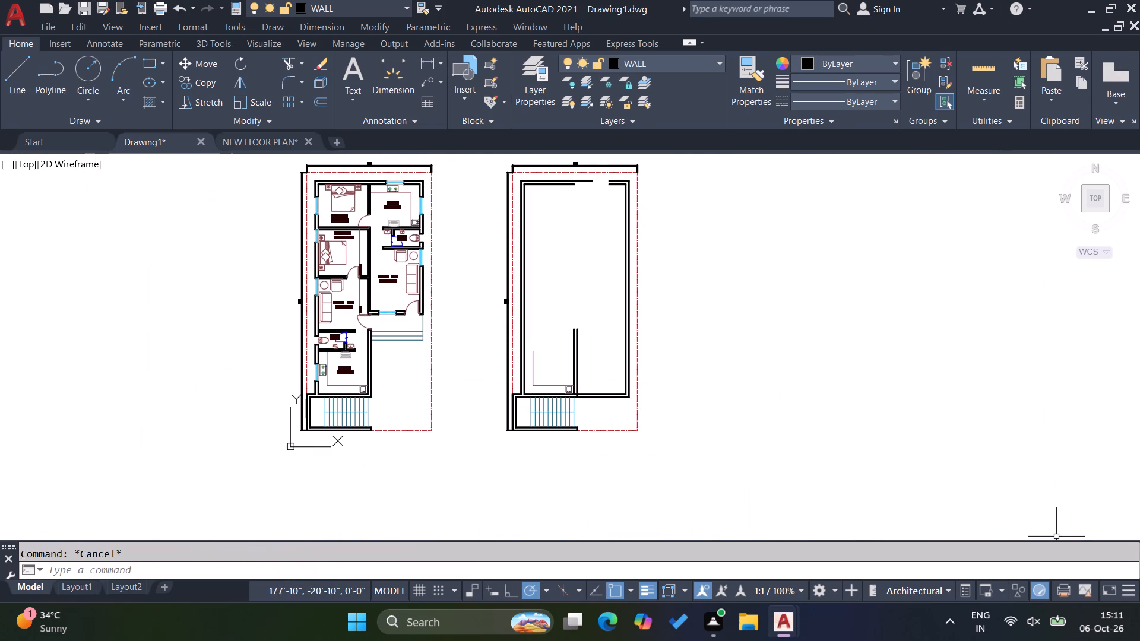
pyautogui.press('Escape')
pyautogui.press('Escape')
pyautogui.press('Escape')
pyautogui.press('Escape')
pyautogui.press('Escape')
# Erase the two short top wall lines beyond the former kitchen window opening in the new copy.
pyautogui.scroll(2, 575, 154)
pyautogui.scroll(2, 670, 204)
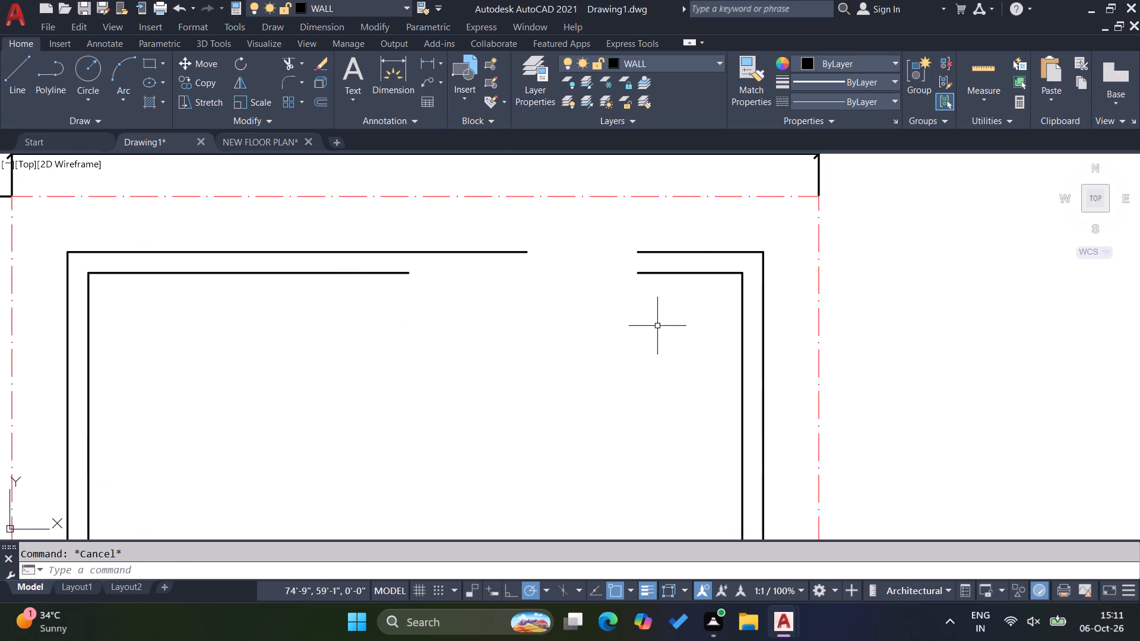
pyautogui.moveTo(658, 326); pyautogui.dragTo(643, 293)
pyautogui.click(574, 220)
pyautogui.press('Delete')
# Extend the outer and inner top wall lines across the gap to the opposite side wall in the new copy.
pyautogui.write('EX')
pyautogui.press('Return')
pyautogui.click(498, 224)
pyautogui.click(499, 261)
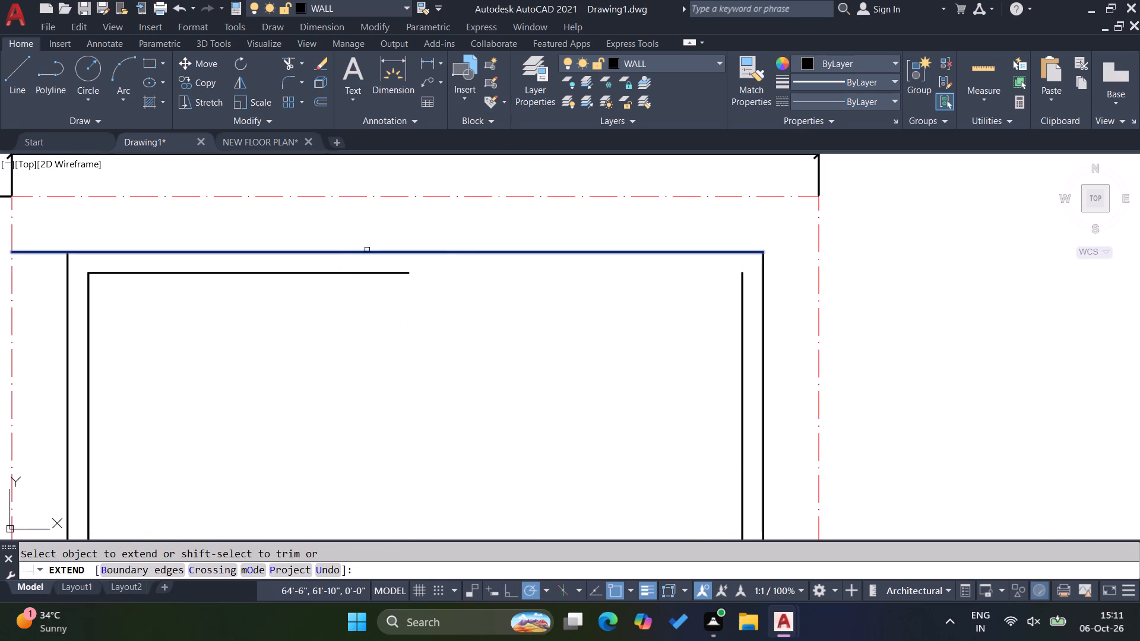
pyautogui.click(350, 262)
pyautogui.click(351, 327)
pyautogui.press('Escape')
pyautogui.press('Escape')
pyautogui.press('Escape')
pyautogui.press('Escape')
# Extend both lines of the central partition wall up to the top wall in the new copy.
pyautogui.scroll(-5, 511, 325)
pyautogui.scroll(2, 537, 392)
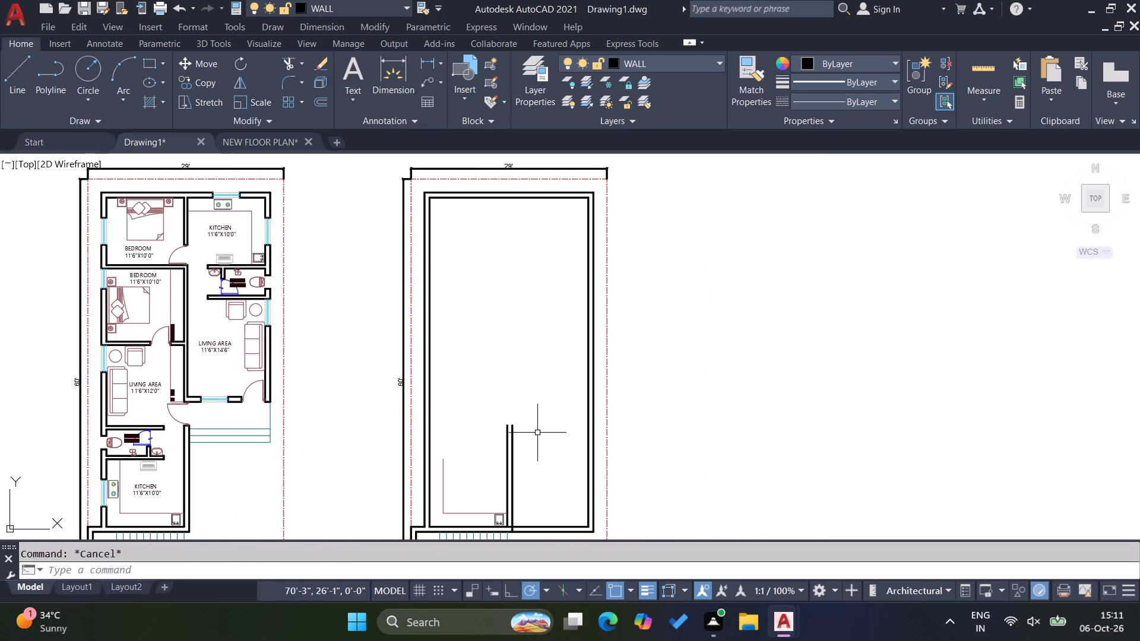
pyautogui.write('EX')
pyautogui.press('Return')
pyautogui.click(521, 426)
pyautogui.click(478, 411)
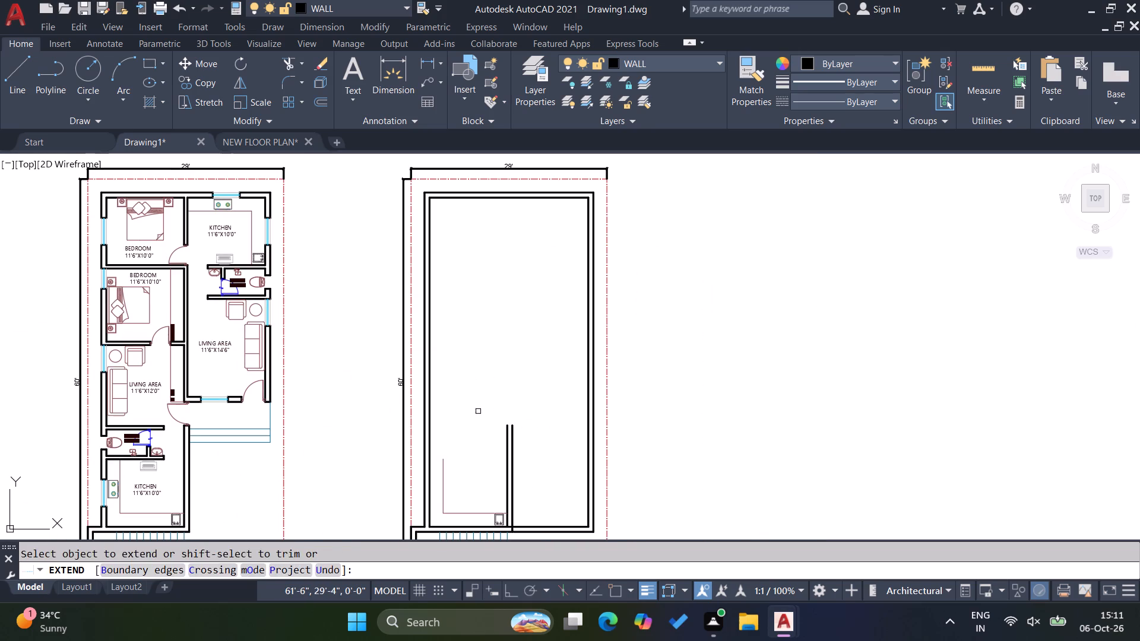
pyautogui.click(482, 418)
pyautogui.click(537, 452)
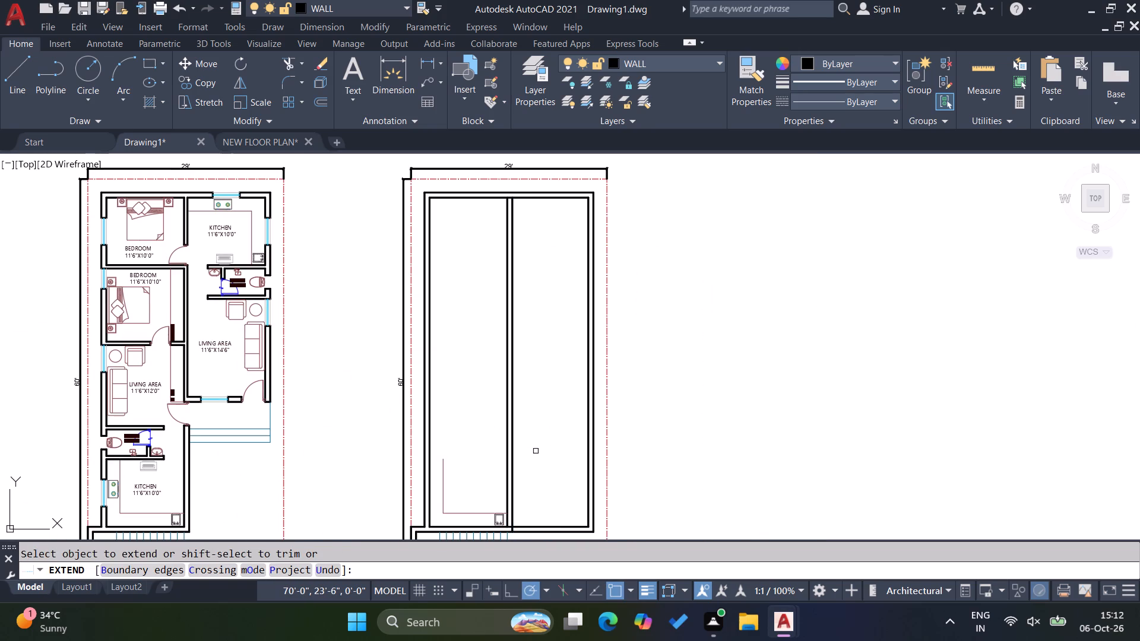
pyautogui.press('Escape')
pyautogui.press('Escape')
pyautogui.press('Escape')
pyautogui.press('Escape')
pyautogui.press('Escape')
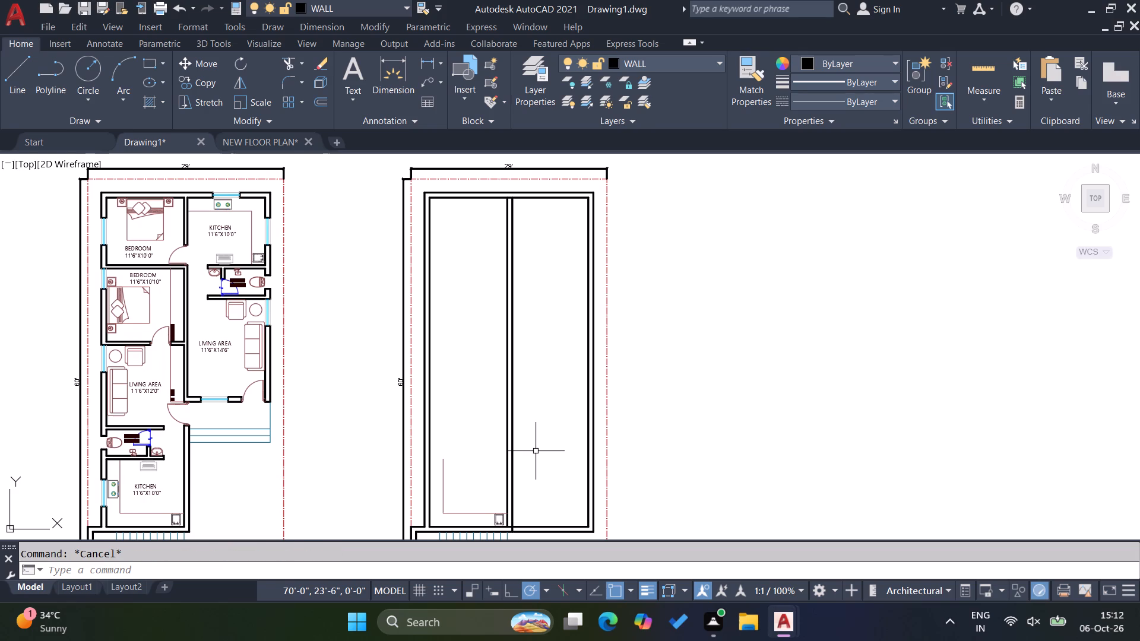
# Trim the inner top wall line between the two partition lines to open the wall junction.
pyautogui.scroll(2, 507, 187)
pyautogui.scroll(-1, 679, 270)
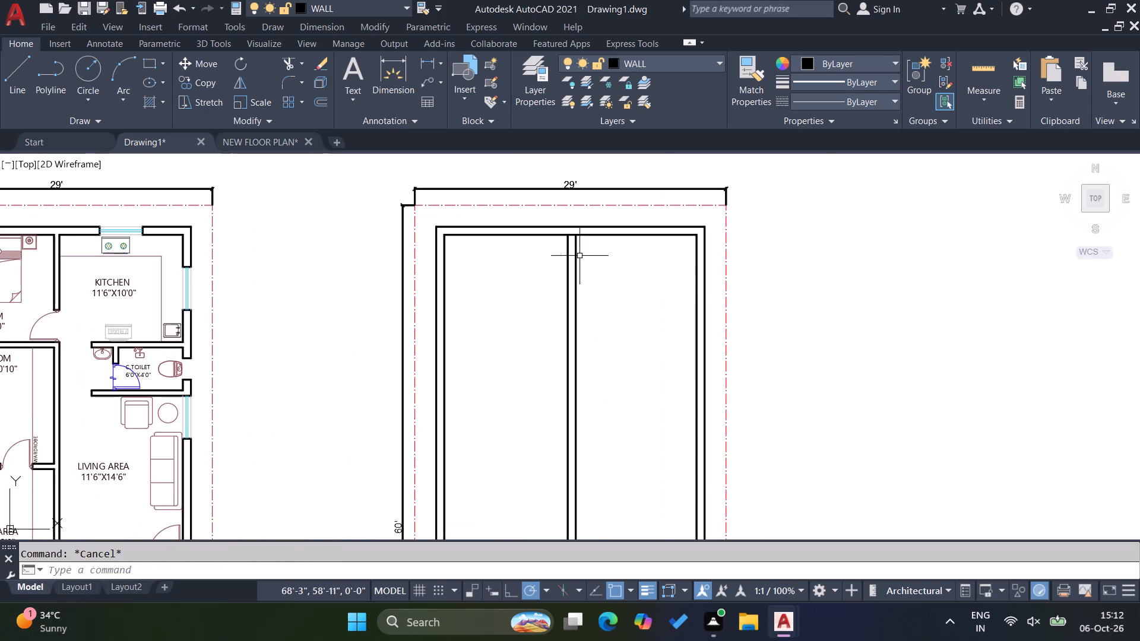
pyautogui.scroll(2, 558, 246)
pyautogui.press('Escape')
pyautogui.press('Escape')
pyautogui.write('TR')
pyautogui.press('Return')
pyautogui.click(590, 215)
pyautogui.click(590, 233)
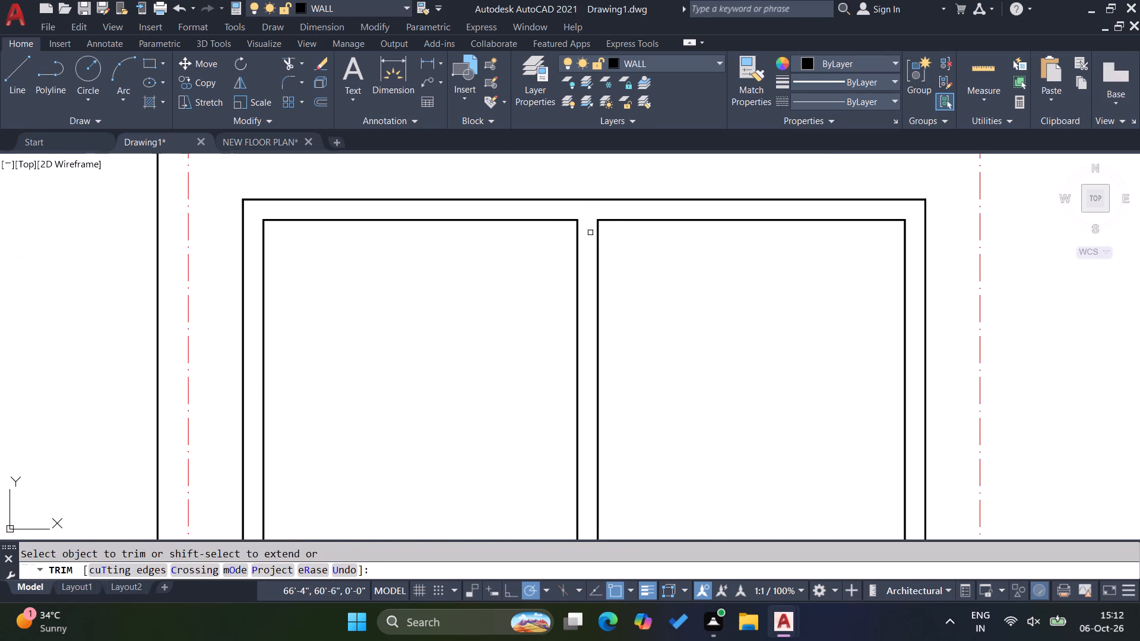
pyautogui.press('Escape')
pyautogui.press('Escape')
pyautogui.press('Escape')
pyautogui.press('Escape')
pyautogui.press('Escape')
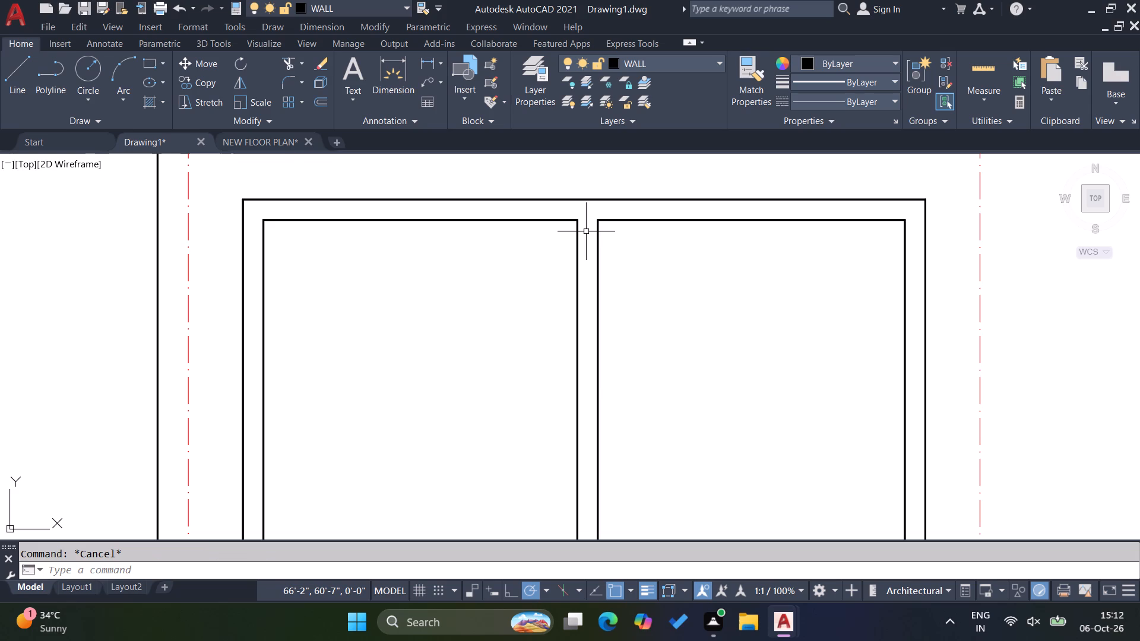
# Offset the inner top wall line of both rooms 5' into the rooms in the new layout.
pyautogui.press('o')
pyautogui.press('Return')
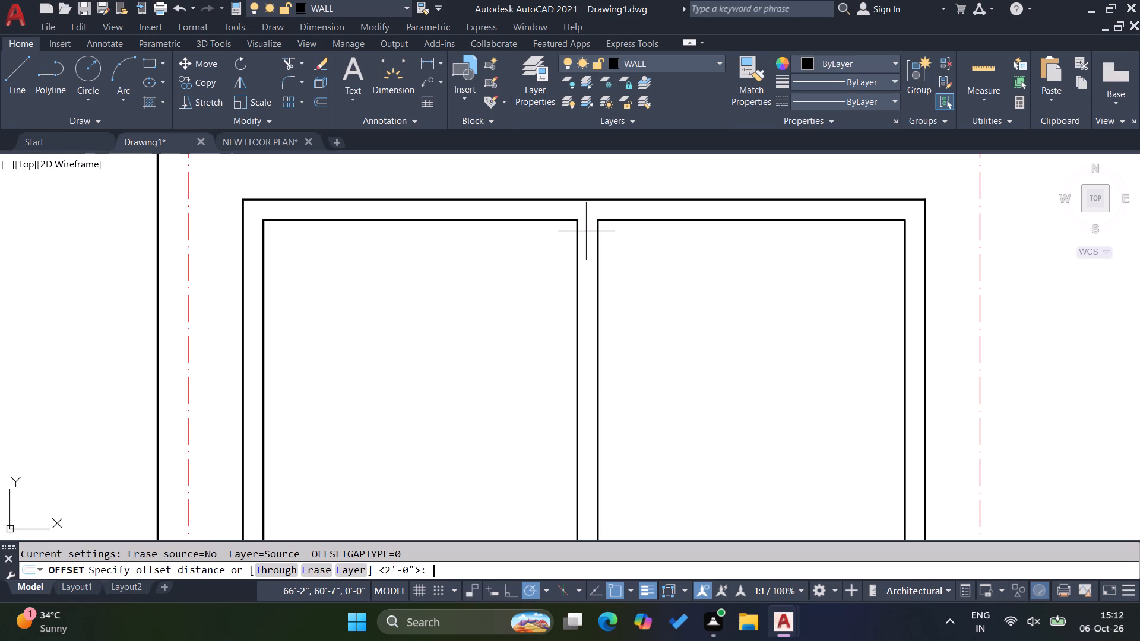
pyautogui.write("5'")
pyautogui.press('Return')
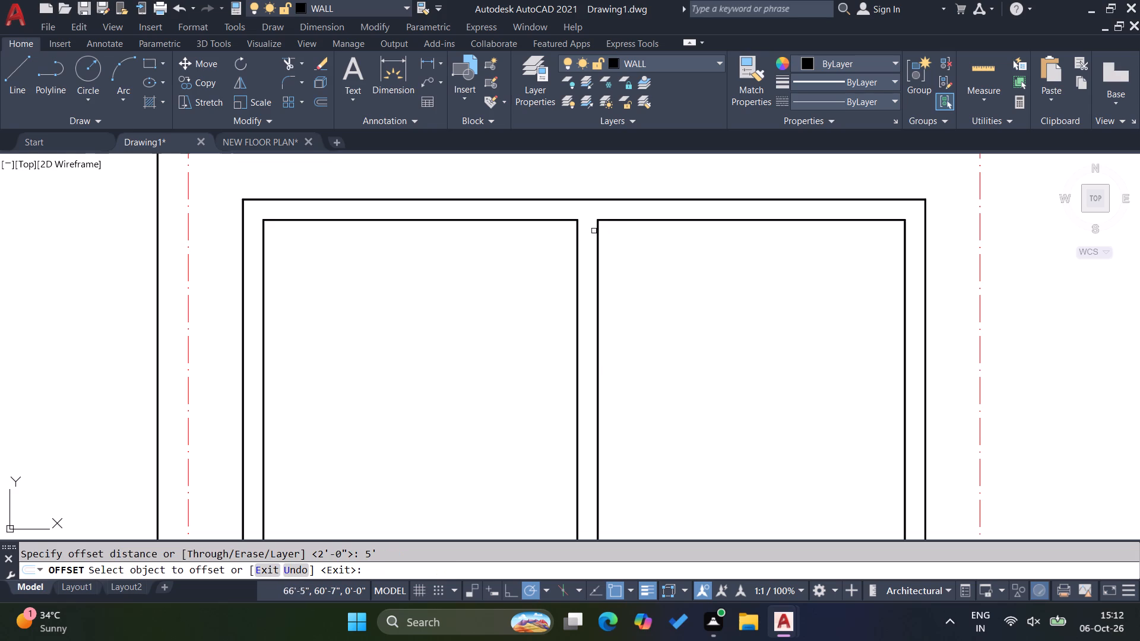
pyautogui.click(627, 218)
pyautogui.click(634, 267)
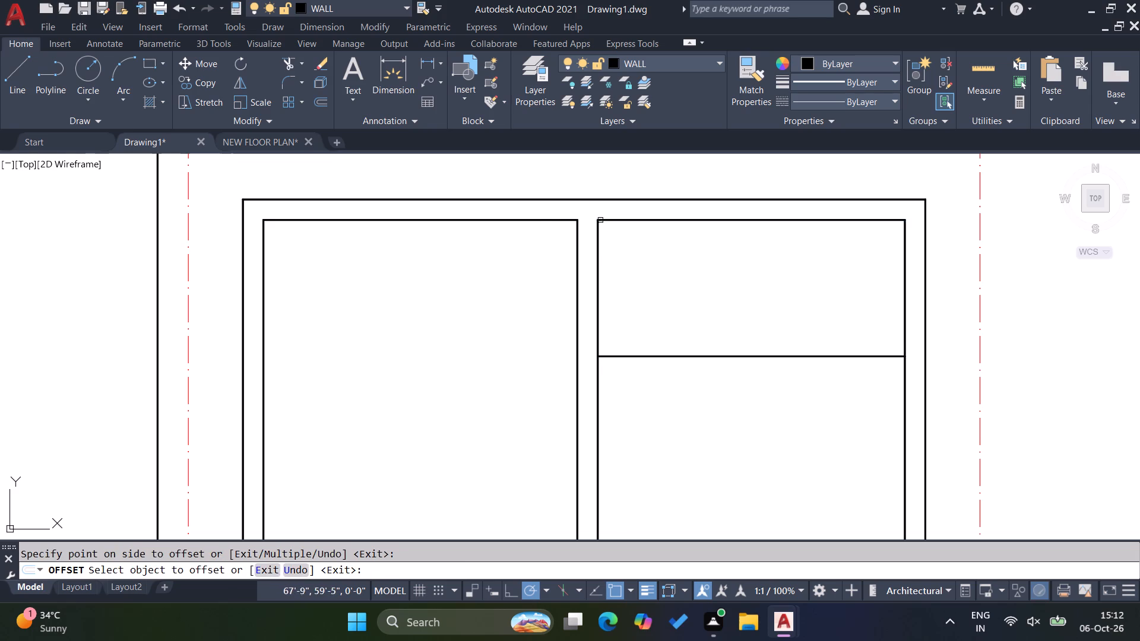
pyautogui.click(538, 221)
pyautogui.click(539, 286)
pyautogui.press('Escape')
pyautogui.press('Escape')
pyautogui.press('Escape')
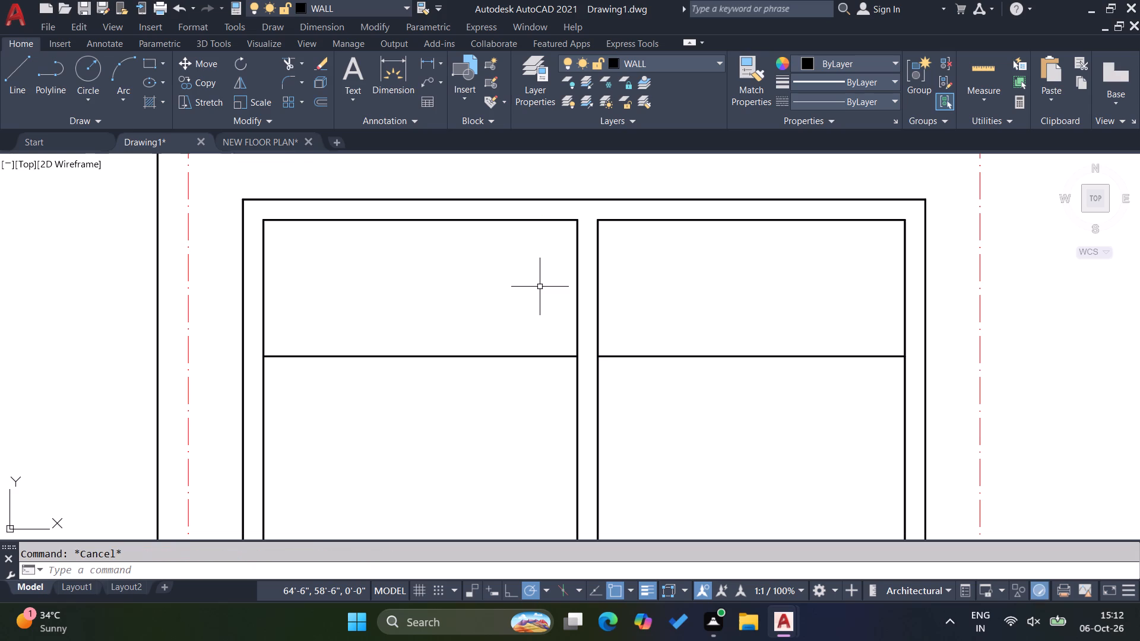
# Offset both new cross lines 6" farther from the top wall to form the cross wall's thickness in each room.
pyautogui.press('o')
pyautogui.press('Return')
pyautogui.press('6')
pyautogui.press('Return')
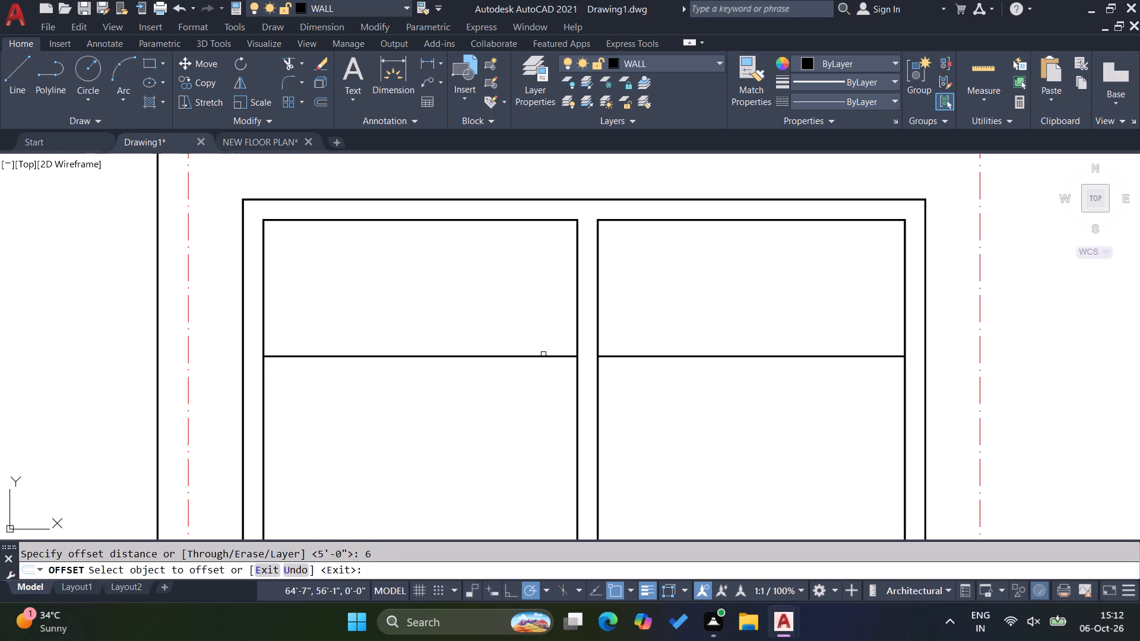
pyautogui.click(543, 354)
pyautogui.click(544, 389)
pyautogui.click(626, 359)
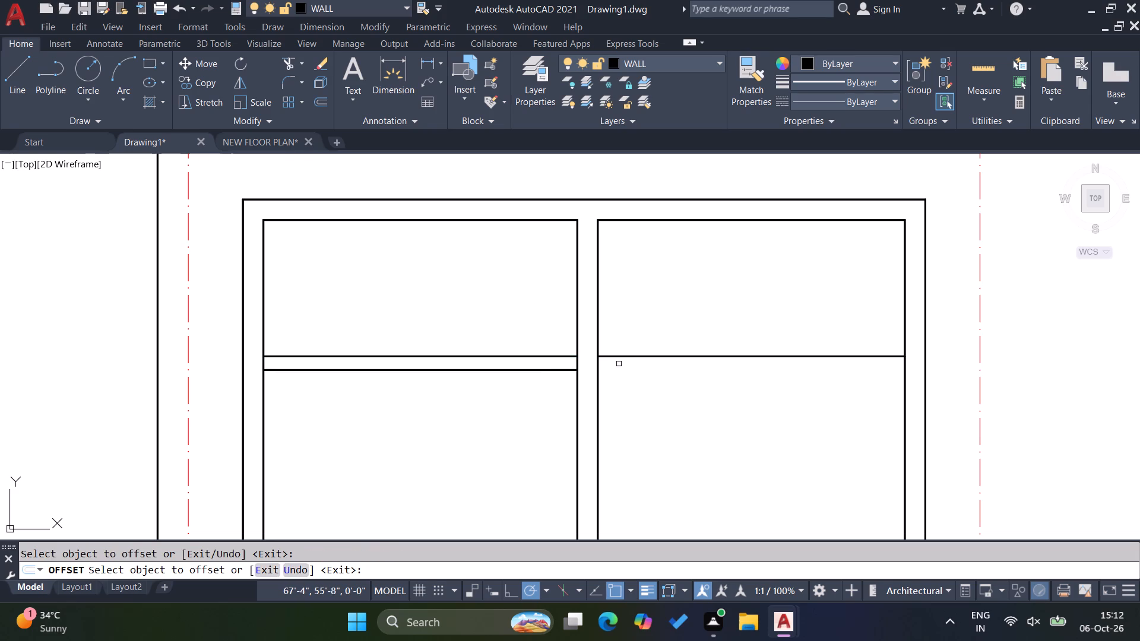
pyautogui.click(619, 358)
pyautogui.click(613, 407)
pyautogui.press('Escape')
pyautogui.press('Escape')
pyautogui.press('Escape')
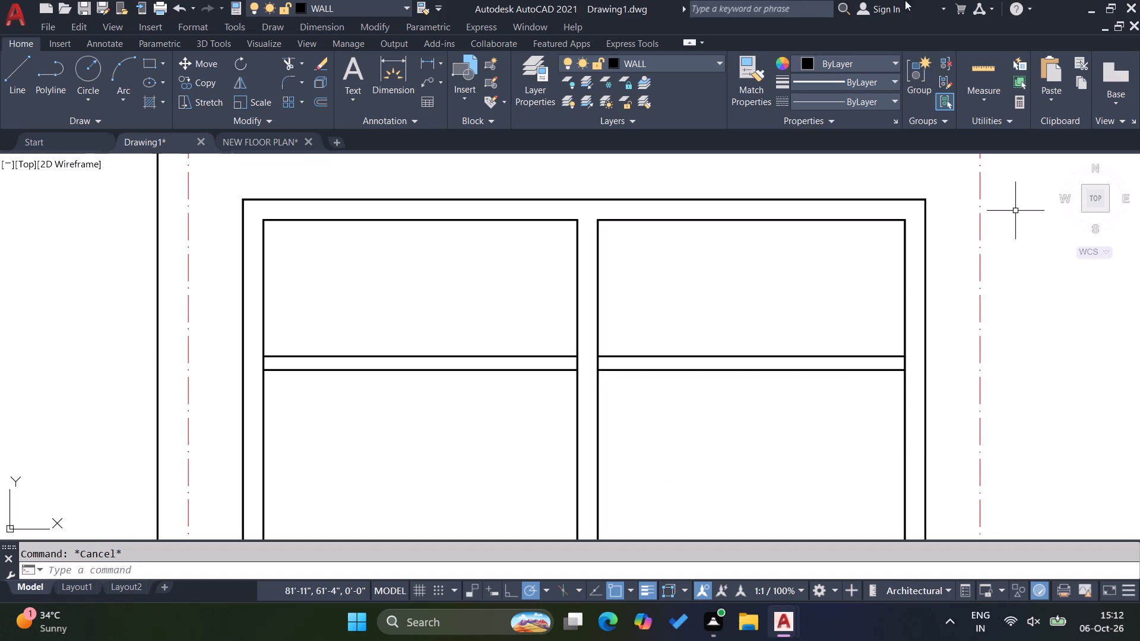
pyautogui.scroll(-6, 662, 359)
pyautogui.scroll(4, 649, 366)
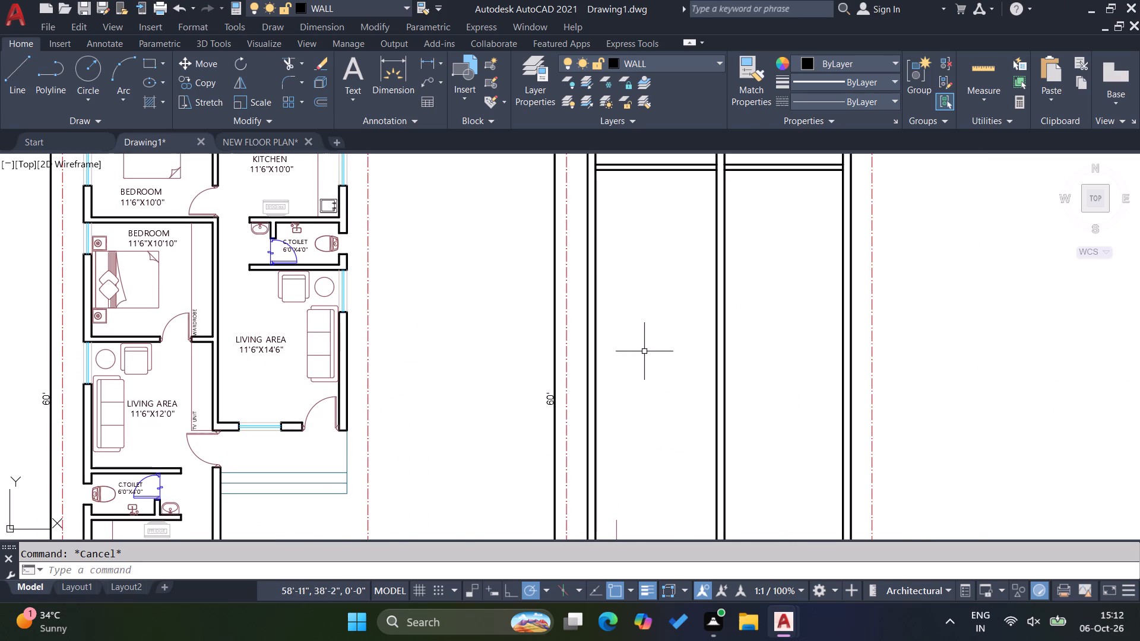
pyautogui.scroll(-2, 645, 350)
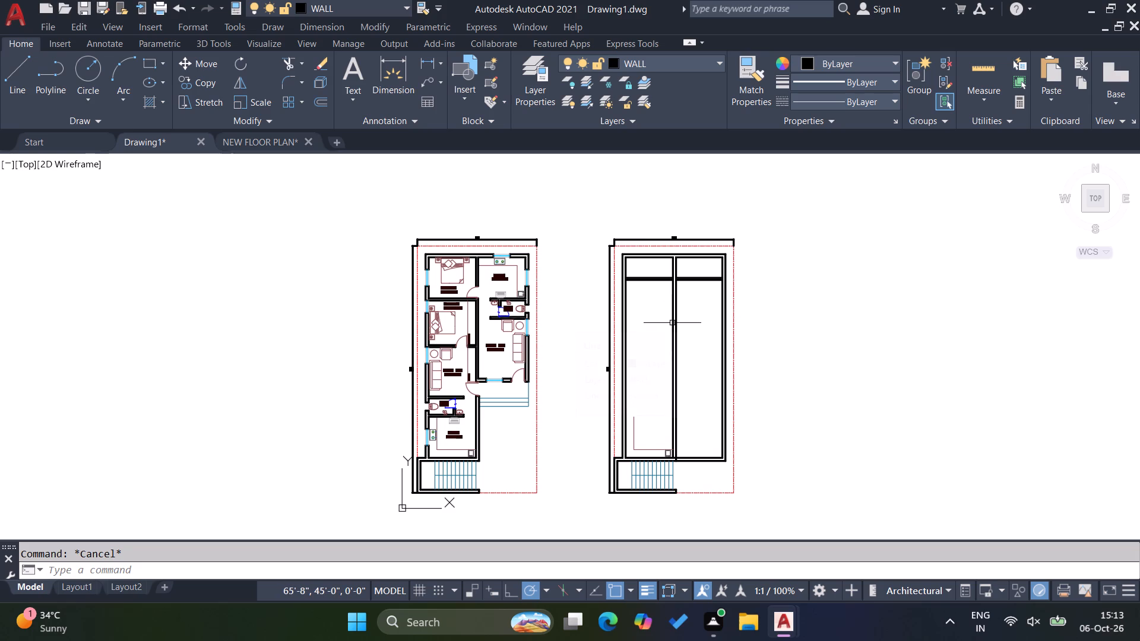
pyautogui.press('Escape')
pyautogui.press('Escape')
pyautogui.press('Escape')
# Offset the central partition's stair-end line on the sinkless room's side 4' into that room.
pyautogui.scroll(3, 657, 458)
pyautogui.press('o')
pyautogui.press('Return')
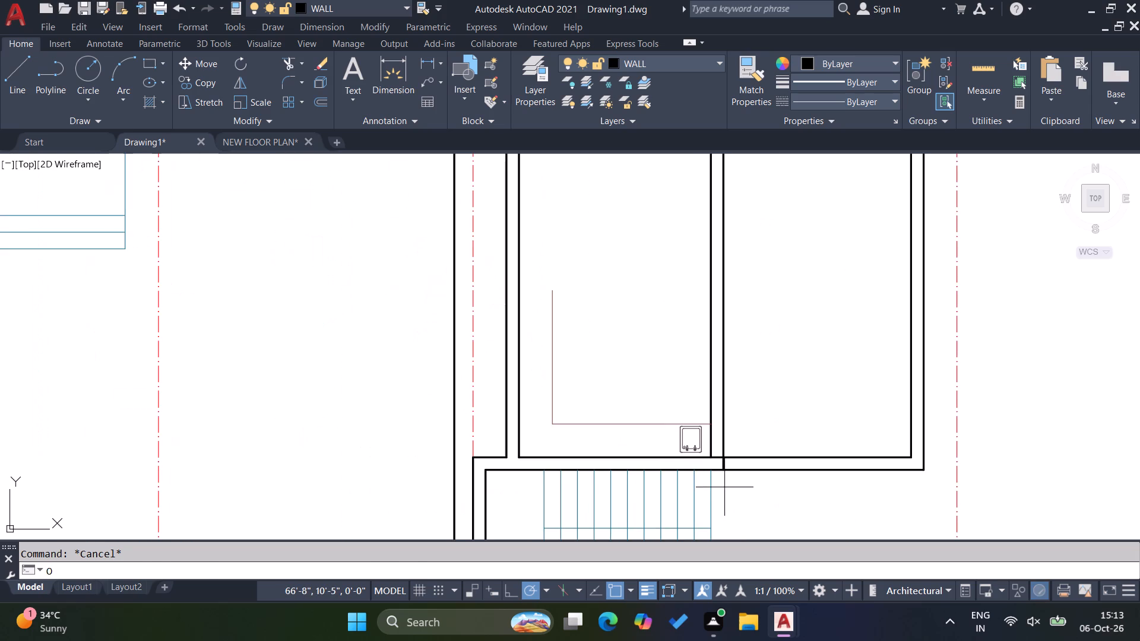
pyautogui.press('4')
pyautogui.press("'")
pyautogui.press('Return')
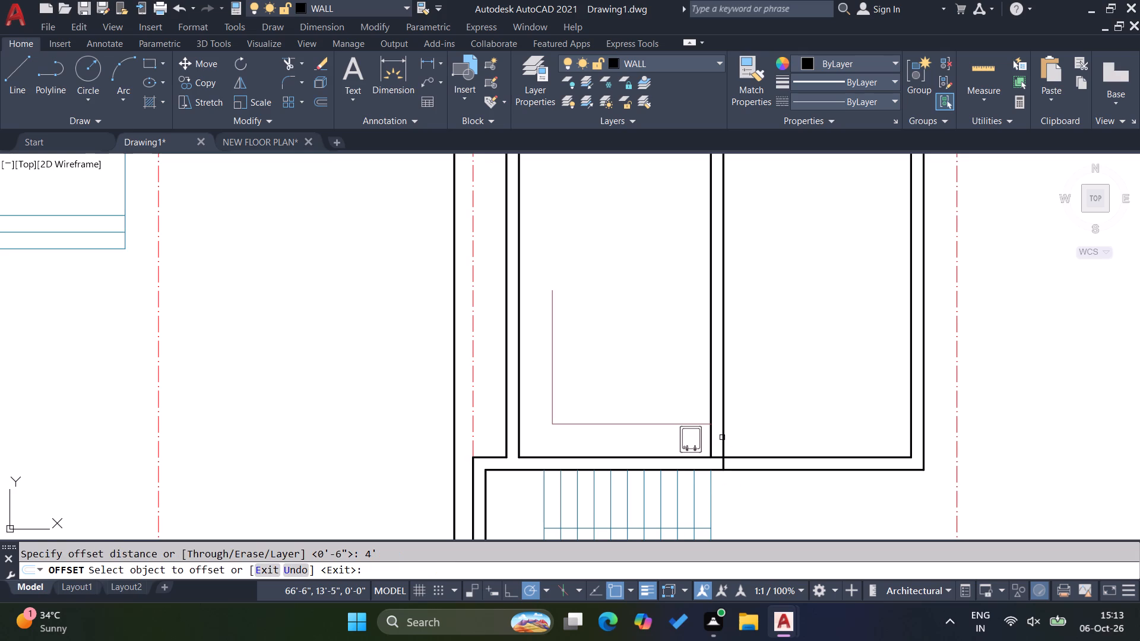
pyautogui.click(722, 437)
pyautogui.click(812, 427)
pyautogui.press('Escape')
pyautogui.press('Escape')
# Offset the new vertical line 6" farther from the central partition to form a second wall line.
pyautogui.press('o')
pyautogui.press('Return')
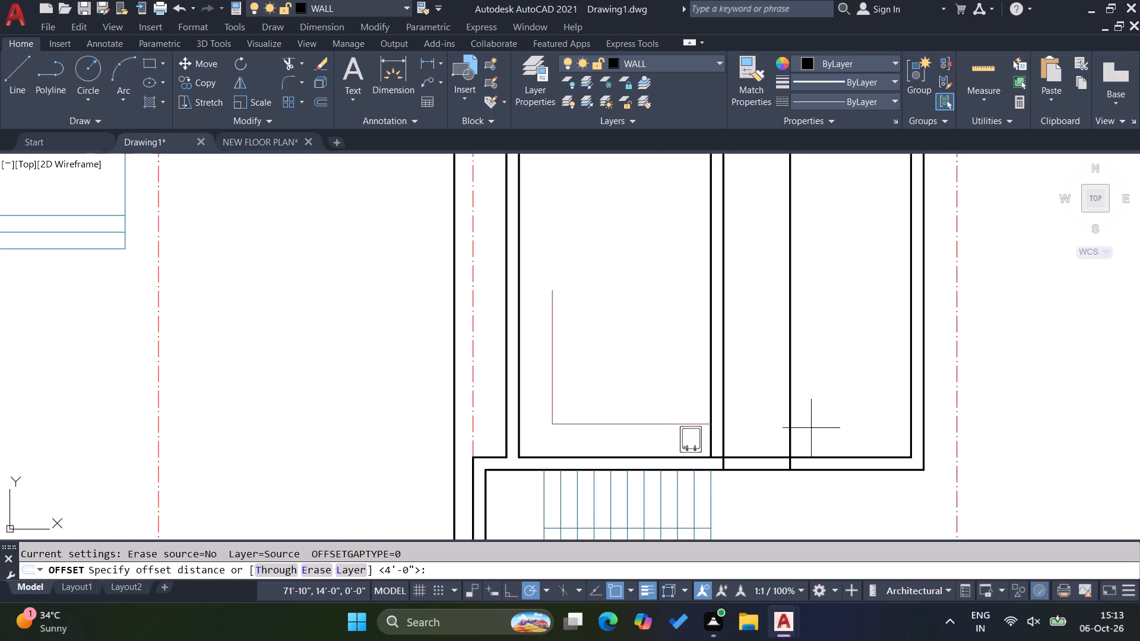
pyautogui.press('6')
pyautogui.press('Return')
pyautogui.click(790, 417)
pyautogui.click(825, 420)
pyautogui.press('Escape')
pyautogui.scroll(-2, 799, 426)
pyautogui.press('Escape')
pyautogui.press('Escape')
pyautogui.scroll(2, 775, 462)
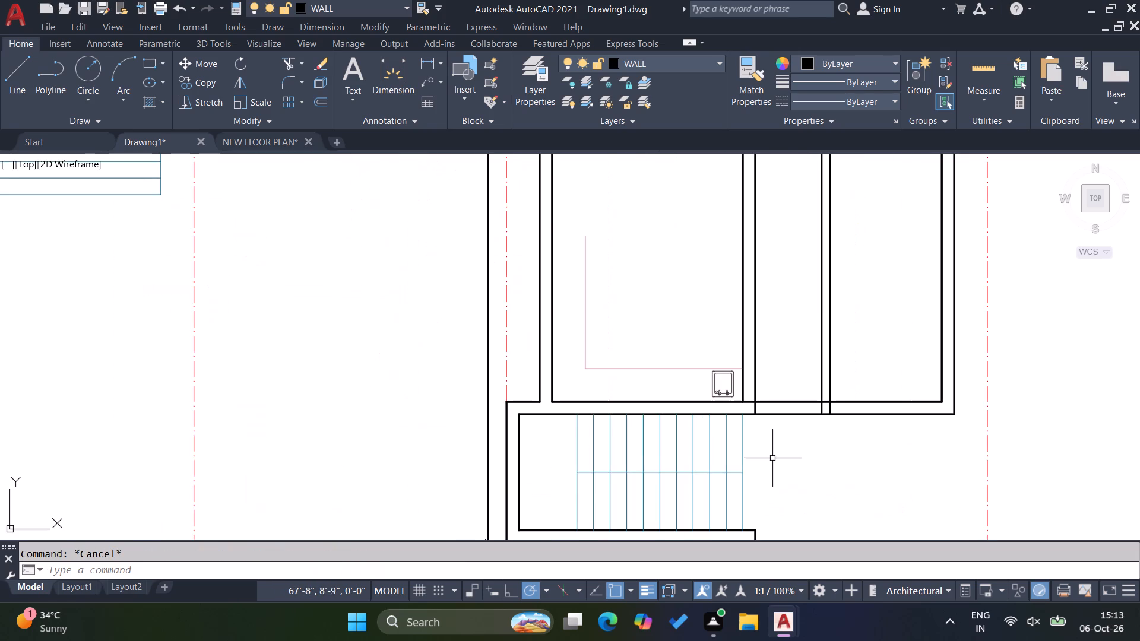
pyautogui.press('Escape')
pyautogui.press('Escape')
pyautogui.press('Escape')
# Measure the clear widths of the two long rooms on either side of the central partition.
pyautogui.click(422, 68)
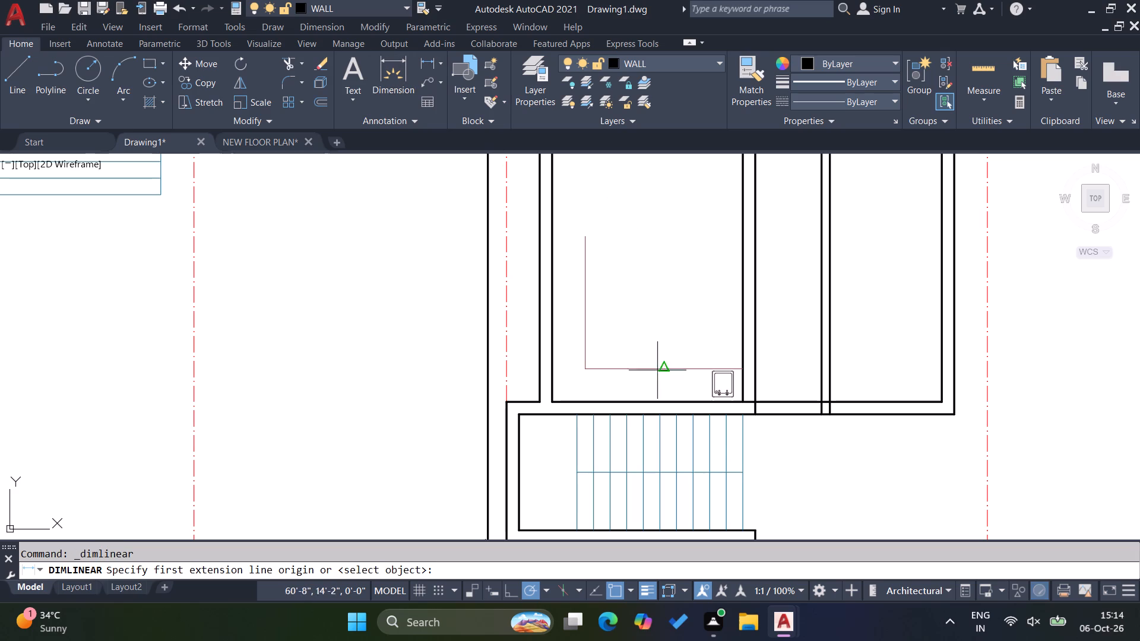
pyautogui.click(556, 319)
pyautogui.click(739, 320)
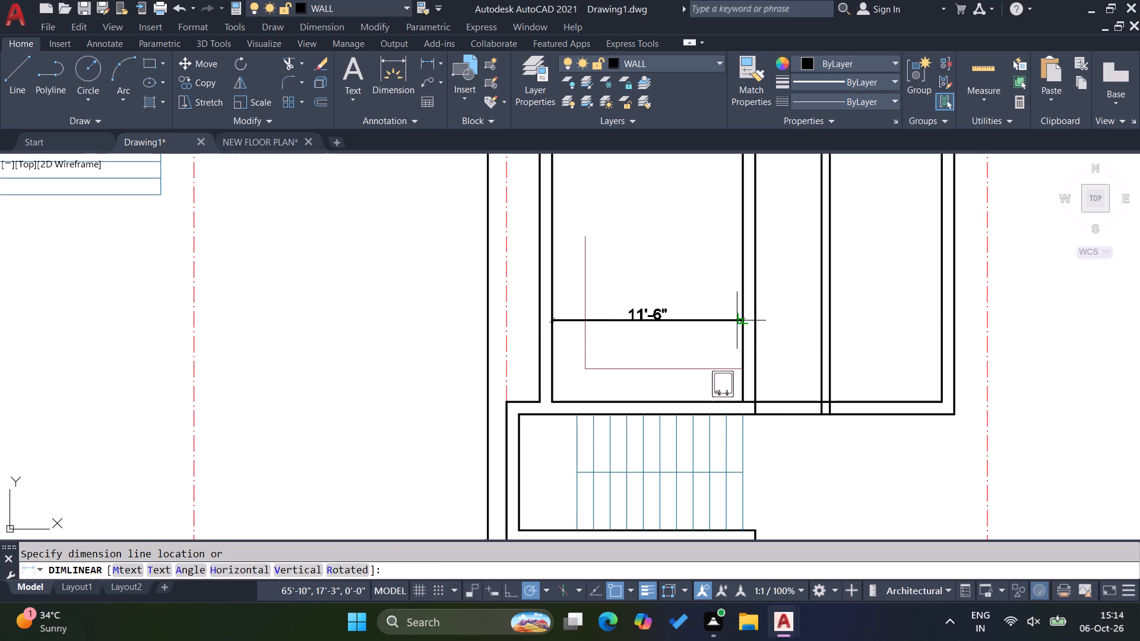
pyautogui.press('Escape')
pyautogui.click(424, 65)
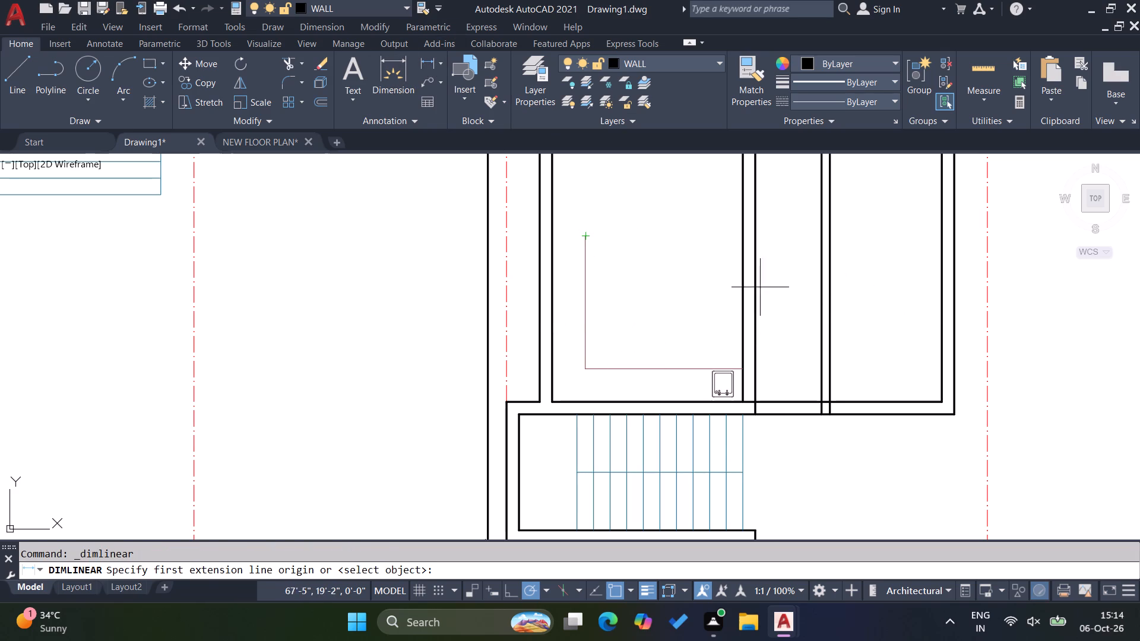
pyautogui.click(752, 287)
pyautogui.click(944, 283)
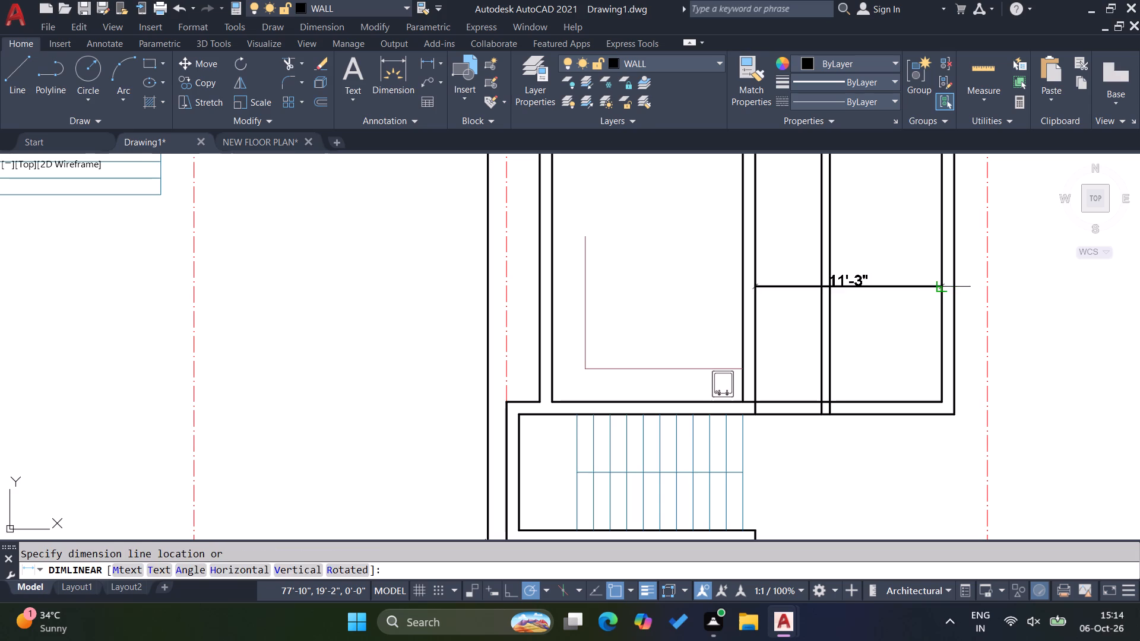
pyautogui.press('Escape')
pyautogui.press('Escape')
# Move the central partition line farther from the sink 3" toward its other line to thin the wall.
pyautogui.scroll(2, 770, 392)
pyautogui.moveTo(757, 386); pyautogui.dragTo(751, 381)
pyautogui.click(705, 351)
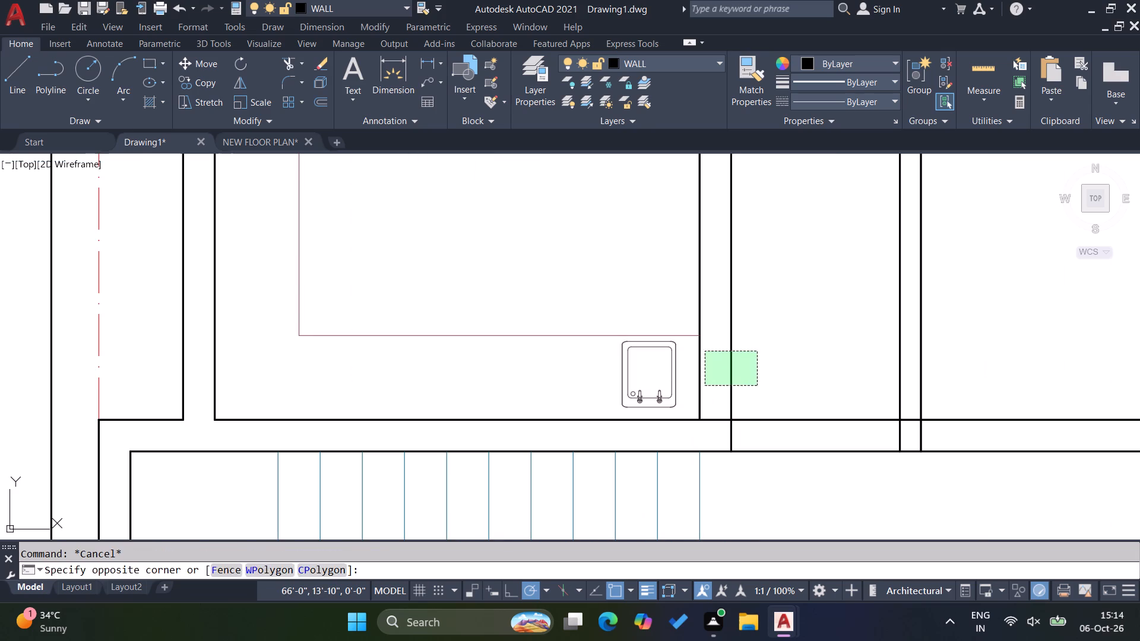
pyautogui.press('m')
pyautogui.press('Return')
pyautogui.click(756, 348)
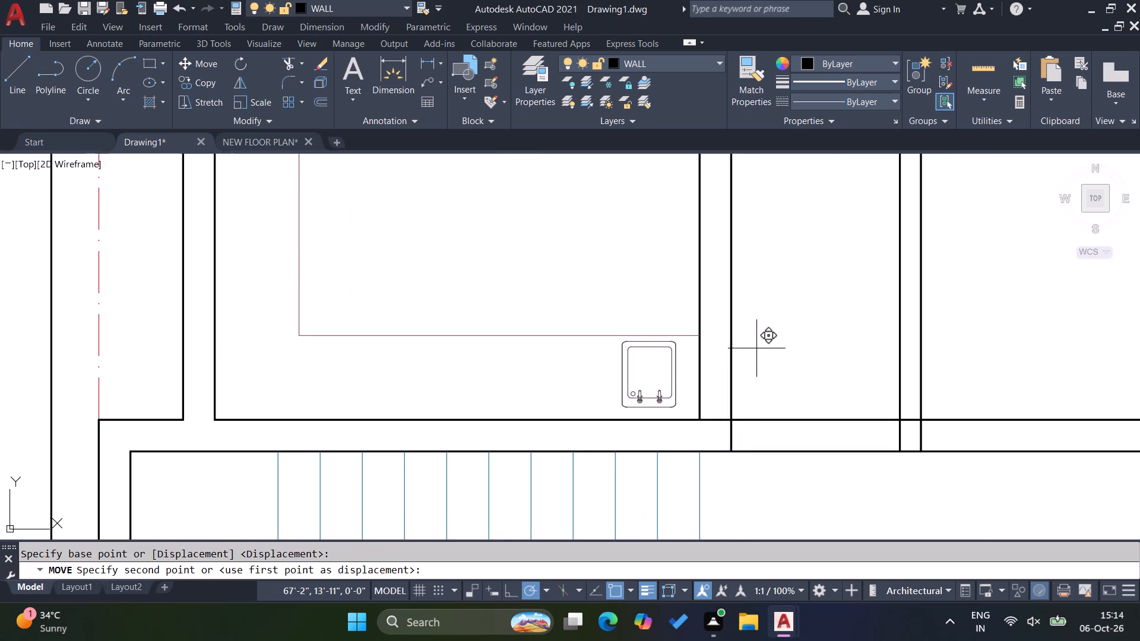
pyautogui.press('3')
pyautogui.press('Return')
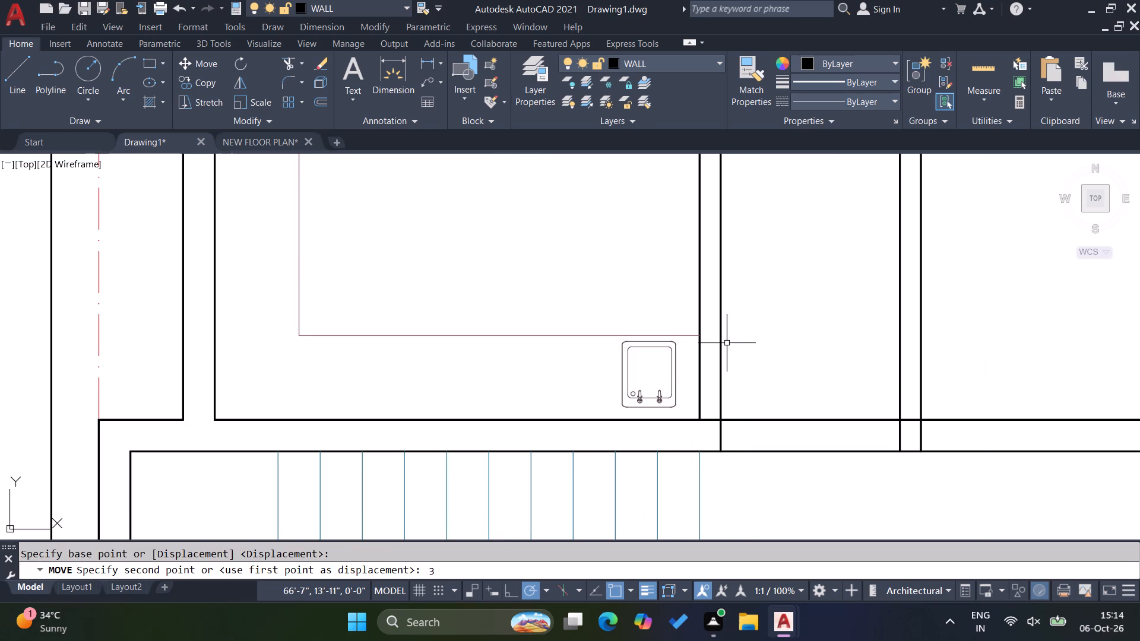
pyautogui.press('Escape')
pyautogui.press('Escape')
pyautogui.press('Escape')
pyautogui.press('Escape')
pyautogui.press('Escape')
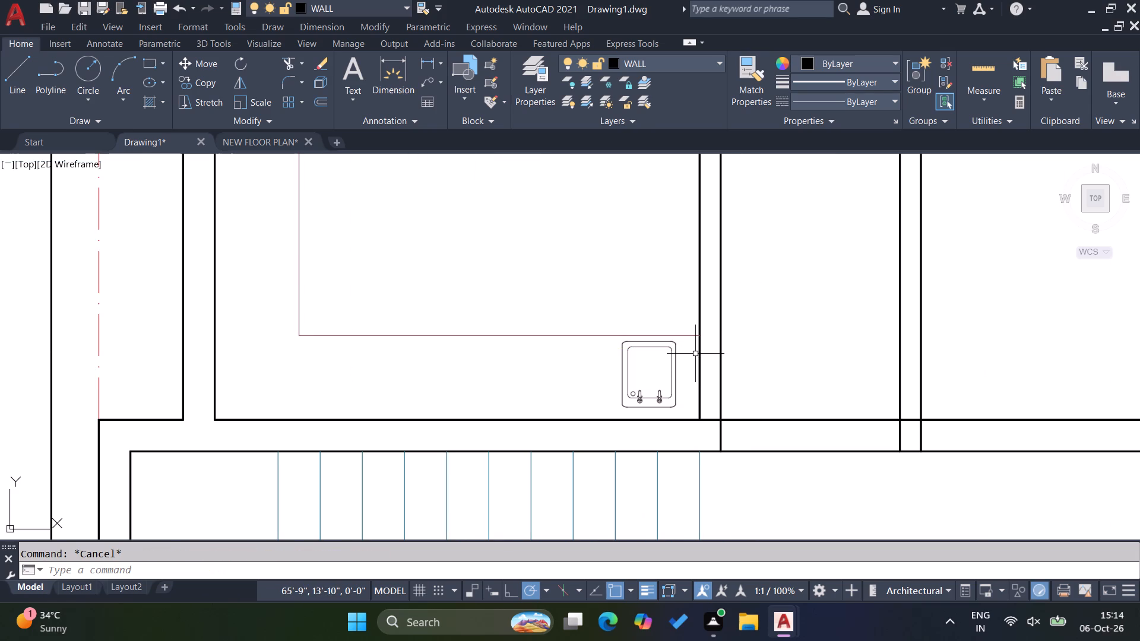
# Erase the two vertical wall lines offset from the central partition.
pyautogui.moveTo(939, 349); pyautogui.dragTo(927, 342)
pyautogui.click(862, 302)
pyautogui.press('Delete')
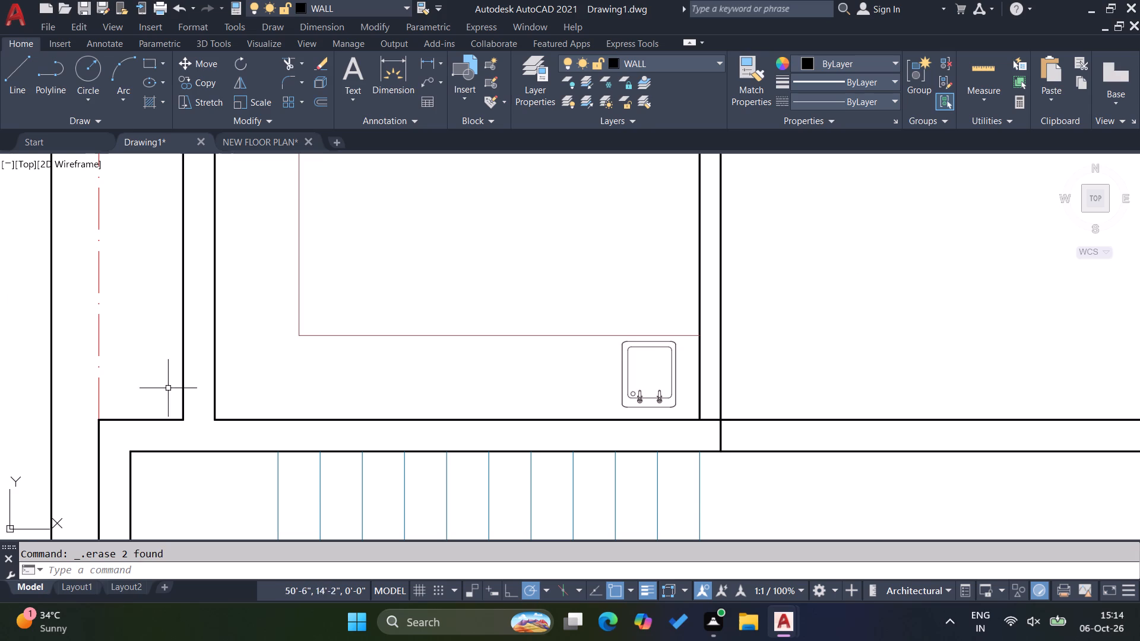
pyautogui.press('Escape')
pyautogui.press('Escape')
# Extend the inner top wall line and both cross wall lines to the moved central partition line.
pyautogui.scroll(-3, 571, 415)
pyautogui.scroll(-2, 612, 301)
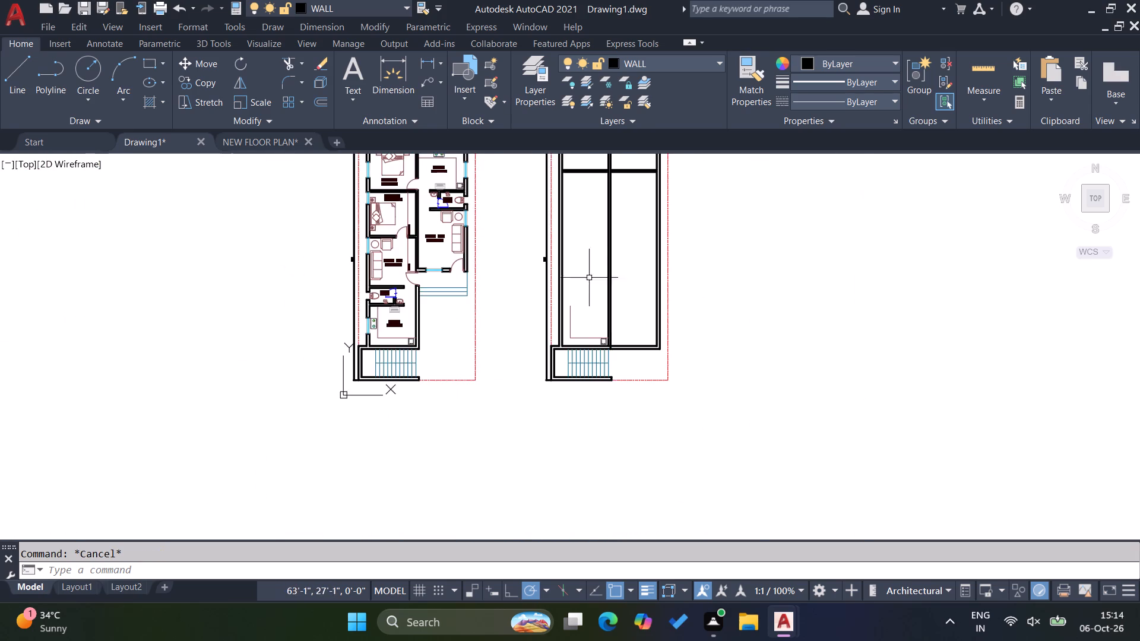
pyautogui.scroll(3, 622, 205)
pyautogui.press('Escape')
pyautogui.press('Escape')
pyautogui.press('Escape')
pyautogui.scroll(-2, 656, 242)
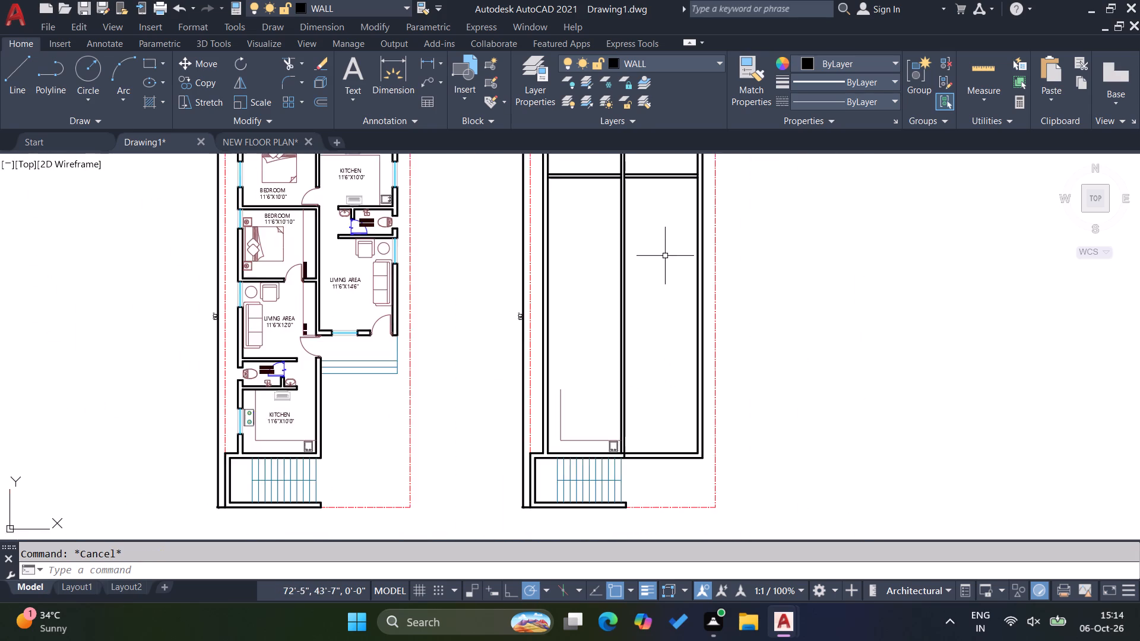
pyautogui.scroll(-2, 670, 259)
pyautogui.scroll(3, 658, 213)
pyautogui.scroll(3, 610, 217)
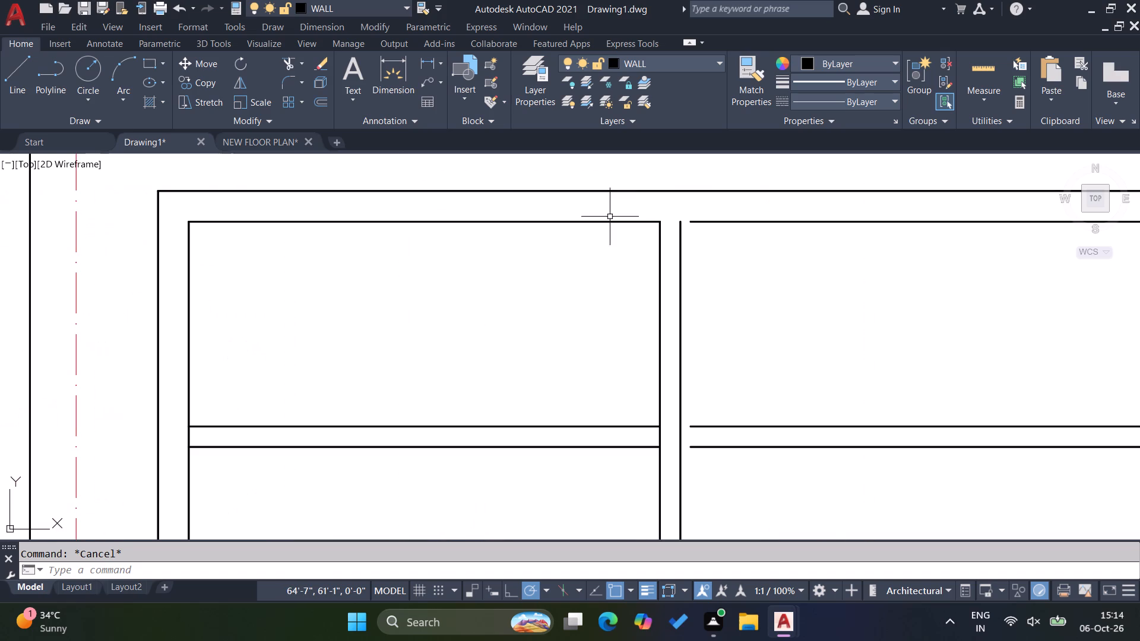
pyautogui.write('EX')
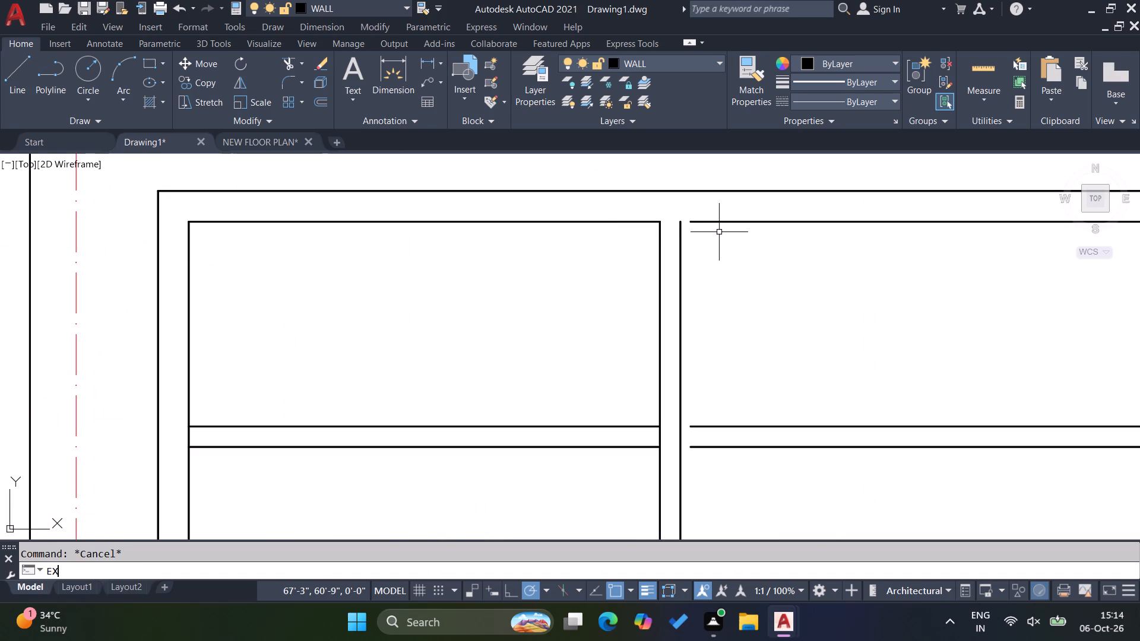
pyautogui.press('Return')
pyautogui.click(727, 218)
pyautogui.click(728, 241)
pyautogui.click(757, 416)
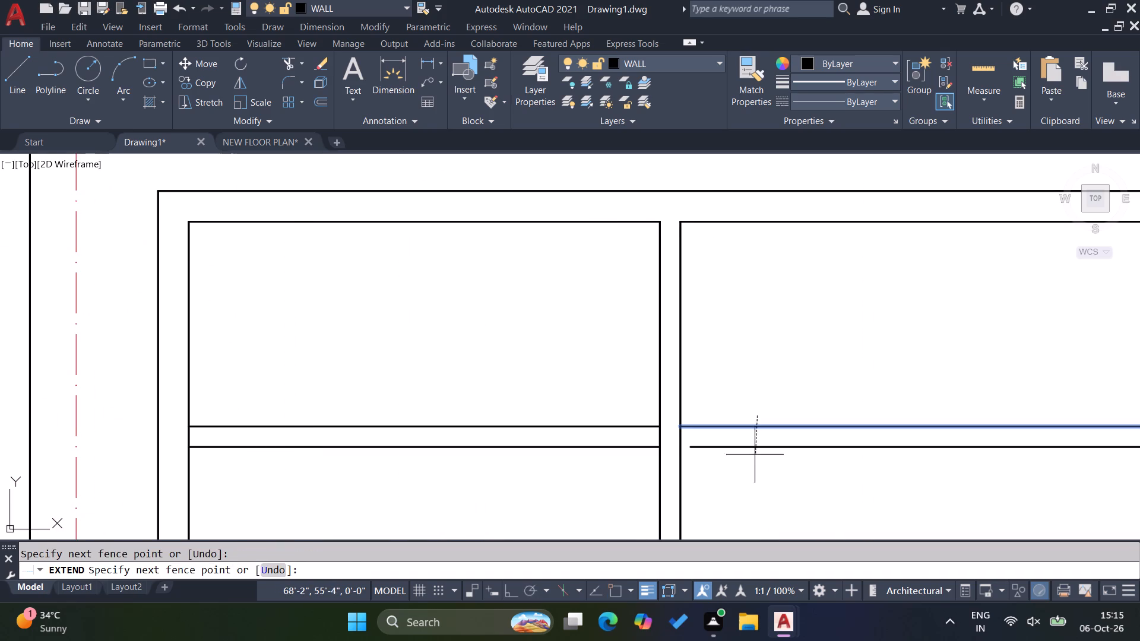
pyautogui.click(753, 462)
pyautogui.press('Escape')
pyautogui.press('Escape')
pyautogui.press('Escape')
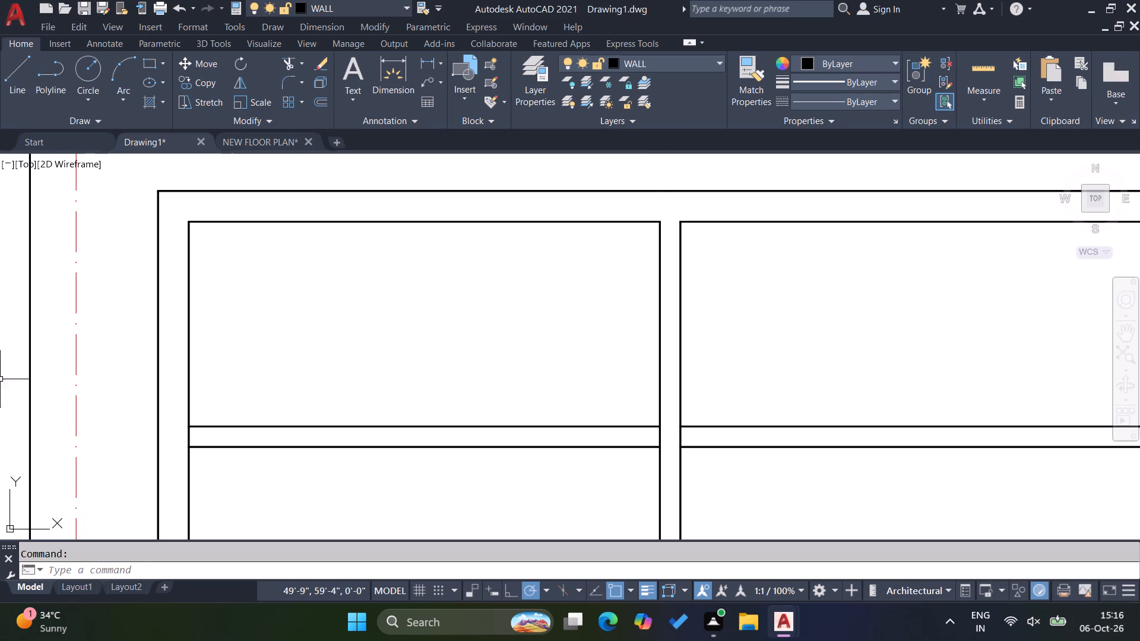
# Offset the moved central partition line 4' into the room without the sink.
pyautogui.press('Escape')
pyautogui.press('Escape')
pyautogui.scroll(-1, 554, 372)
pyautogui.press('Escape')
pyautogui.scroll(-4, 590, 351)
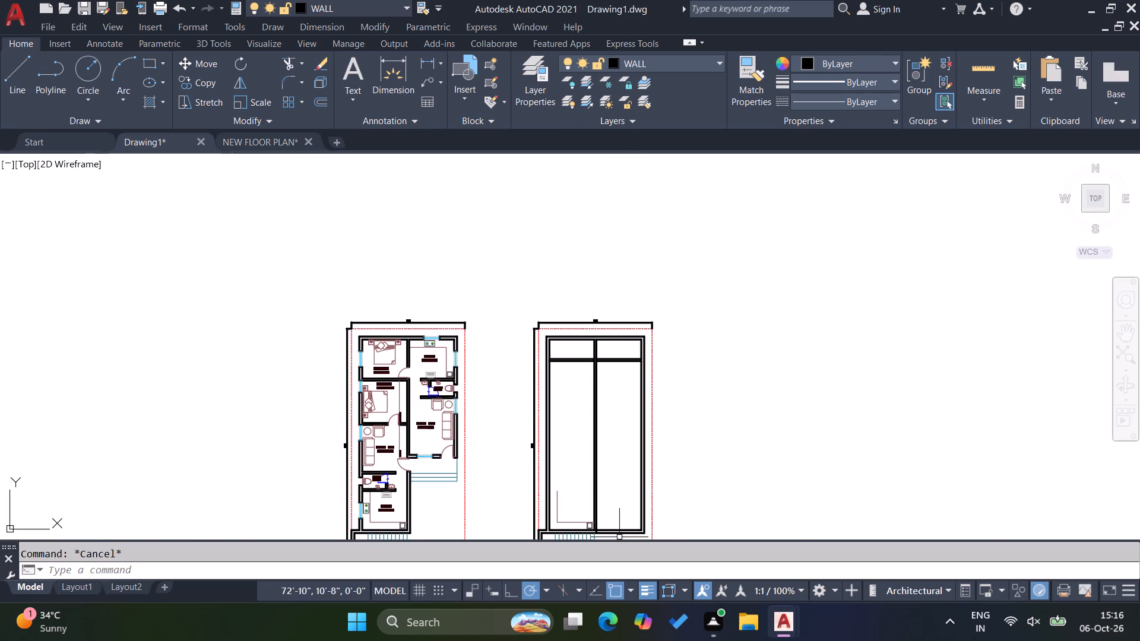
pyautogui.scroll(4, 604, 538)
pyautogui.press('o')
pyautogui.press('Return')
pyautogui.write("4'")
pyautogui.press('Return')
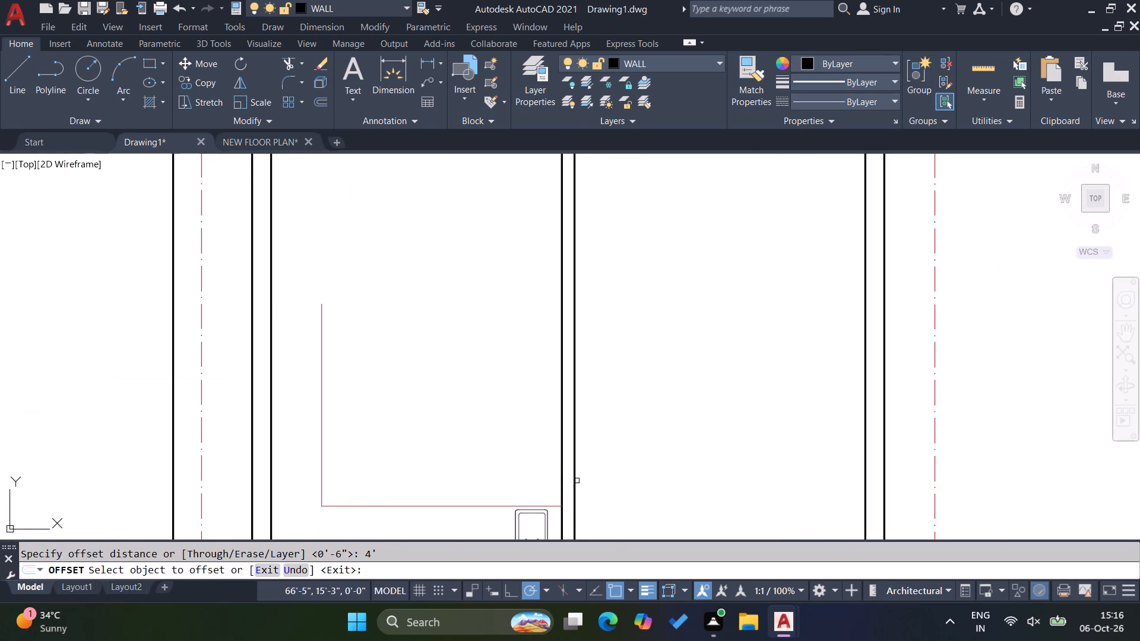
pyautogui.click(577, 481)
pyautogui.click(674, 486)
pyautogui.press('Escape')
pyautogui.press('Escape')
pyautogui.scroll(-2, 666, 431)
pyautogui.press('Escape')
# Offset the new vertical line 6" farther from the central partition to form the passage wall's thickness.
pyautogui.scroll(2, 663, 458)
pyautogui.press('o')
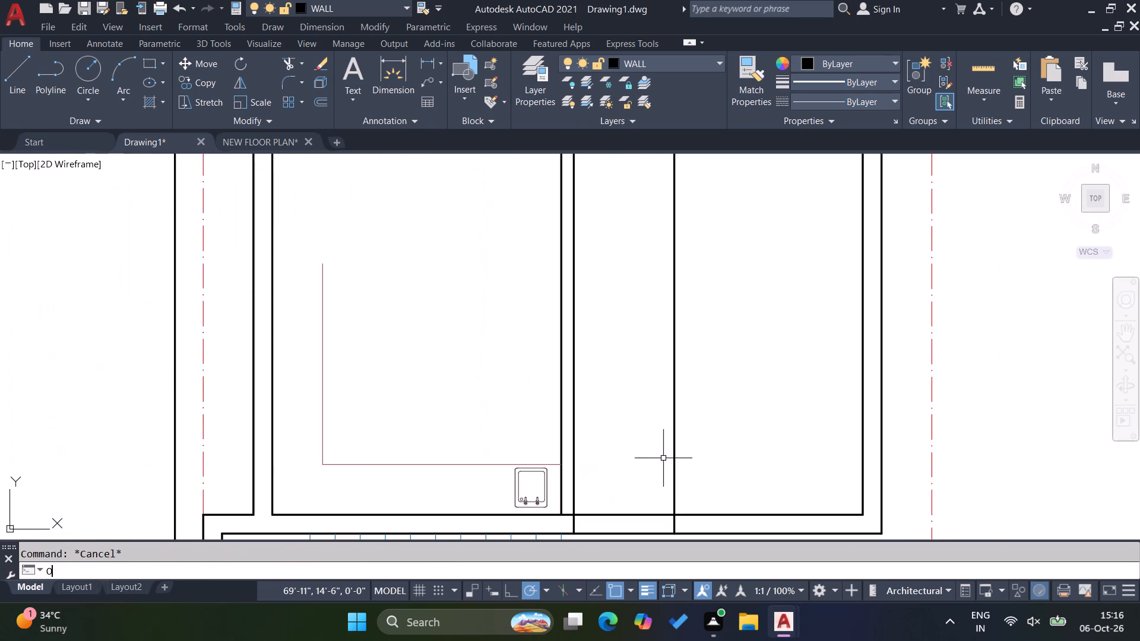
pyautogui.press('Return')
pyautogui.press('6')
pyautogui.press('Return')
pyautogui.moveTo(675, 472); pyautogui.dragTo(680, 472)
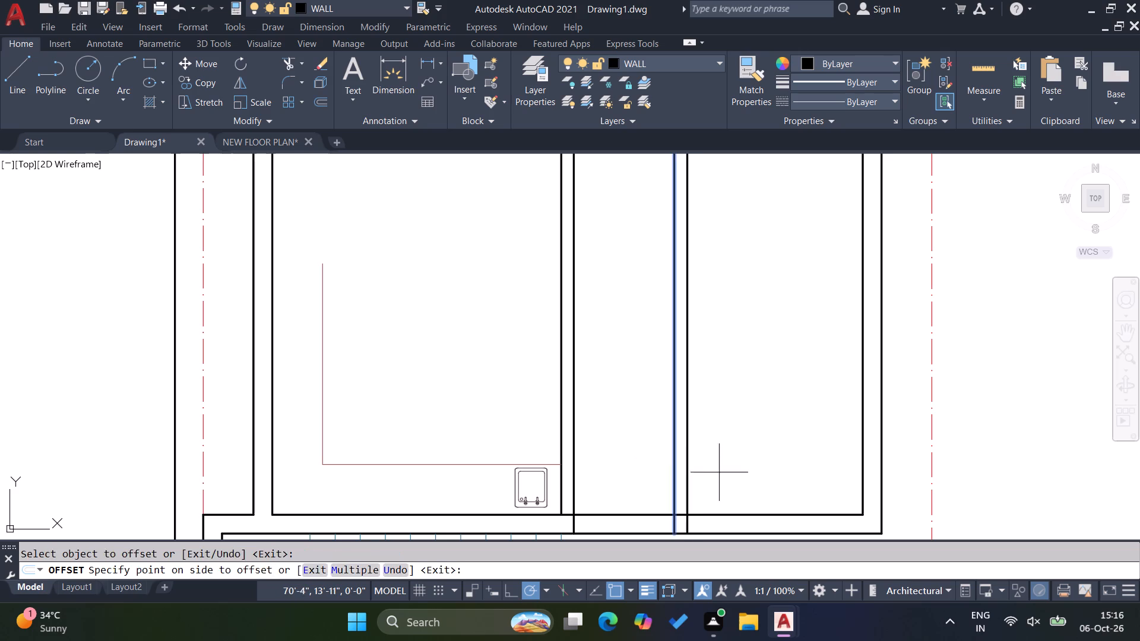
pyautogui.click(736, 475)
pyautogui.press('Escape')
pyautogui.press('Escape')
pyautogui.press('Escape')
pyautogui.press('Escape')
# Check the clear width between the passage wall and the outer side wall with a linear dimension.
pyautogui.click(429, 62)
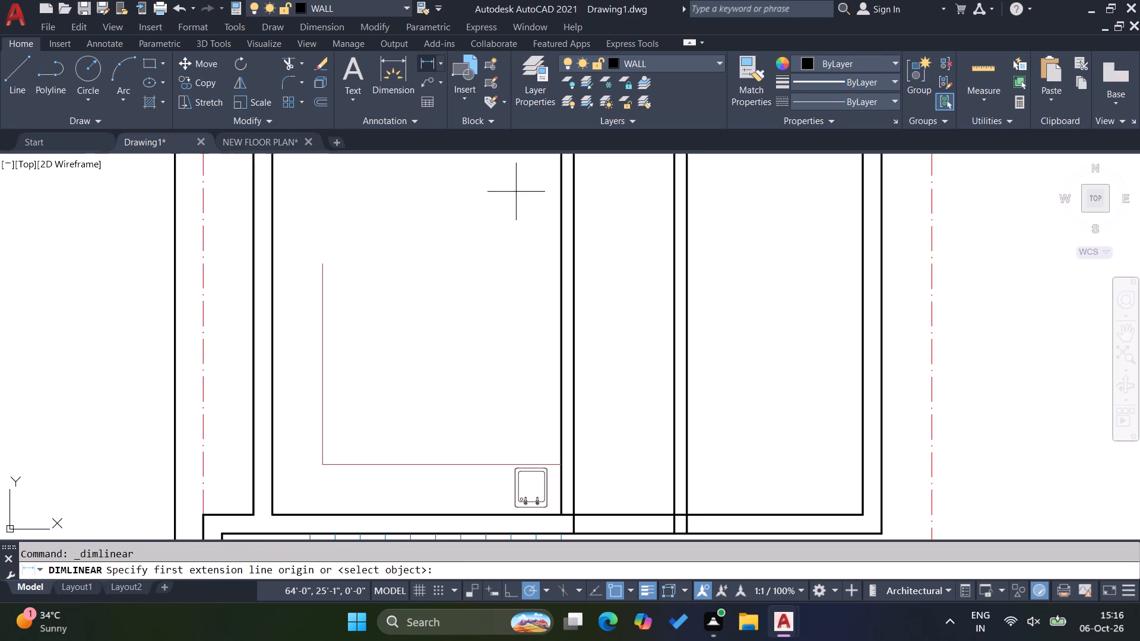
pyautogui.click(688, 278)
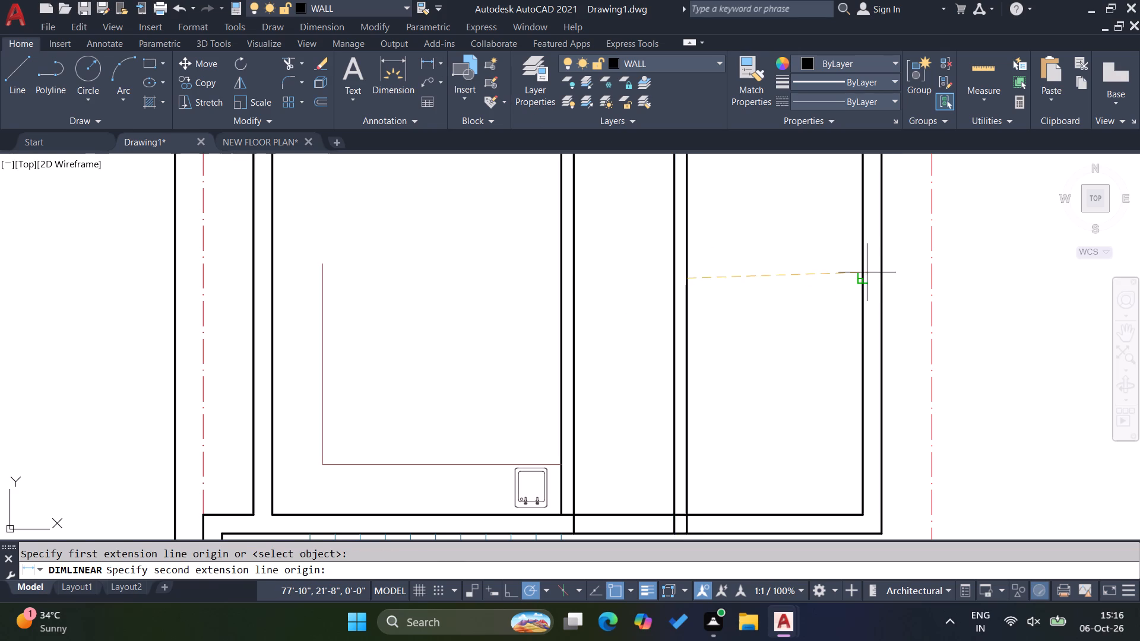
pyautogui.click(867, 272)
pyautogui.press('Escape')
pyautogui.press('Escape')
# Extend the outer side wall's inner vertical line through the stair-side wall to its outer face.
pyautogui.scroll(-2, 777, 342)
pyautogui.scroll(3, 809, 413)
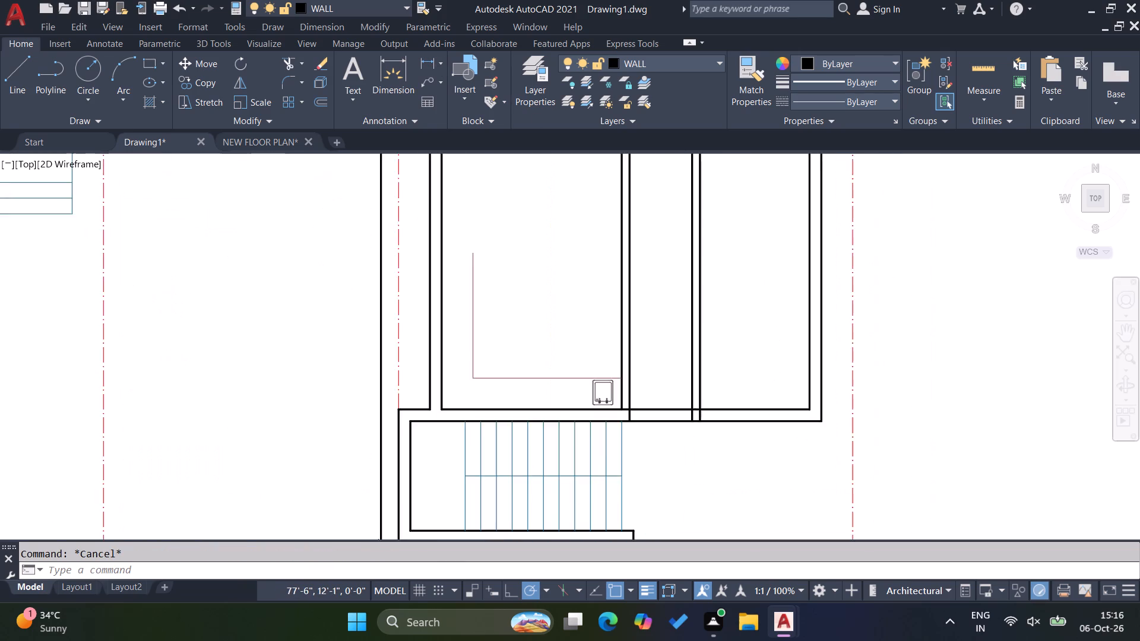
pyautogui.write('EX')
pyautogui.press('Return')
pyautogui.click(810, 388)
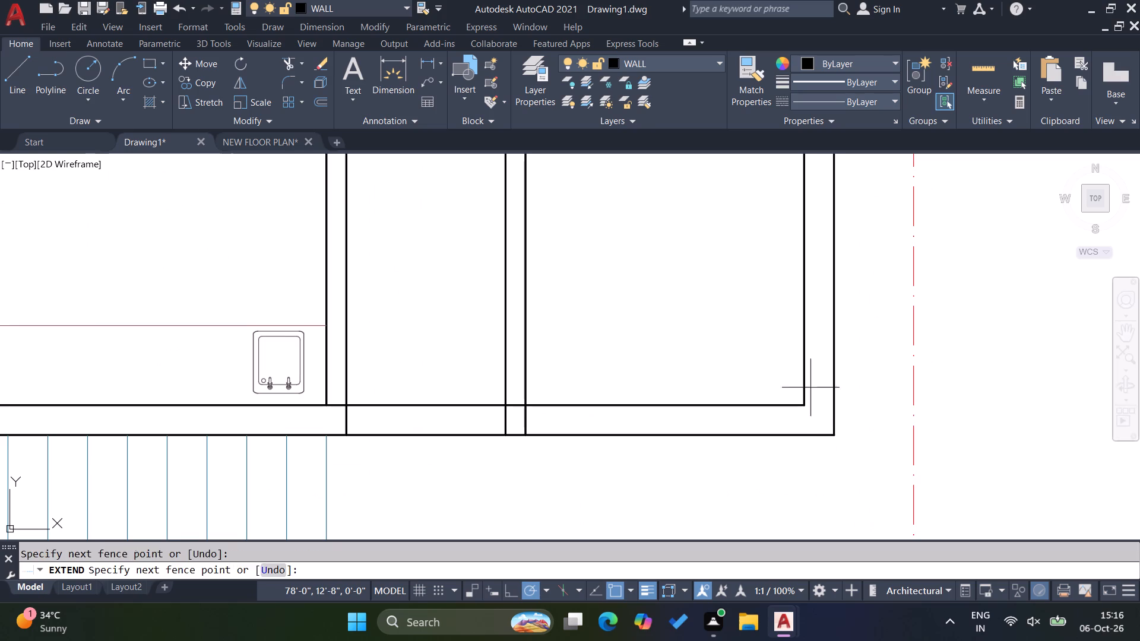
pyautogui.click(761, 366)
pyautogui.press('Escape')
pyautogui.press('Escape')
pyautogui.press('Escape')
# Offset the stair-side wall's inner line and the outer side wall's inner line 4' into the room without the sink.
pyautogui.press('o')
pyautogui.press('Return')
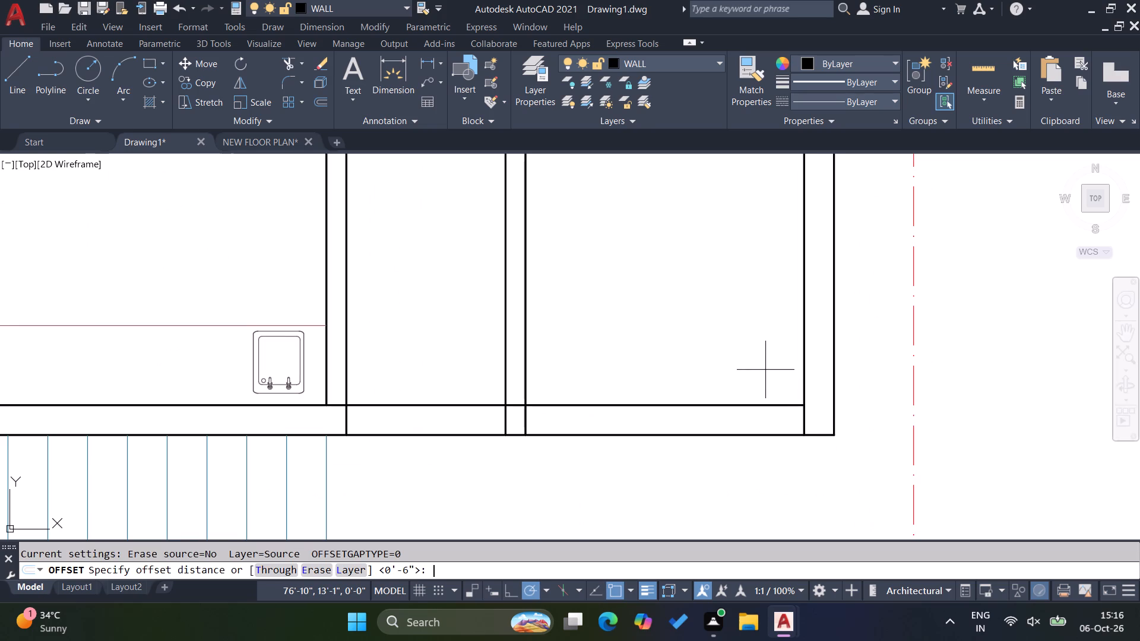
pyautogui.write("4'")
pyautogui.press('Return')
pyautogui.click(805, 404)
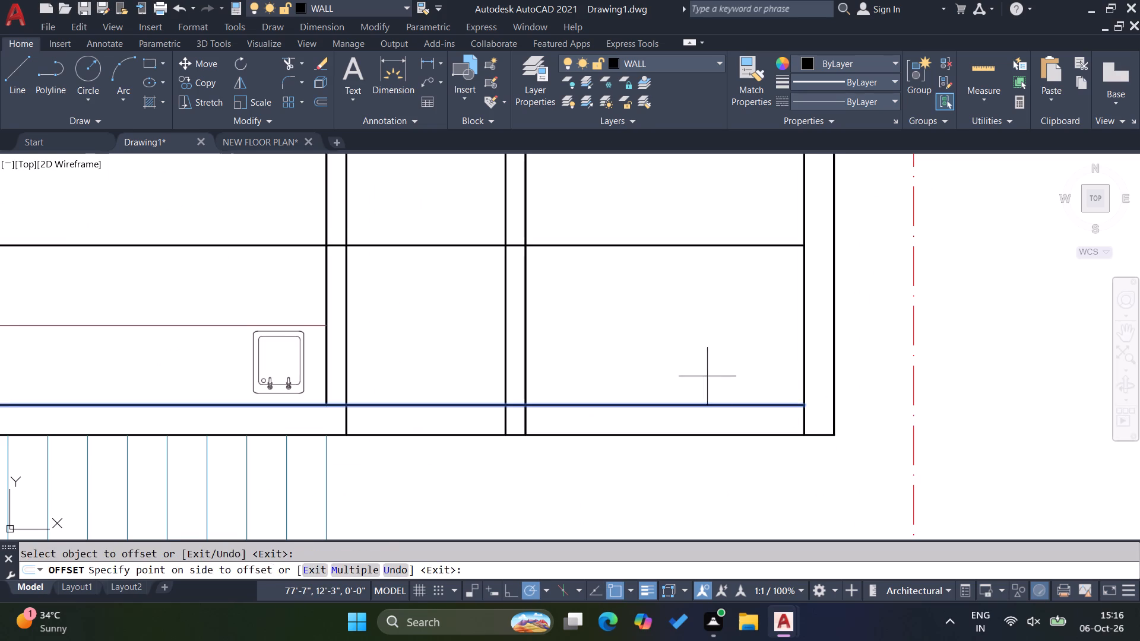
pyautogui.click(707, 376)
pyautogui.click(802, 370)
pyautogui.click(761, 368)
pyautogui.press('Escape')
pyautogui.press('Escape')
# Erase the horizontal line offset 4' from the stair-side wall.
pyautogui.moveTo(769, 304); pyautogui.dragTo(765, 298)
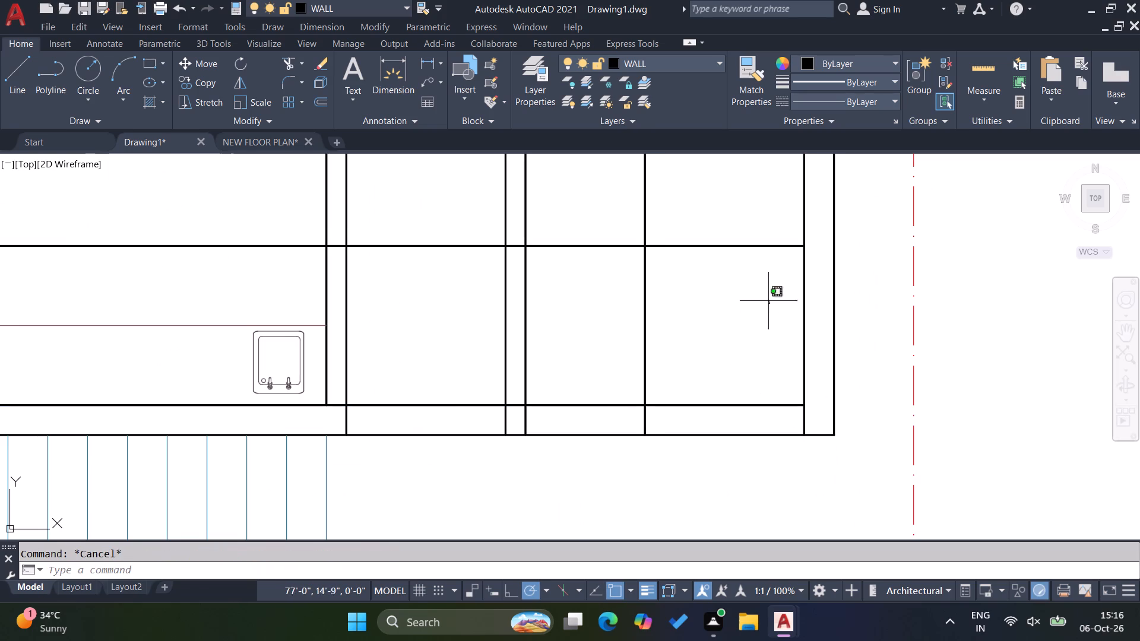
pyautogui.moveTo(765, 298); pyautogui.dragTo(746, 265)
pyautogui.click(726, 217)
pyautogui.press('Delete')
# Trim the 4' offset vertical line and both stair-side wall lines to form an opening beside the outer side wall.
pyautogui.write('TR')
pyautogui.press('Return')
pyautogui.moveTo(705, 283); pyautogui.dragTo(698, 283)
pyautogui.click(619, 267)
pyautogui.click(676, 304)
pyautogui.click(721, 452)
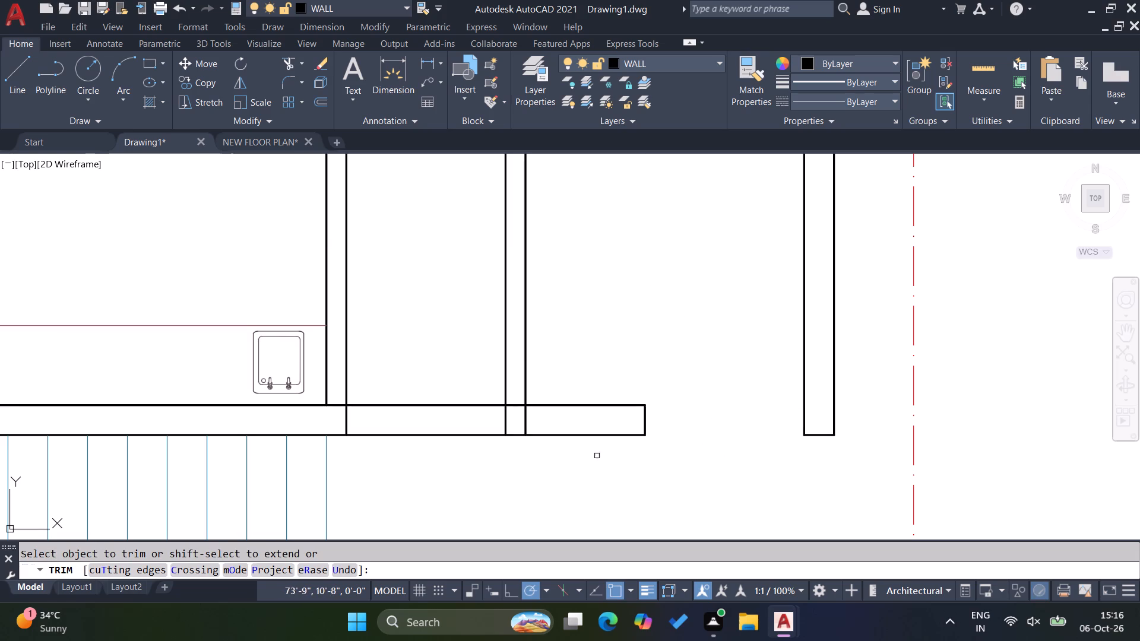
# Trim the overlapping lines where the passage wall and the central partition meet the stair-side wall.
pyautogui.click(533, 420)
pyautogui.click(484, 407)
pyautogui.click(522, 402)
pyautogui.click(514, 415)
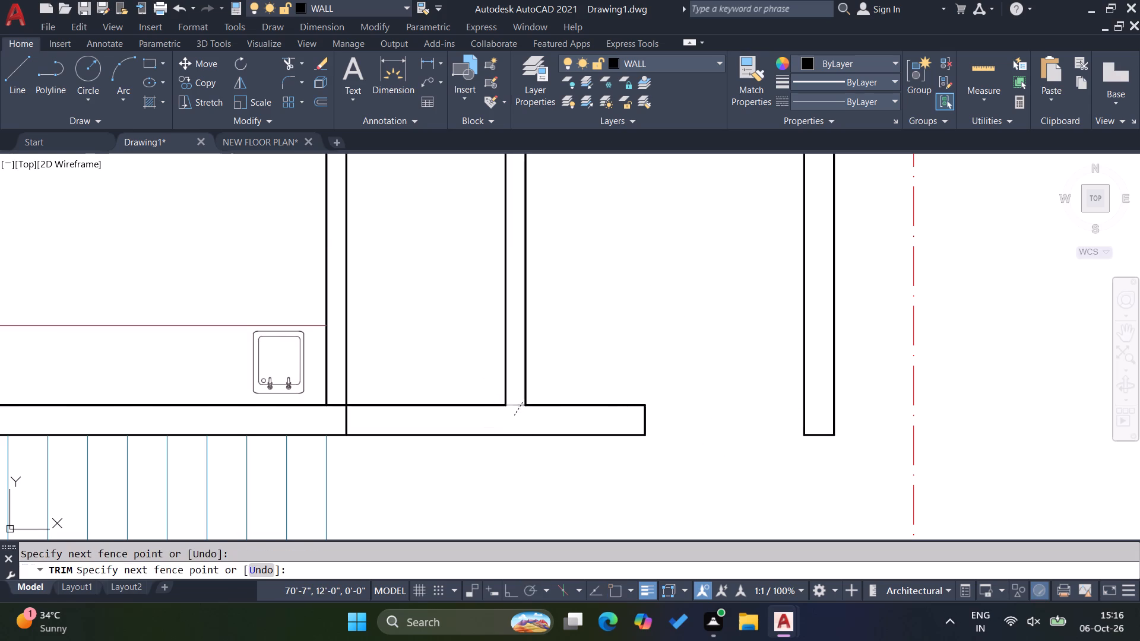
pyautogui.scroll(3, 330, 415)
pyautogui.moveTo(346, 367); pyautogui.dragTo(420, 412)
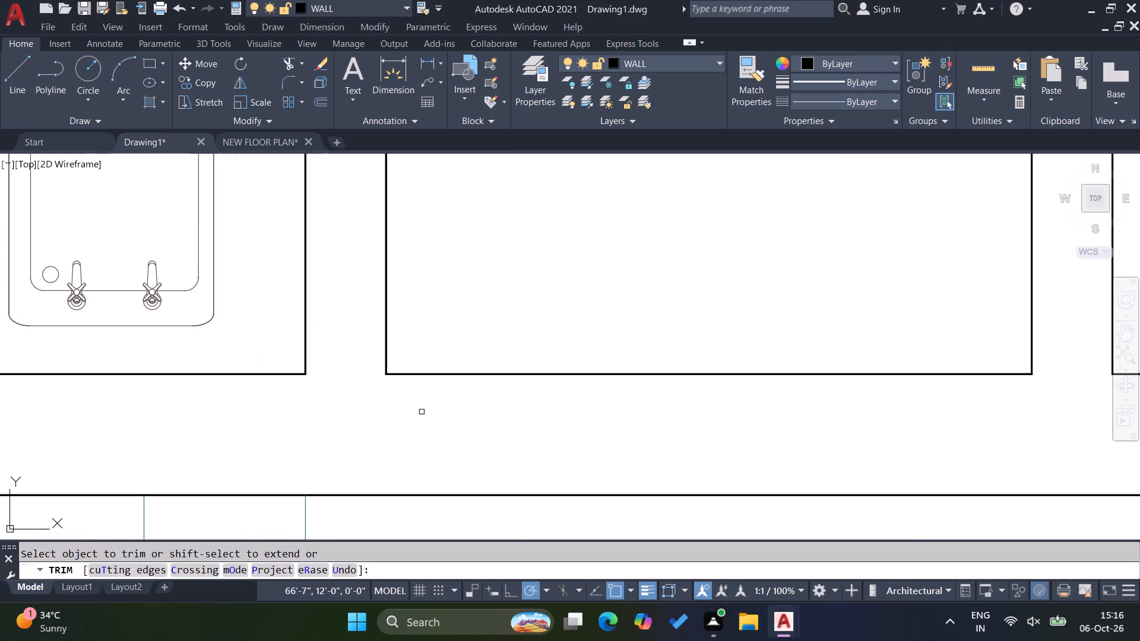
pyautogui.press('Escape')
pyautogui.scroll(-3, 640, 439)
pyautogui.press('Escape')
pyautogui.press('Escape')
# Offset the stair-side wall's inner line 2' into the passage between the central partition and the passage wall.
pyautogui.scroll(-1, 675, 456)
pyautogui.scroll(1, 664, 441)
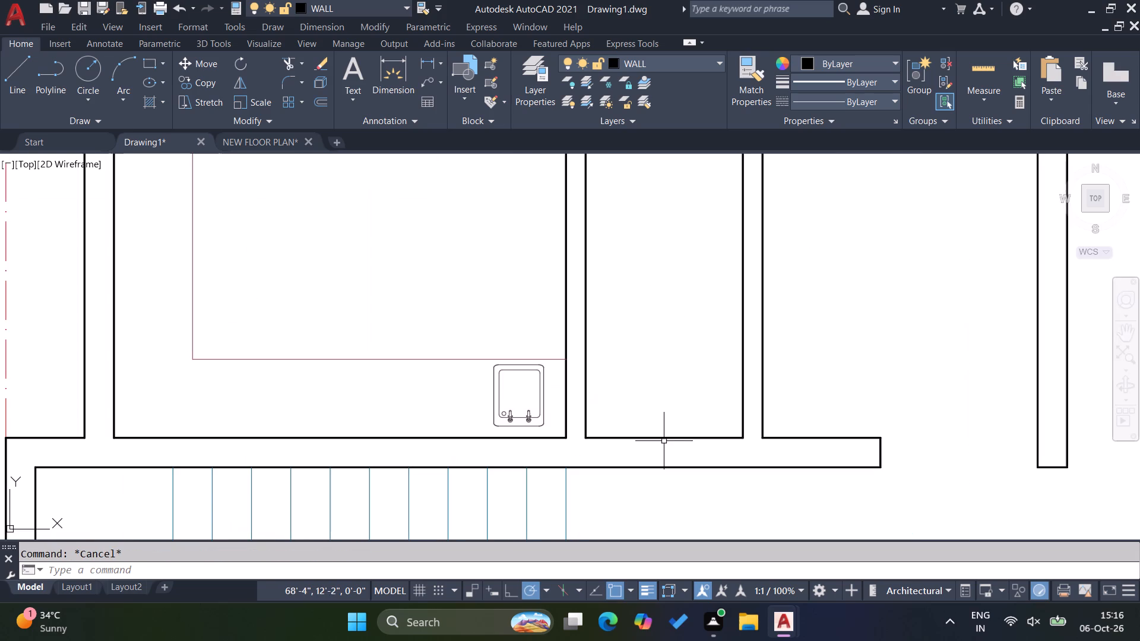
pyautogui.press('o')
pyautogui.press('Return')
pyautogui.write("2'")
pyautogui.press('Return')
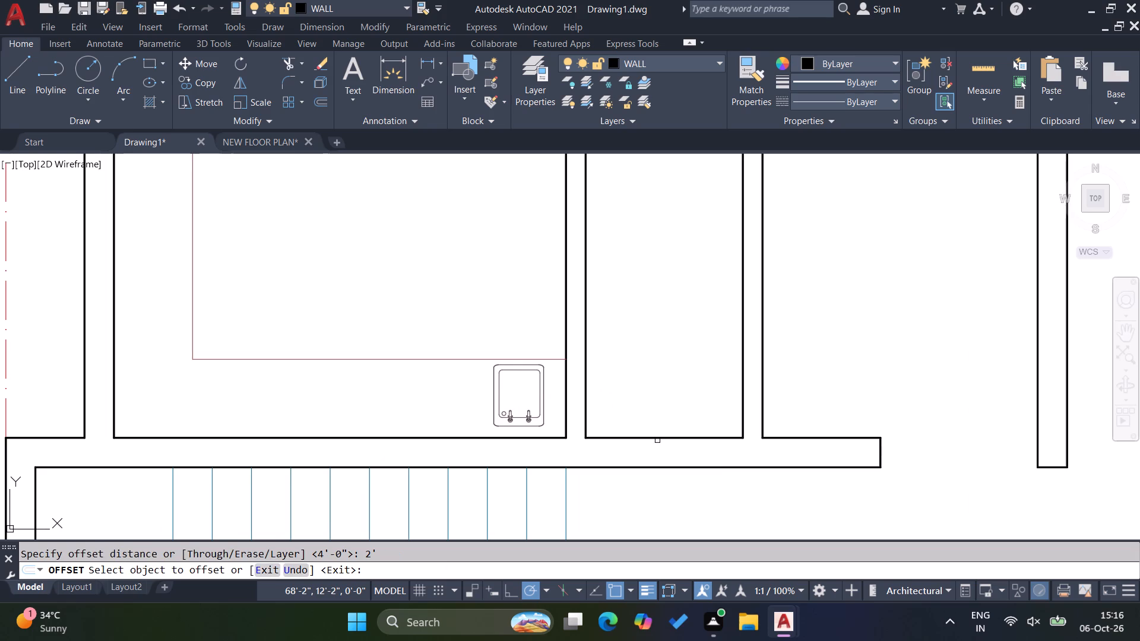
pyautogui.moveTo(658, 439); pyautogui.dragTo(660, 434)
pyautogui.click(673, 398)
pyautogui.press('Escape')
pyautogui.press('Escape')
pyautogui.press('Escape')
# Offset the stair-side wall's inner line 6' into the same passage.
pyautogui.press('o')
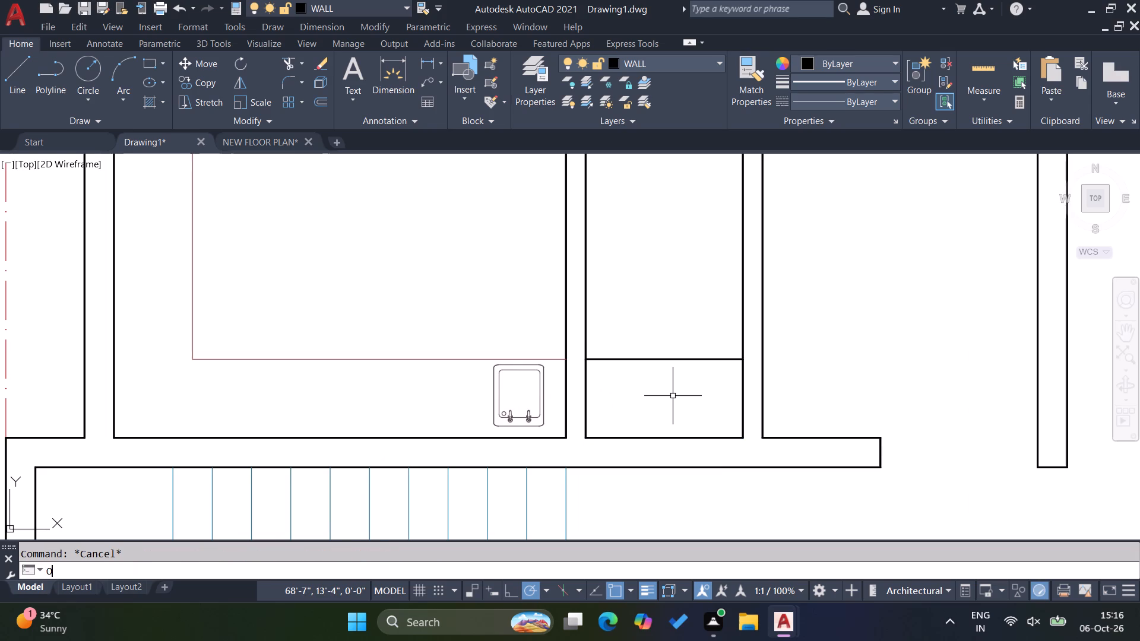
pyautogui.press('Return')
pyautogui.write("6'")
pyautogui.press('Return')
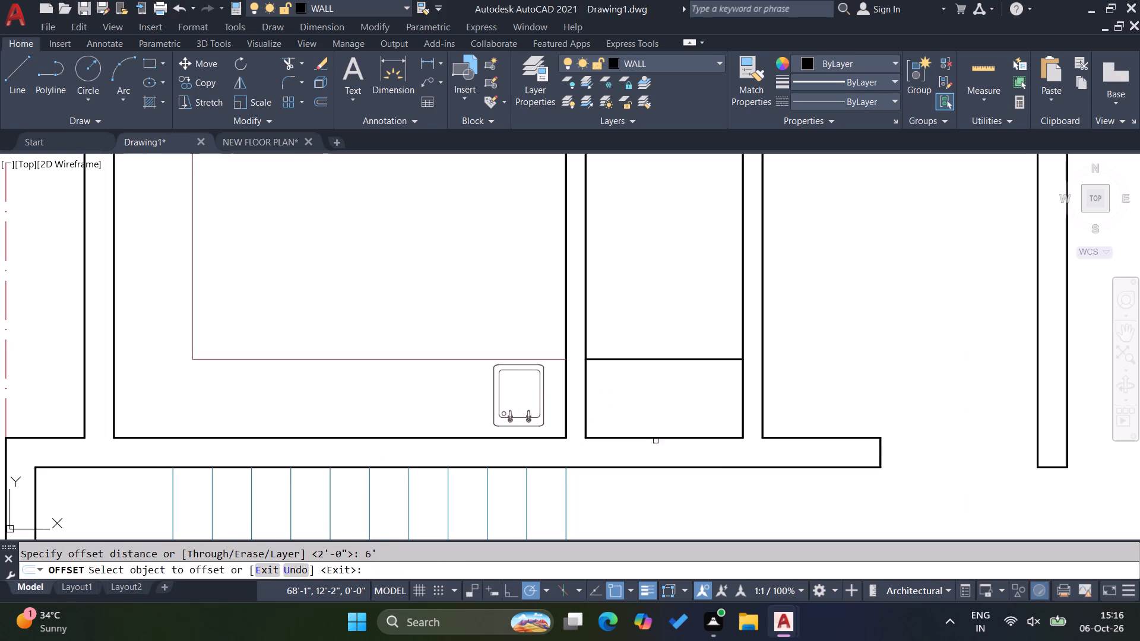
pyautogui.click(655, 439)
pyautogui.click(675, 322)
pyautogui.press('Escape')
pyautogui.press('Escape')
pyautogui.press('Escape')
# Offset the new 6' line 6" farther from the stair-side wall to give the cross wall its thickness.
pyautogui.press('o')
pyautogui.press('Return')
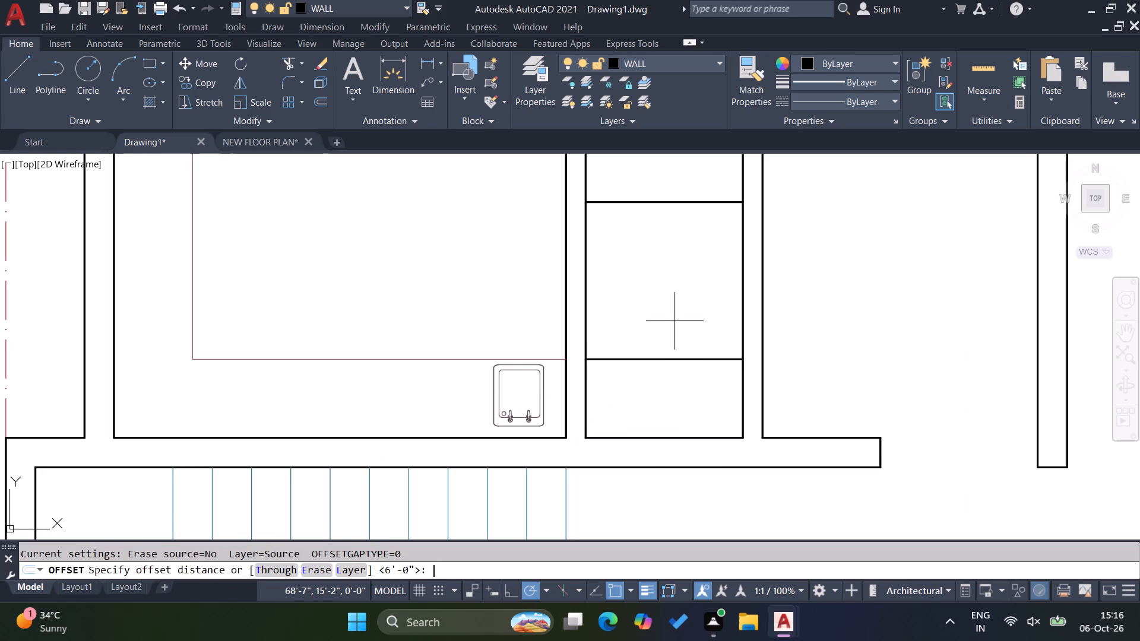
pyautogui.press('6')
pyautogui.press('Return')
pyautogui.click(686, 202)
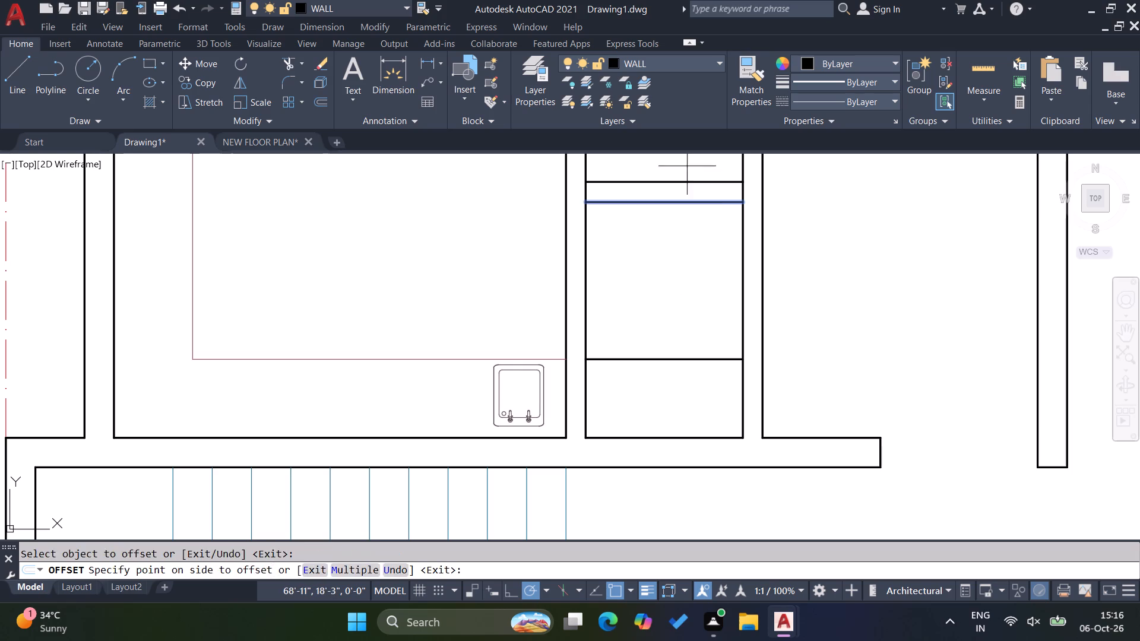
pyautogui.click(687, 160)
pyautogui.press('Escape')
pyautogui.press('Escape')
# Fillet both cross wall lines with the passage wall's outer and inner lines into square corners, enclosing a small room.
pyautogui.scroll(-1, 718, 279)
pyautogui.scroll(1, 683, 202)
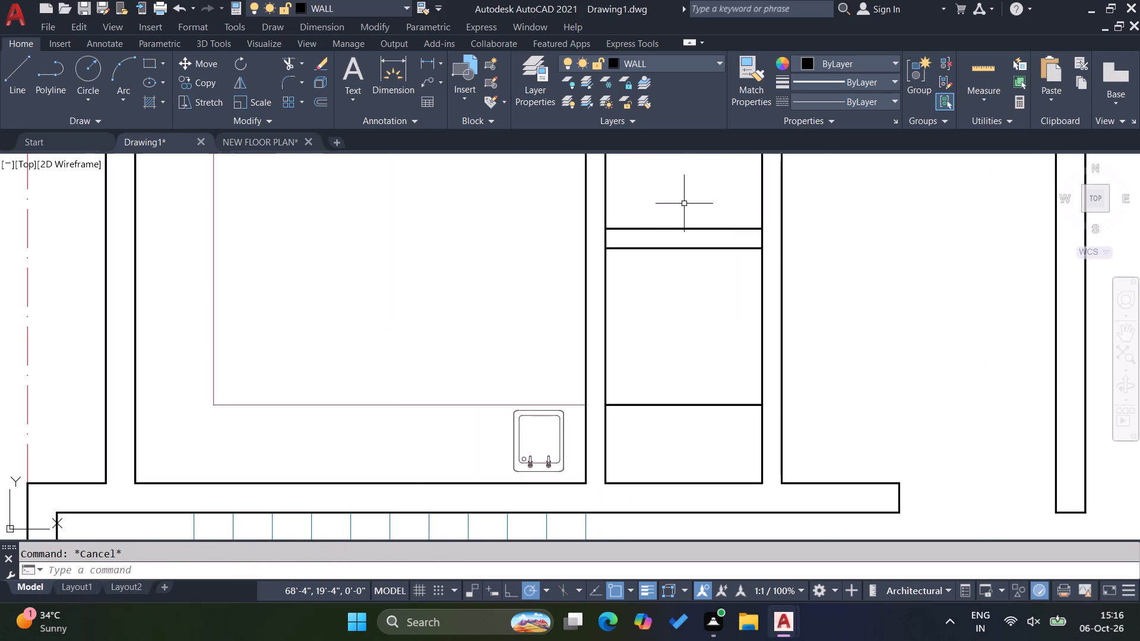
pyautogui.scroll(1, 704, 199)
pyautogui.press('f')
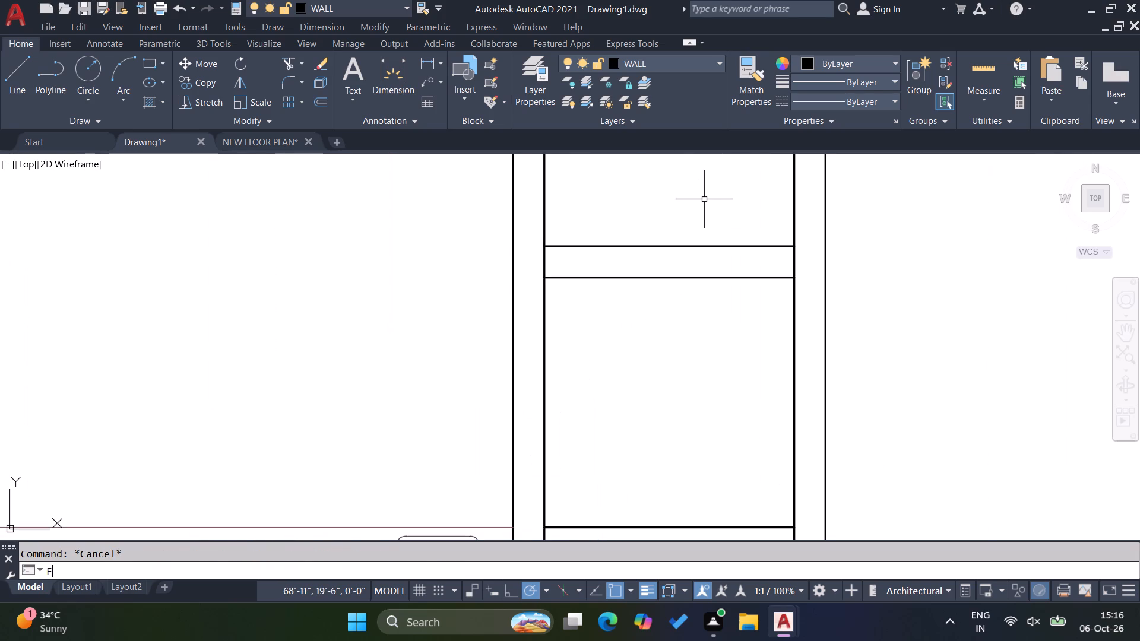
pyautogui.press('Return')
pyautogui.click(704, 247)
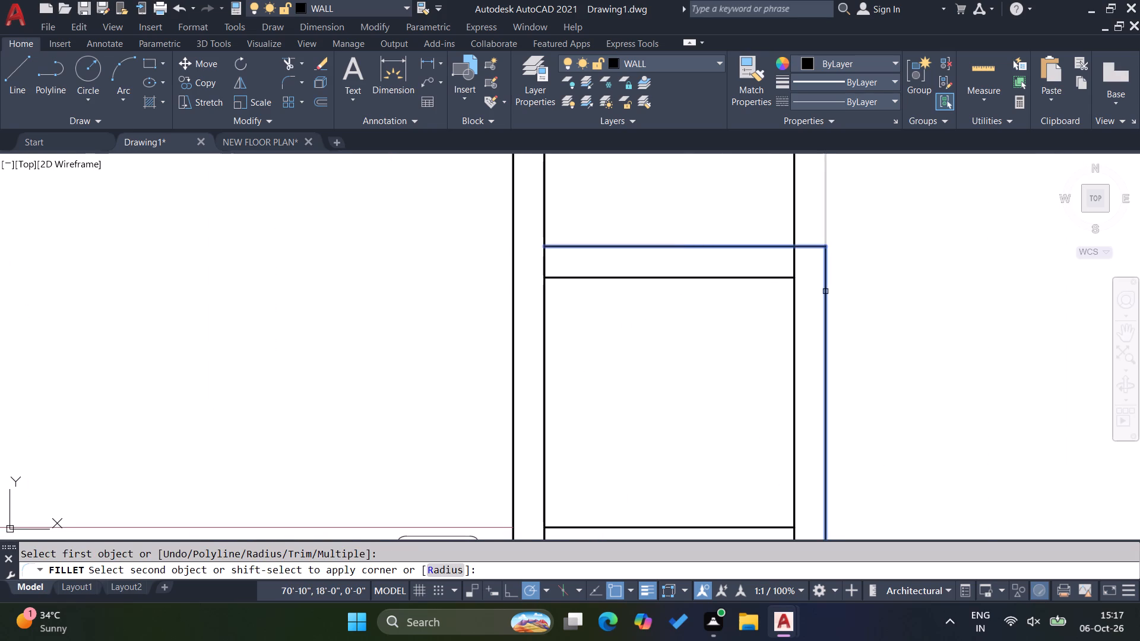
pyautogui.click(825, 291)
pyautogui.press('Return')
pyautogui.click(767, 276)
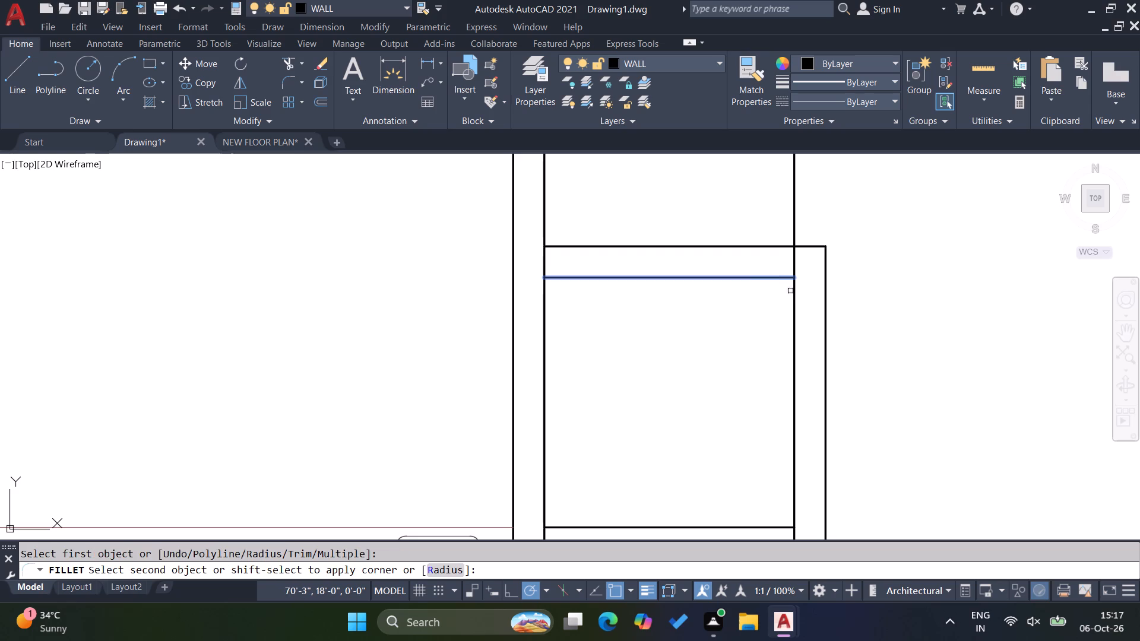
pyautogui.click(794, 293)
pyautogui.press('Escape')
pyautogui.press('Escape')
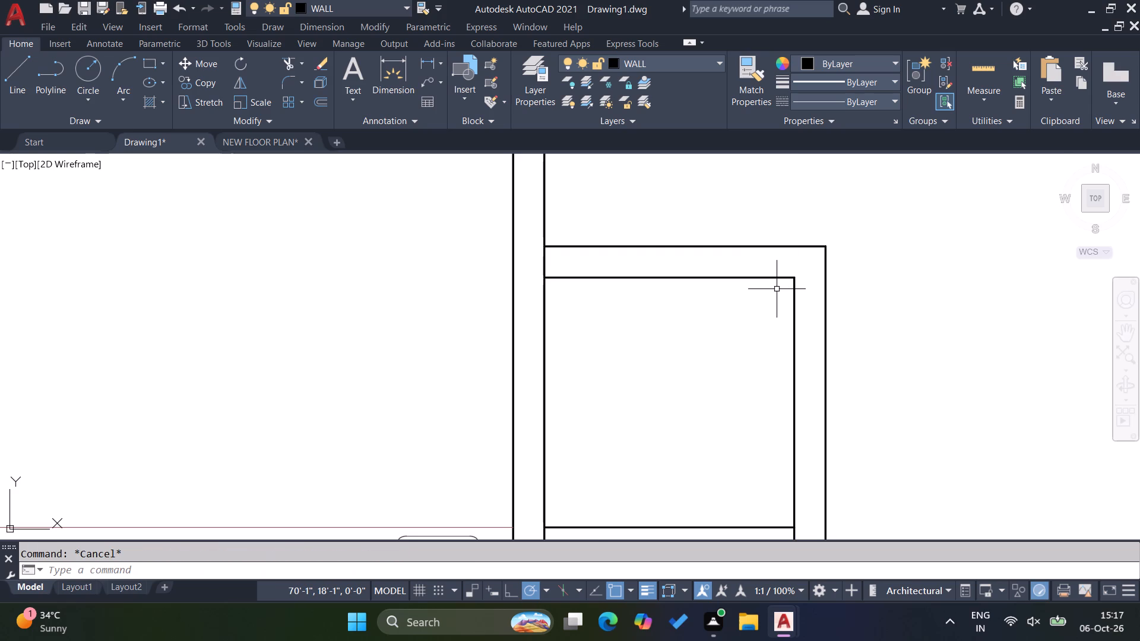
# Match the small room's 2' offset line to the properties of the kitchen counter line.
pyautogui.scroll(-3, 733, 315)
pyautogui.press('Escape')
pyautogui.press('m')
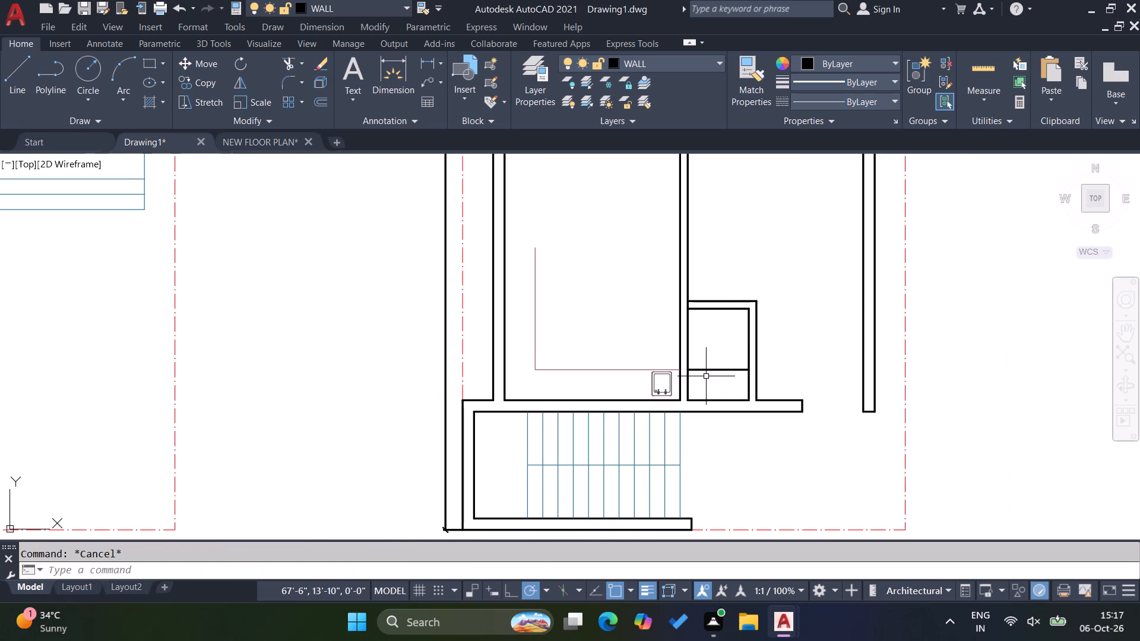
pyautogui.press('a')
pyautogui.press('Return')
pyautogui.click(615, 372)
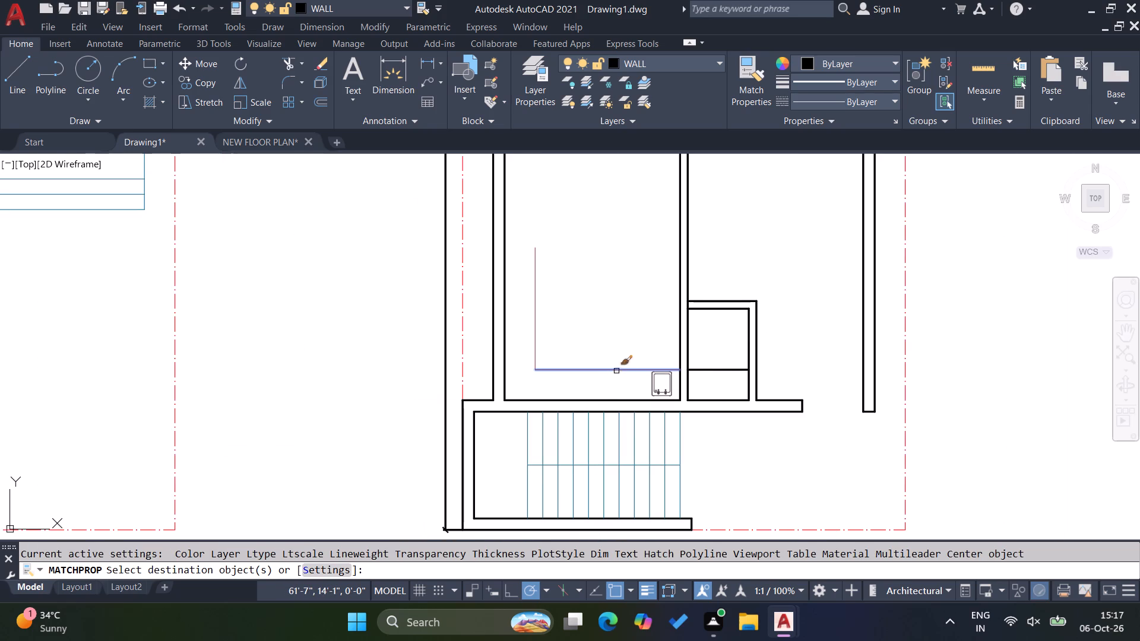
pyautogui.click(745, 386)
pyautogui.click(724, 359)
pyautogui.press('Escape')
pyautogui.press('Escape')
pyautogui.scroll(-2, 726, 377)
pyautogui.press('Escape')
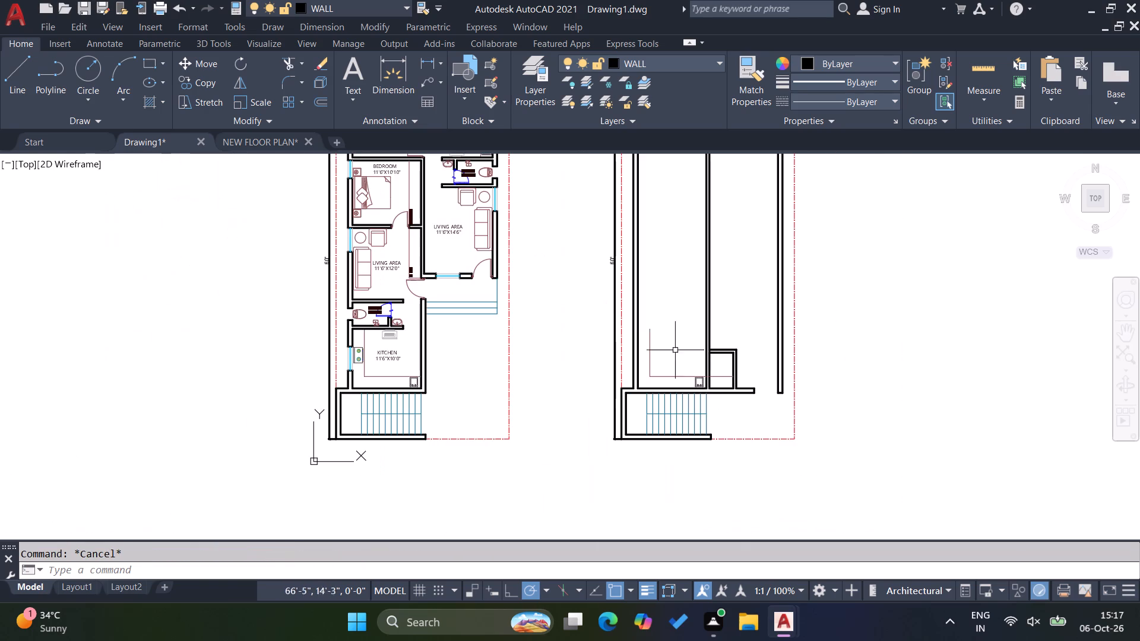
# Offset the stair-side wall's inner line 10' into the room with the sink.
pyautogui.scroll(-1, 679, 341)
pyautogui.scroll(2, 671, 331)
pyautogui.press('o')
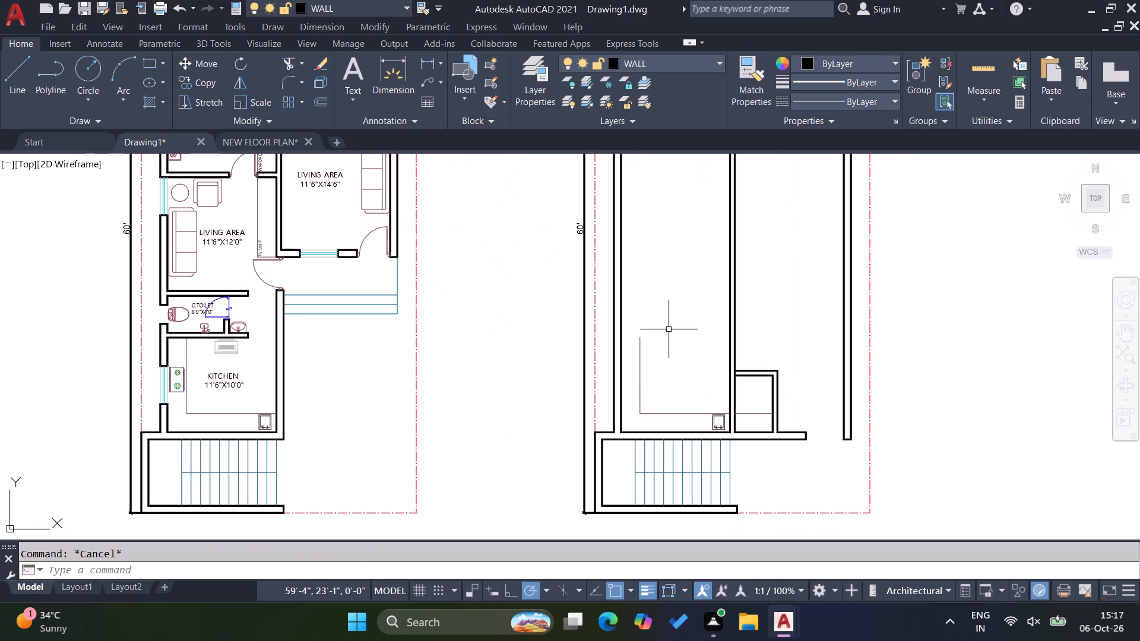
pyautogui.press('Return')
pyautogui.write("10'")
pyautogui.press('Return')
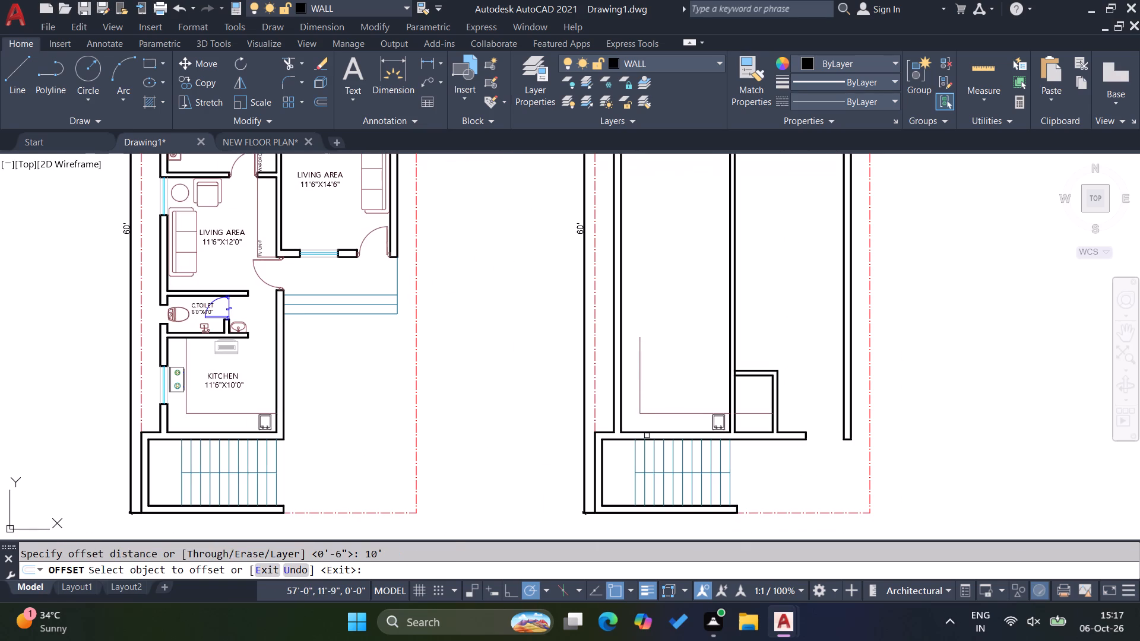
pyautogui.click(647, 434)
pyautogui.click(661, 370)
pyautogui.press('Escape')
pyautogui.press('Escape')
pyautogui.press('Escape')
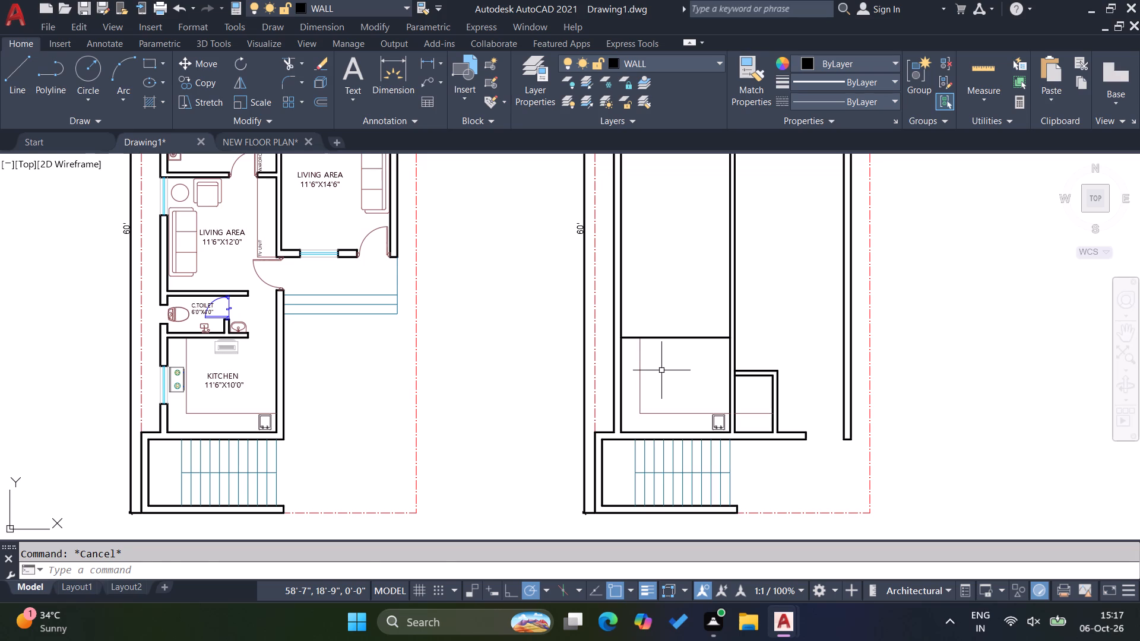
# Offset the 10' line 6" away from the sink to give the kitchen's cross wall its thickness.
pyautogui.press('o')
pyautogui.press('Return')
pyautogui.press('6')
pyautogui.press('Return')
pyautogui.click(684, 338)
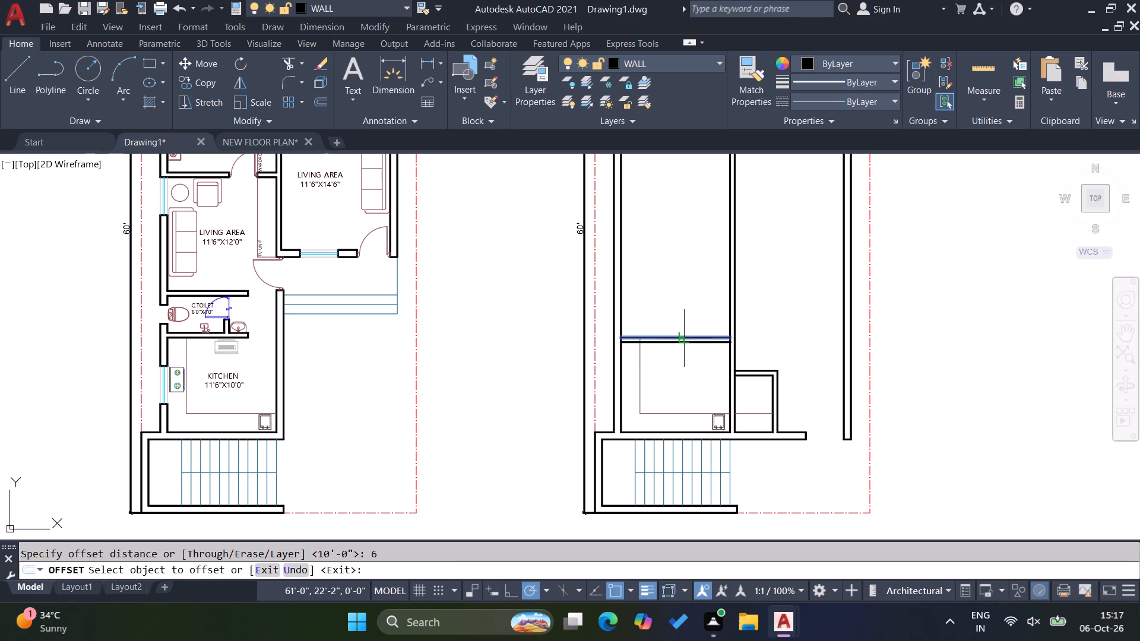
pyautogui.click(683, 300)
pyautogui.press('Escape')
pyautogui.press('Escape')
pyautogui.press('Escape')
# Offset the kitchen cross wall's far line 4' away from the kitchen.
pyautogui.press('o')
pyautogui.press('Return')
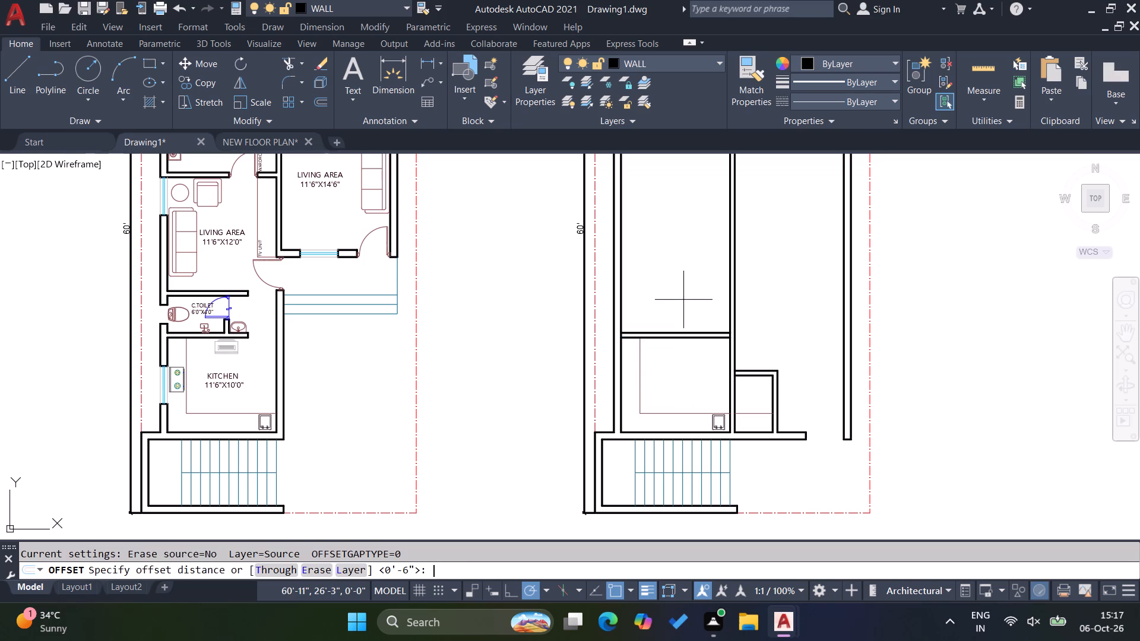
pyautogui.write("4'")
pyautogui.press('Return')
pyautogui.click(686, 331)
pyautogui.click(696, 299)
pyautogui.press('Escape')
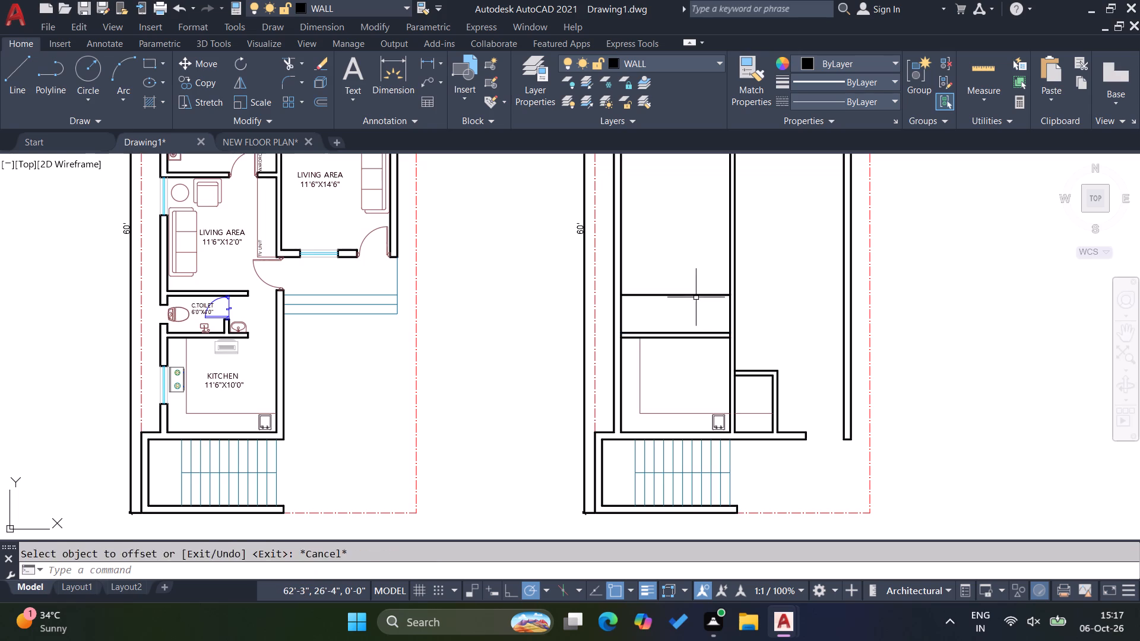
pyautogui.press('Escape')
# Offset the new 4' line 6" farther from the kitchen to form the second cross wall.
pyautogui.press('o')
pyautogui.press('Return')
pyautogui.press('6')
pyautogui.press('Return')
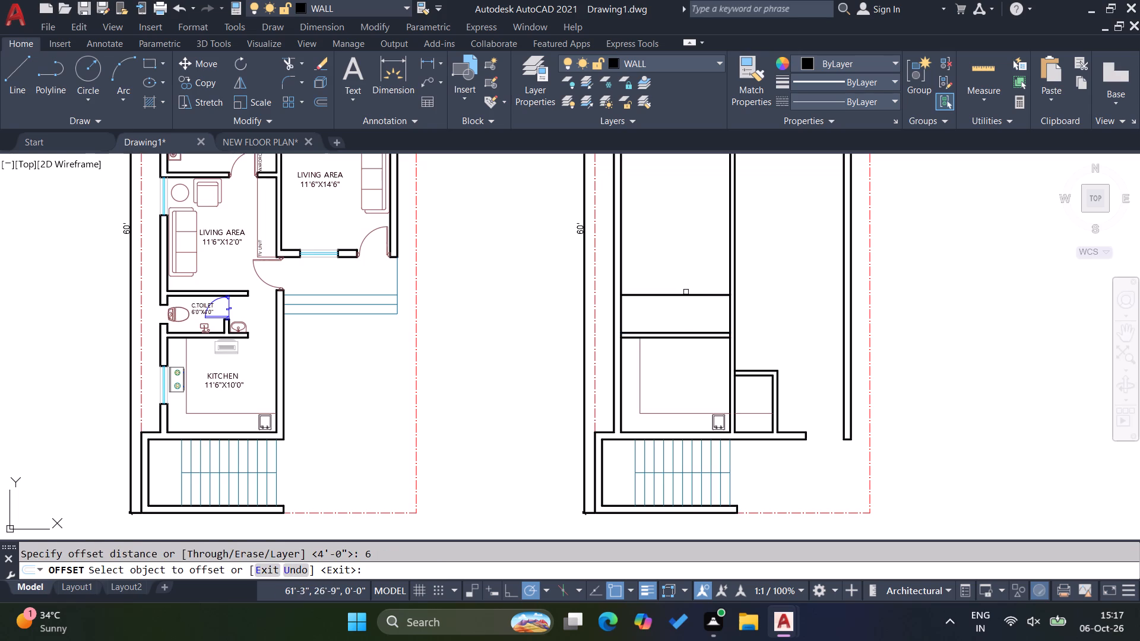
pyautogui.click(685, 295)
pyautogui.click(689, 261)
pyautogui.press('Escape')
pyautogui.press('Escape')
pyautogui.press('Escape')
pyautogui.press('Escape')
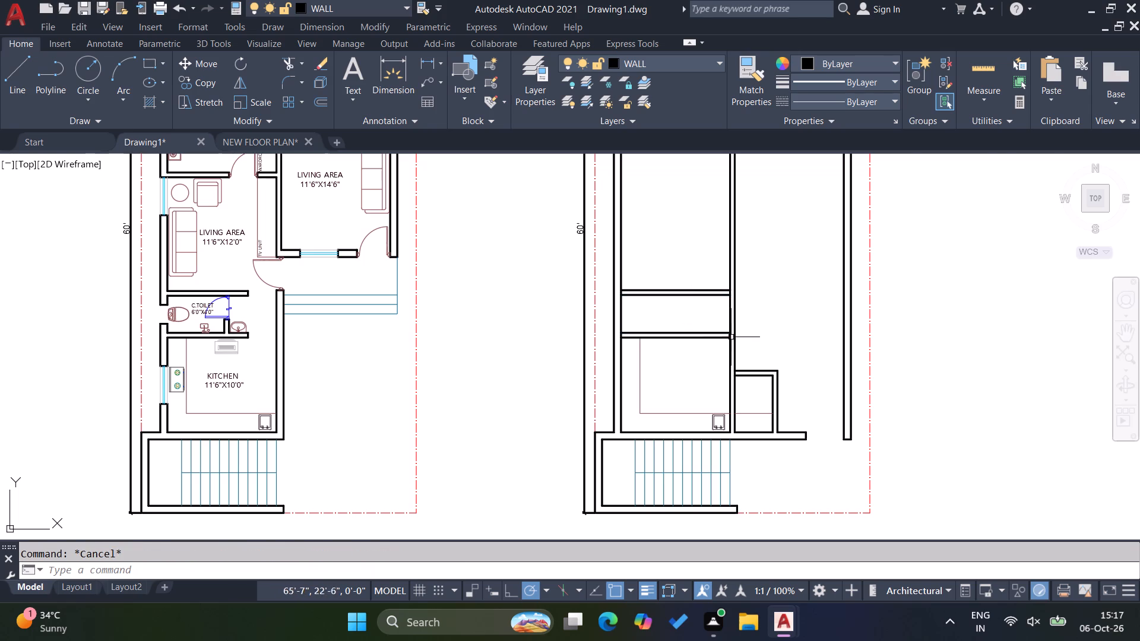
# Extend the small room's outer cross wall line and the kitchen cross wall's inner line across the central partition.
pyautogui.scroll(3, 746, 367)
pyautogui.write('EX')
pyautogui.press('Return')
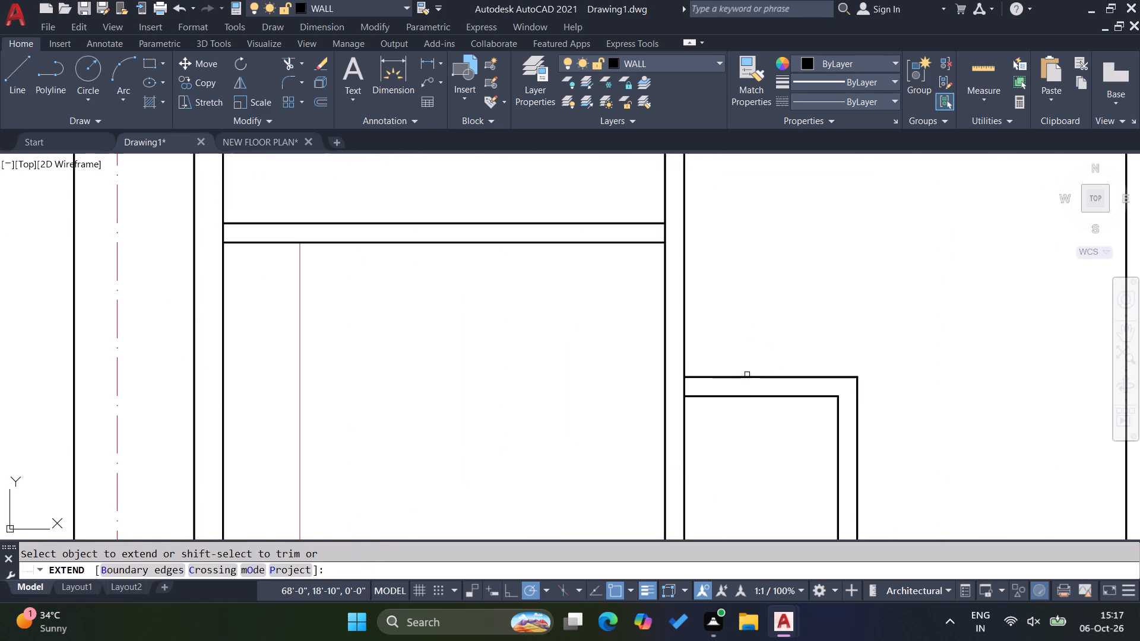
pyautogui.click(743, 375)
pyautogui.click(737, 388)
pyautogui.click(649, 234)
pyautogui.click(638, 275)
pyautogui.press('Escape')
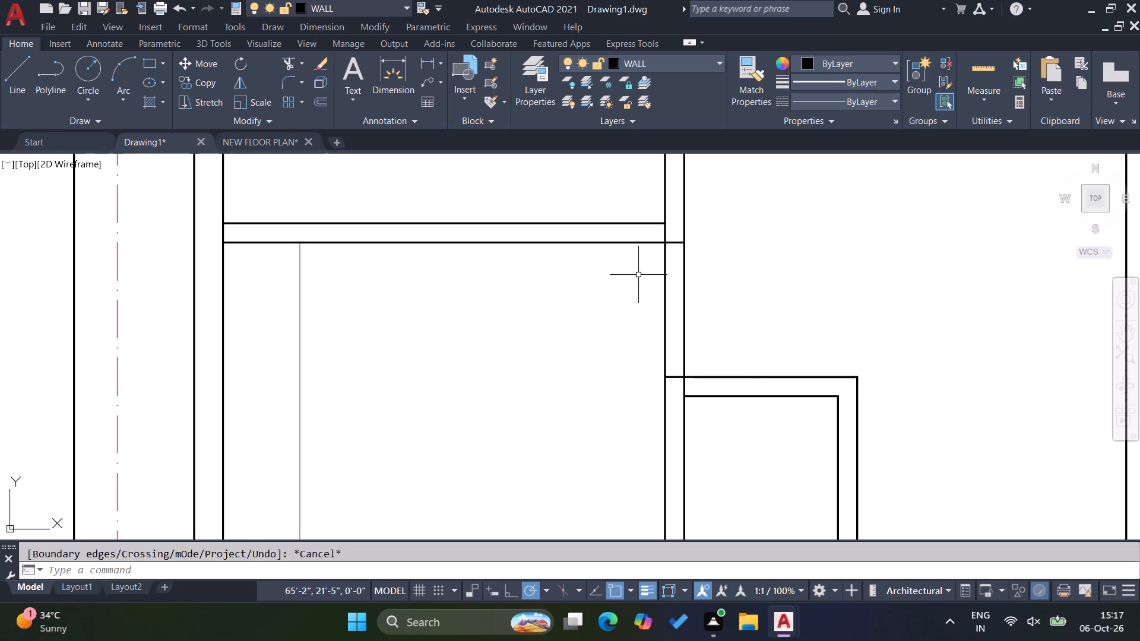
pyautogui.press('Escape')
pyautogui.press('Escape')
pyautogui.press('Escape')
# Trim both central partition lines between the kitchen cross wall and the small room beside the kitchen to open the kitchen side.
pyautogui.write('TR')
pyautogui.press('Return')
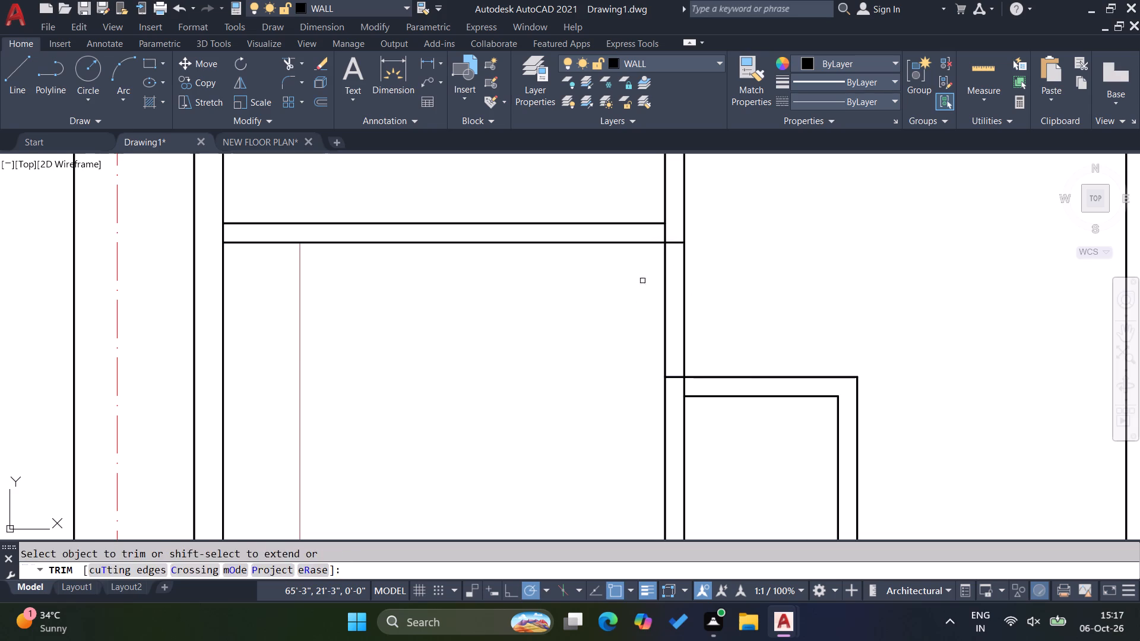
pyautogui.moveTo(641, 280); pyautogui.dragTo(648, 280)
pyautogui.click(777, 301)
pyautogui.press('Escape')
pyautogui.press('Escape')
pyautogui.press('Escape')
pyautogui.press('Escape')
# Trim the leftover partition line and stub at the small room's corner so its two walls join cleanly.
pyautogui.press('t')
pyautogui.press('r')
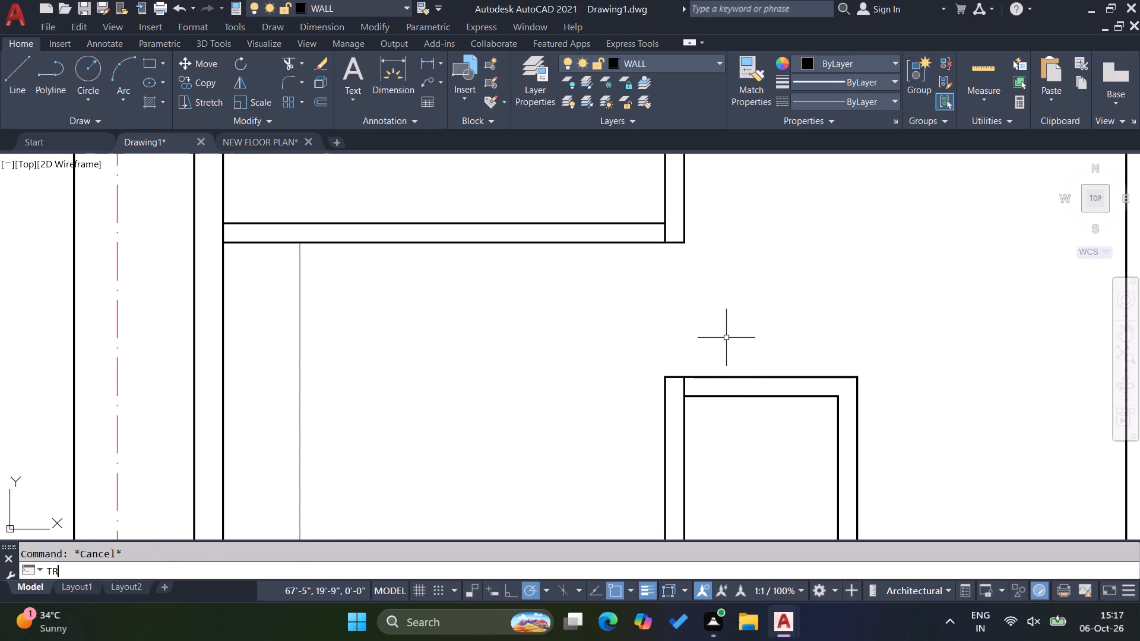
pyautogui.press('Return')
pyautogui.scroll(2, 691, 382)
pyautogui.click(683, 396)
pyautogui.click(651, 395)
pyautogui.press('Escape')
pyautogui.scroll(-3, 676, 344)
pyautogui.press('Escape')
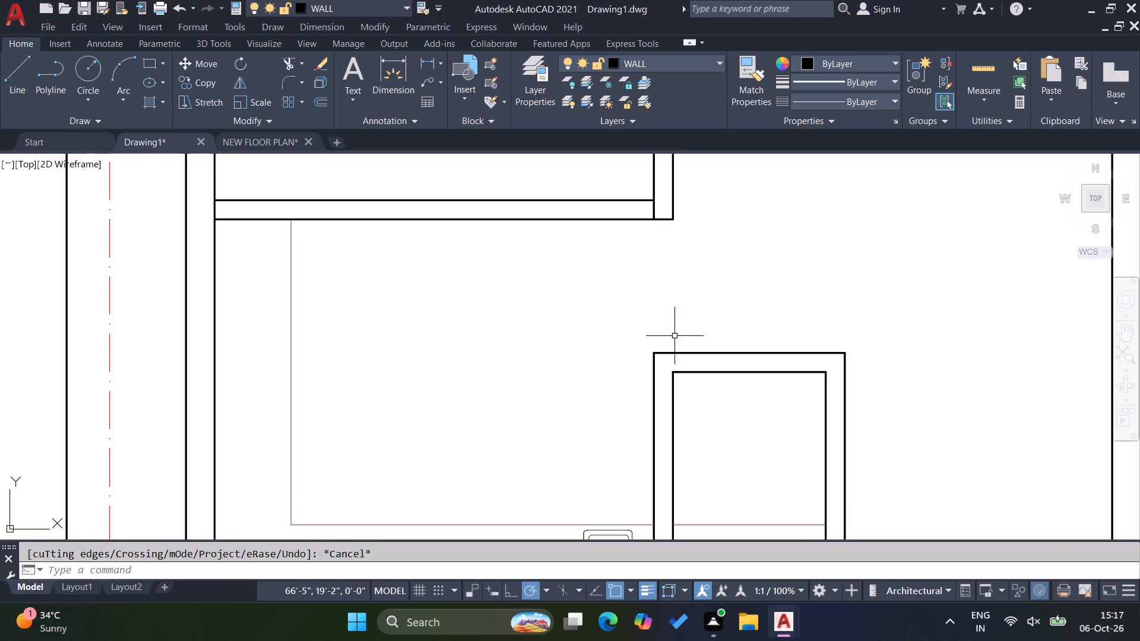
# Draw a short line outward across the small room's end wall from the midpoint of its inner face.
pyautogui.press('l')
pyautogui.press('Return')
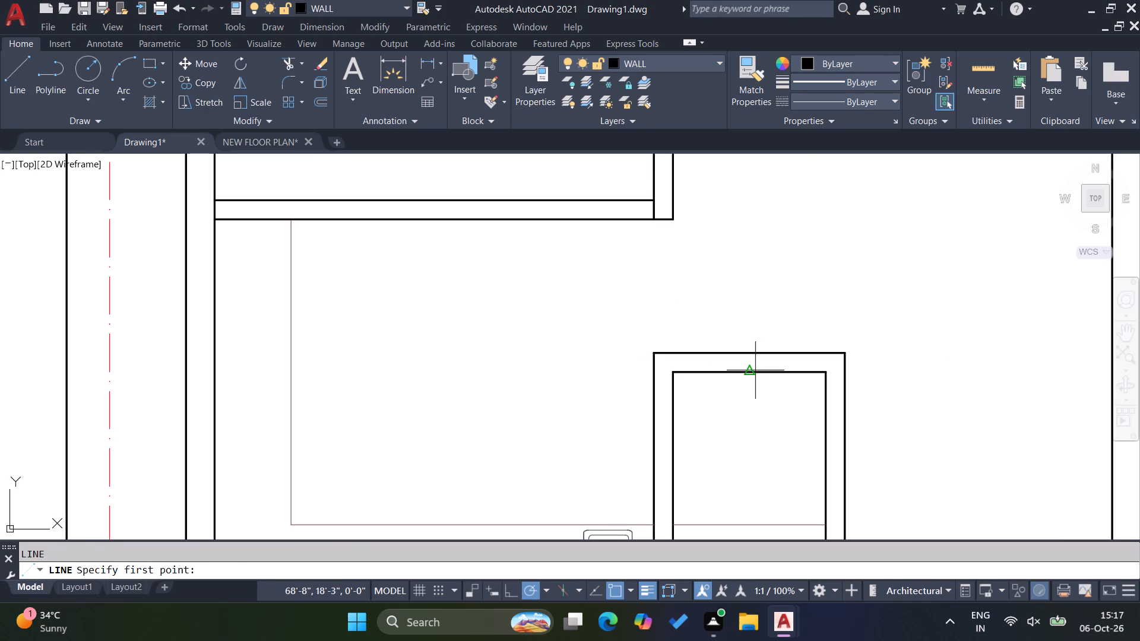
pyautogui.click(746, 370)
pyautogui.click(752, 320)
pyautogui.press('Escape')
pyautogui.press('Escape')
# Offset the midpoint line 1'6" to both sides to mark the small room's door opening.
pyautogui.press('o')
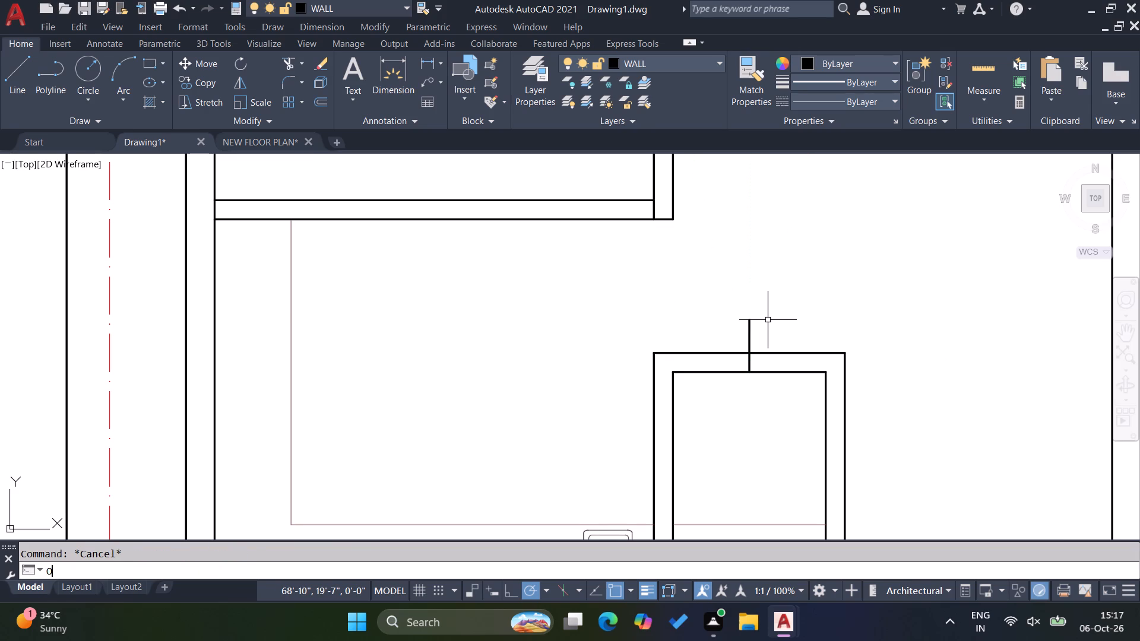
pyautogui.press('Return')
pyautogui.write("1'6")
pyautogui.press('Return')
pyautogui.click(748, 334)
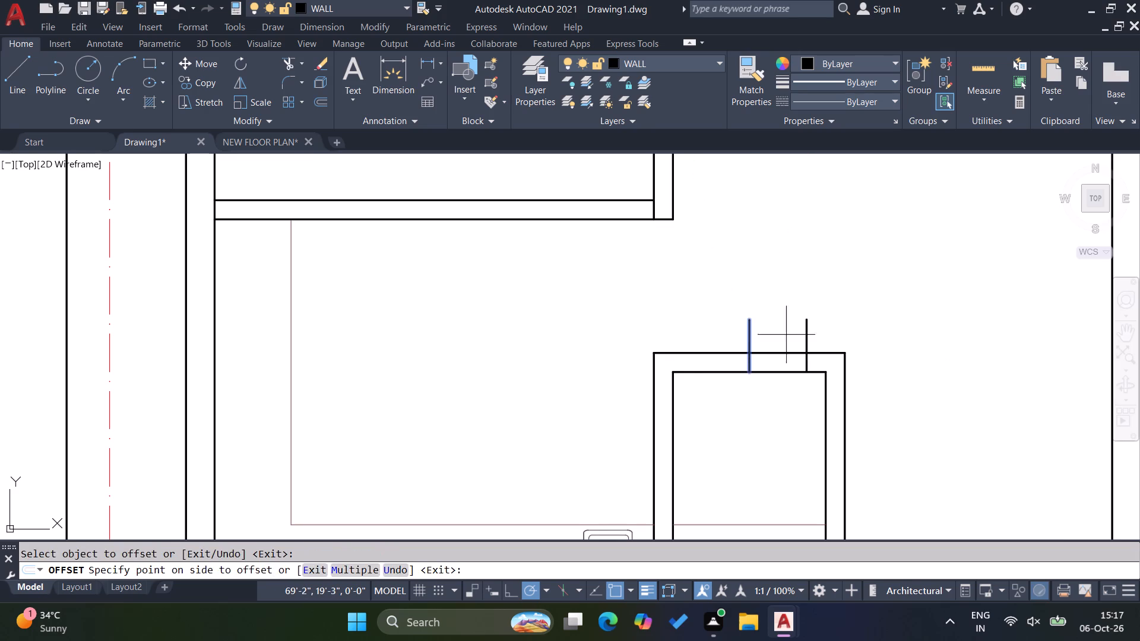
pyautogui.click(786, 335)
pyautogui.click(749, 330)
pyautogui.click(710, 327)
pyautogui.press('Escape')
pyautogui.press('Escape')
pyautogui.press('Escape')
# Trim the line overhangs, the middle line and the wall faces between the two outer marks to cut the small room's door opening.
pyautogui.press('t')
pyautogui.press('r')
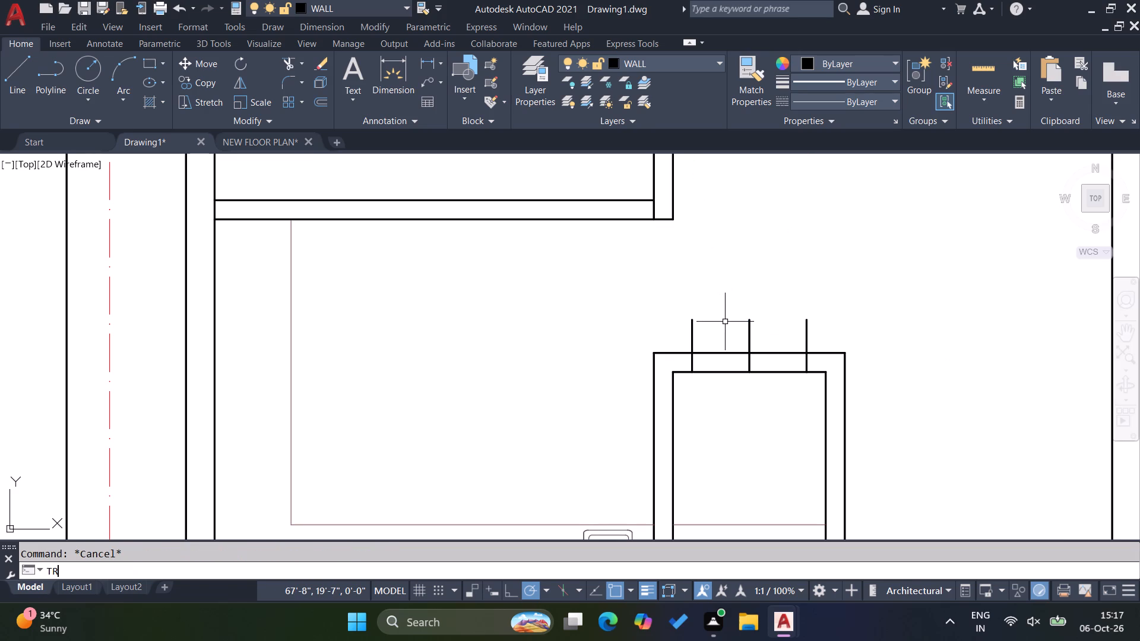
pyautogui.press('Return')
pyautogui.click(677, 334)
pyautogui.click(825, 332)
pyautogui.click(754, 332)
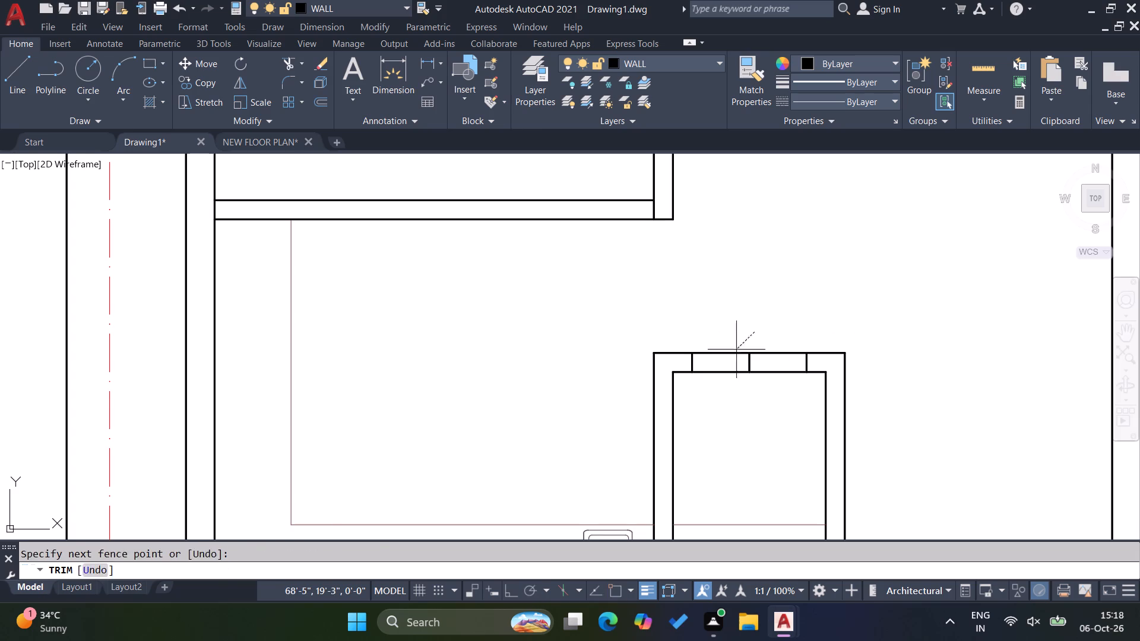
pyautogui.click(718, 387)
pyautogui.click(757, 329)
pyautogui.click(736, 385)
pyautogui.moveTo(733, 403); pyautogui.dragTo(736, 395)
pyautogui.click(769, 328)
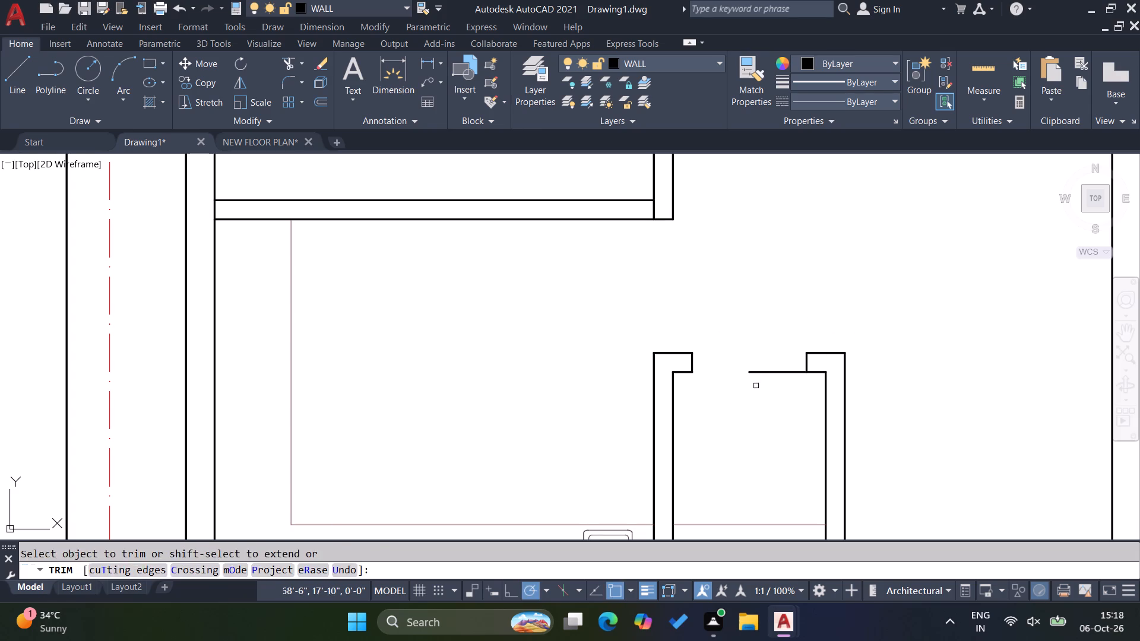
pyautogui.click(756, 386)
pyautogui.click(746, 360)
pyautogui.press('Escape')
pyautogui.press('Escape')
# Offset the far line of the second cross wall beyond the kitchen 9' away from the kitchen.
pyautogui.scroll(-4, 746, 359)
pyautogui.press('Escape')
pyautogui.scroll(1, 745, 359)
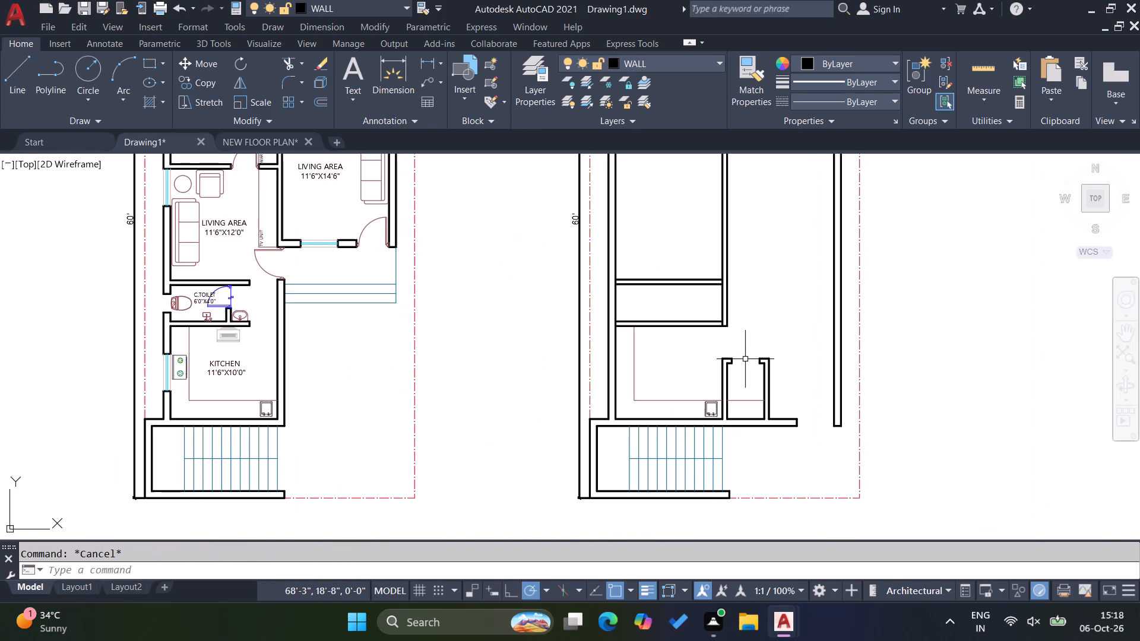
pyautogui.scroll(1, 713, 314)
pyautogui.press('Escape')
pyautogui.press('Escape')
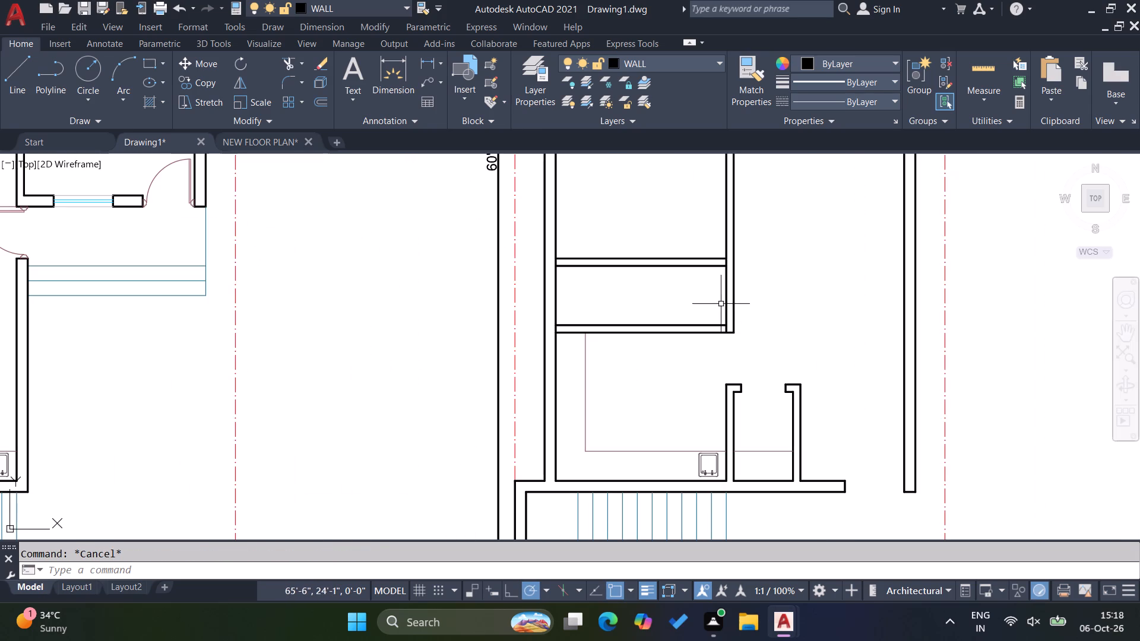
pyautogui.scroll(-1, 717, 342)
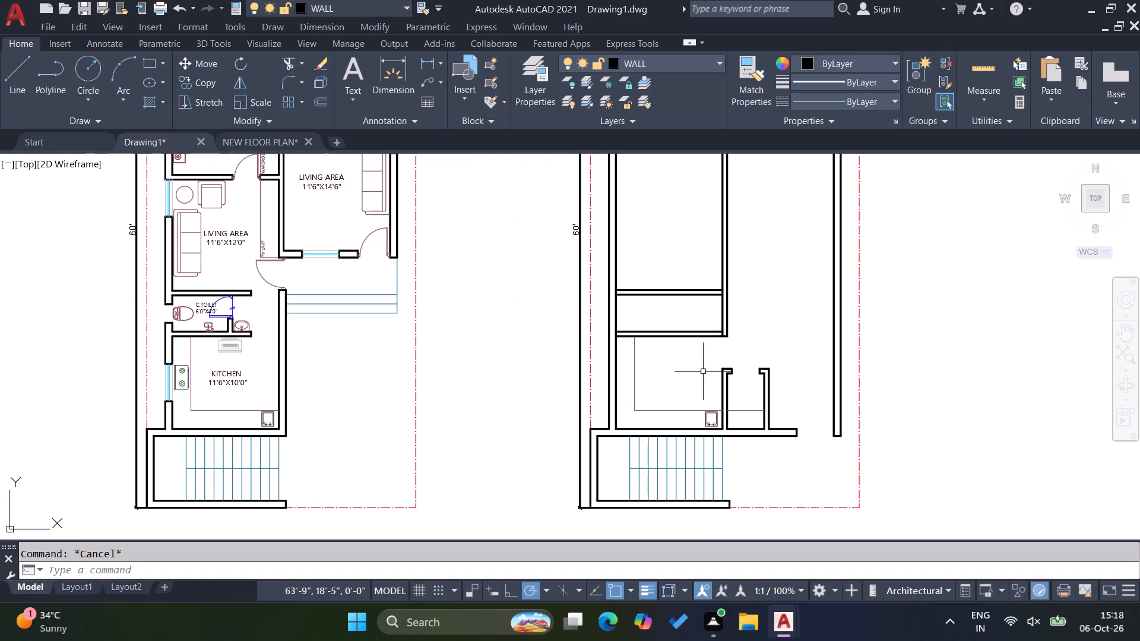
pyautogui.press('Escape')
pyautogui.press('Escape')
pyautogui.press('o')
pyautogui.press('Return')
pyautogui.write("9'")
pyautogui.press('Return')
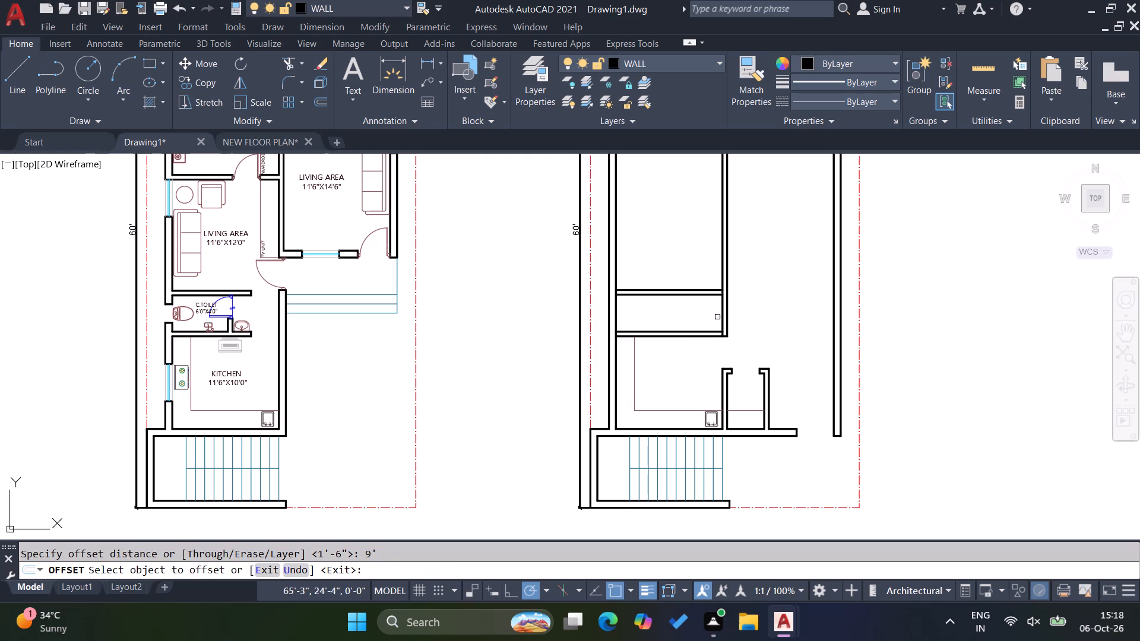
pyautogui.click(687, 290)
pyautogui.click(678, 261)
pyautogui.press('Escape')
pyautogui.scroll(-2, 724, 335)
pyautogui.press('Escape')
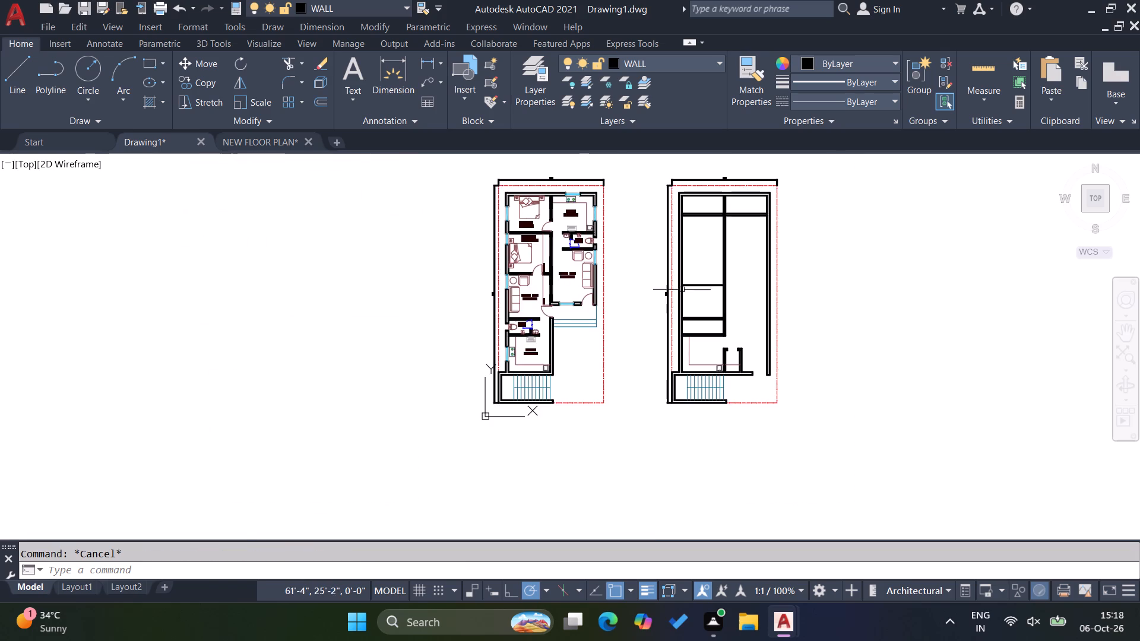
# Offset the new 9' line 6" farther from the kitchen to give the third cross wall its thickness.
pyautogui.scroll(2, 673, 249)
pyautogui.press('o')
pyautogui.press('Return')
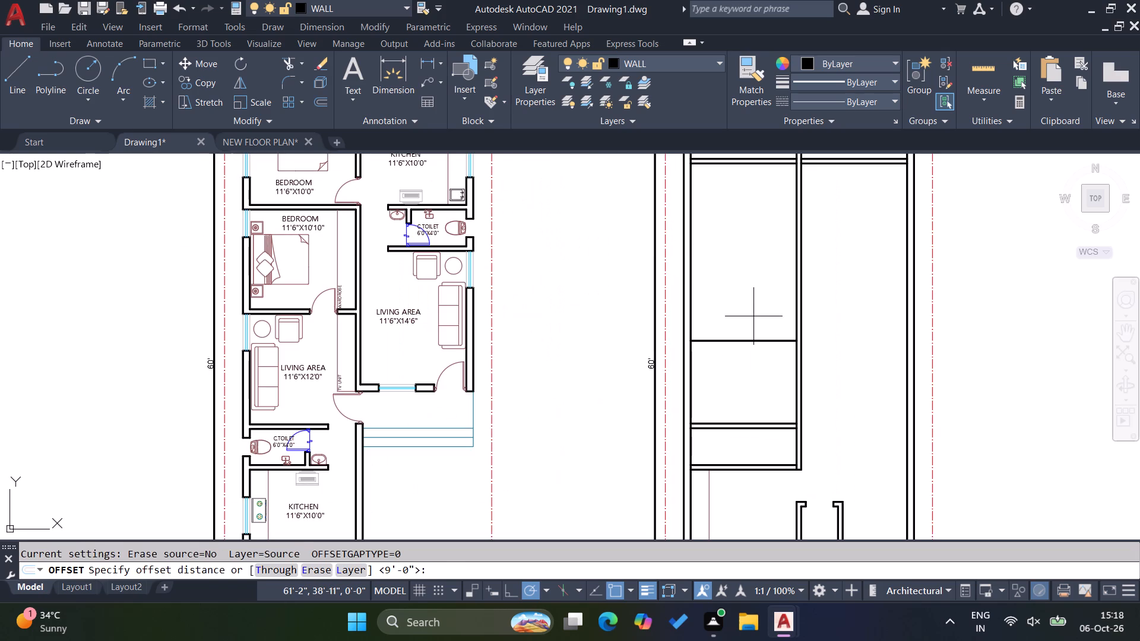
pyautogui.press('6')
pyautogui.press('Return')
pyautogui.click(749, 344)
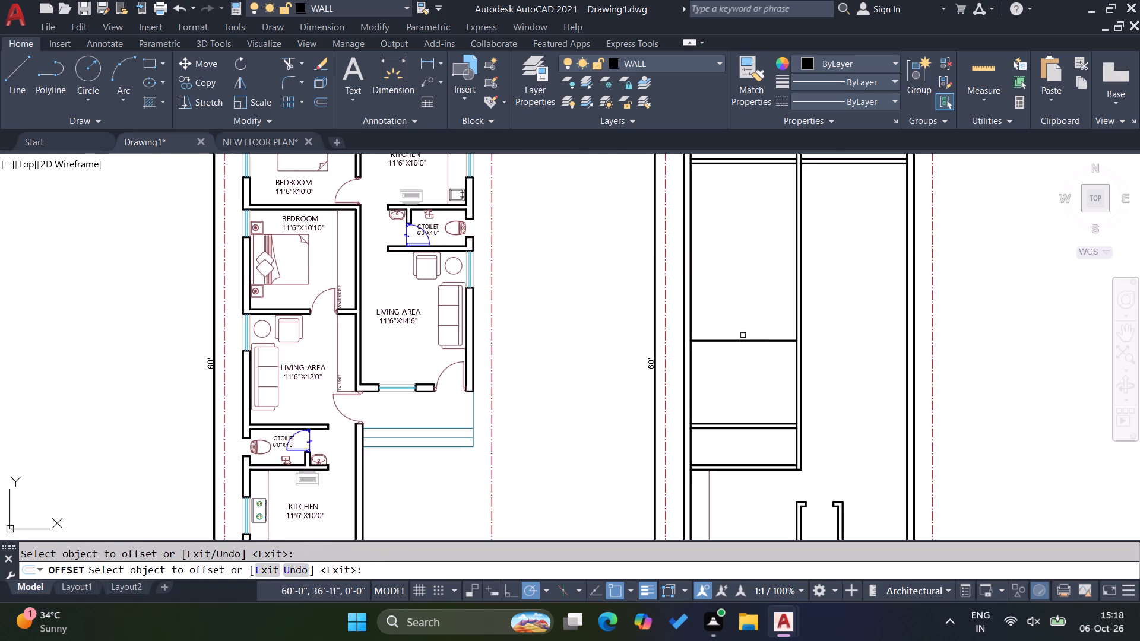
pyautogui.click(742, 341)
pyautogui.click(742, 303)
pyautogui.press('Escape')
pyautogui.press('Escape')
pyautogui.press('Escape')
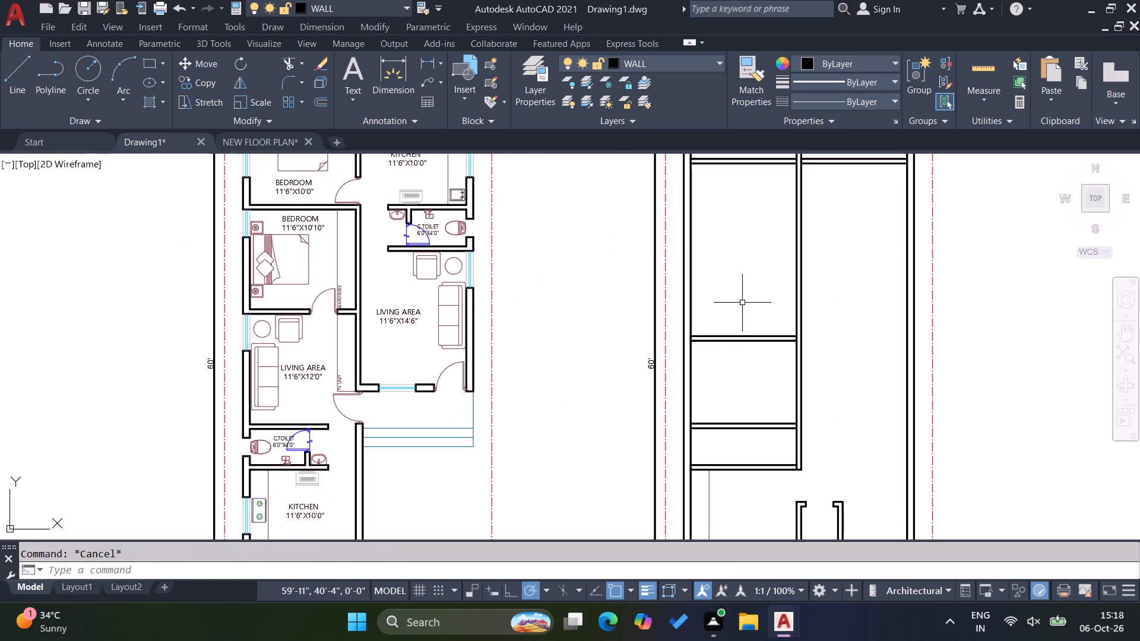
# Offset the third cross wall's far line 4' away from the kitchen.
pyautogui.press('o')
pyautogui.press('Return')
pyautogui.write("4'")
pyautogui.press('Return')
pyautogui.scroll(2, 738, 336)
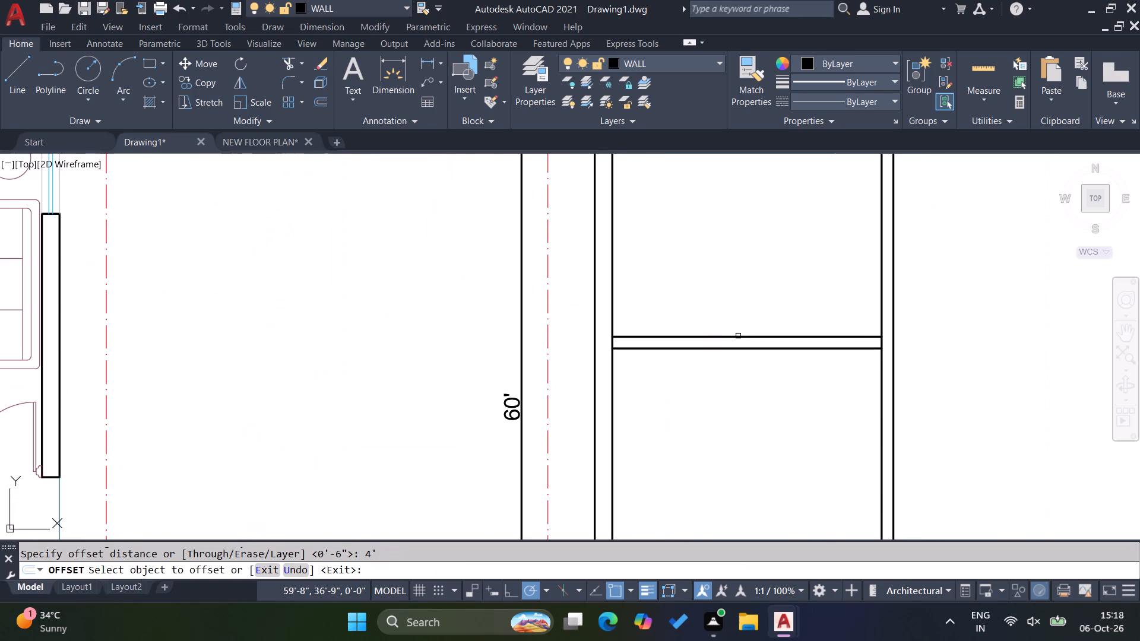
pyautogui.click(738, 337)
pyautogui.click(736, 297)
pyautogui.press('Escape')
pyautogui.press('Escape')
pyautogui.press('Escape')
# Offset the new 4' line 6" farther from the kitchen to form the fourth cross wall.
pyautogui.press('o')
pyautogui.press('Return')
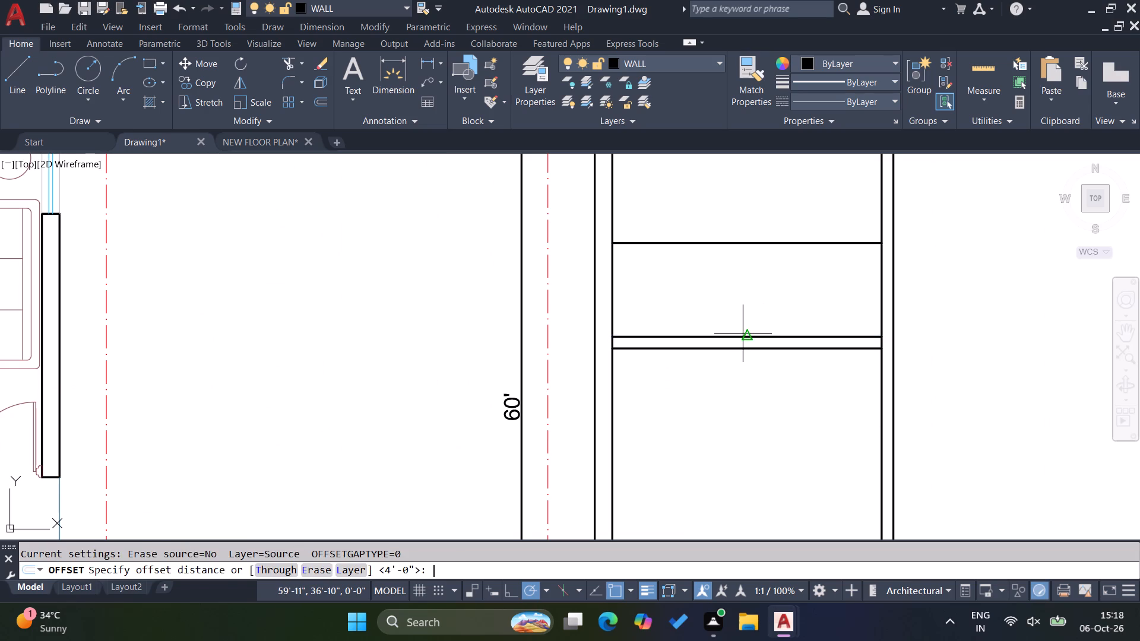
pyautogui.press('6')
pyautogui.press('Return')
pyautogui.click(722, 243)
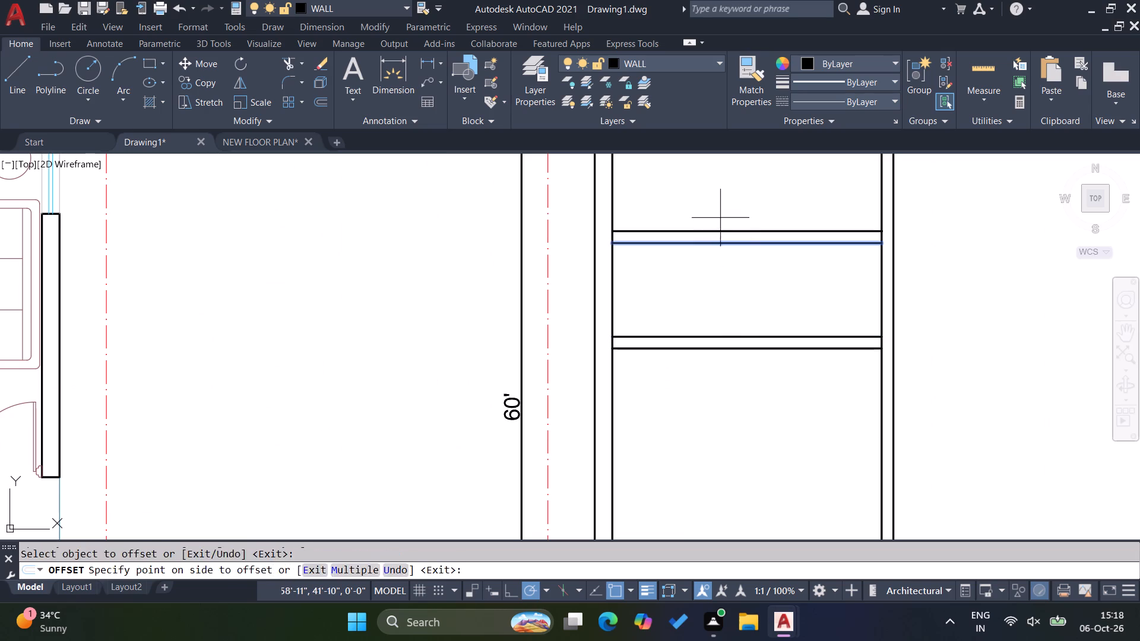
pyautogui.click(719, 198)
pyautogui.press('Escape')
pyautogui.press('Escape')
pyautogui.scroll(-2, 682, 350)
pyautogui.press('Escape')
pyautogui.scroll(-1, 672, 353)
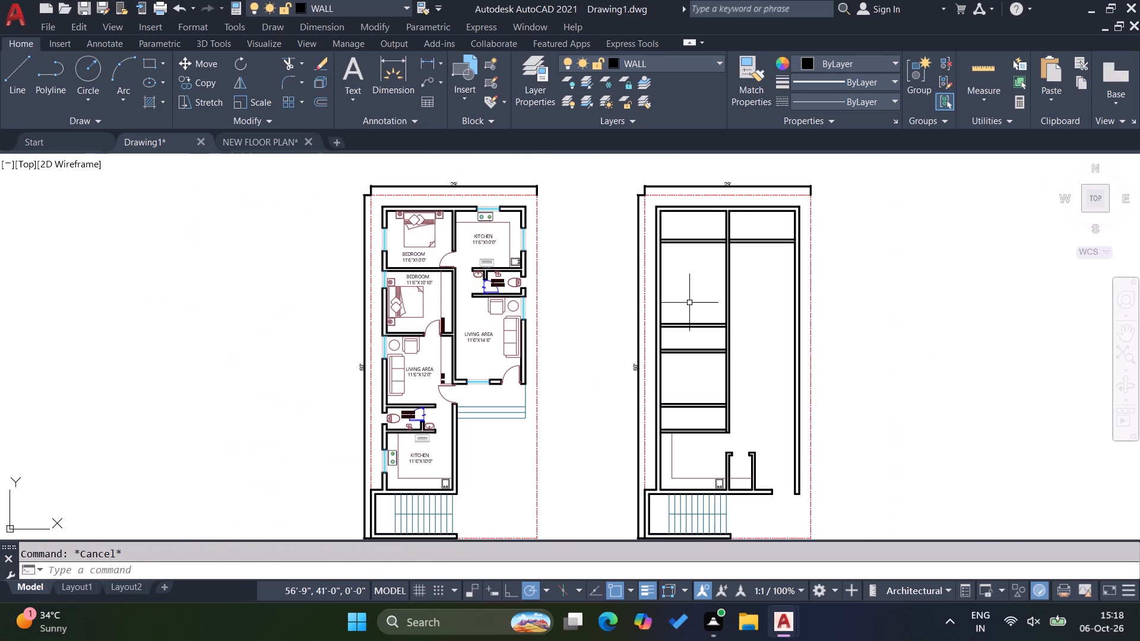
# Measure the clear distance between the rear cross wall and the fourth cross wall with a trial linear dimension.
pyautogui.scroll(1, 691, 296)
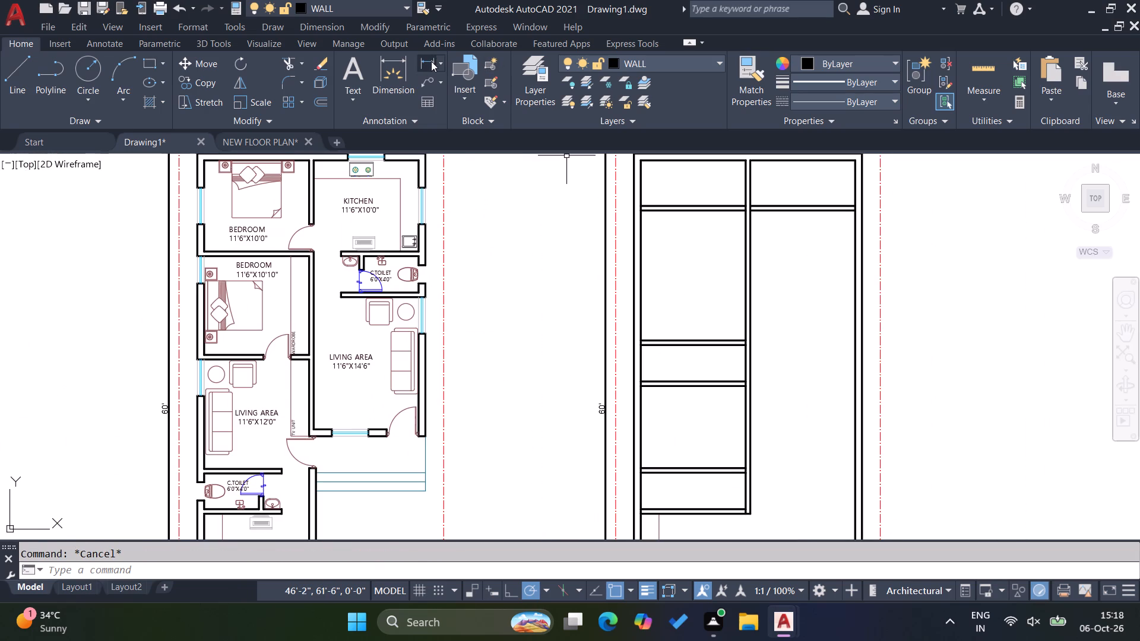
pyautogui.click(431, 62)
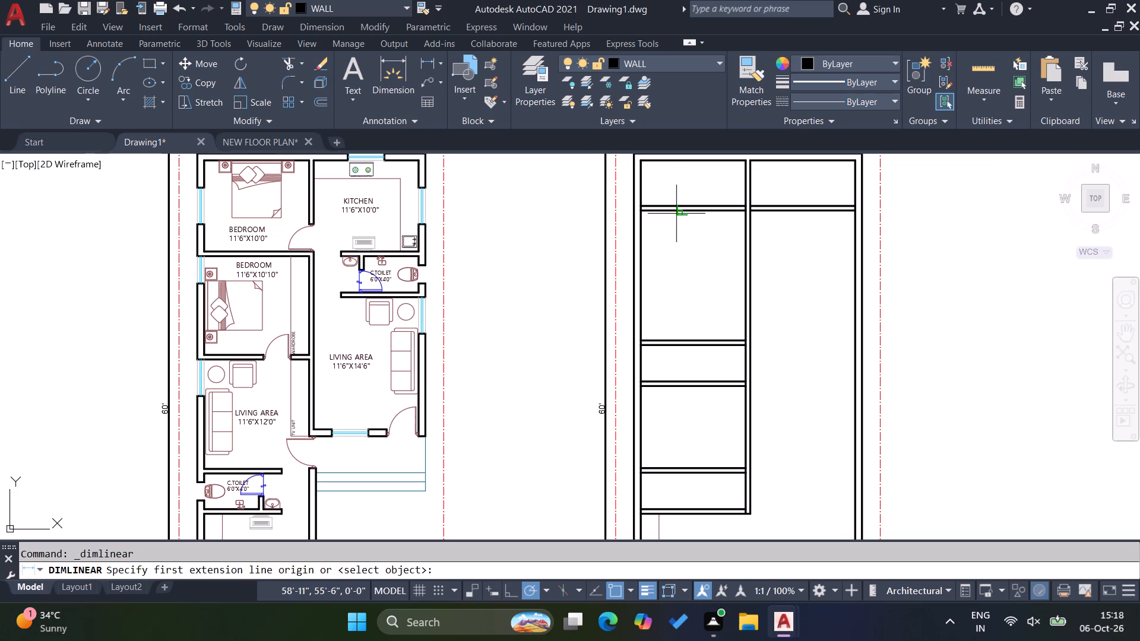
pyautogui.click(678, 211)
pyautogui.scroll(1, 661, 373)
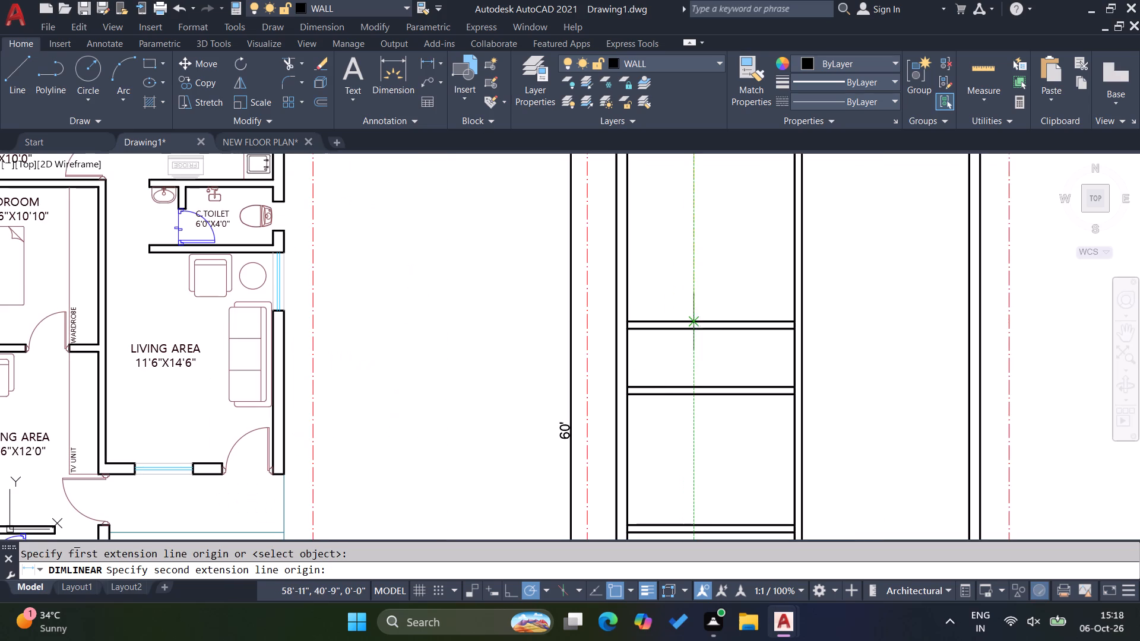
pyautogui.click(698, 318)
pyautogui.scroll(-1, 640, 345)
pyautogui.scroll(2, 673, 304)
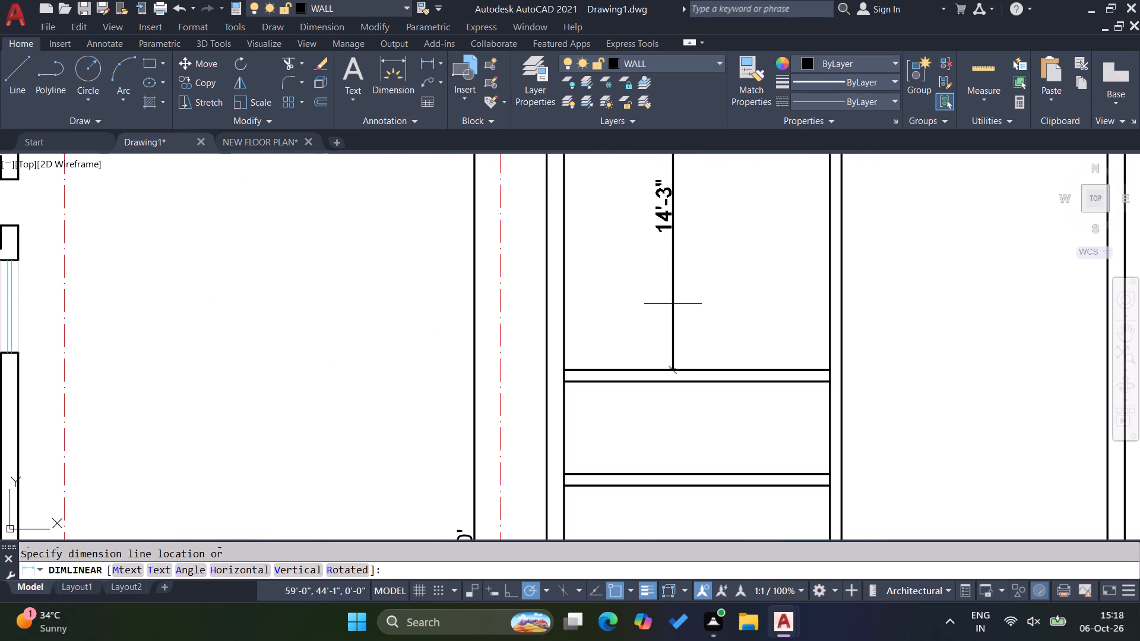
pyautogui.press('Escape')
pyautogui.press('Escape')
pyautogui.press('Escape')
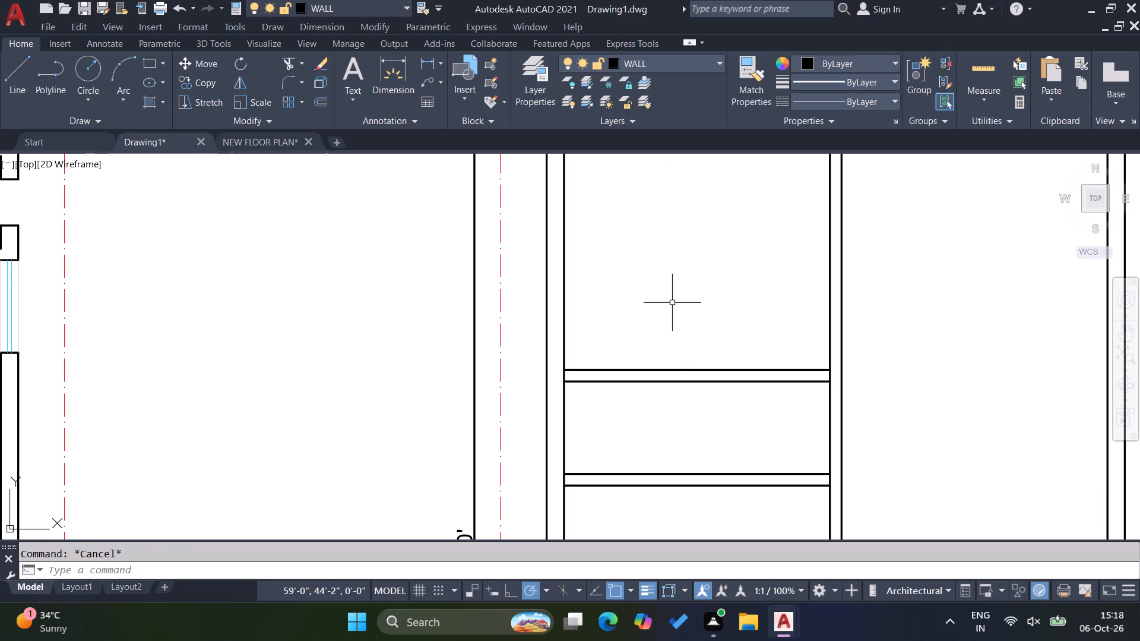
# Measure the second plan's kitchen depth from its cross wall to the stair-side wall with a trial linear dimension.
pyautogui.press('Escape')
pyautogui.press('Escape')
pyautogui.scroll(-2, 612, 302)
pyautogui.scroll(-1, 666, 389)
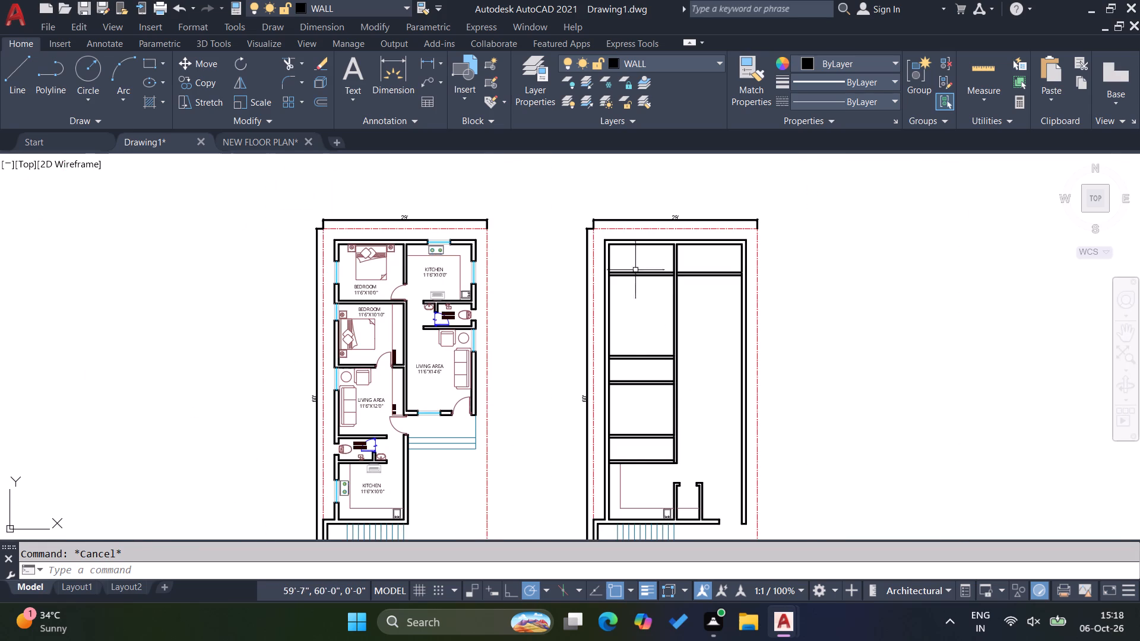
pyautogui.scroll(1, 635, 471)
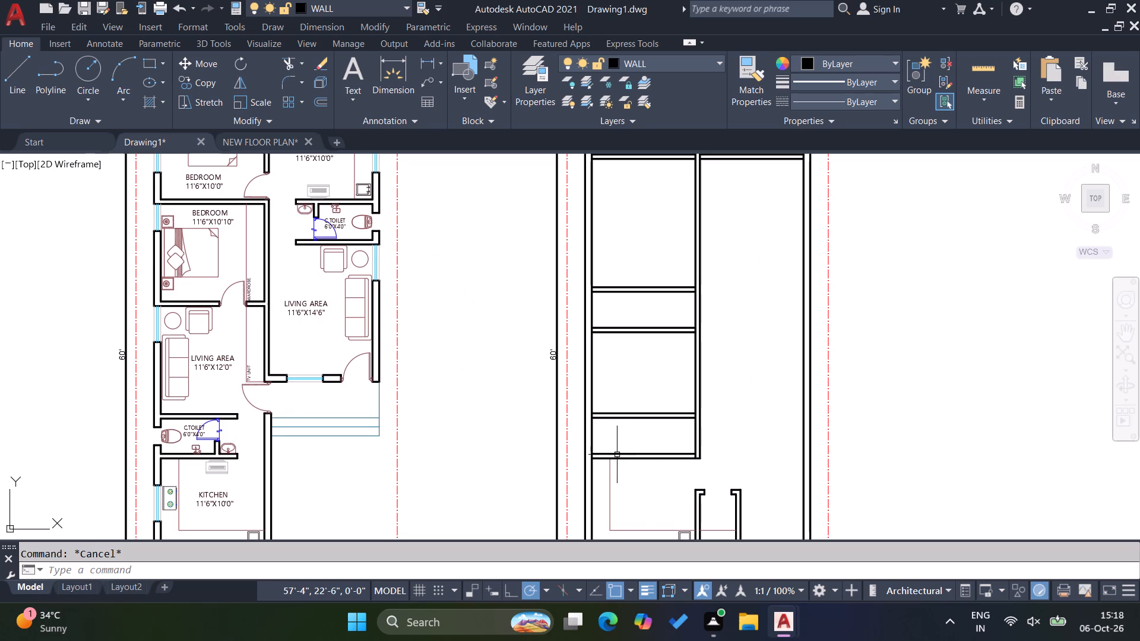
pyautogui.scroll(-1, 739, 429)
pyautogui.scroll(2, 676, 506)
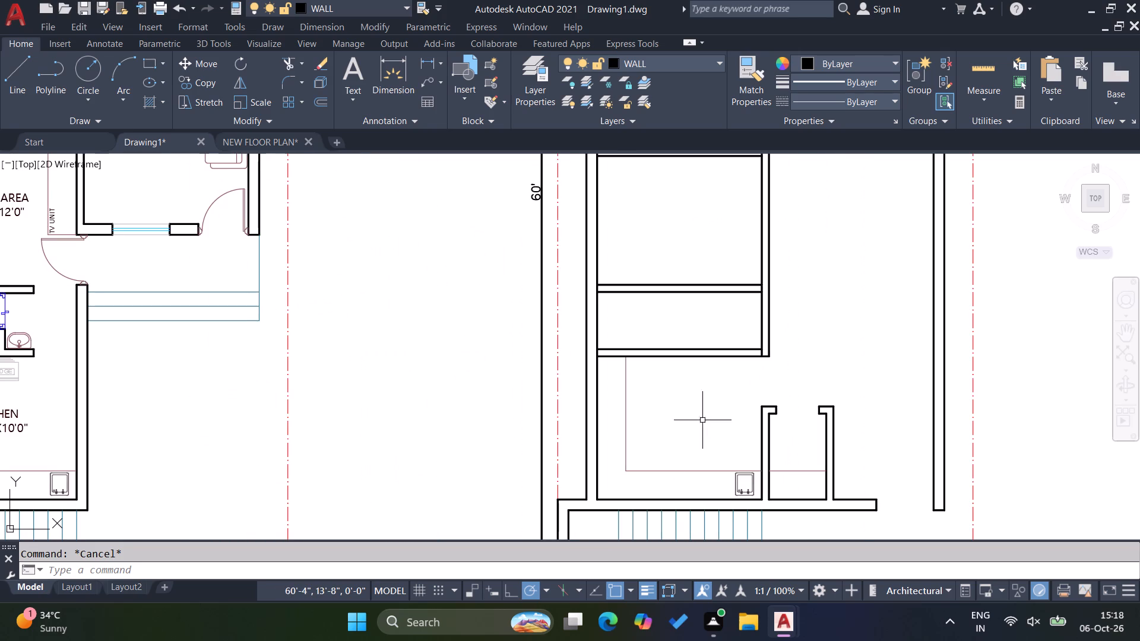
pyautogui.click(426, 59)
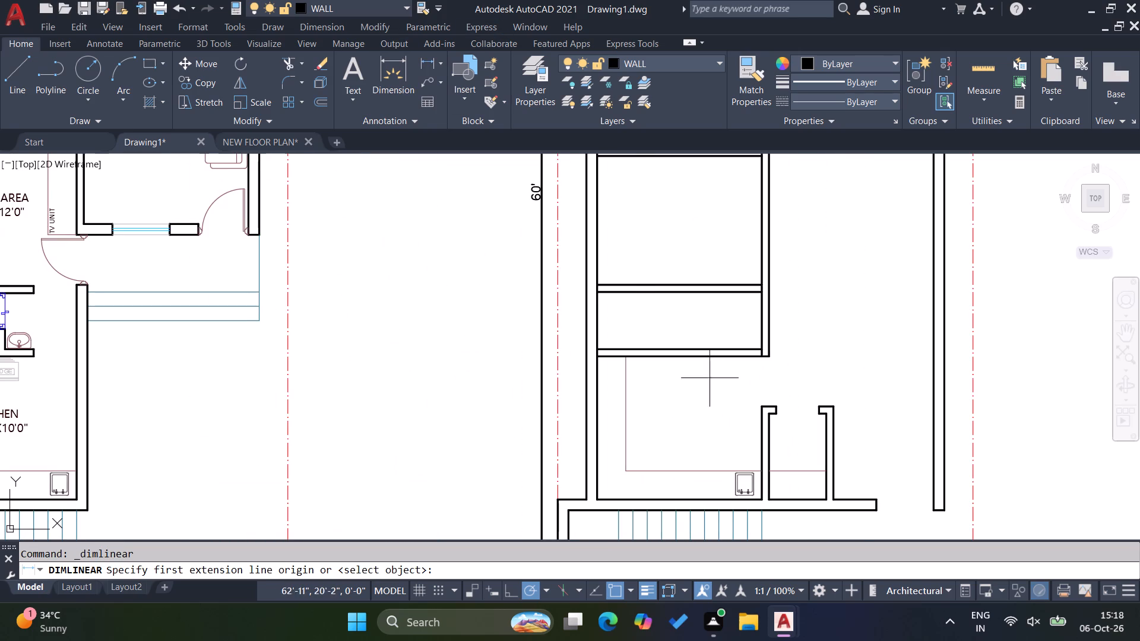
pyautogui.click(692, 362)
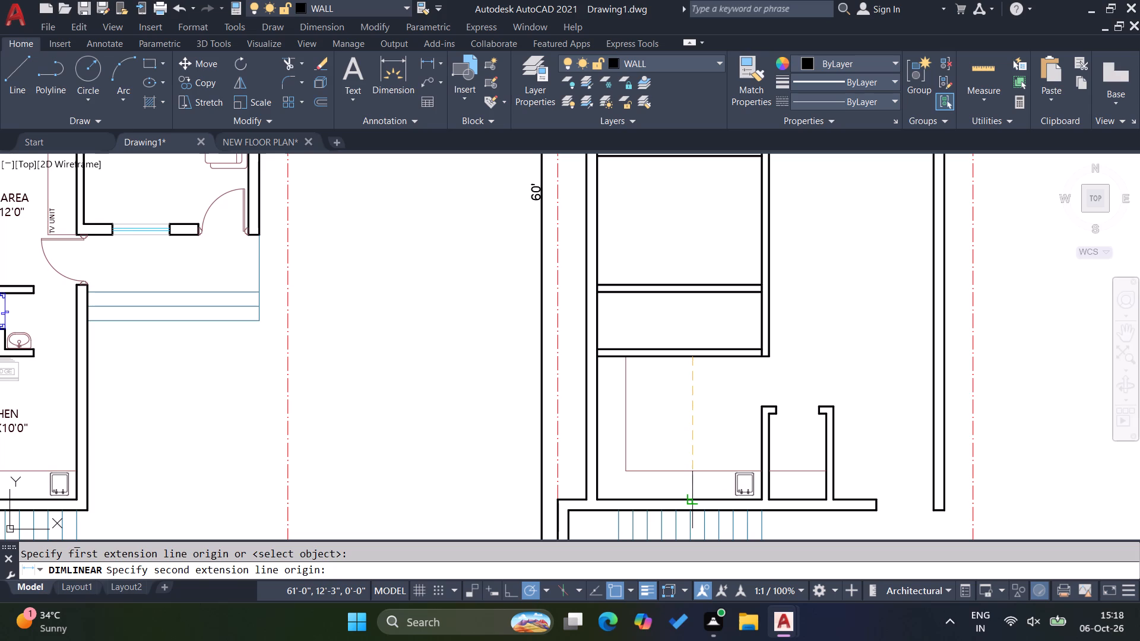
pyautogui.click(692, 501)
pyautogui.press('Escape')
pyautogui.press('Escape')
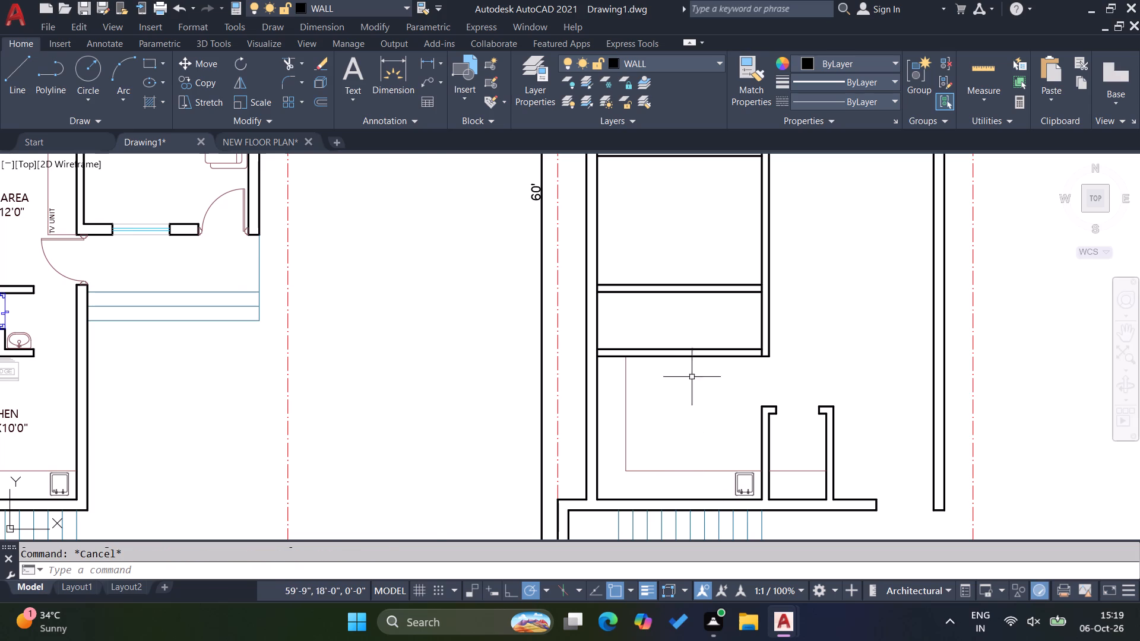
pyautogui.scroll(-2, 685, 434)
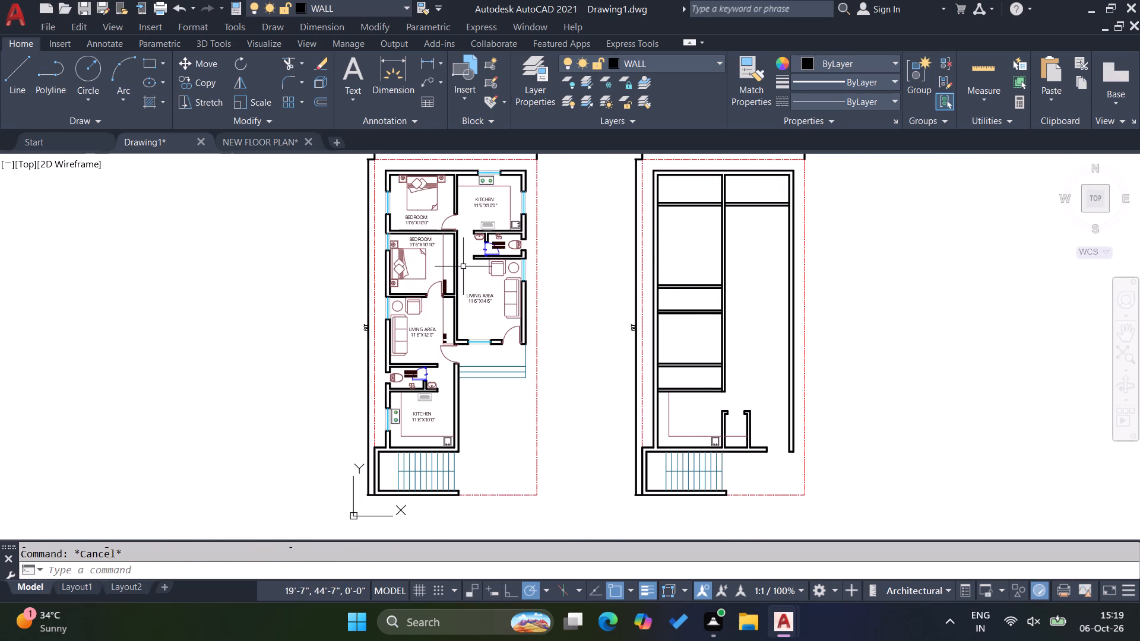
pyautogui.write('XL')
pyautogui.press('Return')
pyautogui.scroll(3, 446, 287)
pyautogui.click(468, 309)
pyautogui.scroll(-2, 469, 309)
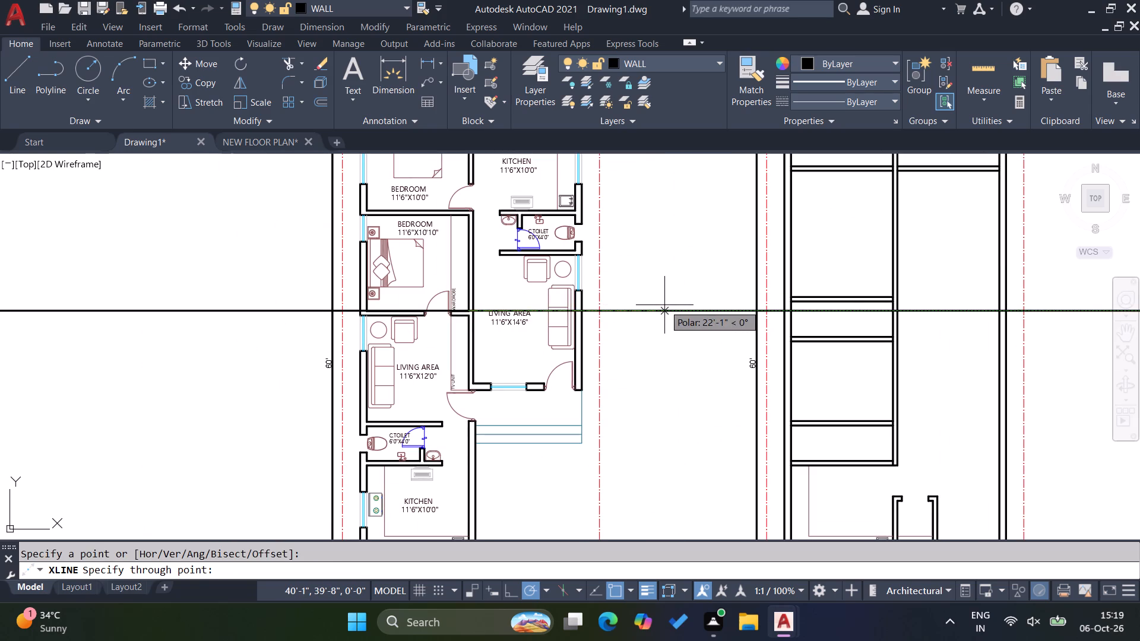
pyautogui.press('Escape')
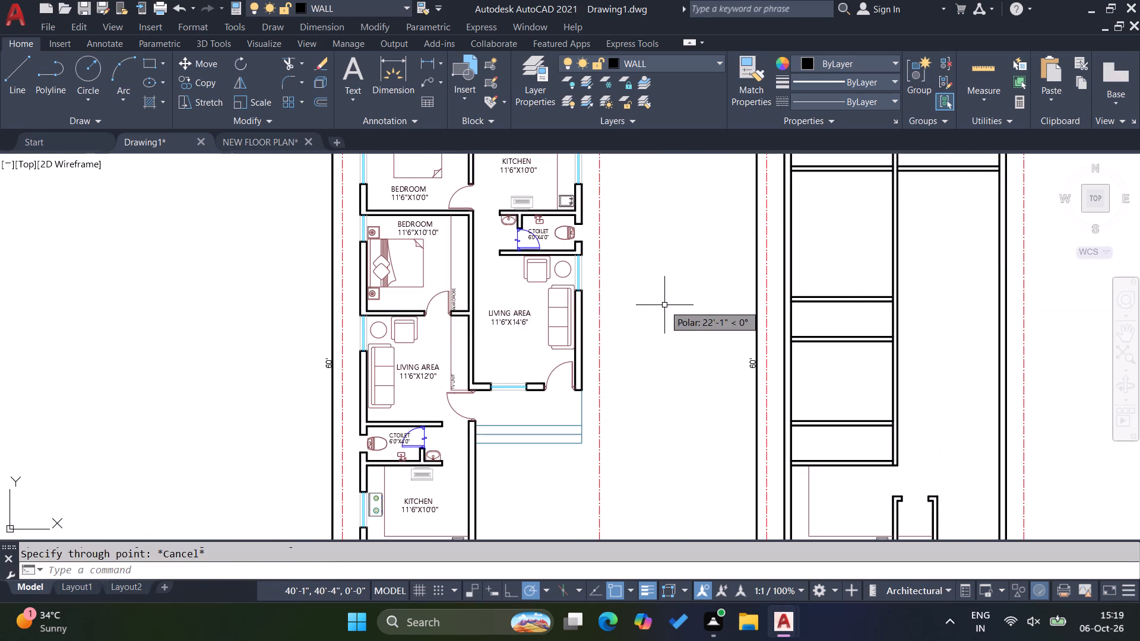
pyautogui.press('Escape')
# Offset the near line of the rear cross wall in the second plan's right-hand strip 13'6" toward the stair side.
pyautogui.scroll(-1, 455, 304)
pyautogui.scroll(1, 675, 206)
pyautogui.press('o')
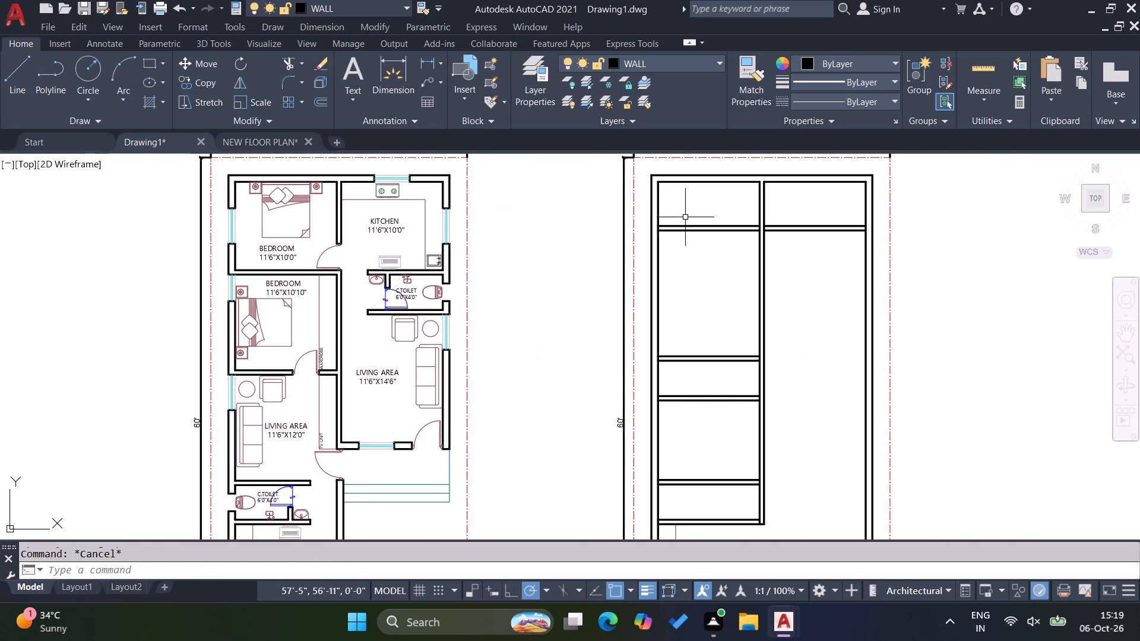
pyautogui.press('Return')
pyautogui.press('1')
pyautogui.write("3'6")
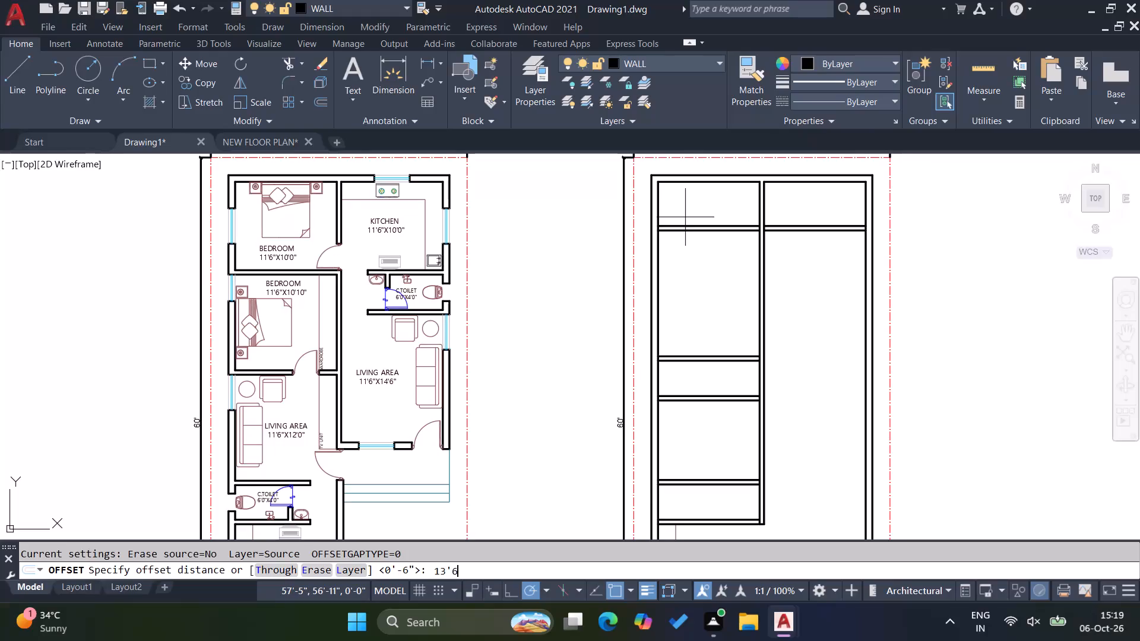
pyautogui.press('Return')
pyautogui.click(788, 231)
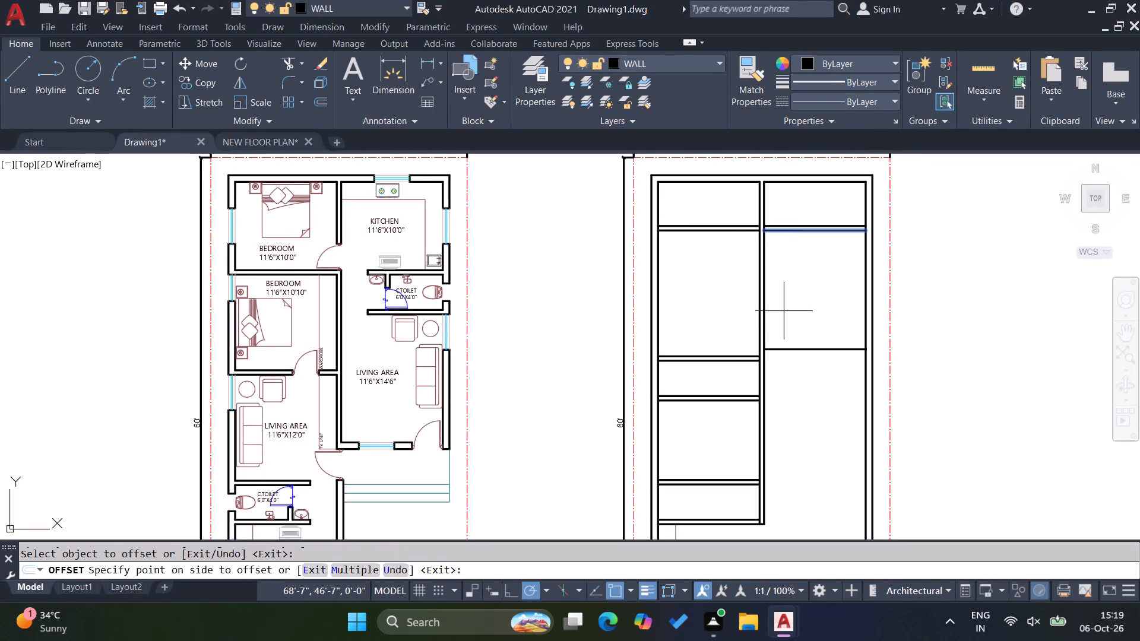
pyautogui.click(784, 313)
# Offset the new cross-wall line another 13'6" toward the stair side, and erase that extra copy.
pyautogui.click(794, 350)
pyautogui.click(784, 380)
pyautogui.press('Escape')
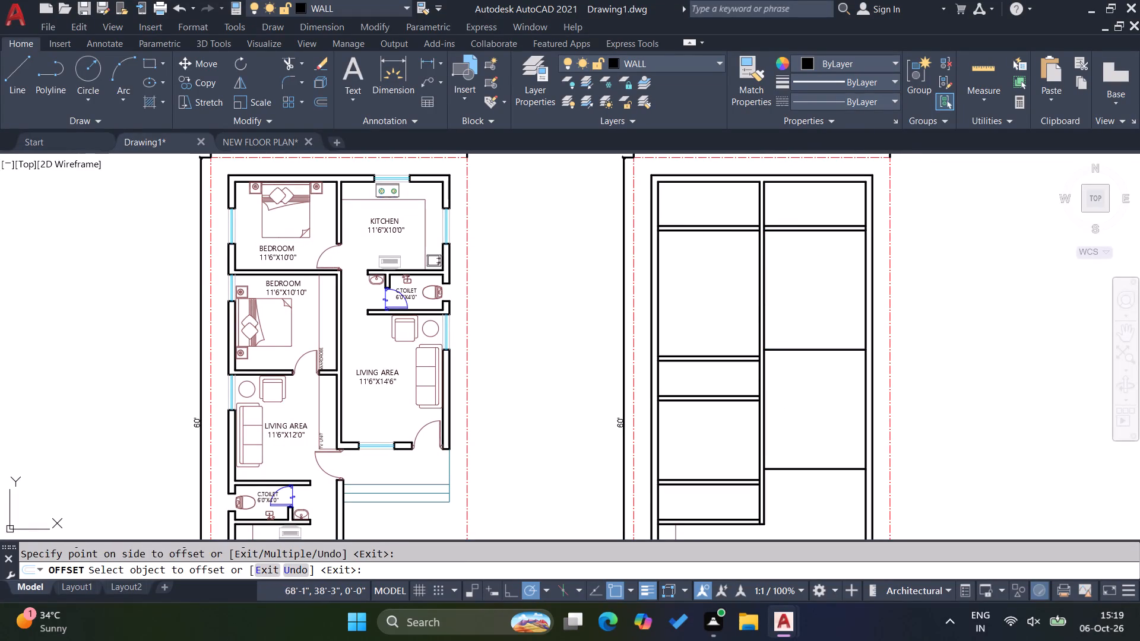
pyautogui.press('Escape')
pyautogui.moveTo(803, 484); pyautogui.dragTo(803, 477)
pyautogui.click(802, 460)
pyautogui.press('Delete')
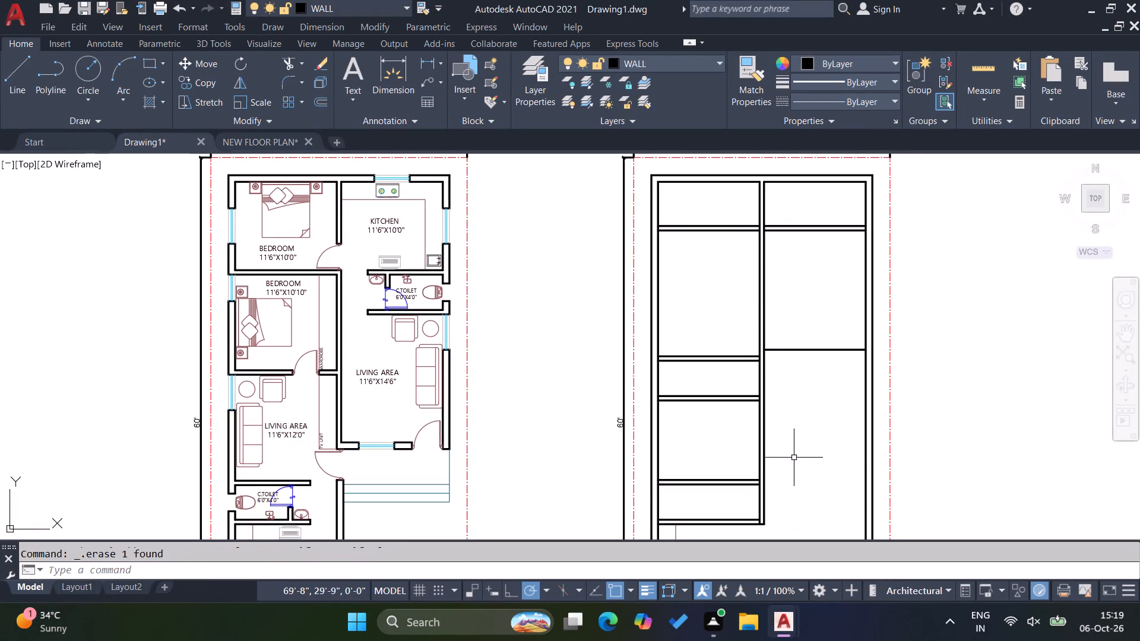
# Offset the 13'6" line 6" toward the stair side to form the right-hand strip's new cross wall.
pyautogui.press('o')
pyautogui.press('Return')
pyautogui.press('6')
pyautogui.press('Return')
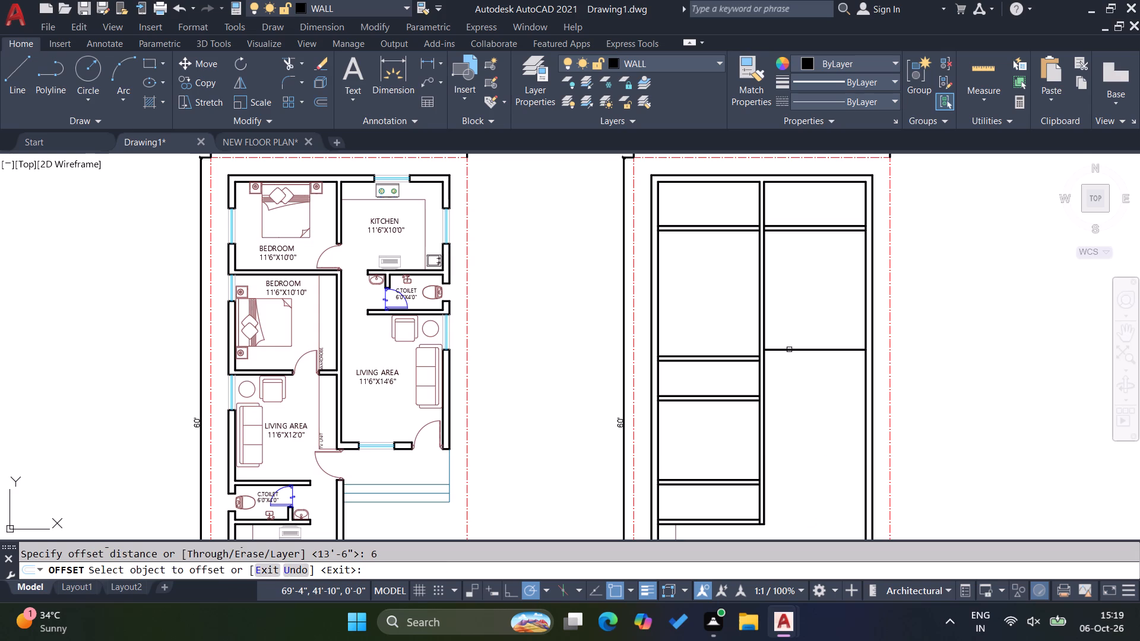
pyautogui.moveTo(789, 348); pyautogui.dragTo(787, 354)
pyautogui.click(784, 429)
pyautogui.press('Escape')
pyautogui.press('Escape')
# Measure the vertical distance from the right-hand strip's new cross wall to the third cross wall with a trial linear dimension.
pyautogui.click(429, 60)
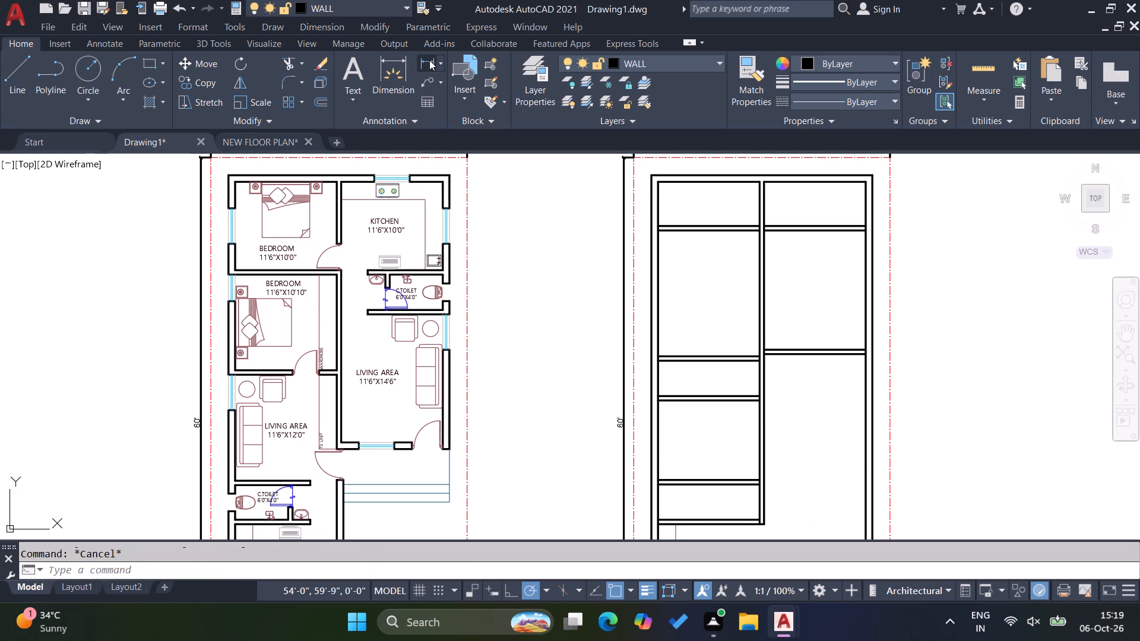
pyautogui.scroll(2, 745, 463)
pyautogui.scroll(-2, 758, 374)
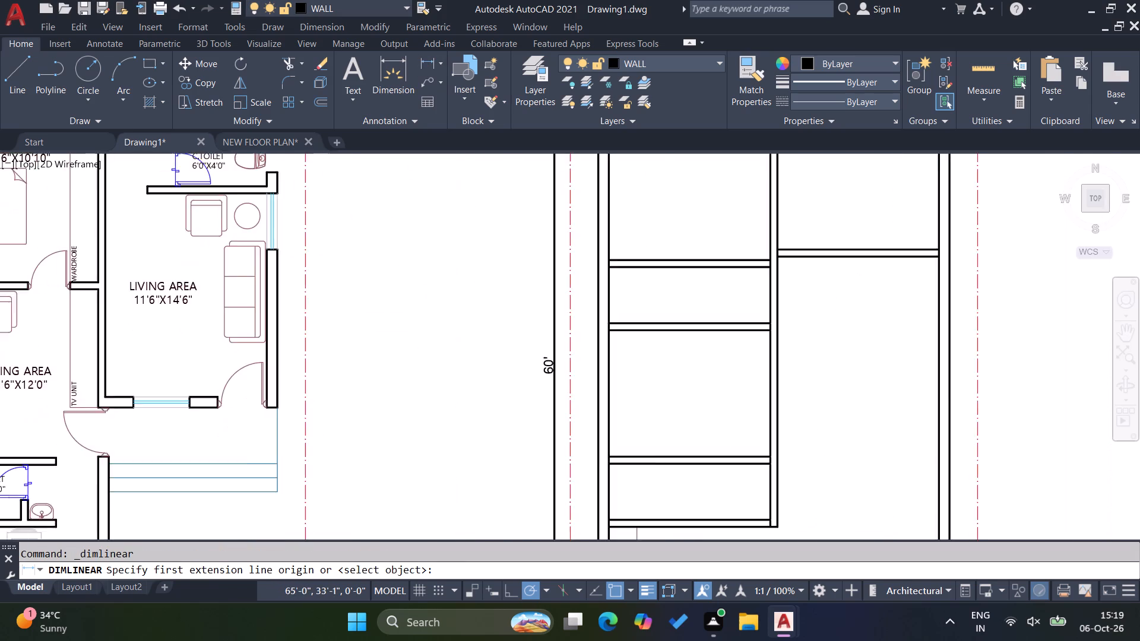
pyautogui.scroll(3, 767, 312)
pyautogui.click(773, 272)
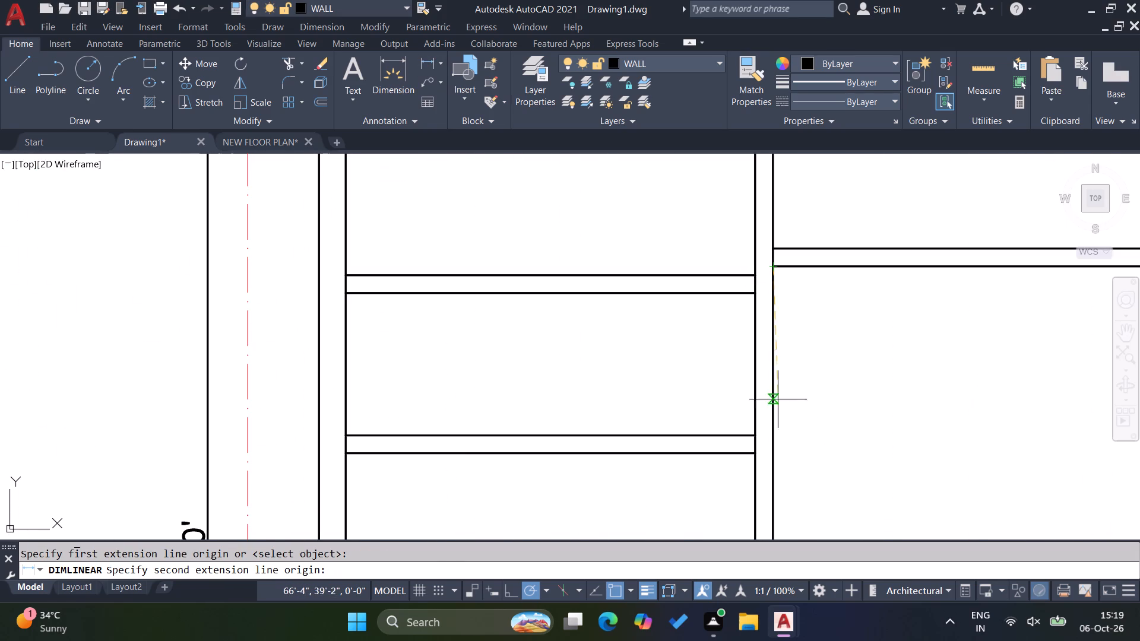
pyautogui.click(752, 432)
pyautogui.press('Escape')
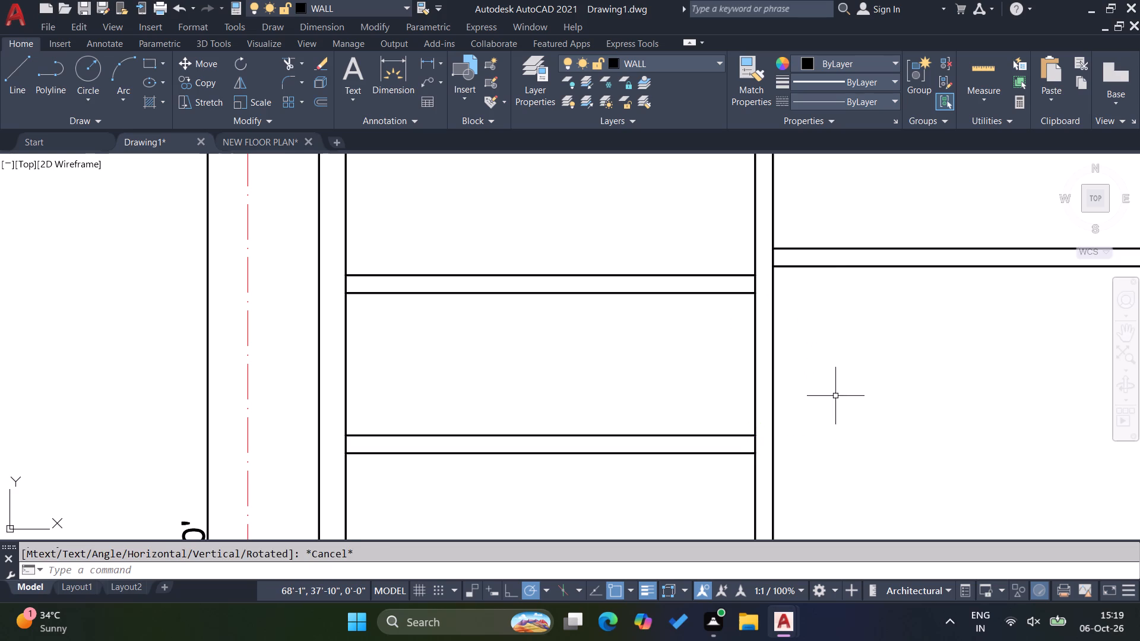
pyautogui.press('Escape')
pyautogui.scroll(-3, 668, 320)
pyautogui.press('Escape')
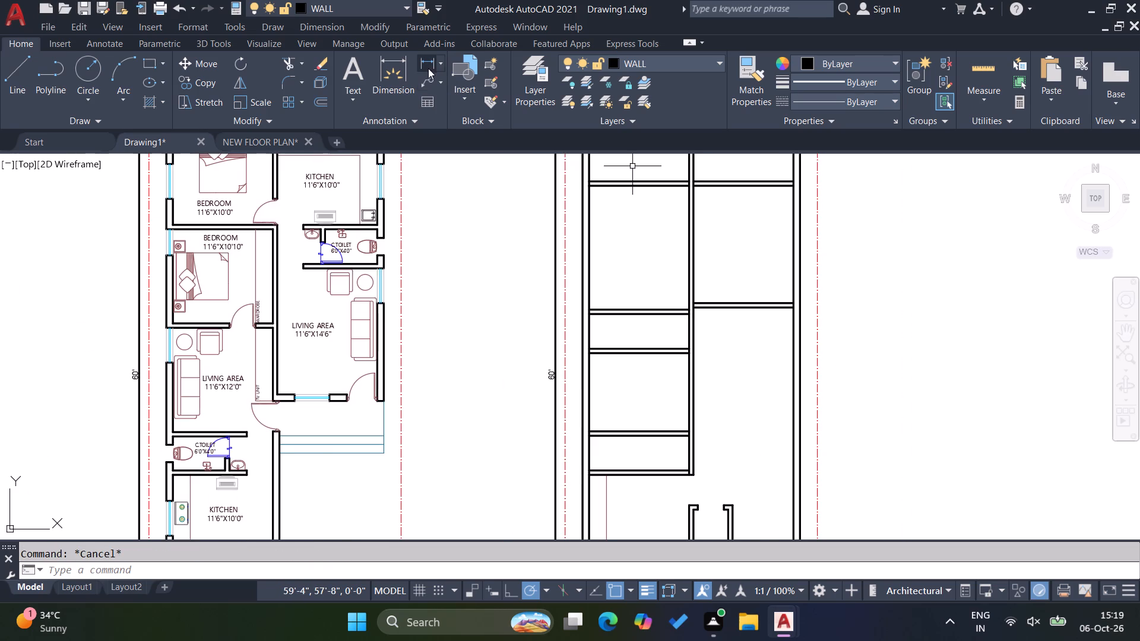
# Measure the room depth between the second and third cross walls with trial linear dimensions.
pyautogui.click(427, 67)
pyautogui.click(690, 356)
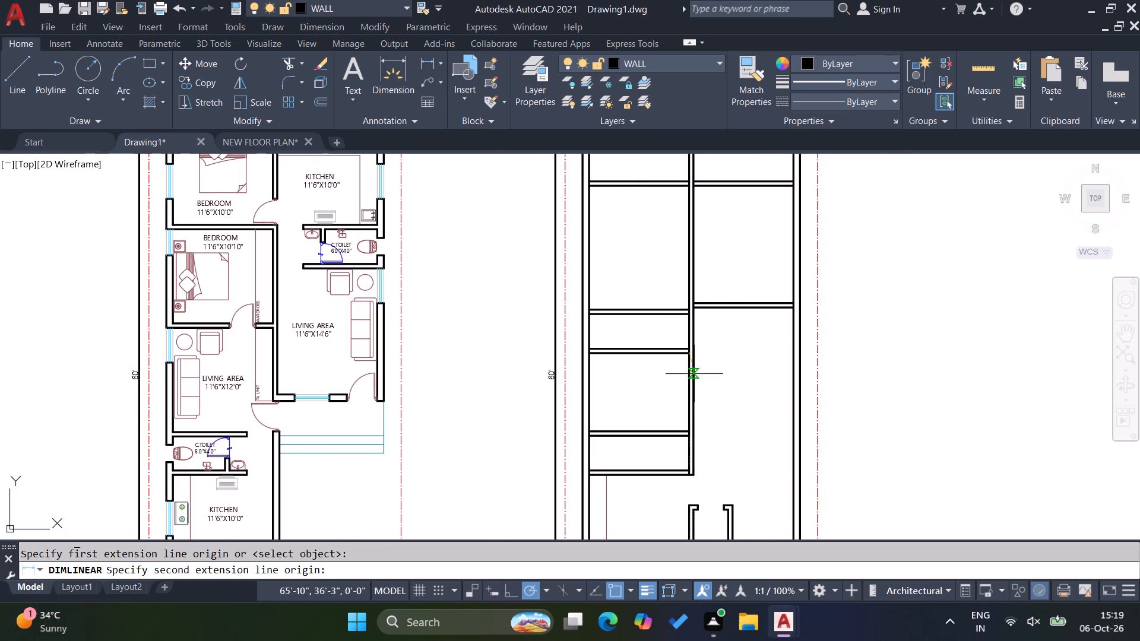
pyautogui.click(685, 434)
pyautogui.scroll(2, 732, 421)
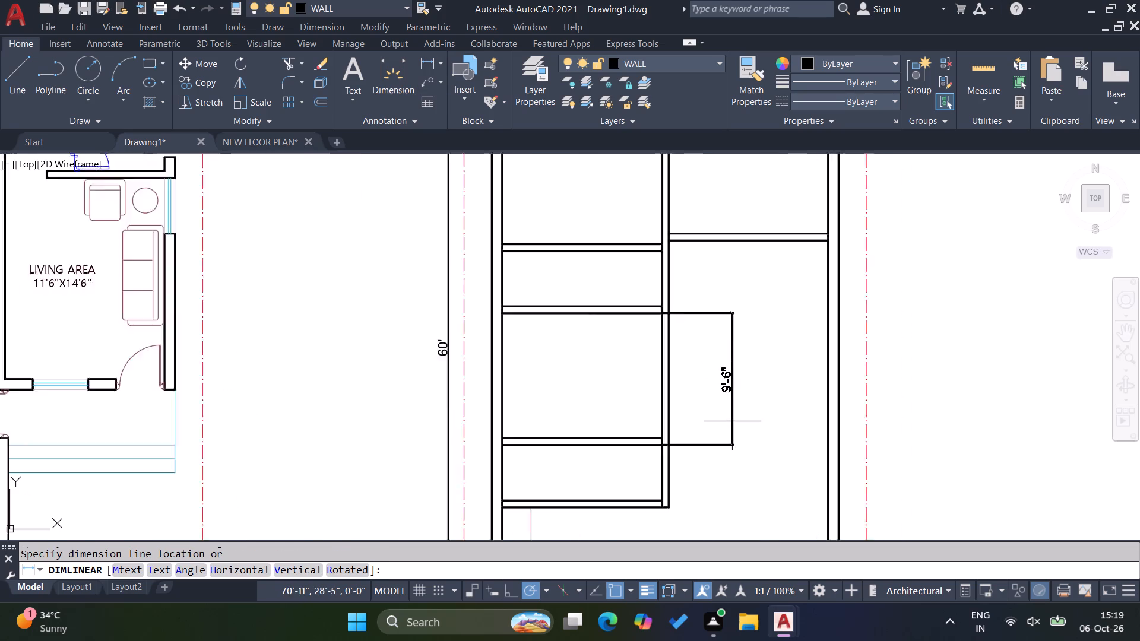
pyautogui.scroll(1, 732, 421)
pyautogui.press('Escape')
pyautogui.press('Escape')
pyautogui.scroll(-2, 724, 413)
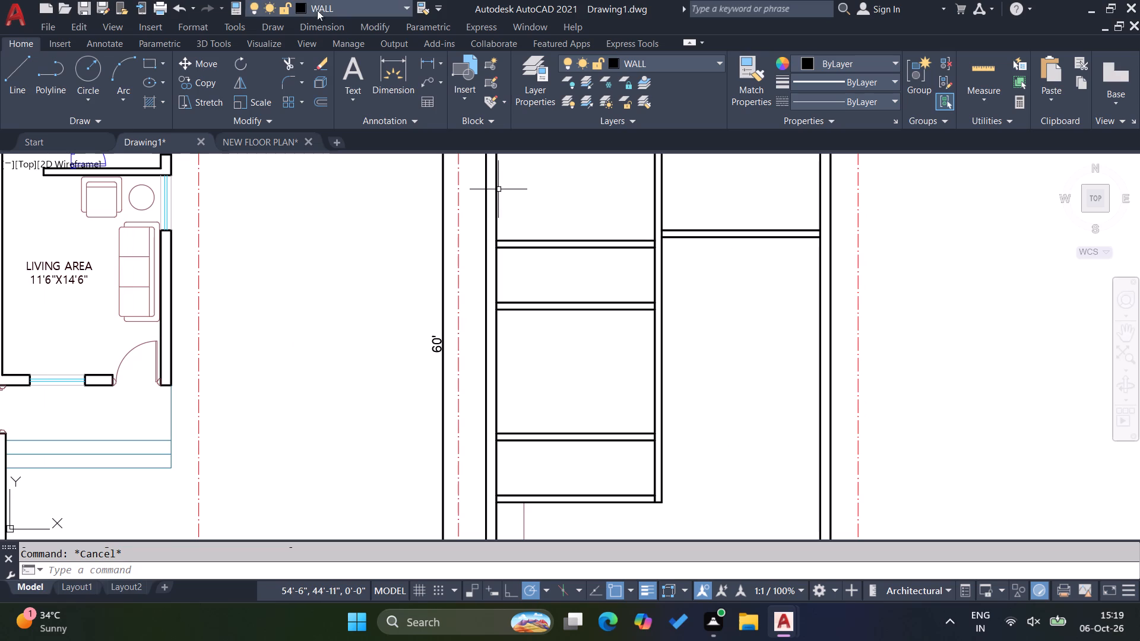
pyautogui.click(435, 62)
pyautogui.click(560, 313)
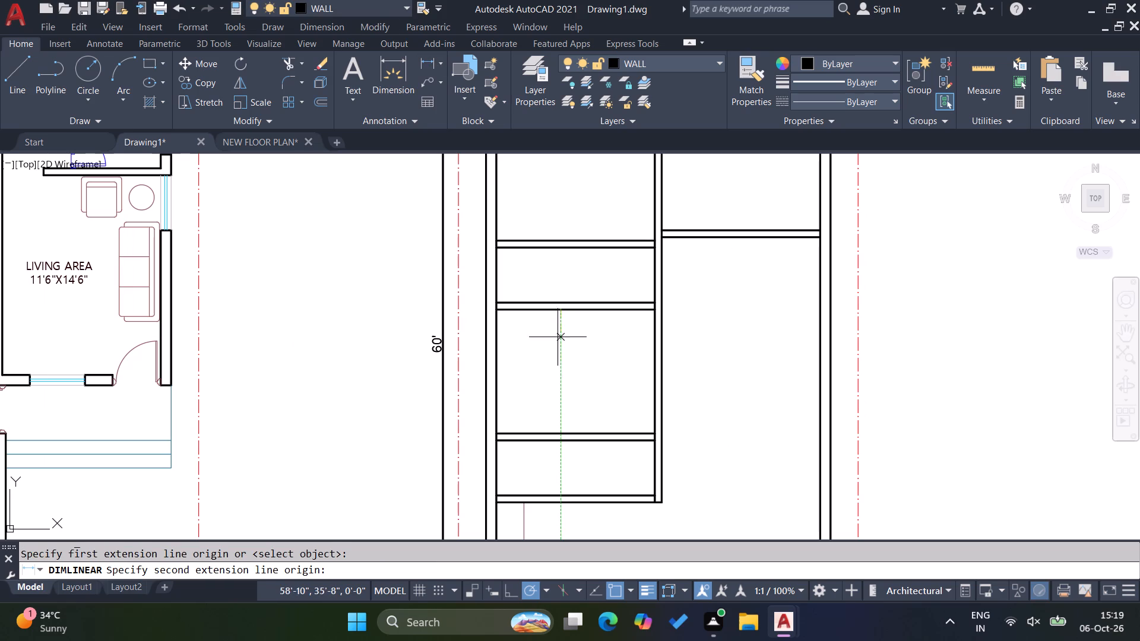
pyautogui.click(560, 431)
pyautogui.press('Escape')
pyautogui.press('Escape')
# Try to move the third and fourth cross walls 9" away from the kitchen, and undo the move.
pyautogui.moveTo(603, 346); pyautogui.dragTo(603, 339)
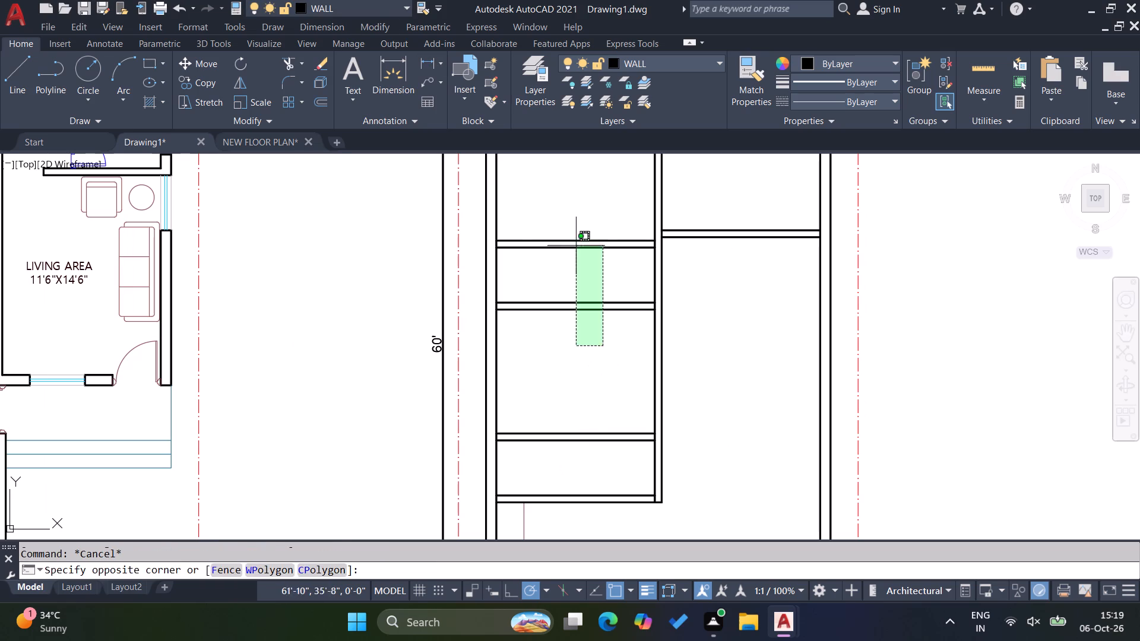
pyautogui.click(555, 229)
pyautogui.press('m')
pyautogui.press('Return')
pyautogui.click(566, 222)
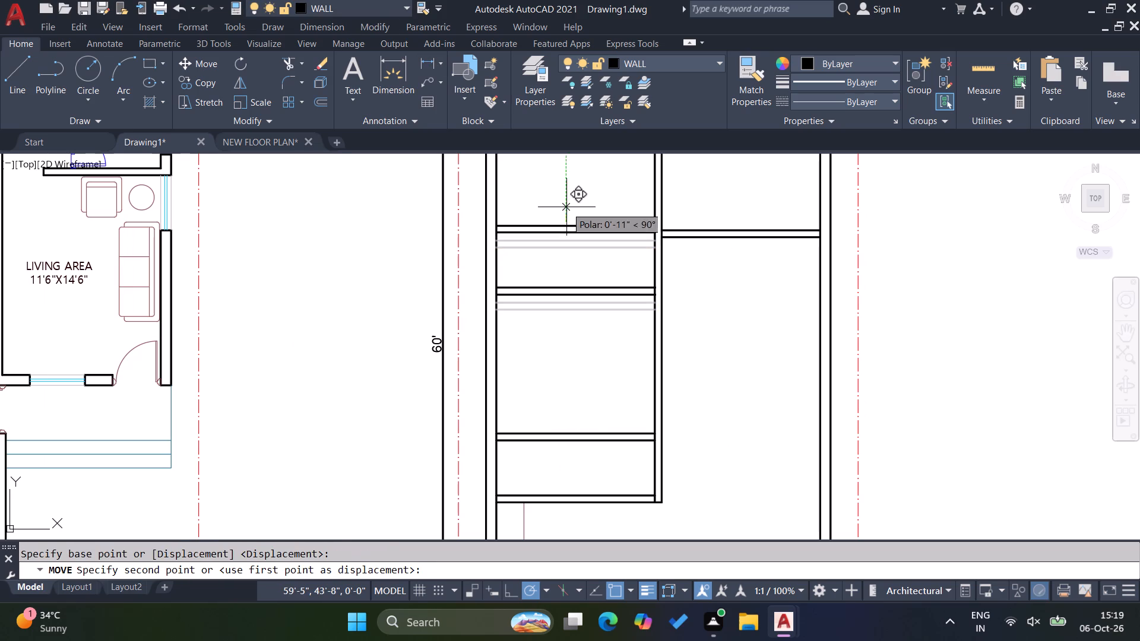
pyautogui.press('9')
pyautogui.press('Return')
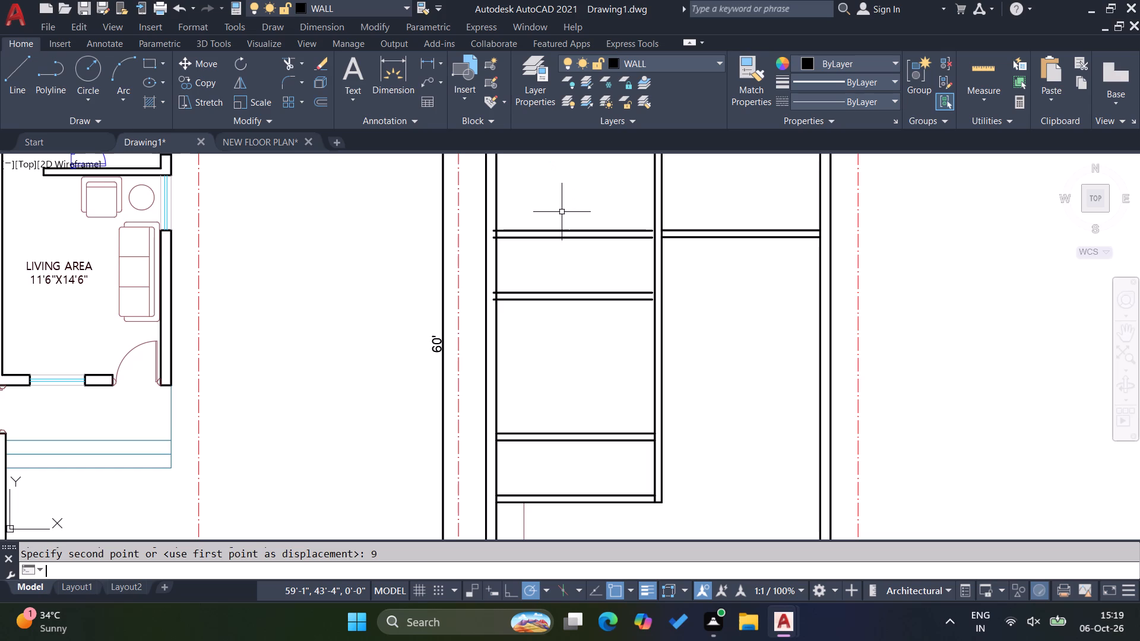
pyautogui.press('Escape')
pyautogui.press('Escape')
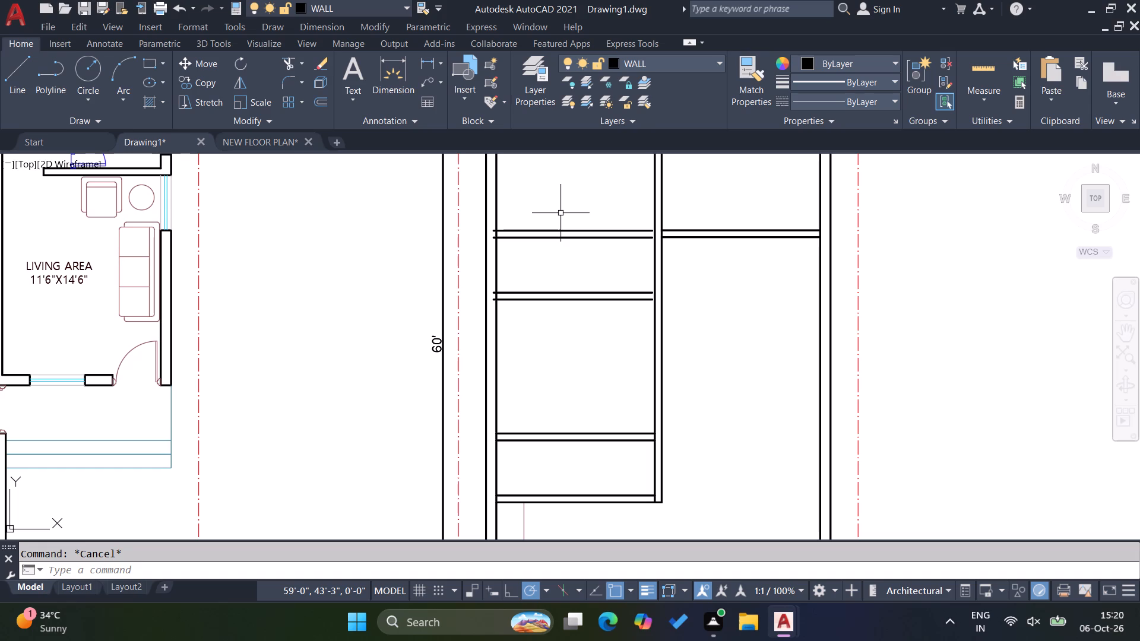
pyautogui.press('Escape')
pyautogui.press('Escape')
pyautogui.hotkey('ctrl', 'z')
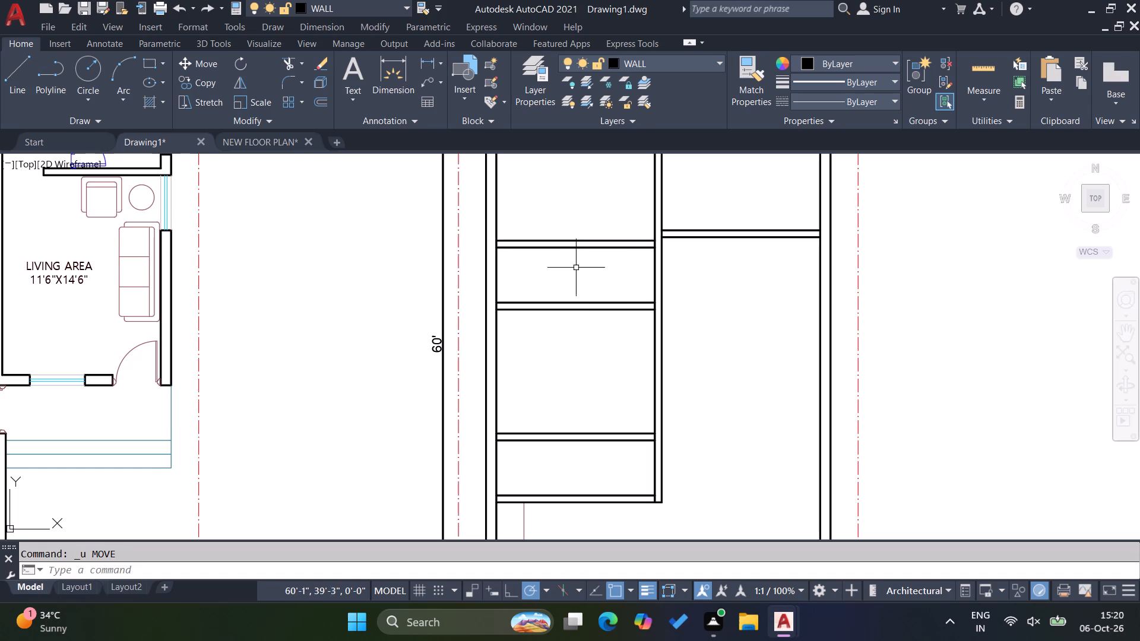
# Move the third and fourth cross walls 9" straight away from the kitchen.
pyautogui.click(607, 322)
pyautogui.click(561, 216)
pyautogui.press('m')
pyautogui.press('Return')
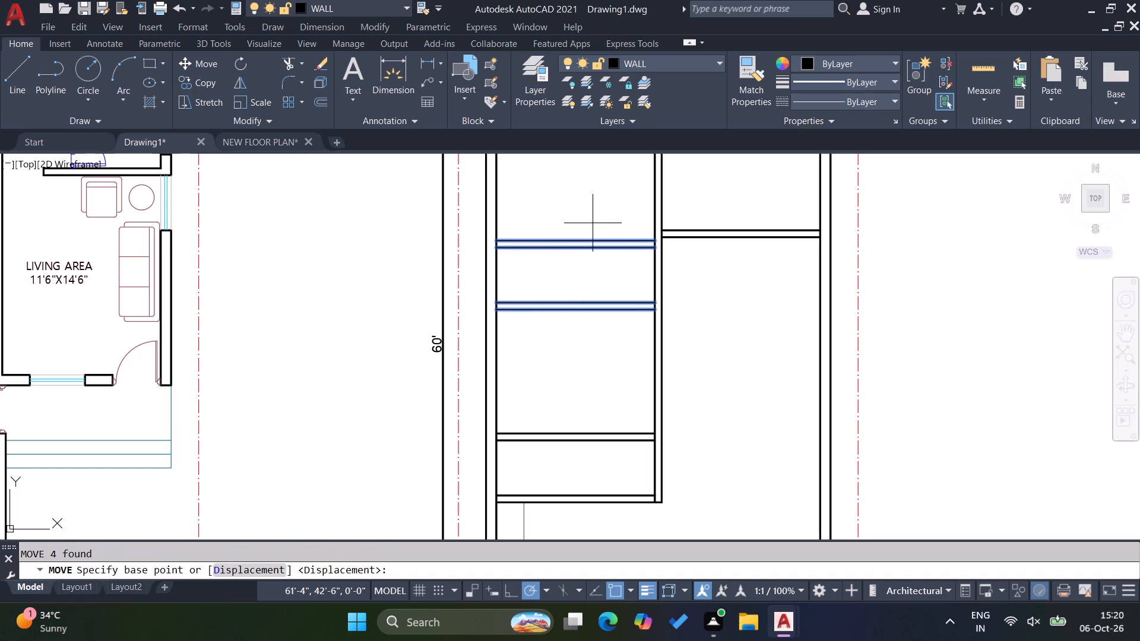
pyautogui.click(593, 223)
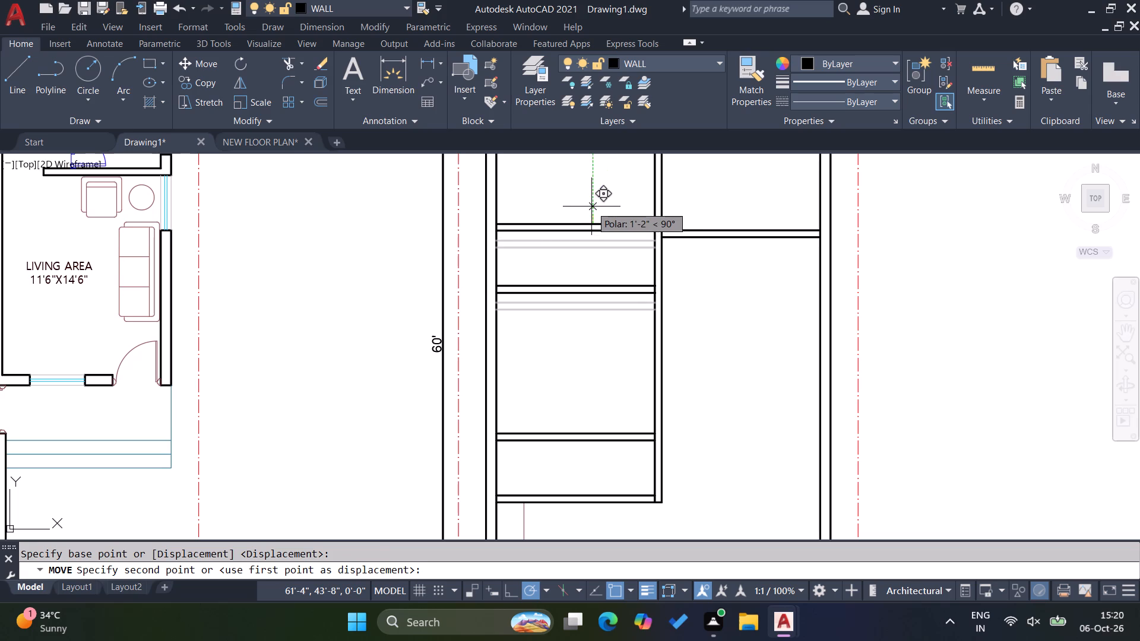
pyautogui.press('9')
pyautogui.press('Return')
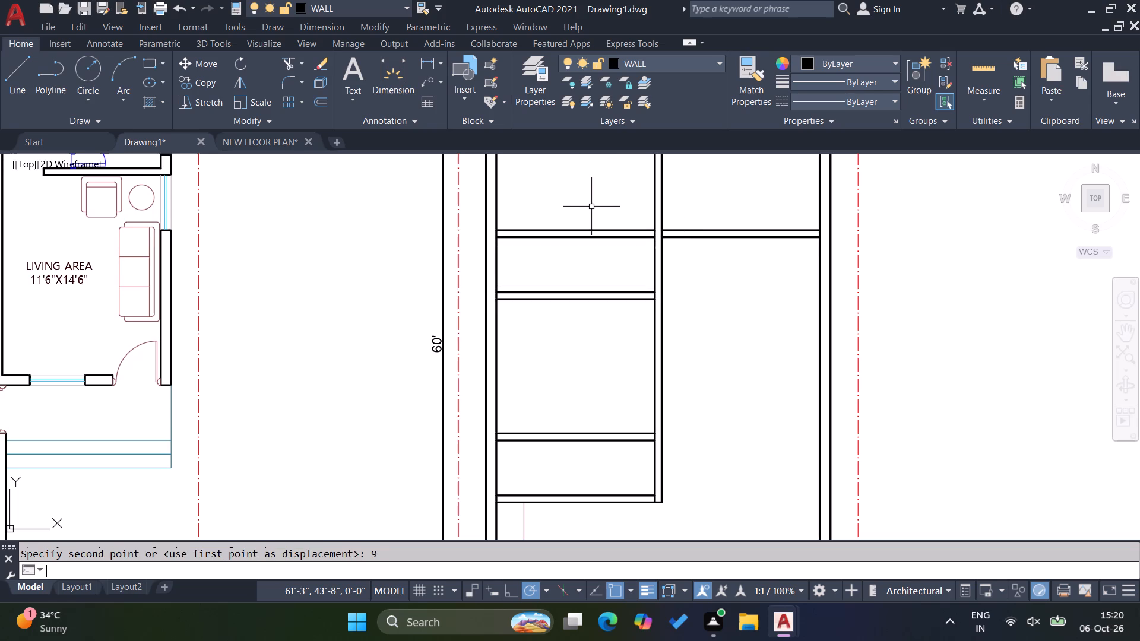
pyautogui.press('Escape')
pyautogui.press('Escape')
pyautogui.press('Escape')
pyautogui.press('Escape')
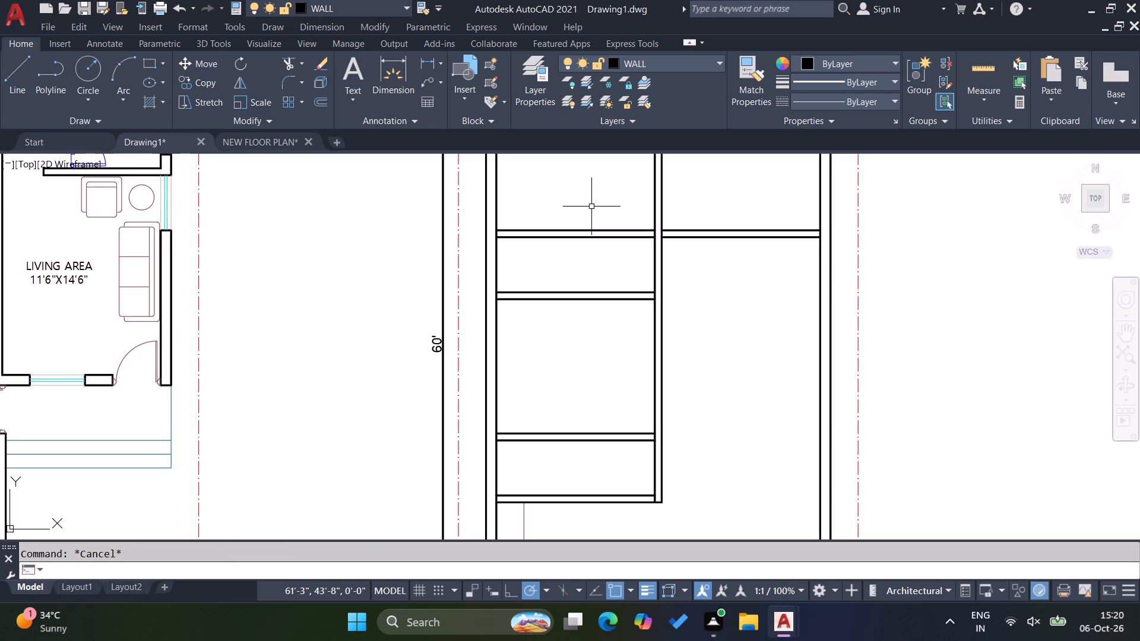
pyautogui.press('Escape')
pyautogui.press('Escape')
pyautogui.press('Escape')
# Offset the long dividing wall's inner line 5' into the small room next to the kitchen.
pyautogui.scroll(-1, 657, 305)
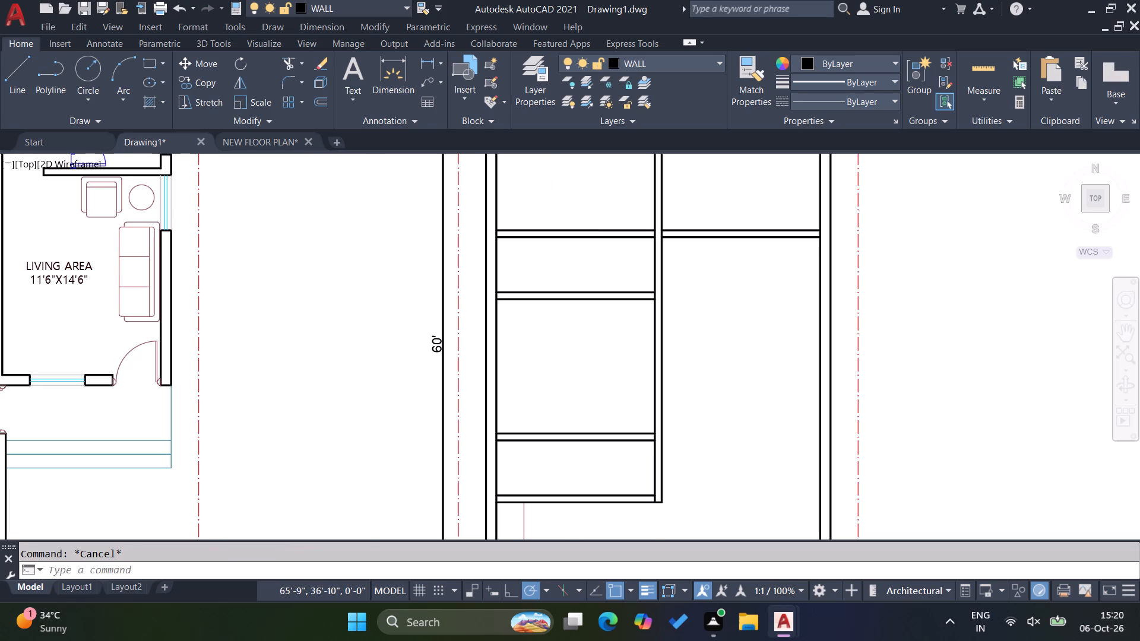
pyautogui.scroll(-1, 659, 308)
pyautogui.press('Escape')
pyautogui.scroll(1, 680, 402)
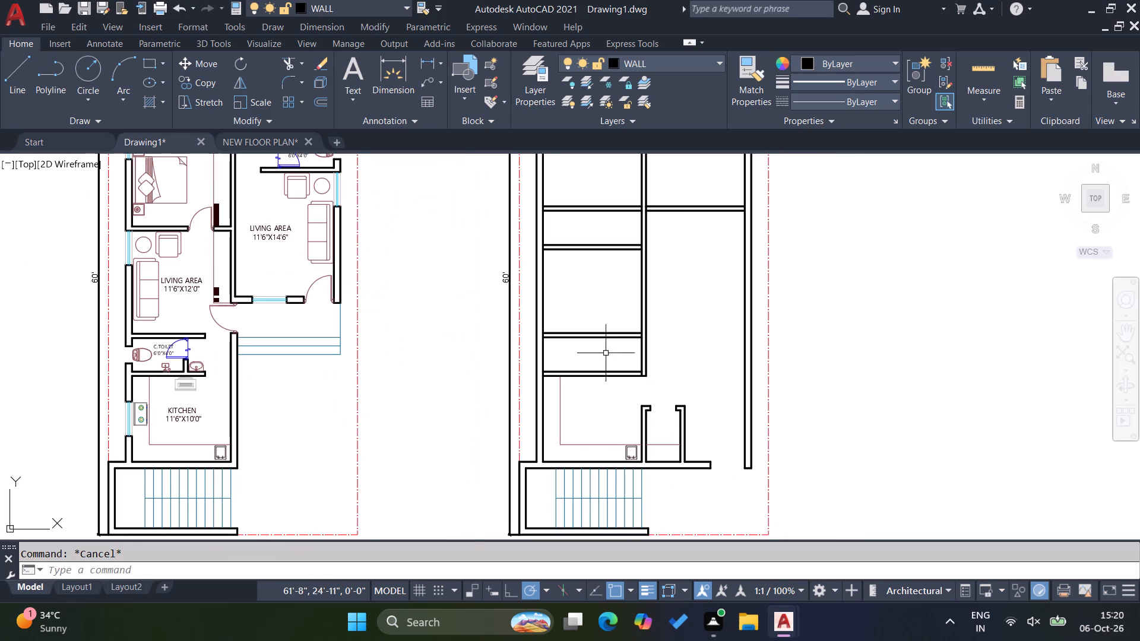
pyautogui.scroll(2, 601, 351)
pyautogui.press('o')
pyautogui.press('Return')
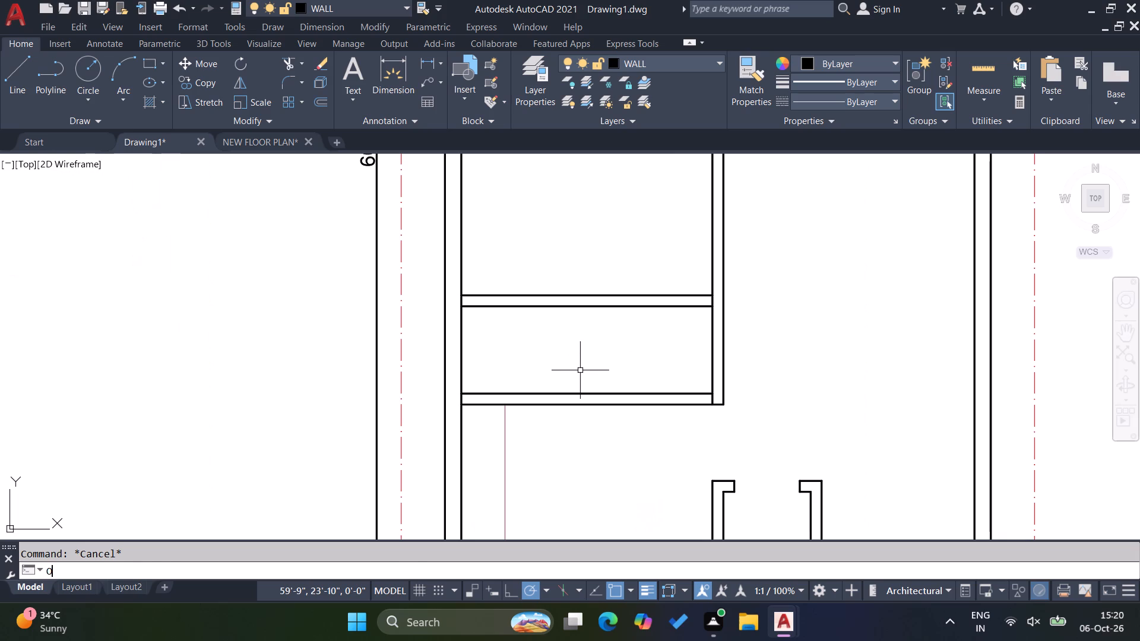
pyautogui.write("5'")
pyautogui.press('Return')
pyautogui.click(711, 360)
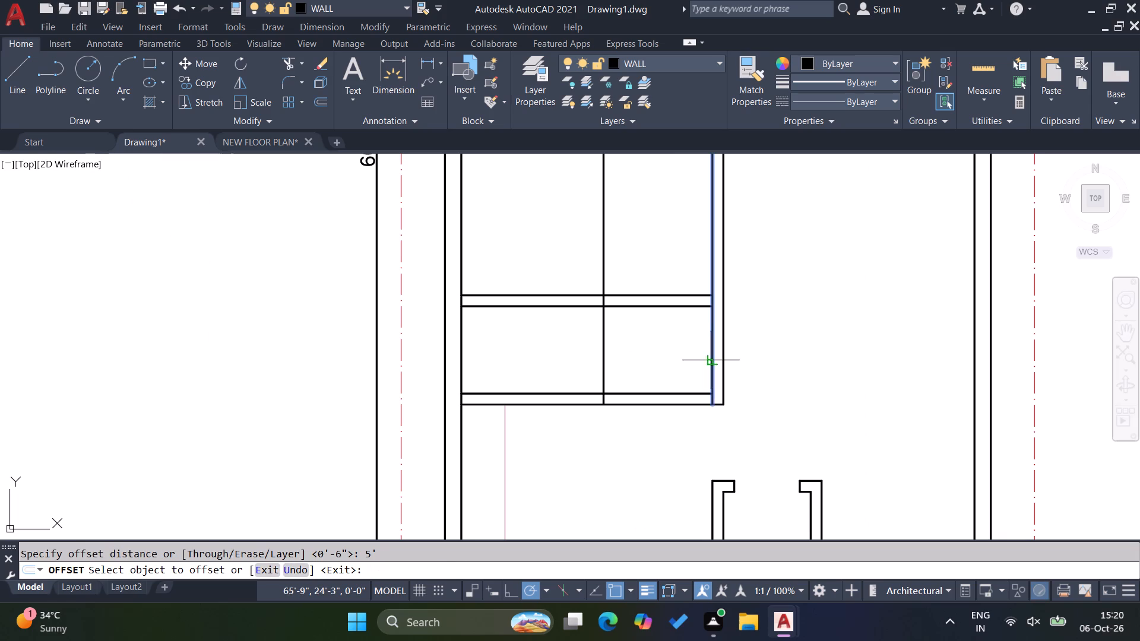
pyautogui.click(577, 366)
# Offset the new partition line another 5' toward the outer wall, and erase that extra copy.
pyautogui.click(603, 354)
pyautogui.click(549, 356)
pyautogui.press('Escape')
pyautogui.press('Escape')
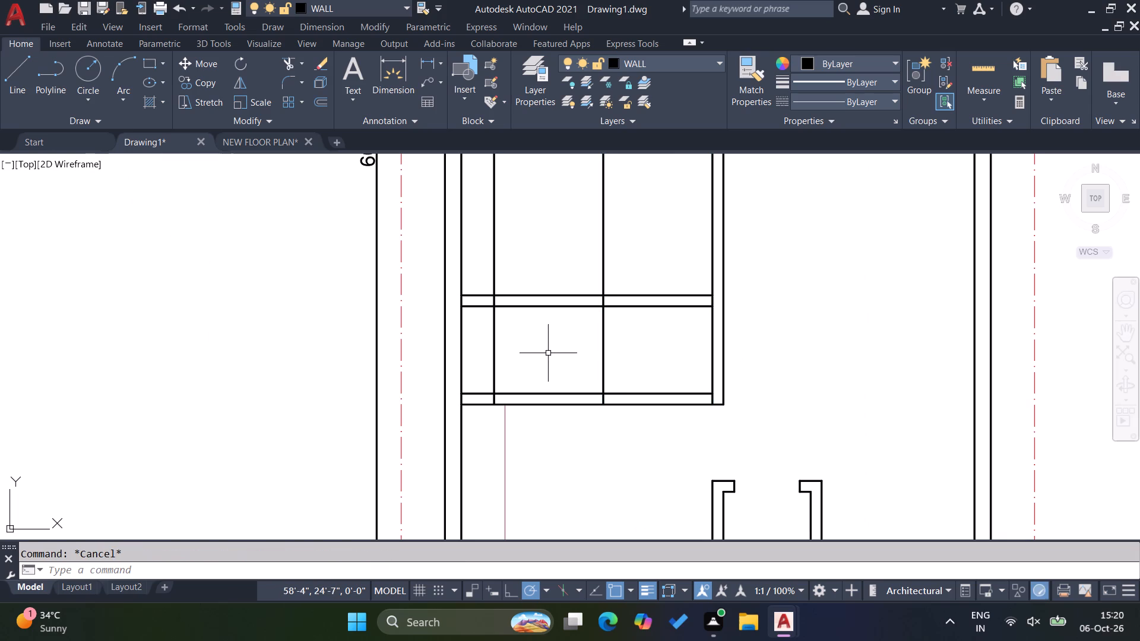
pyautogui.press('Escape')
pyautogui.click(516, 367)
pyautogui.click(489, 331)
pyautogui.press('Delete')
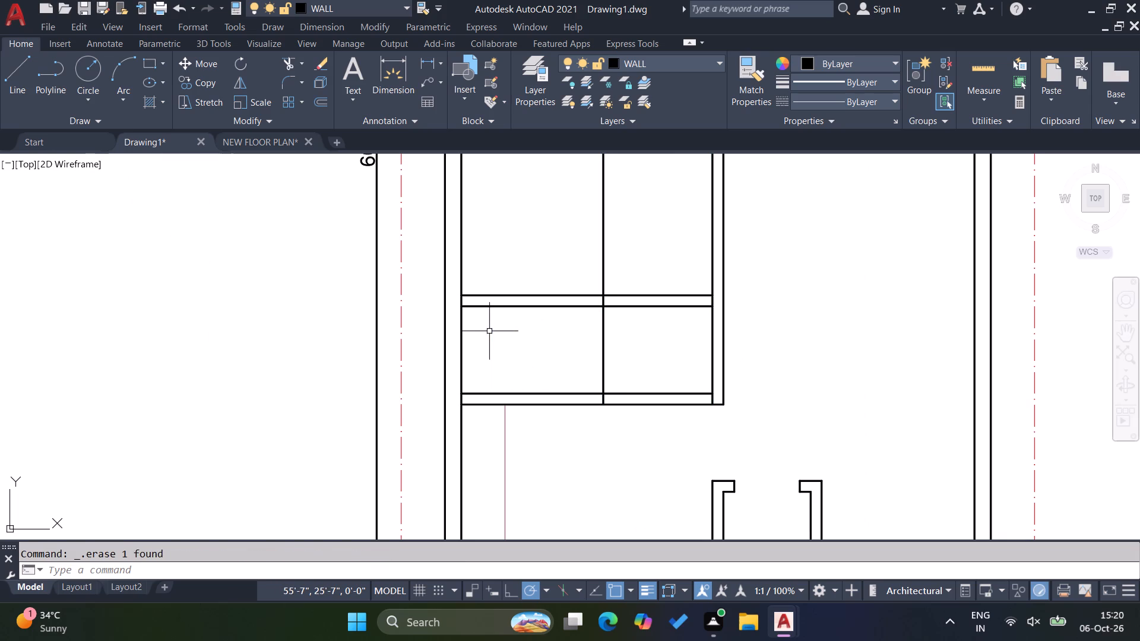
# Trim the partition line back to the small room beside the kitchen, and clean that room's cross-wall corners at the long dividing wall.
pyautogui.write('TR')
pyautogui.press('Return')
pyautogui.moveTo(574, 277); pyautogui.dragTo(579, 277)
pyautogui.click(639, 275)
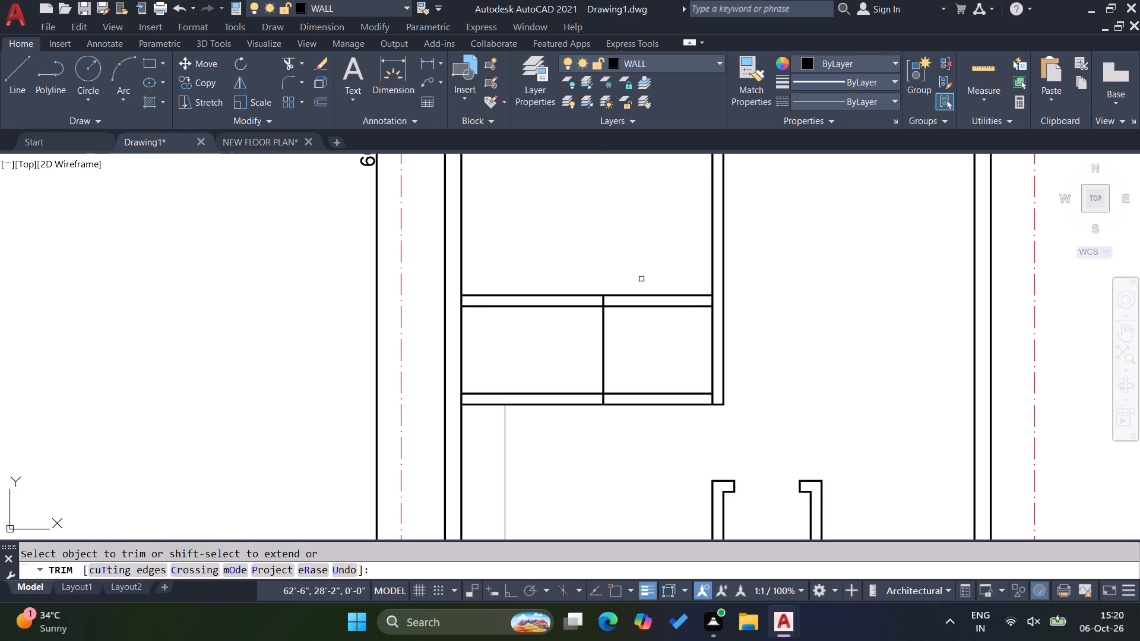
pyautogui.scroll(4, 713, 304)
pyautogui.moveTo(715, 300); pyautogui.dragTo(708, 299)
pyautogui.click(655, 294)
pyautogui.scroll(-4, 682, 290)
pyautogui.scroll(4, 681, 383)
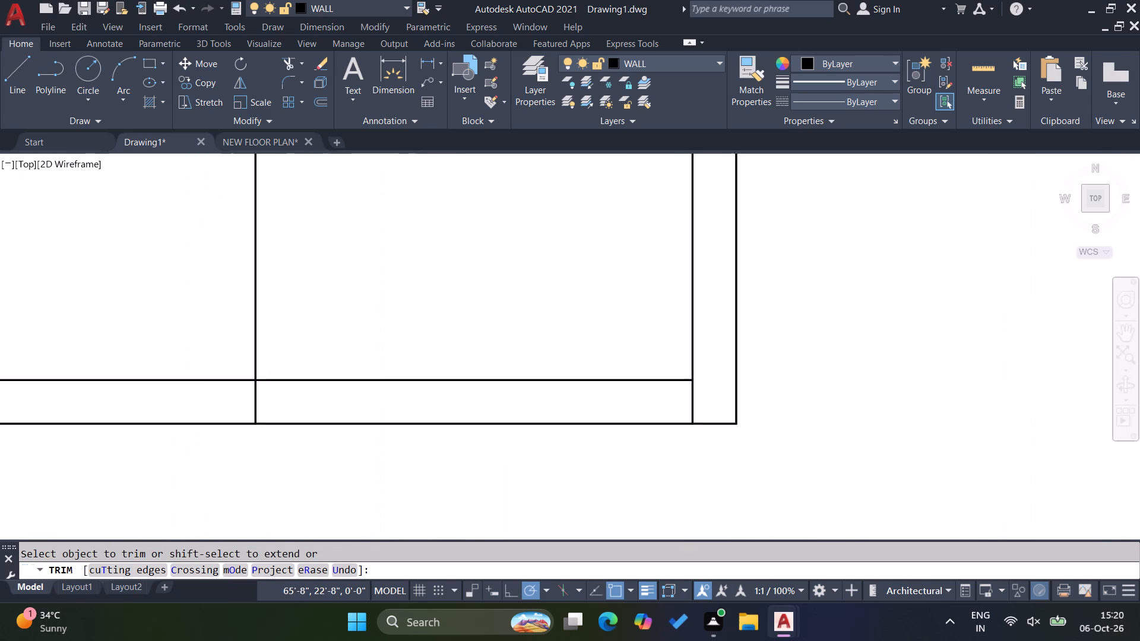
pyautogui.moveTo(712, 391); pyautogui.dragTo(706, 393)
pyautogui.click(656, 399)
pyautogui.scroll(-4, 734, 392)
pyautogui.press('Escape')
pyautogui.press('Escape')
pyautogui.press('Escape')
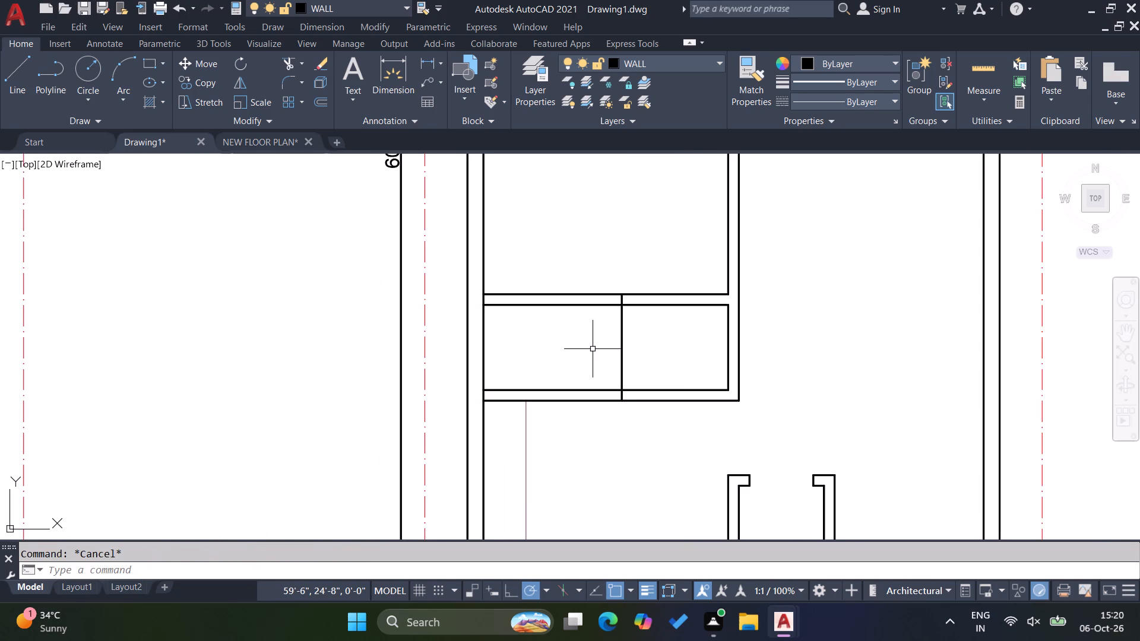
# Offset the small room's partition line 6" toward the outer wall to give the partition its thickness.
pyautogui.press('o')
pyautogui.press('Return')
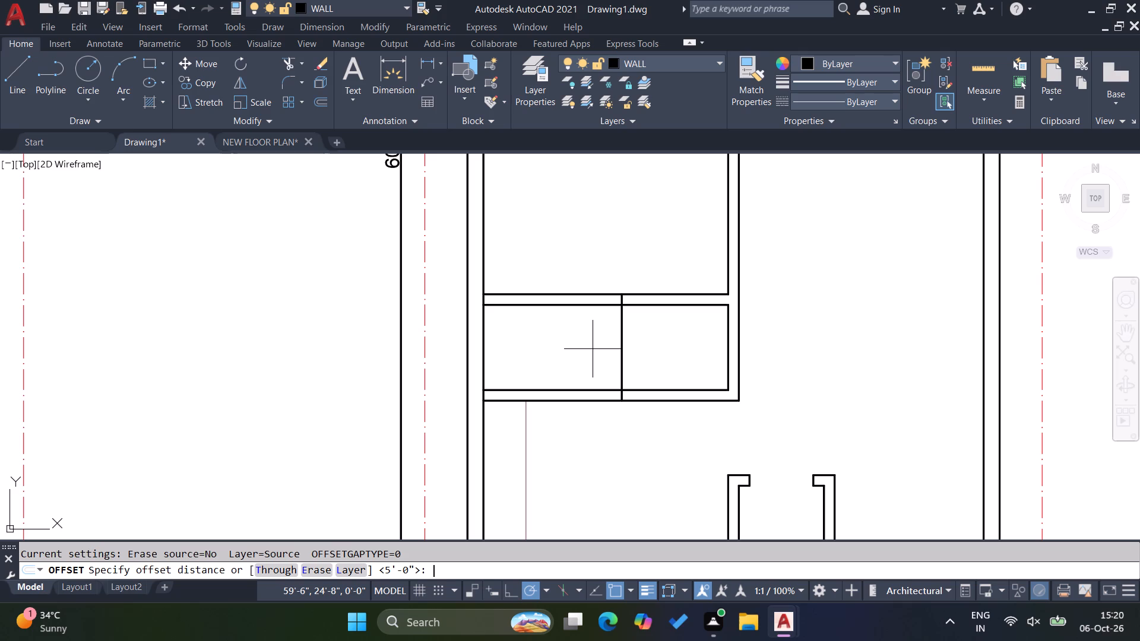
pyautogui.press('6')
pyautogui.press('Return')
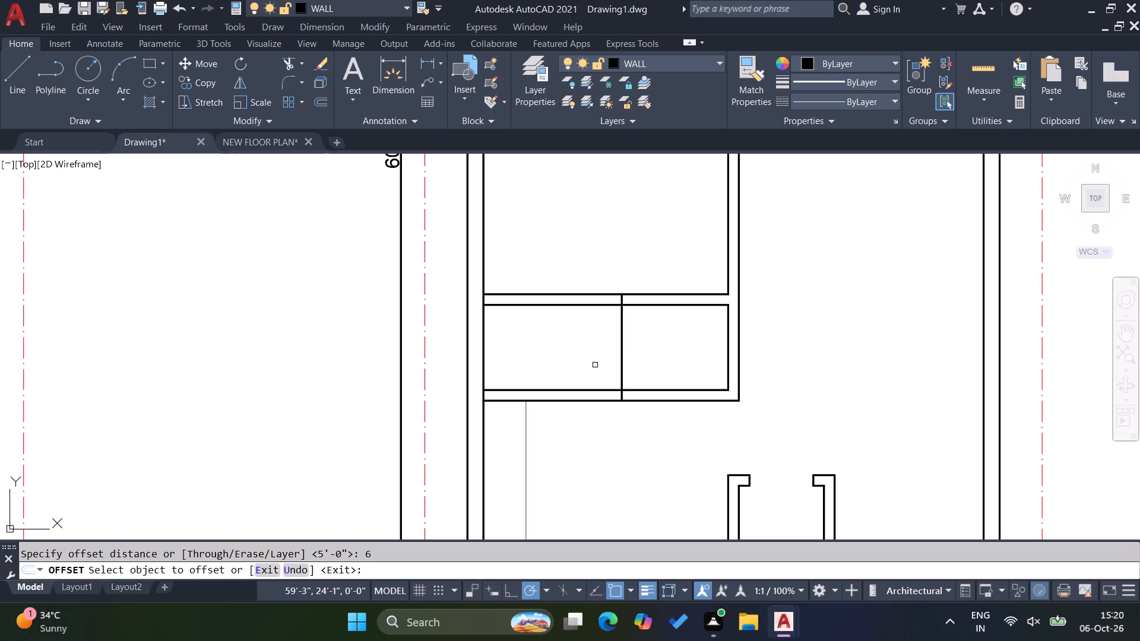
pyautogui.click(622, 353)
pyautogui.click(571, 348)
pyautogui.press('Escape')
pyautogui.press('Escape')
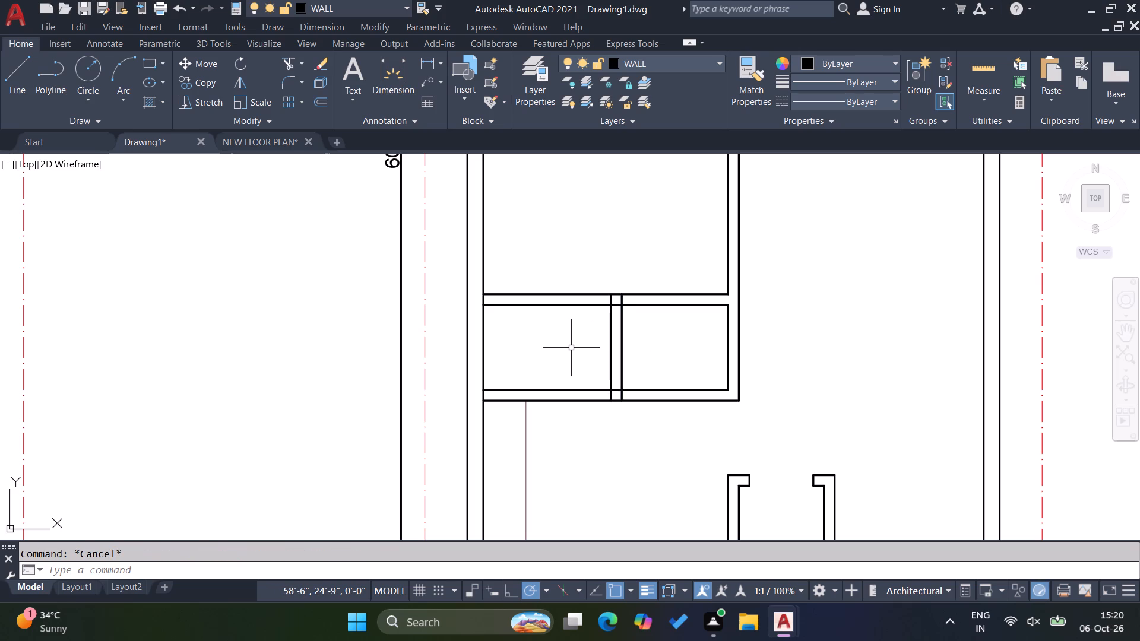
# Trim the overlapping lines where the new partition and the outer wall meet the two cross walls beside the kitchen.
pyautogui.write('TR')
pyautogui.press('Return')
pyautogui.scroll(3, 597, 310)
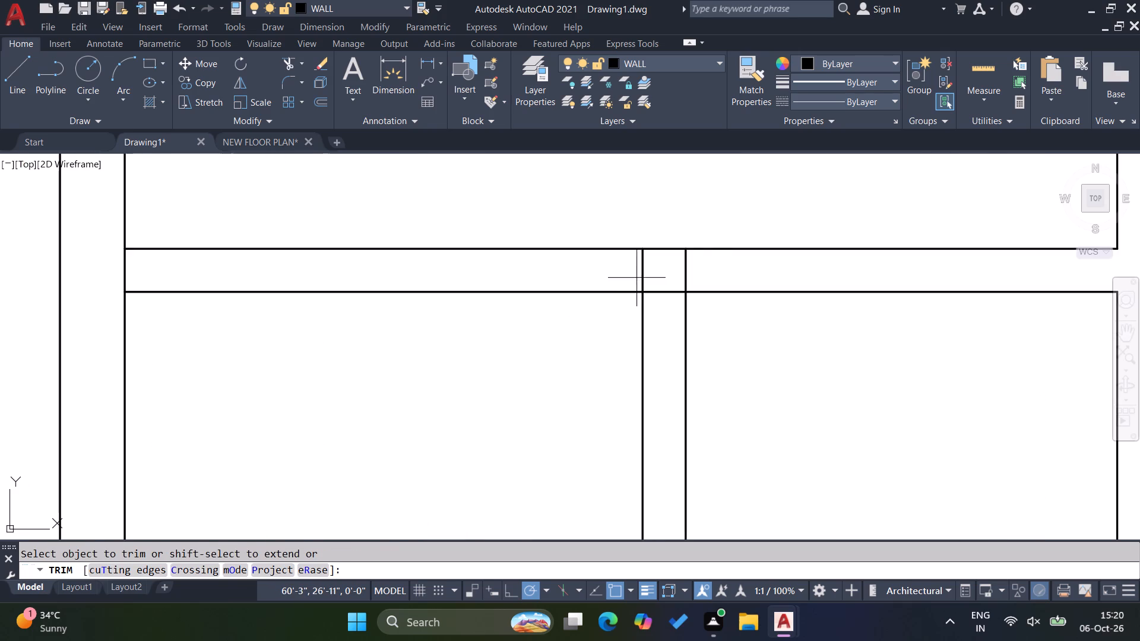
pyautogui.click(636, 278)
pyautogui.click(738, 264)
pyautogui.click(662, 289)
pyautogui.click(664, 313)
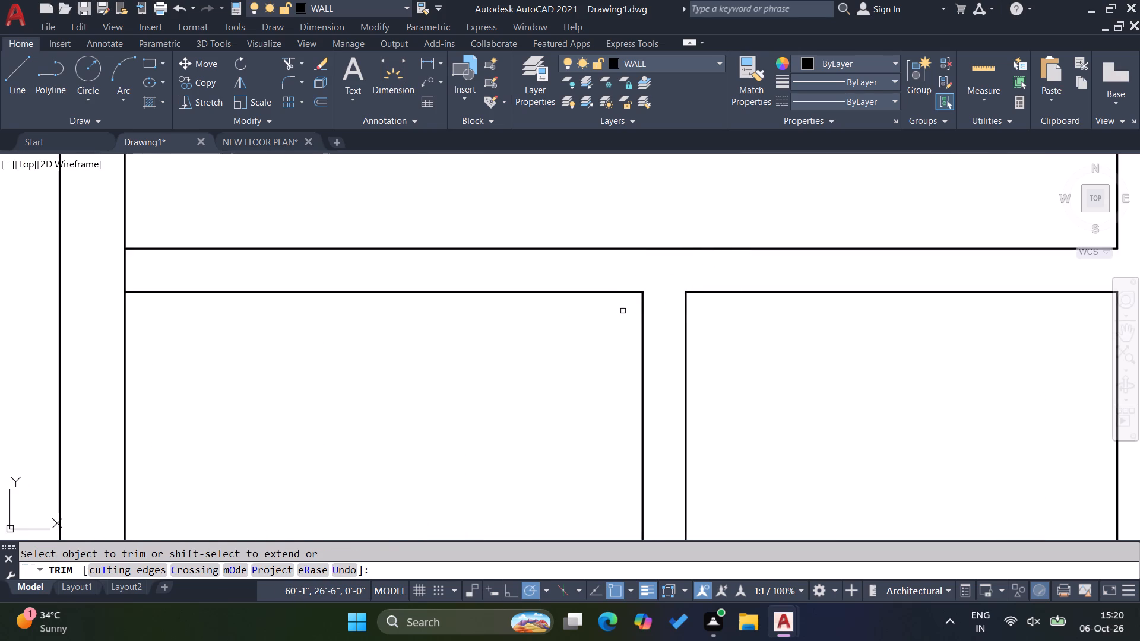
pyautogui.click(119, 269)
pyautogui.click(162, 269)
pyautogui.scroll(-3, 475, 234)
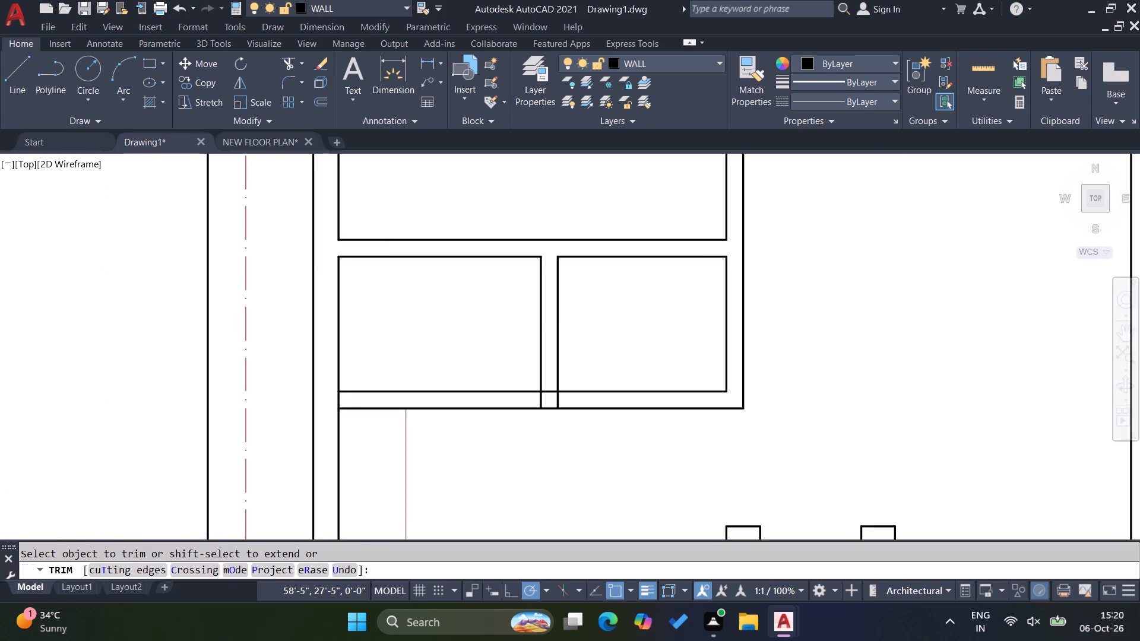
pyautogui.scroll(4, 390, 346)
pyautogui.click(337, 288)
pyautogui.click(423, 286)
pyautogui.scroll(-3, 420, 285)
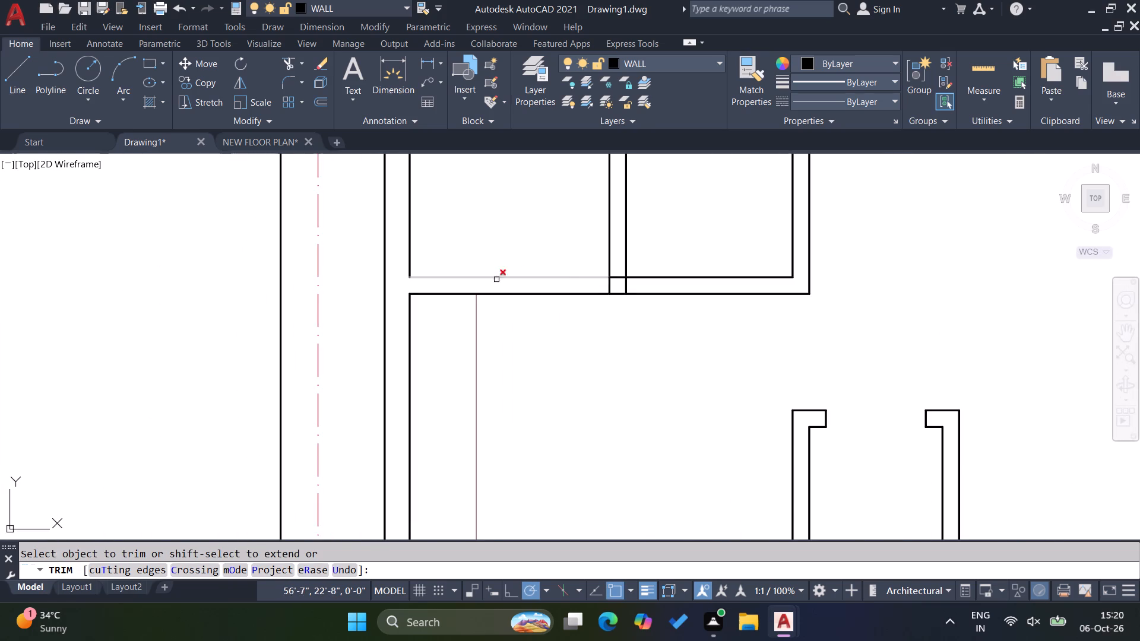
pyautogui.scroll(3, 617, 284)
pyautogui.moveTo(658, 298); pyautogui.dragTo(647, 299)
pyautogui.click(517, 309)
pyautogui.click(593, 281)
pyautogui.click(601, 241)
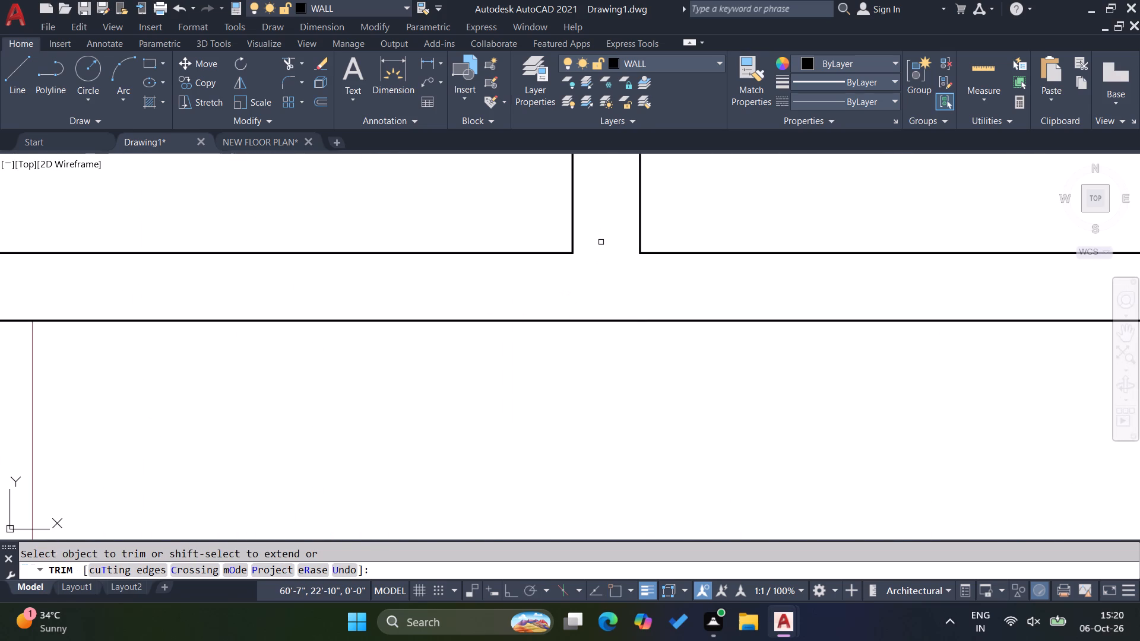
pyautogui.press('Escape')
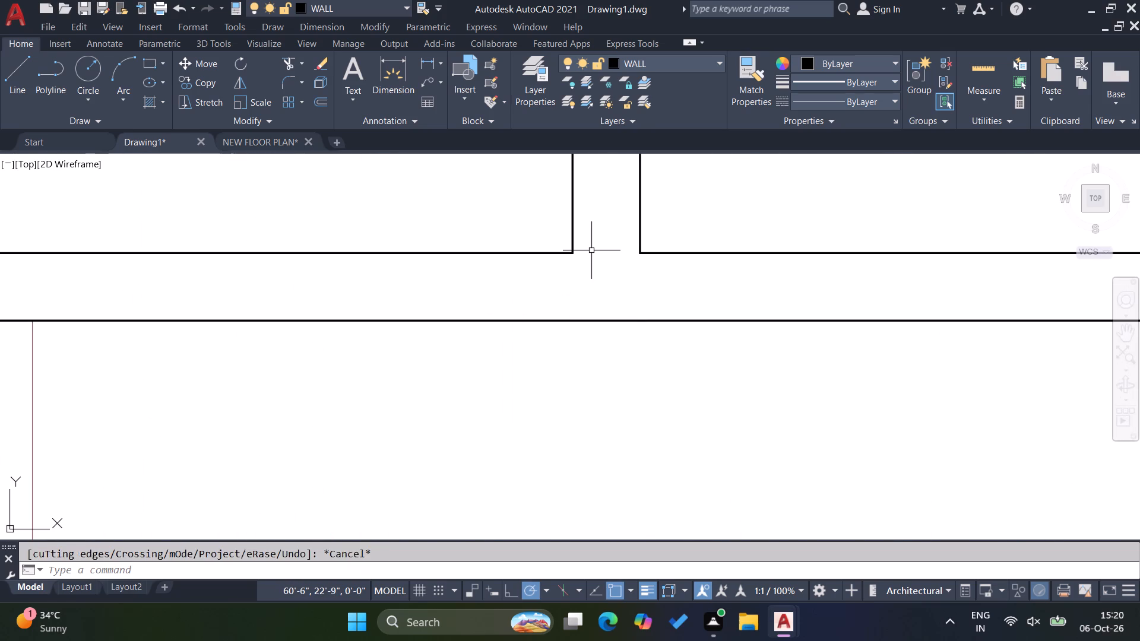
pyautogui.press('Escape')
pyautogui.press('Escape')
pyautogui.press('Escape')
pyautogui.press('Escape')
pyautogui.press('Escape')
# Offset the outer wall's inner line 6' into the narrow room between the two large rooms.
pyautogui.scroll(-6, 569, 375)
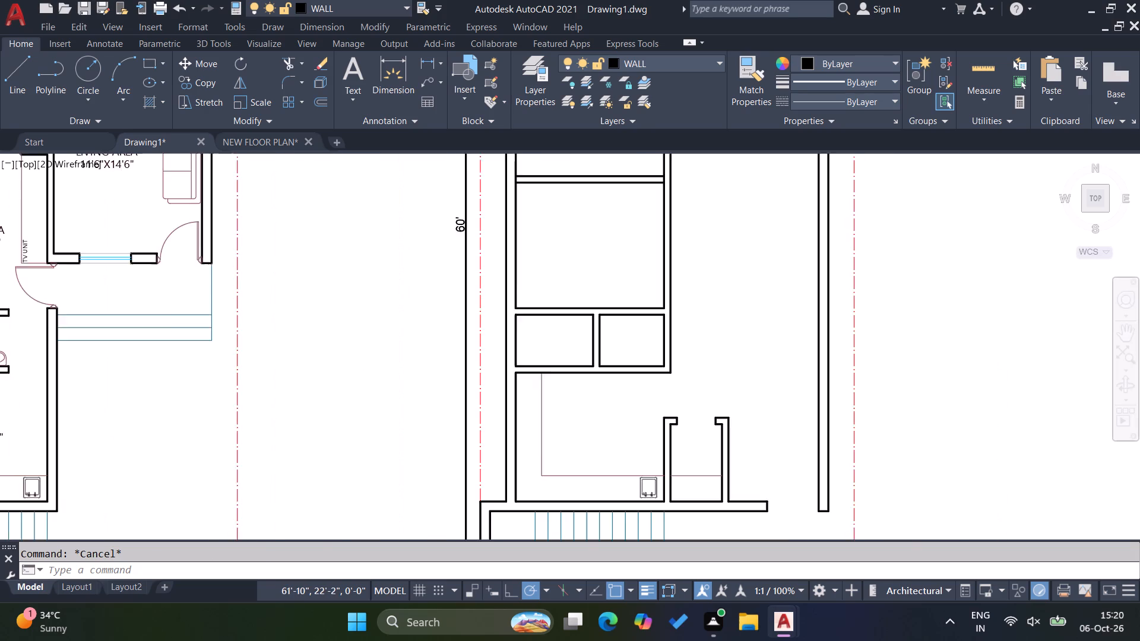
pyautogui.scroll(3, 553, 205)
pyautogui.press('o')
pyautogui.press('Return')
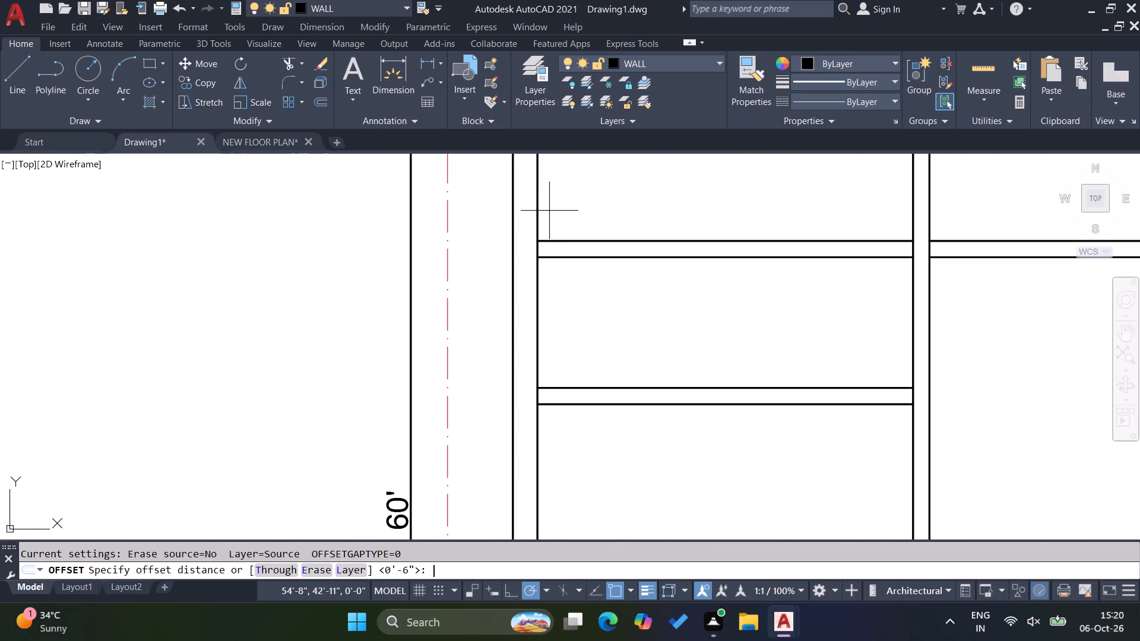
pyautogui.press('6')
pyautogui.press("'")
pyautogui.press('Return')
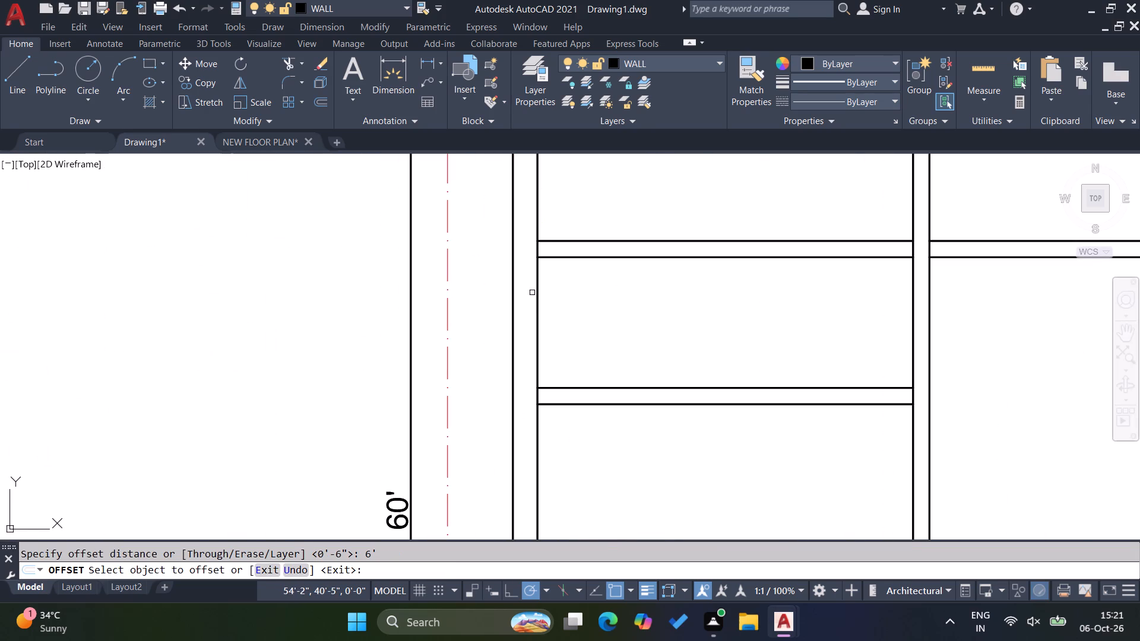
pyautogui.moveTo(537, 293); pyautogui.dragTo(544, 293)
pyautogui.click(639, 290)
pyautogui.press('Escape')
pyautogui.press('Escape')
pyautogui.press('Escape')
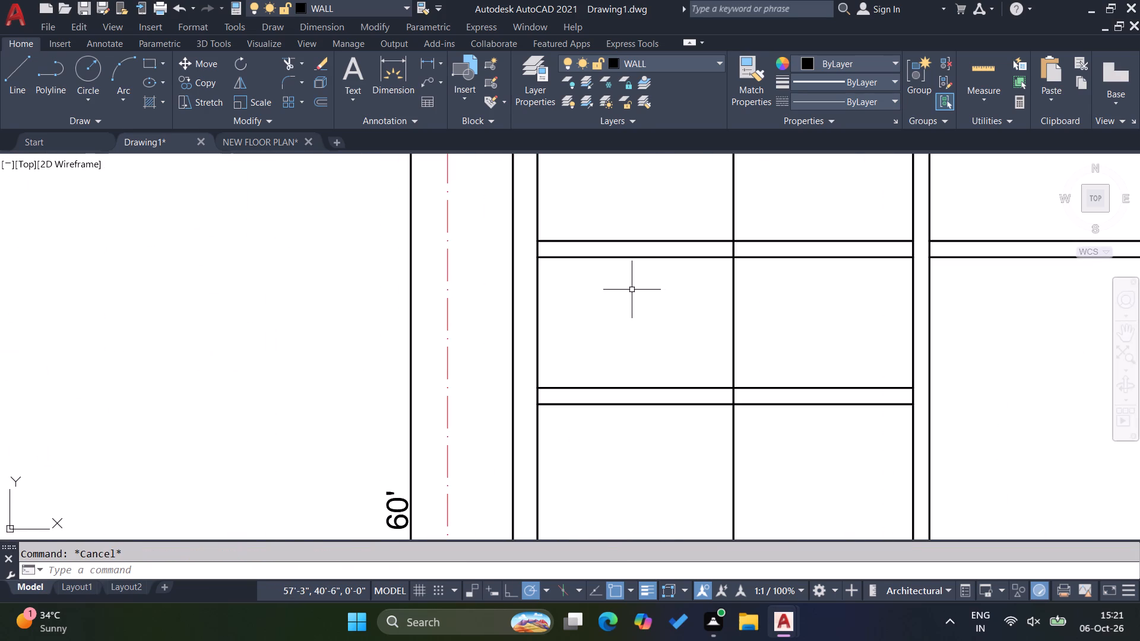
# Trim the new partition line to the narrow room, and open the outer wall's inner line at both cross-wall ends.
pyautogui.write('TR')
pyautogui.press('Return')
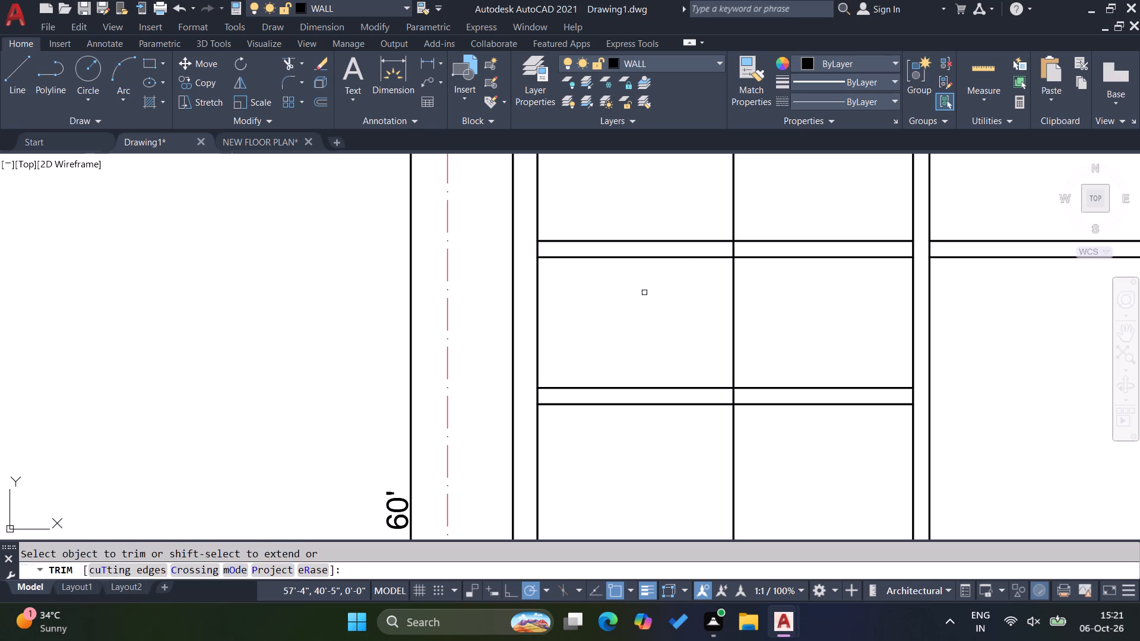
pyautogui.moveTo(741, 224); pyautogui.dragTo(732, 224)
pyautogui.click(696, 224)
pyautogui.moveTo(757, 430); pyautogui.dragTo(752, 428)
pyautogui.click(667, 427)
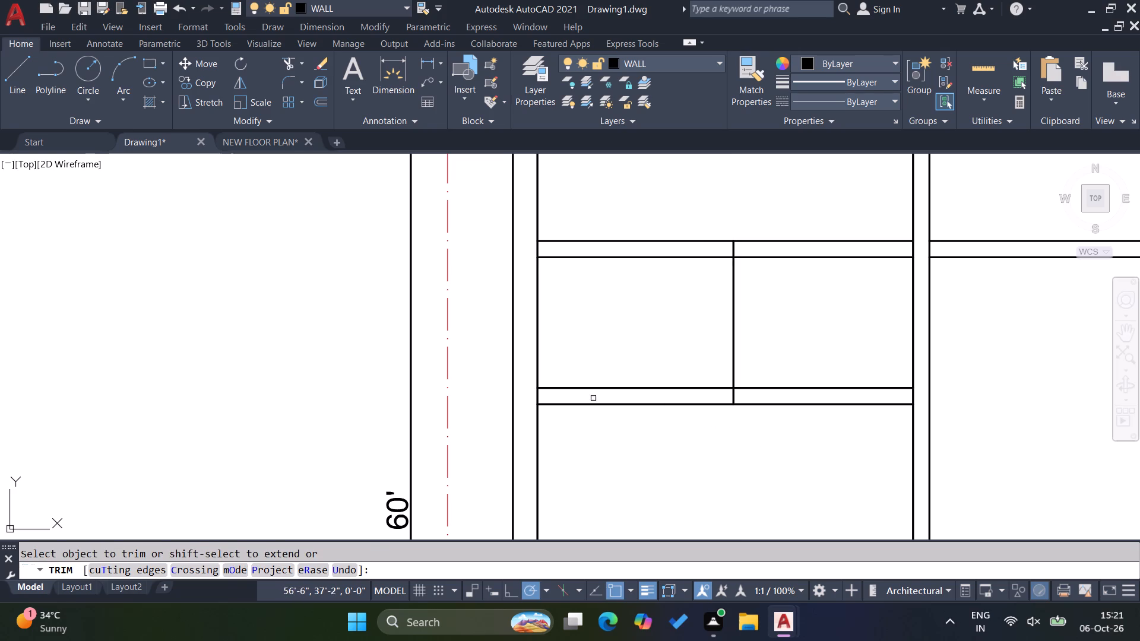
pyautogui.click(530, 394)
pyautogui.click(550, 395)
pyautogui.click(526, 237)
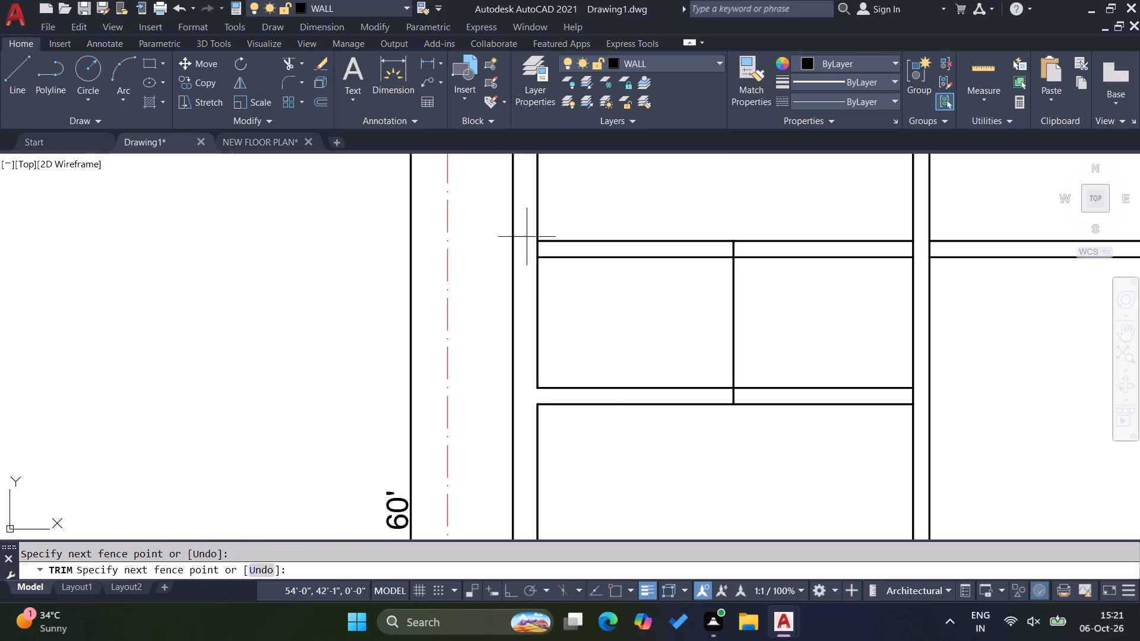
pyautogui.click(540, 250)
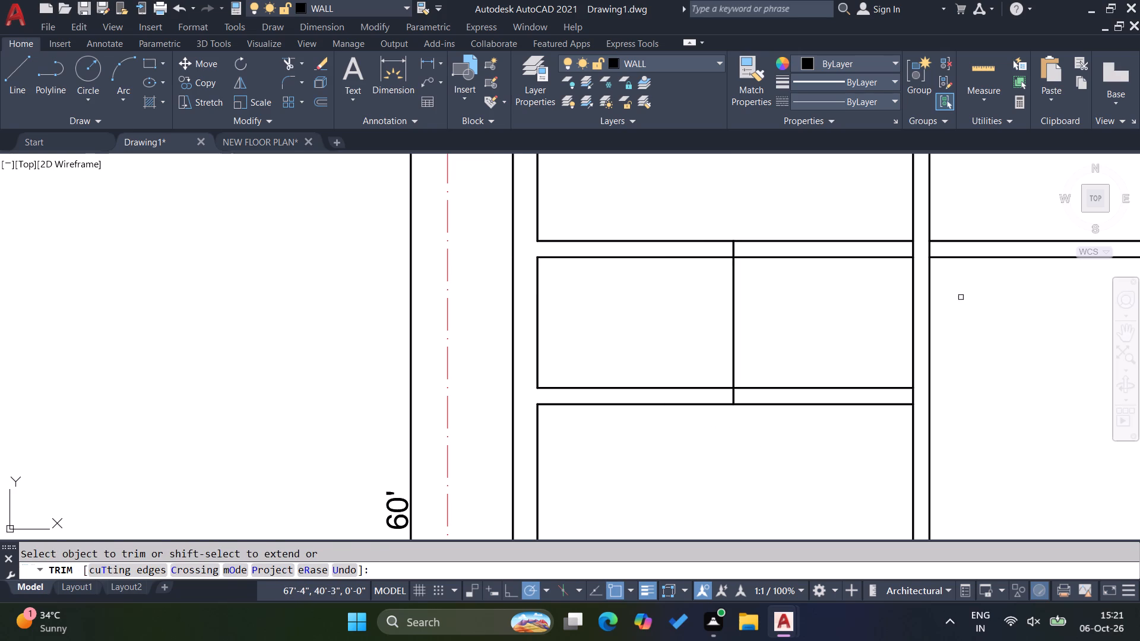
pyautogui.press('Escape')
pyautogui.press('Escape')
# Extend the narrow room's two inner cross-wall lines across the thickness of the long dividing wall.
pyautogui.write('EX')
pyautogui.press('Return')
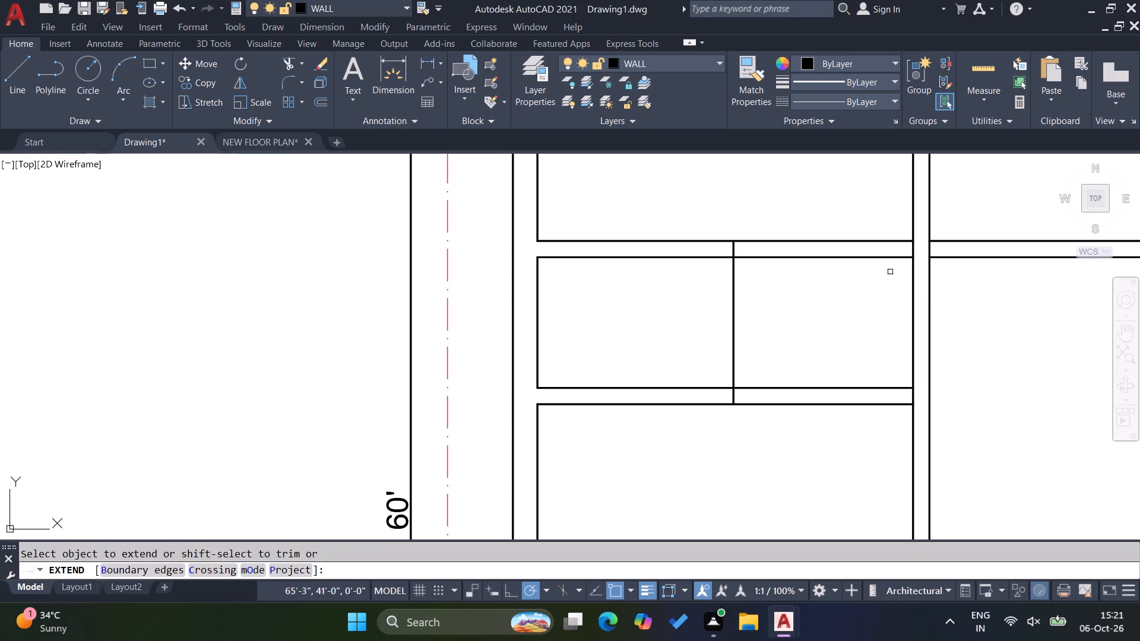
pyautogui.click(870, 264)
pyautogui.click(864, 255)
pyautogui.click(864, 356)
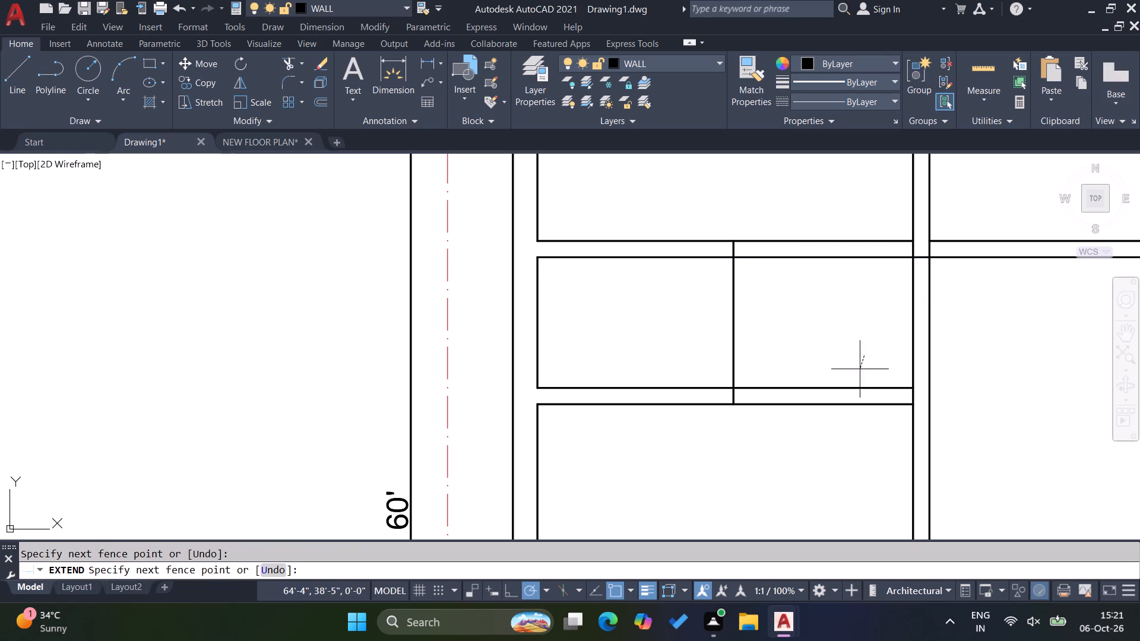
pyautogui.click(835, 397)
pyautogui.press('Escape')
pyautogui.press('Escape')
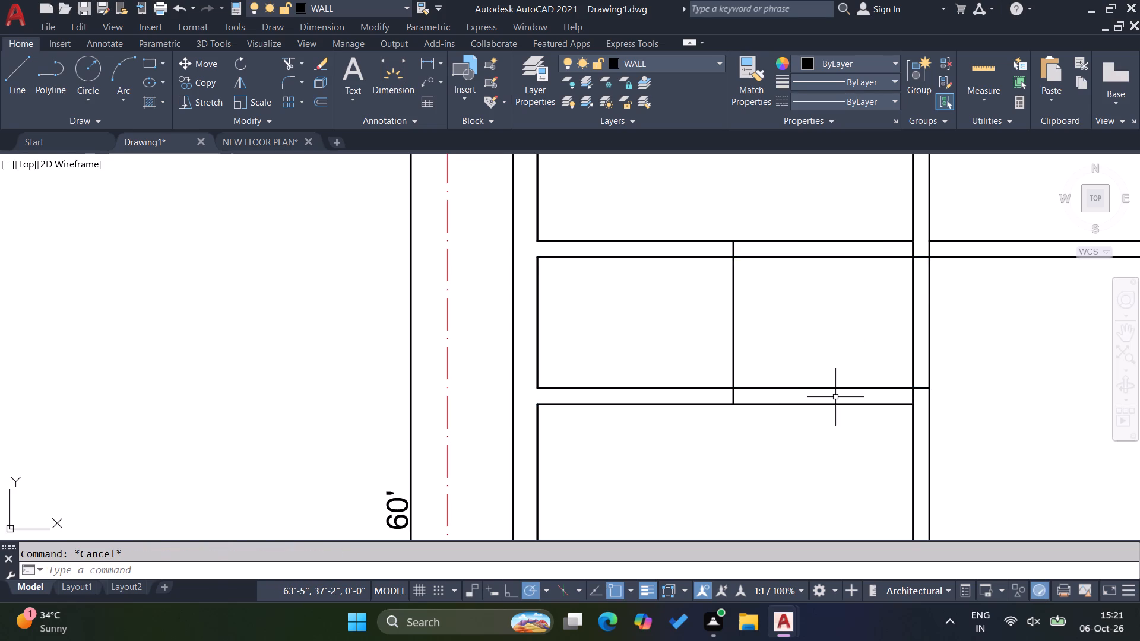
# Trim away the long dividing wall's two lines between the narrow room's cross walls to open it to the adjoining space.
pyautogui.press('t')
pyautogui.press('r')
pyautogui.press('Return')
pyautogui.moveTo(968, 322); pyautogui.dragTo(956, 319)
pyautogui.moveTo(862, 319); pyautogui.dragTo(868, 315)
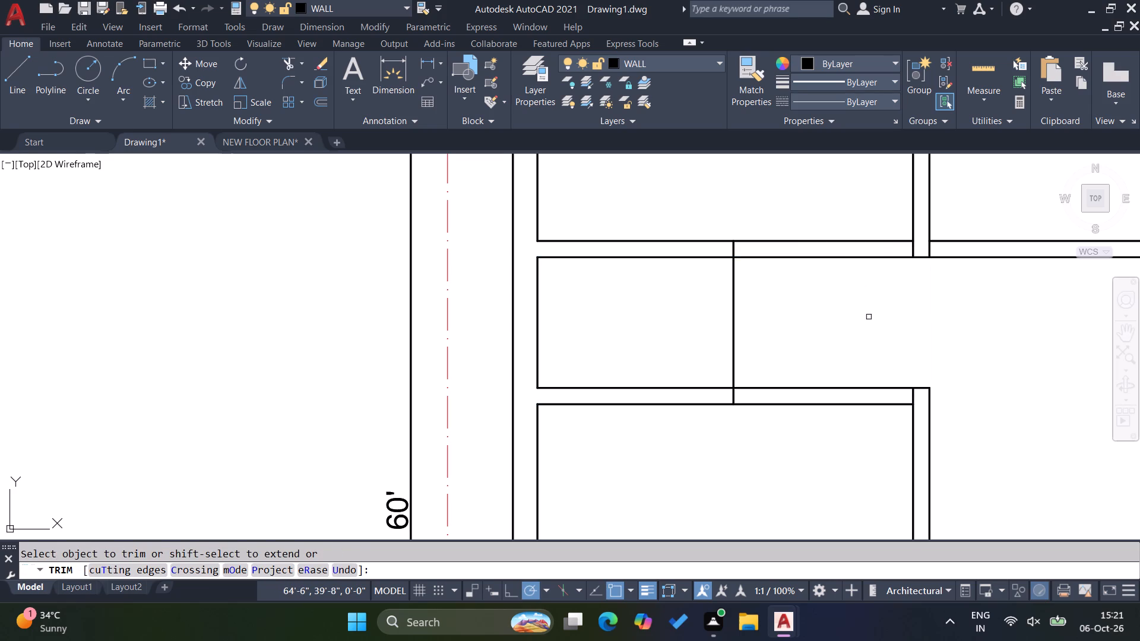
pyautogui.scroll(2, 921, 244)
pyautogui.press('Escape')
pyautogui.scroll(-2, 784, 338)
pyautogui.press('Escape')
pyautogui.press('Escape')
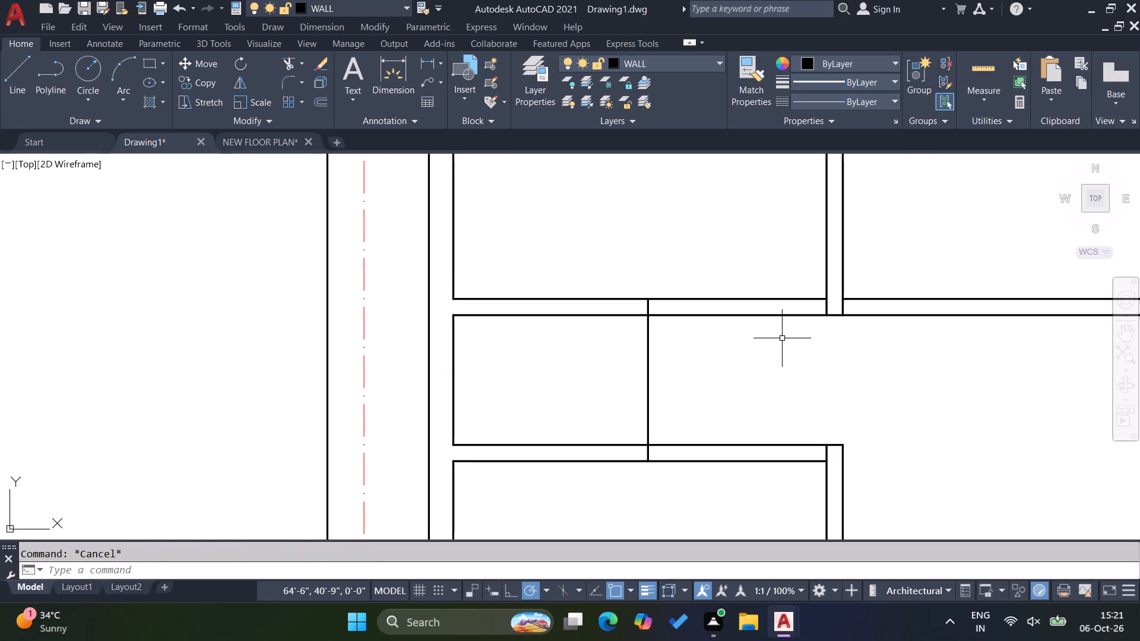
pyautogui.press('Escape')
pyautogui.press('Escape')
# Offset both faces of the long dividing wall 3' outward into the two large rooms as door-opening guides.
pyautogui.scroll(-3, 782, 338)
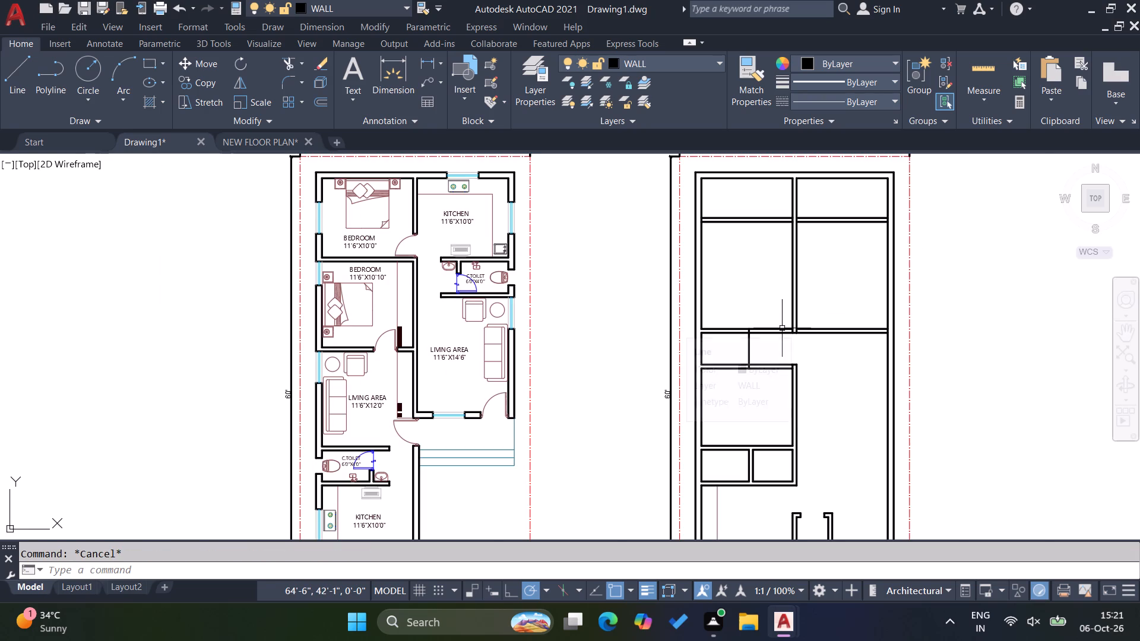
pyautogui.scroll(3, 782, 328)
pyautogui.press('o')
pyautogui.press('Return')
pyautogui.write("3'")
pyautogui.press('Return')
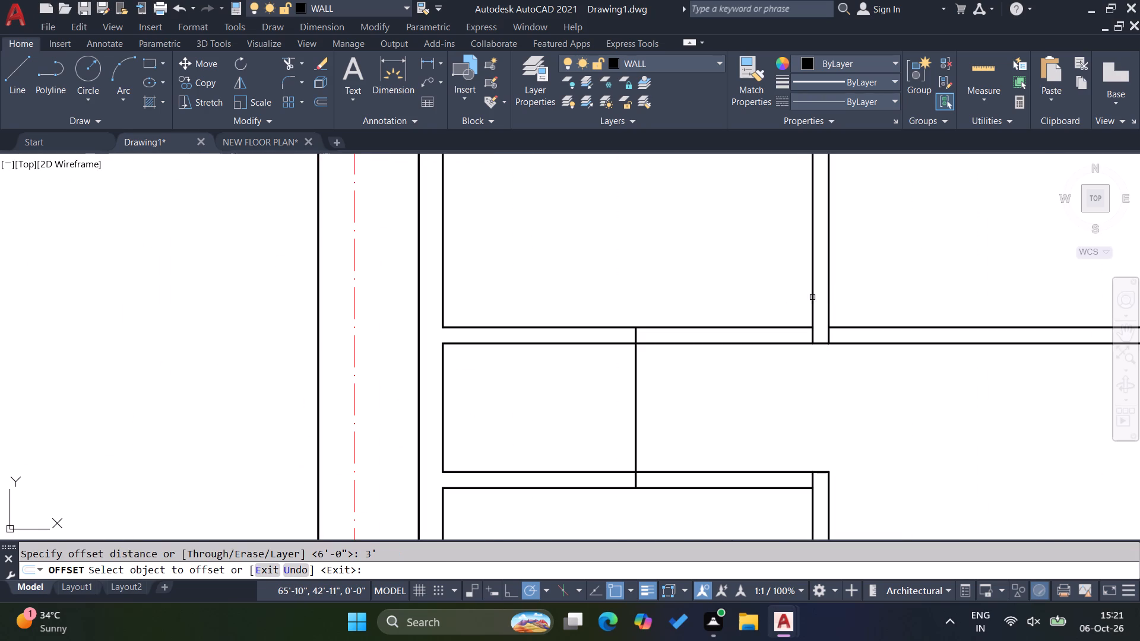
pyautogui.click(812, 297)
pyautogui.click(772, 288)
pyautogui.click(828, 285)
pyautogui.click(867, 285)
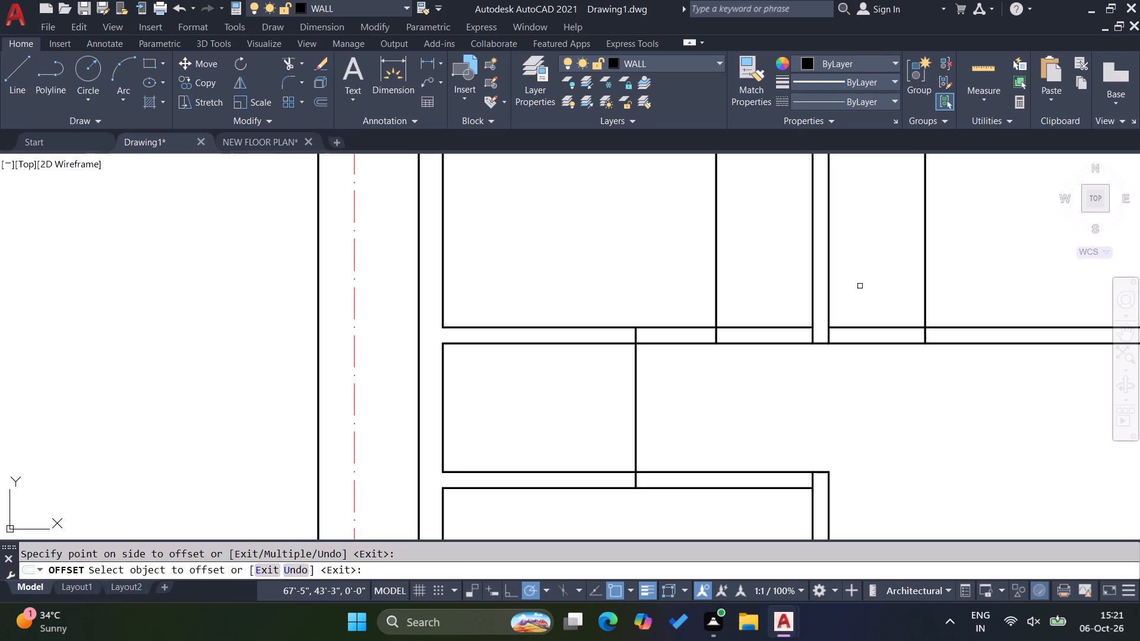
pyautogui.press('Escape')
pyautogui.press('Escape')
# Trim the cross walls and guide lines to leave a 3' opening on each side of the dividing wall's end.
pyautogui.write('TR')
pyautogui.press('Return')
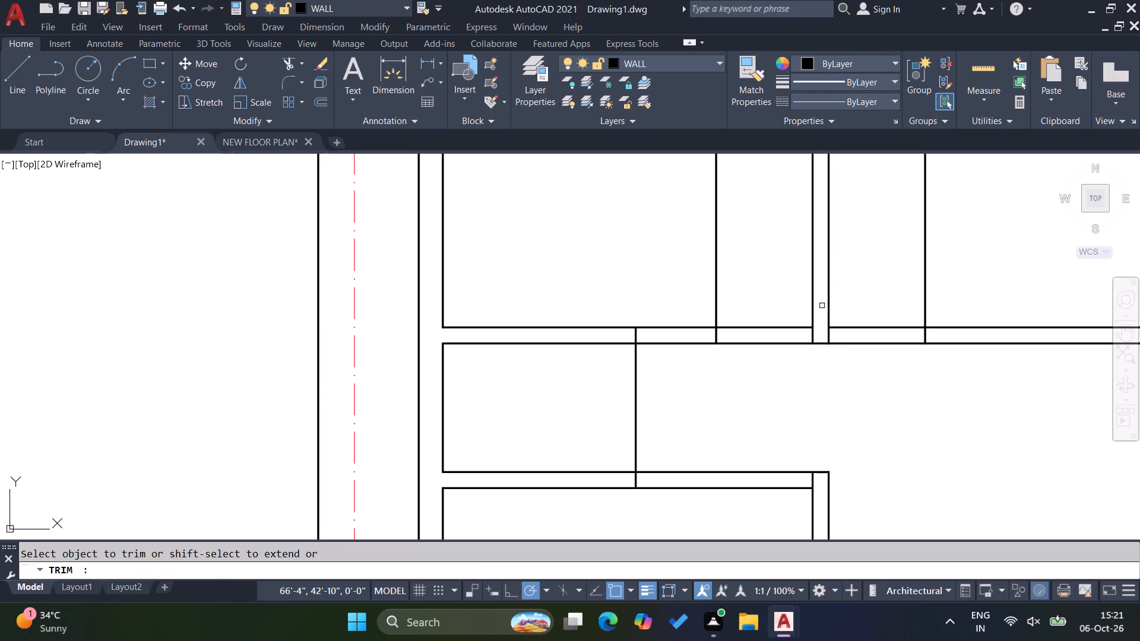
pyautogui.moveTo(754, 304); pyautogui.dragTo(746, 304)
pyautogui.click(696, 285)
pyautogui.click(745, 299)
pyautogui.click(743, 351)
pyautogui.moveTo(866, 361); pyautogui.dragTo(863, 342)
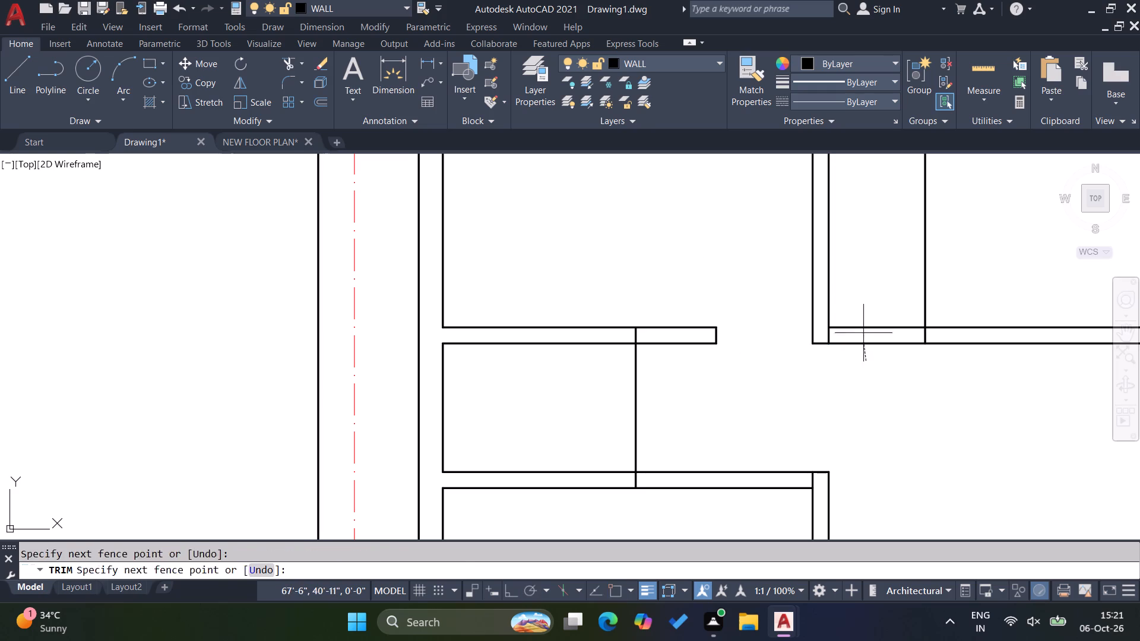
pyautogui.click(868, 294)
pyautogui.click(948, 278)
pyautogui.click(870, 296)
pyautogui.press('Escape')
pyautogui.press('Escape')
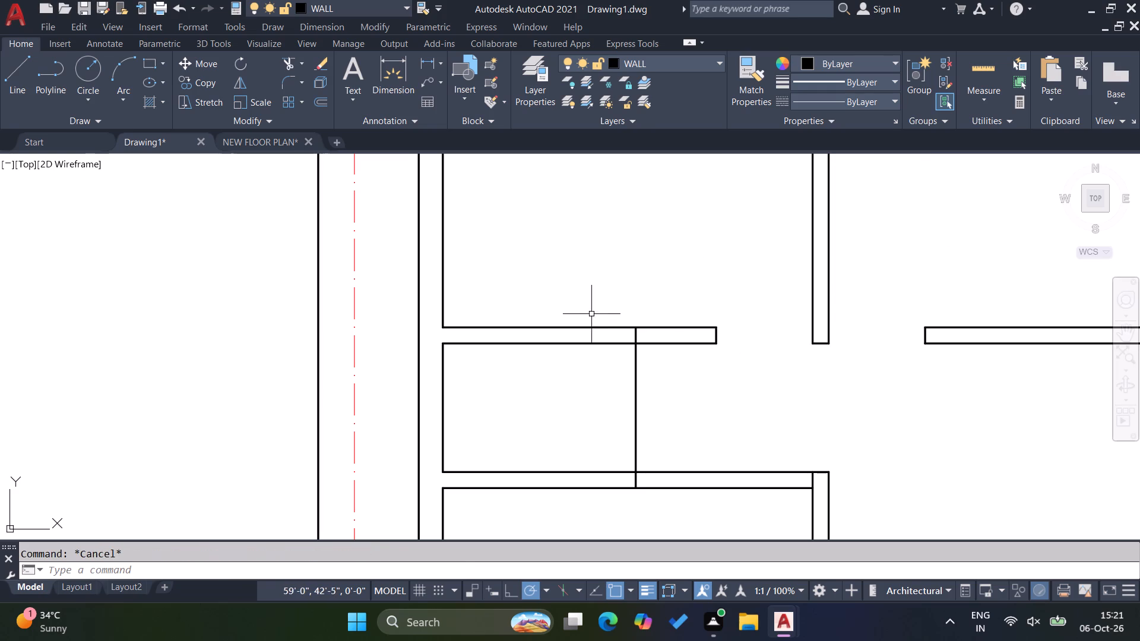
pyautogui.press('Escape')
# Offset the narrow room's partition line 6" away from the outer wall.
pyautogui.scroll(1, 653, 401)
pyautogui.press('o')
pyautogui.press('Return')
pyautogui.press('6')
pyautogui.press('Return')
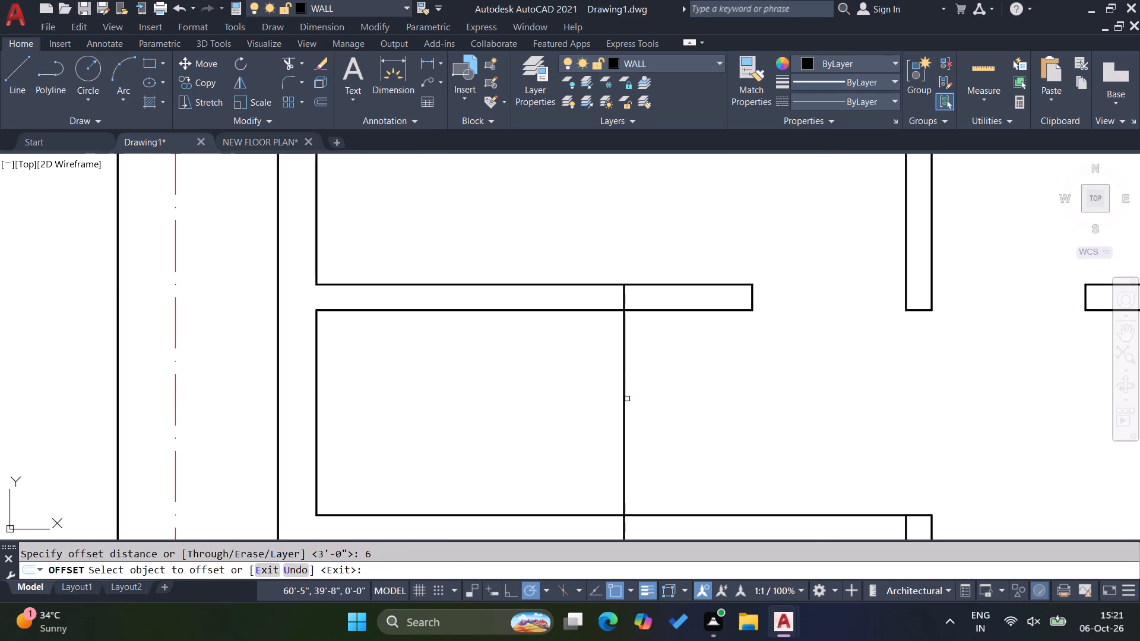
pyautogui.click(626, 392)
pyautogui.click(689, 405)
pyautogui.press('Escape')
pyautogui.press('Escape')
pyautogui.press('Escape')
pyautogui.scroll(-3, 654, 364)
pyautogui.press('Escape')
pyautogui.press('Escape')
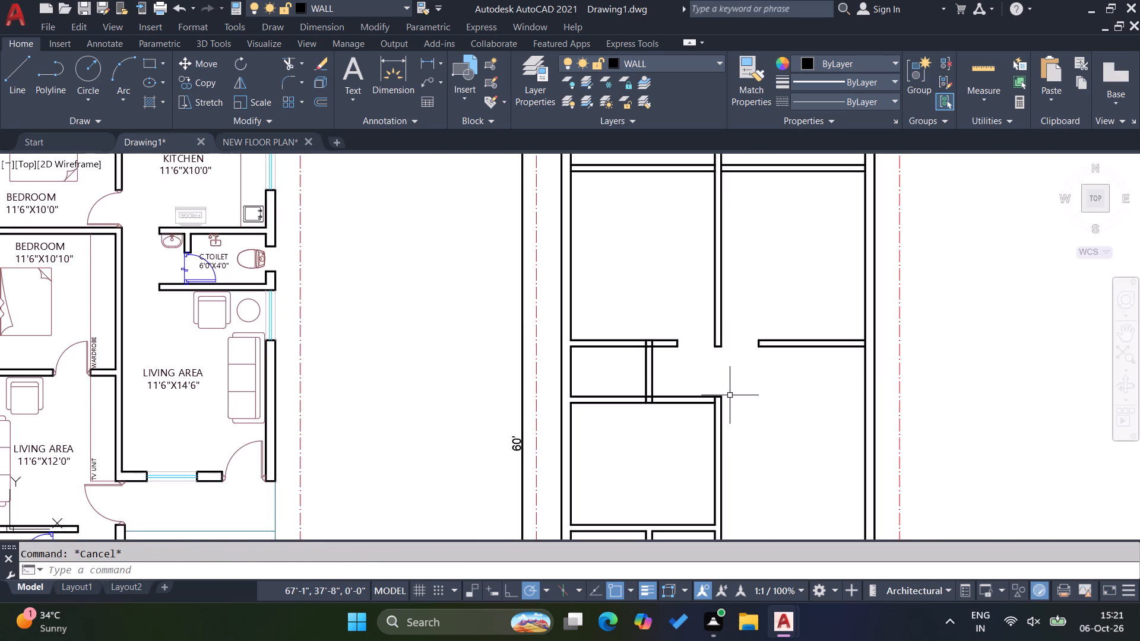
# Offset the dividing wall's inner face 3' into the large room on the kitchen side of the narrow room.
pyautogui.scroll(2, 730, 395)
pyautogui.press('o')
pyautogui.press('Return')
pyautogui.write("3'")
pyautogui.press('Return')
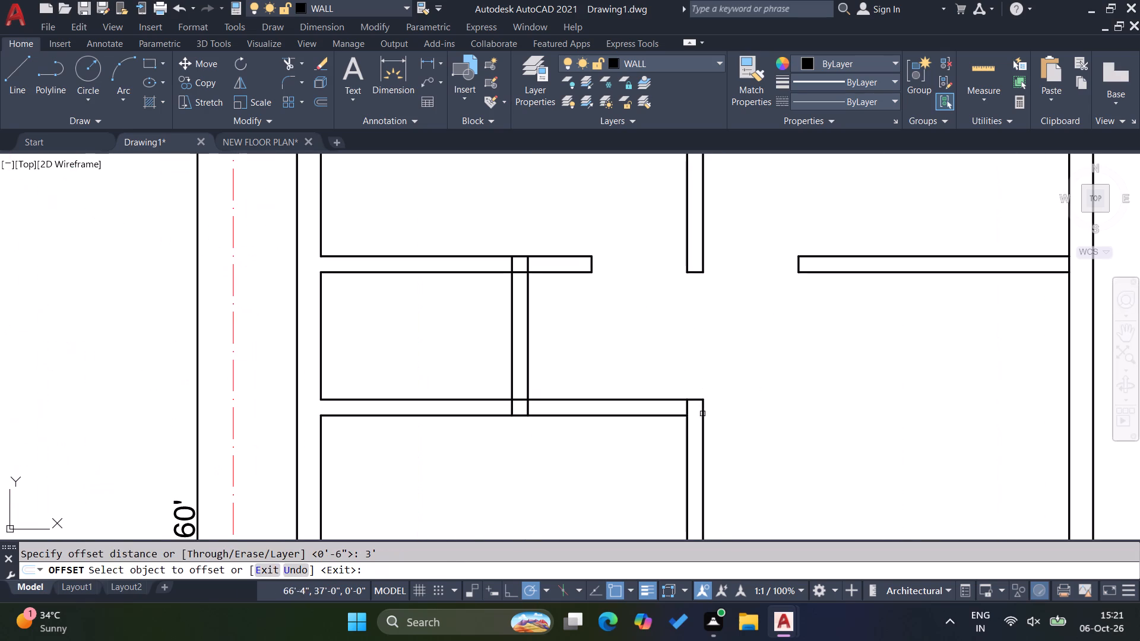
pyautogui.click(688, 429)
pyautogui.click(632, 445)
pyautogui.press('Escape')
pyautogui.press('Escape')
# Trim the narrow room's lower cross wall and guide line to leave a 3' opening beside the dividing wall.
pyautogui.write('TR')
pyautogui.press('Return')
pyautogui.click(657, 383)
pyautogui.click(649, 434)
pyautogui.moveTo(633, 436); pyautogui.dragTo(619, 434)
pyautogui.click(574, 430)
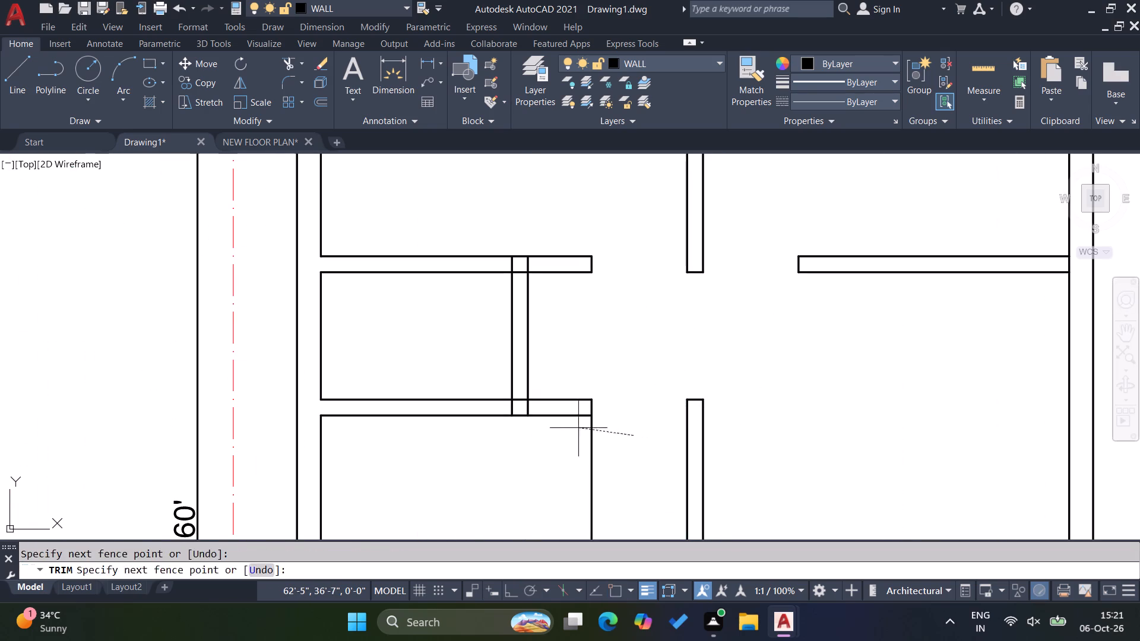
pyautogui.press('Escape')
pyautogui.press('Escape')
pyautogui.press('Escape')
pyautogui.press('Escape')
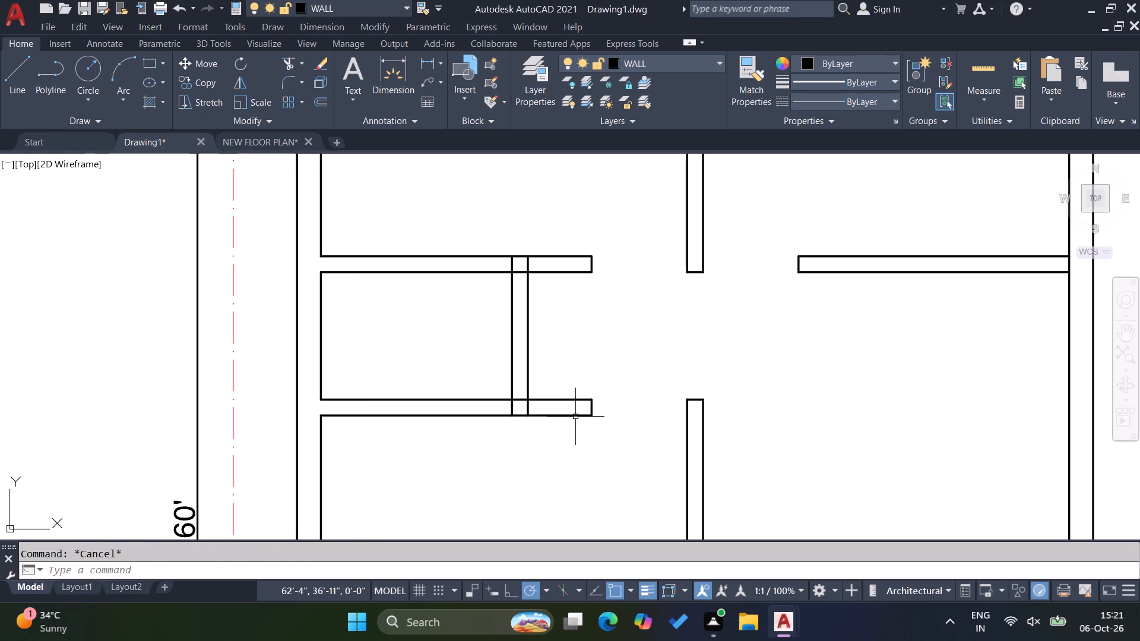
# Offset the inner face of the narrow room's upper cross wall 2'6" down into the room as a door guide.
pyautogui.press('o')
pyautogui.press('Return')
pyautogui.write("2'6")
pyautogui.press('Return')
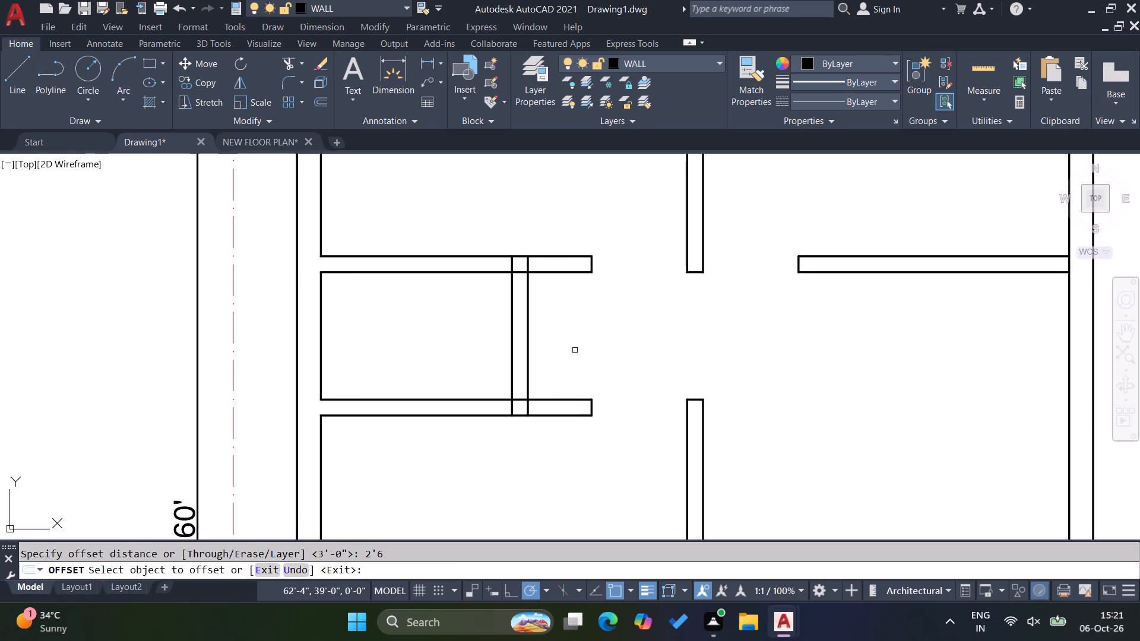
pyautogui.click(554, 274)
pyautogui.click(543, 310)
pyautogui.press('Escape')
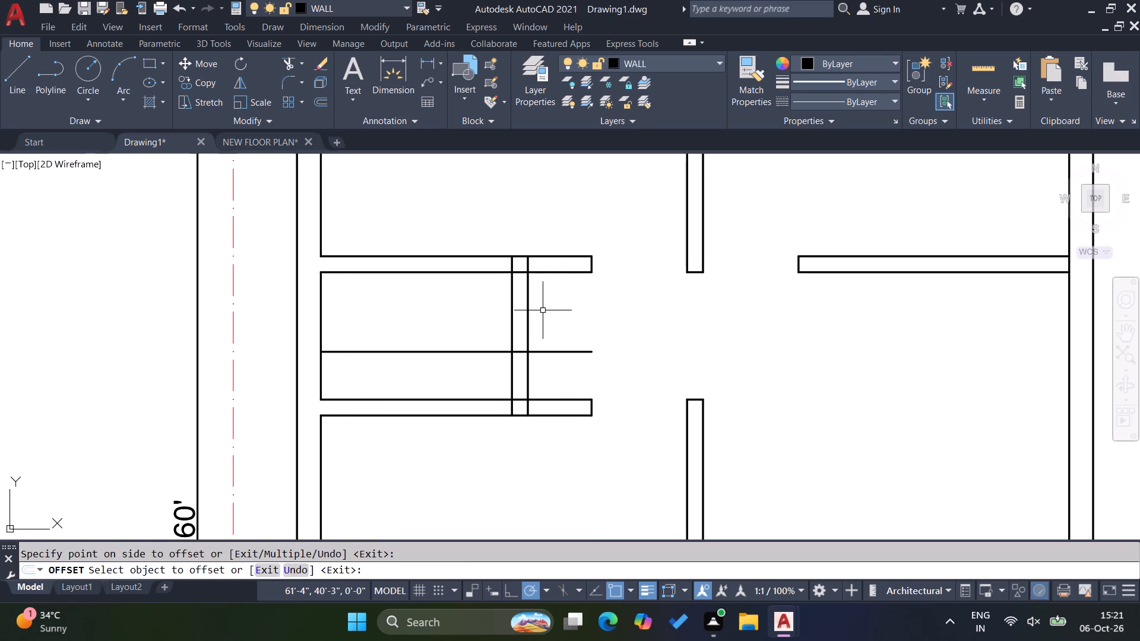
pyautogui.press('Escape')
pyautogui.press('Escape')
# Trim the narrow room's partition above the guide and the guide's ends, leaving a capped stub wall with a 2'6" opening.
pyautogui.press('t')
pyautogui.press('r')
pyautogui.press('Return')
pyautogui.click(534, 313)
pyautogui.click(490, 307)
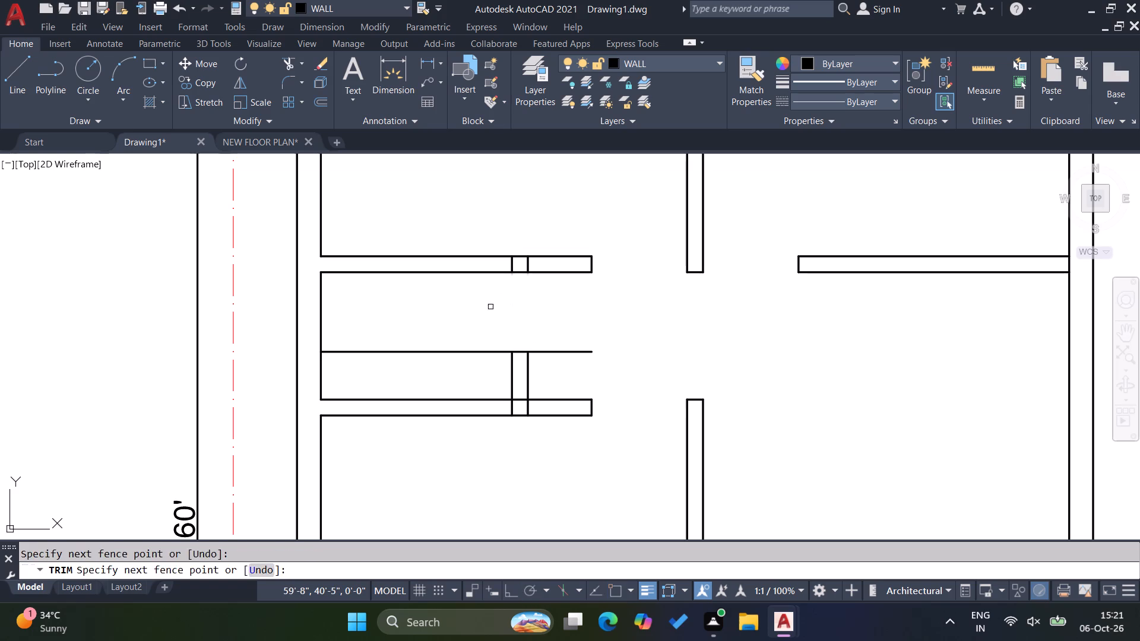
pyautogui.click(486, 335)
pyautogui.click(459, 382)
pyautogui.click(584, 337)
pyautogui.click(573, 363)
# Trim the leftover partition lines inside both cross walls and open the junction where the stub meets the lower one.
pyautogui.scroll(2, 492, 420)
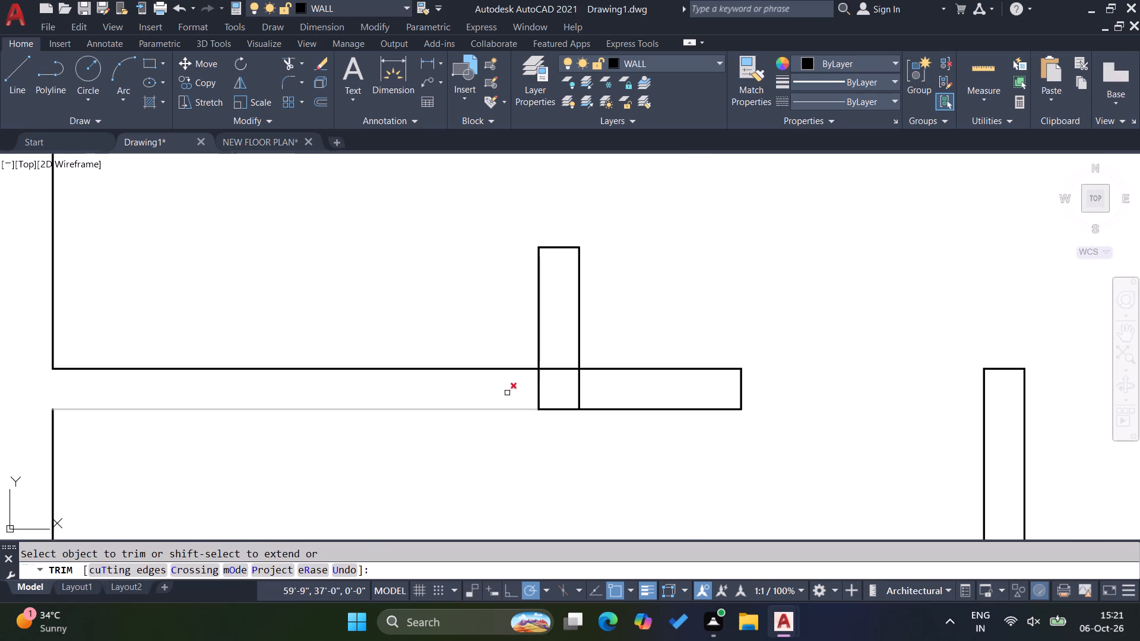
pyautogui.click(517, 379)
pyautogui.click(587, 389)
pyautogui.click(555, 362)
pyautogui.click(560, 394)
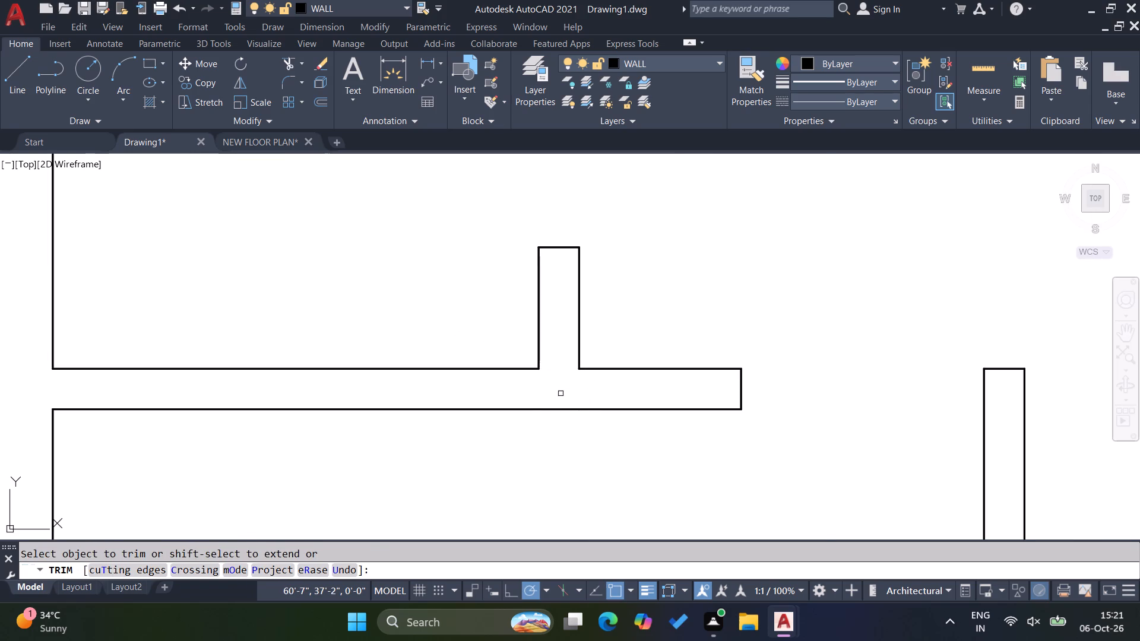
pyautogui.scroll(-2, 560, 401)
pyautogui.scroll(2, 556, 245)
pyautogui.click(596, 266)
pyautogui.click(493, 269)
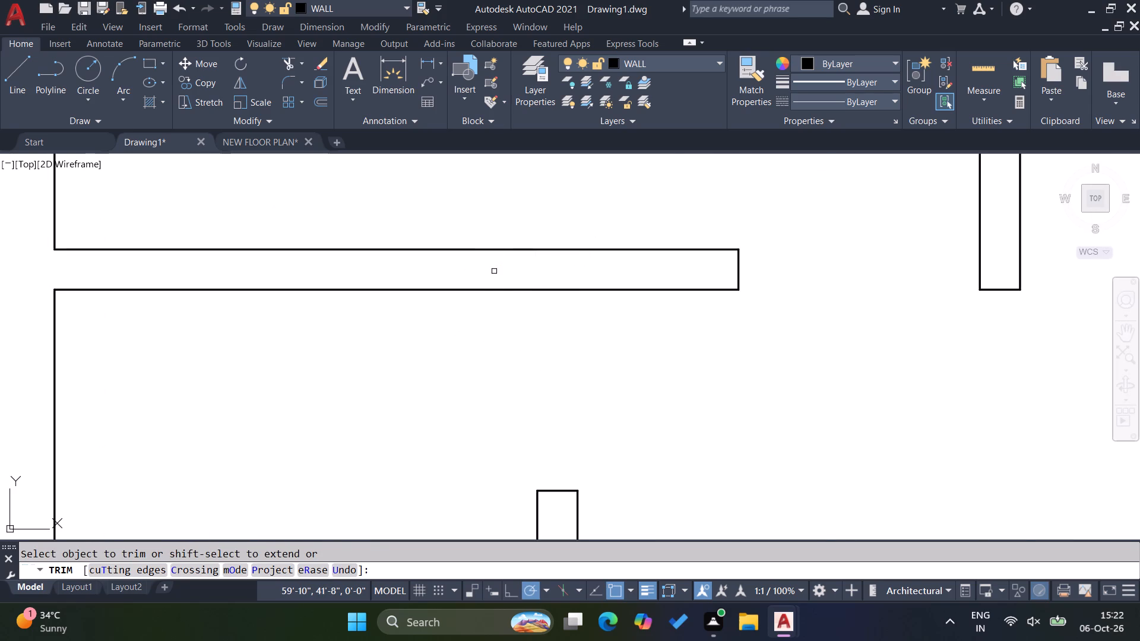
pyautogui.press('Escape')
pyautogui.press('Escape')
# Offset the dividing wall's face and the right outer wall's inner face 7' leftward into the plan's two top rooms.
pyautogui.scroll(-3, 552, 322)
pyautogui.press('Escape')
pyautogui.press('Escape')
pyautogui.scroll(-2, 555, 325)
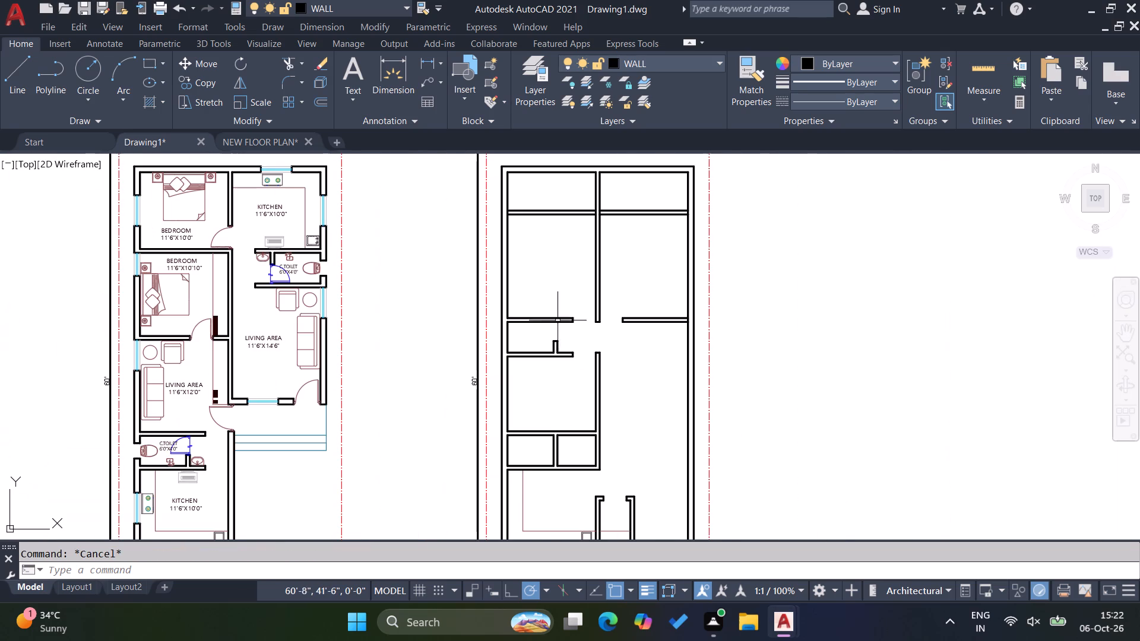
pyautogui.scroll(3, 548, 172)
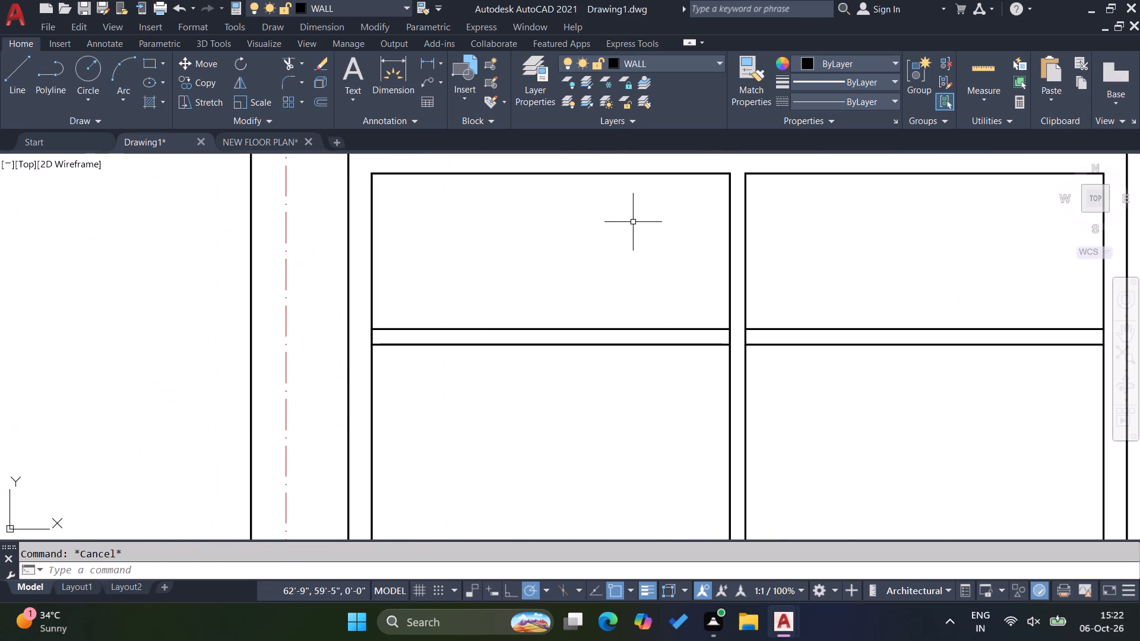
pyautogui.press('o')
pyautogui.press('Return')
pyautogui.write("7'")
pyautogui.press('Return')
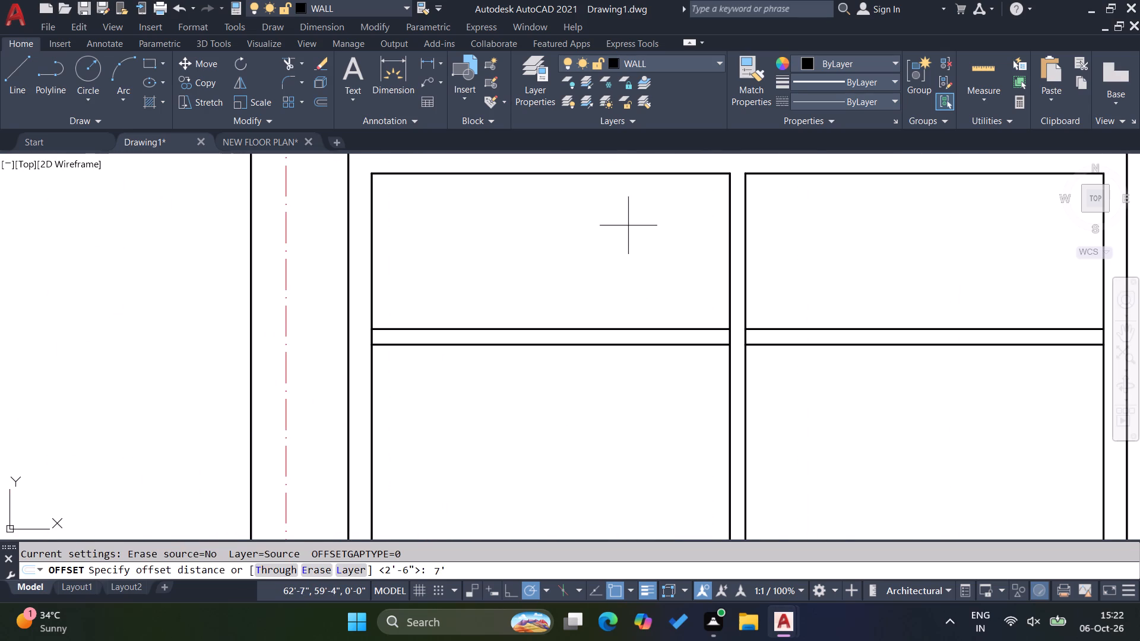
pyautogui.click(728, 254)
pyautogui.click(618, 256)
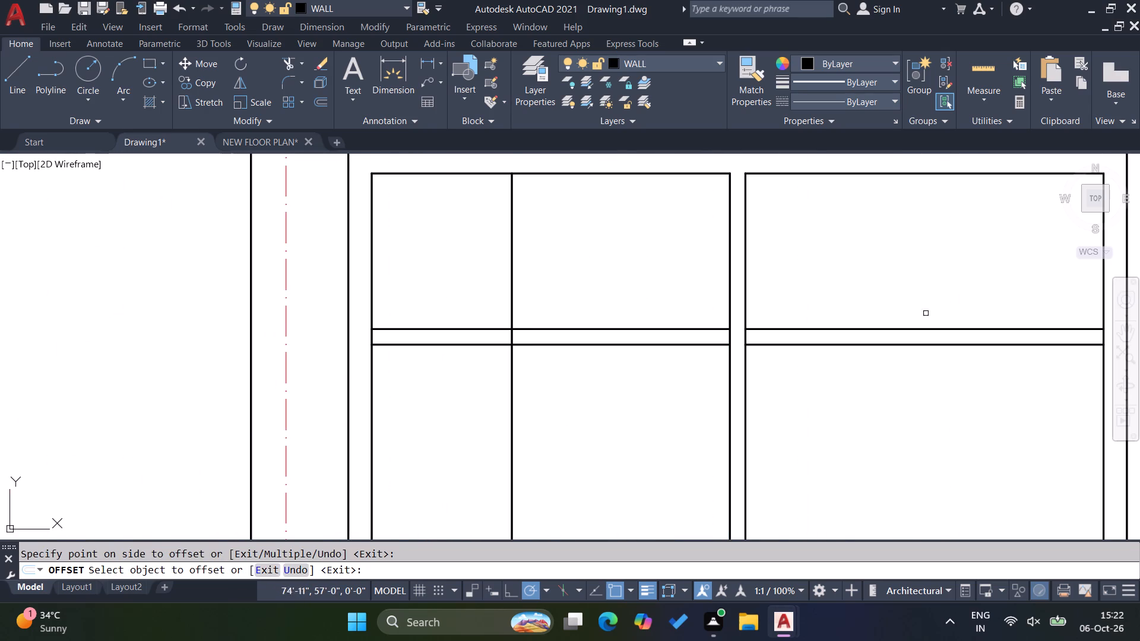
pyautogui.scroll(-2, 888, 318)
pyautogui.click(971, 303)
pyautogui.click(902, 300)
pyautogui.press('Escape')
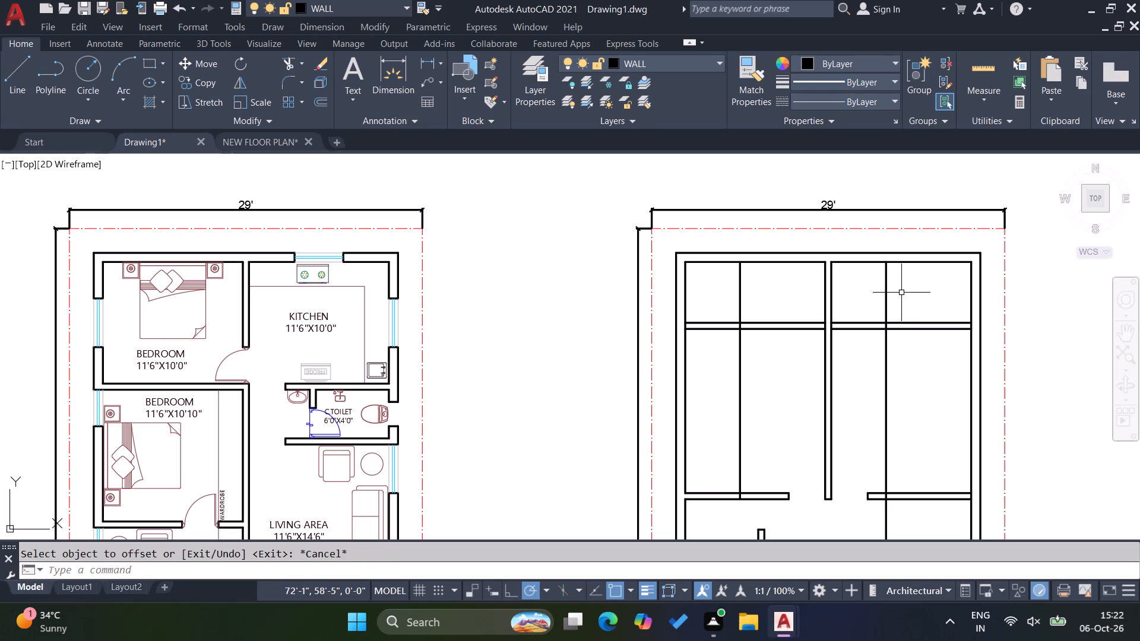
pyautogui.press('Escape')
pyautogui.press('Escape')
pyautogui.press('Escape')
# Offset both new partition lines 6" toward the left to give the top rooms' partitions their thickness.
pyautogui.press('o')
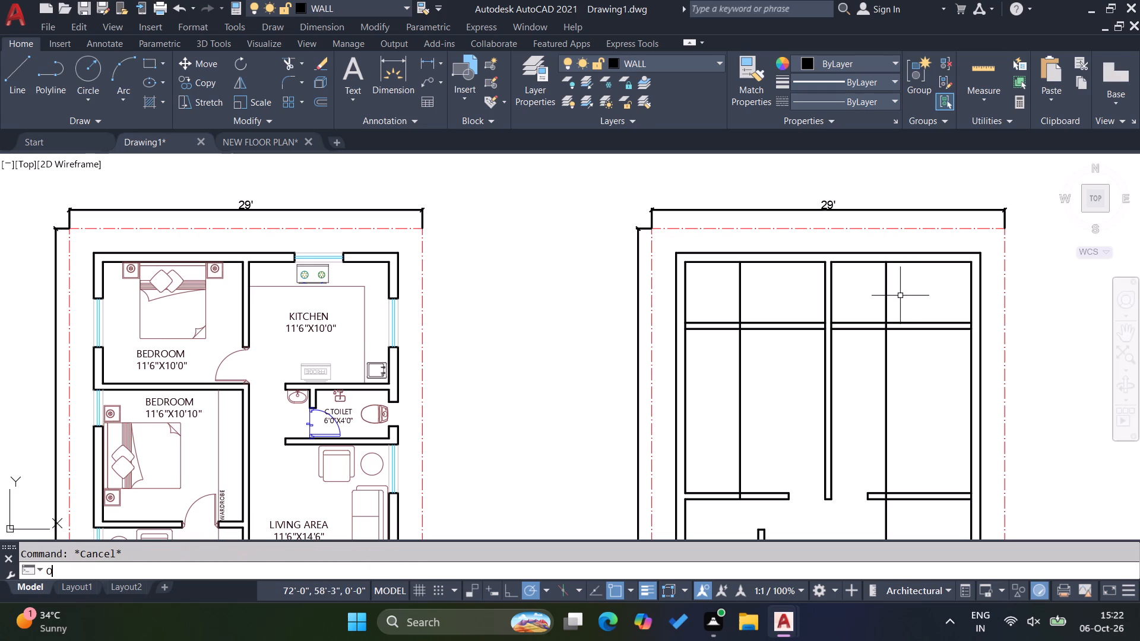
pyautogui.press('Return')
pyautogui.press('6')
pyautogui.press('Return')
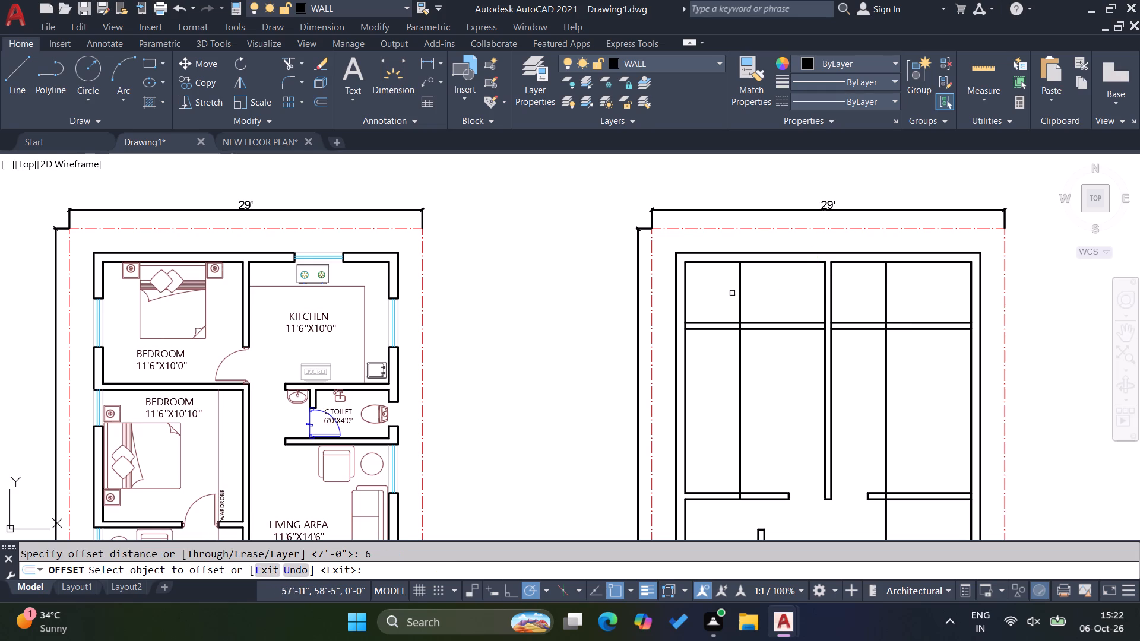
pyautogui.click(738, 296)
pyautogui.click(722, 291)
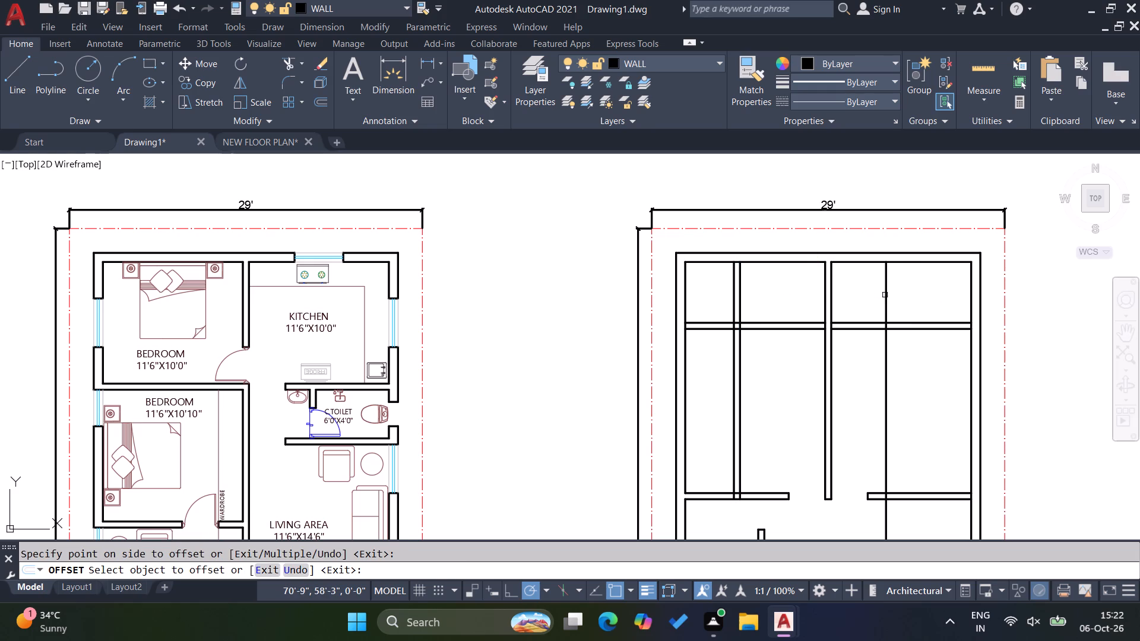
pyautogui.click(885, 295)
pyautogui.click(863, 289)
pyautogui.press('Escape')
pyautogui.press('Escape')
pyautogui.press('Escape')
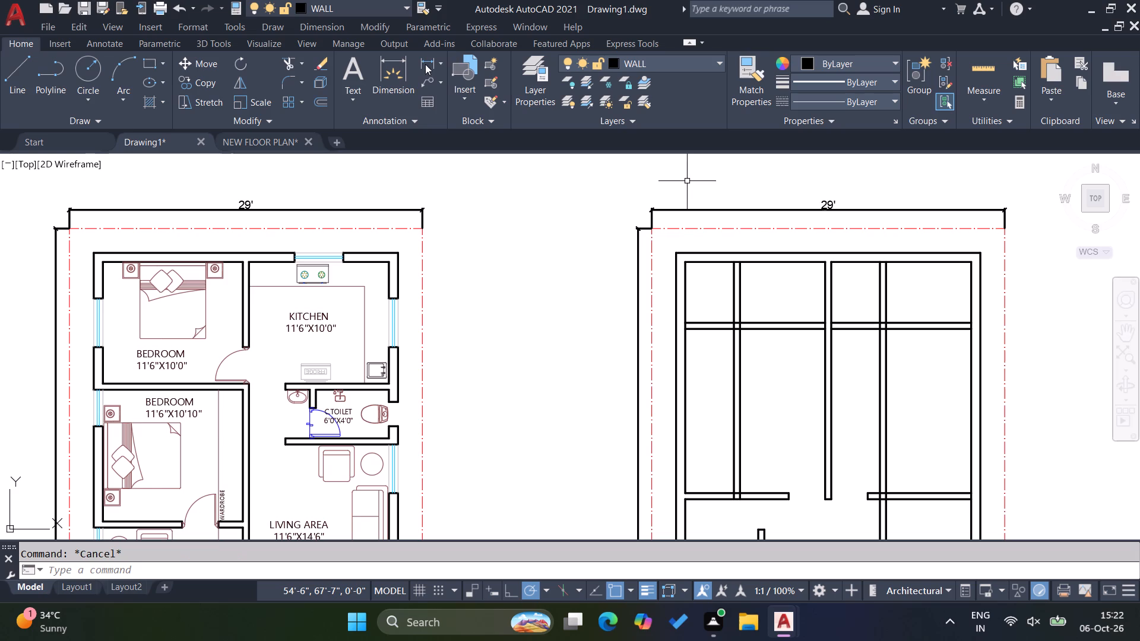
# Measure the width between the left outer wall and the new partition in the top-left room.
pyautogui.click(425, 64)
pyautogui.scroll(3, 726, 288)
pyautogui.click(553, 282)
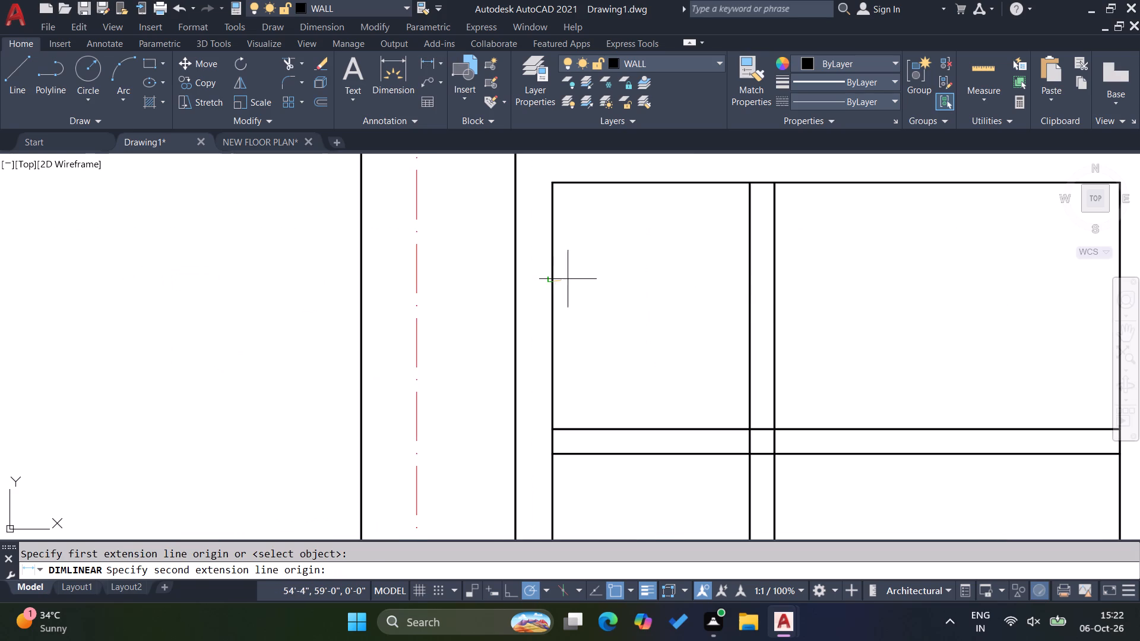
pyautogui.click(753, 283)
pyautogui.press('Escape')
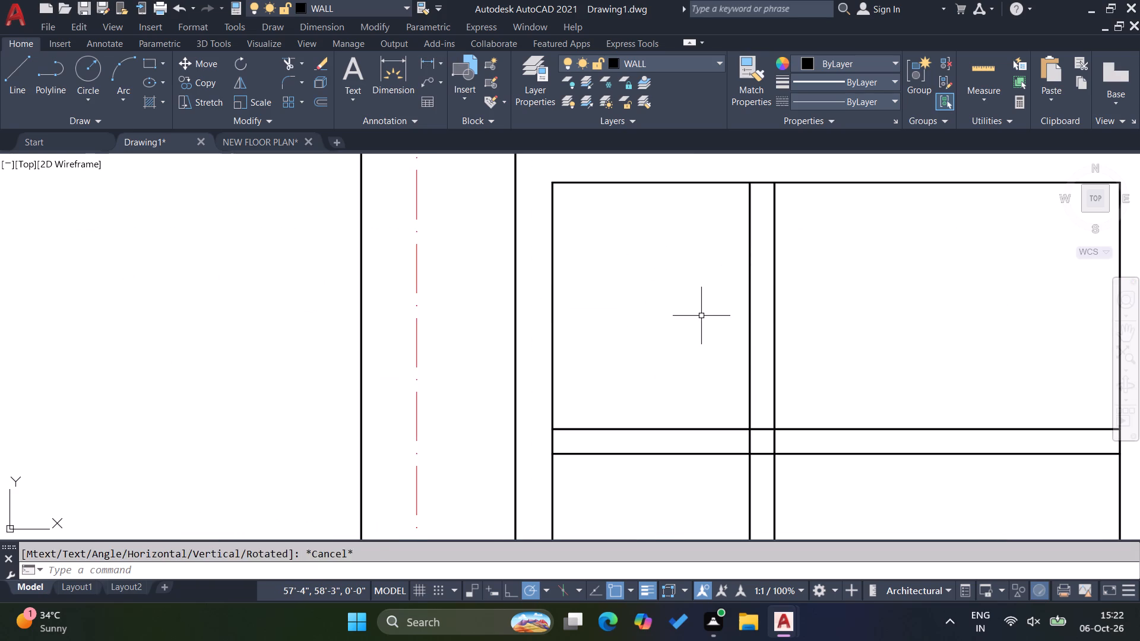
pyautogui.press('Escape')
# Trim both new partitions where they run below the top rooms' cross wall.
pyautogui.write('TR')
pyautogui.press('Return')
pyautogui.click(798, 480)
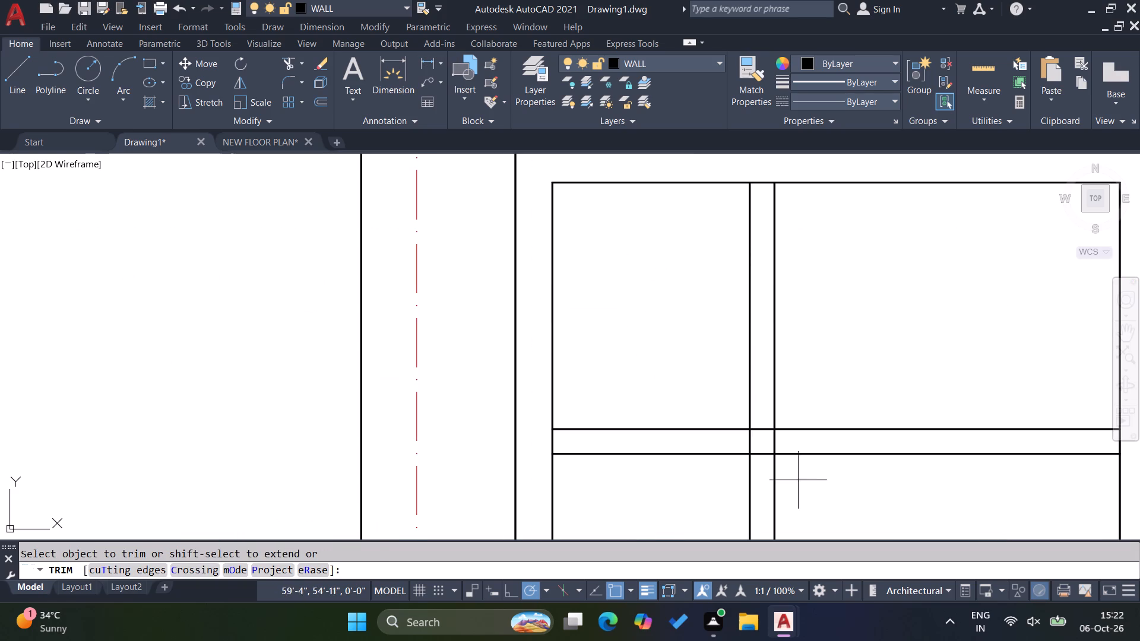
pyautogui.click(699, 480)
pyautogui.scroll(-2, 400, 414)
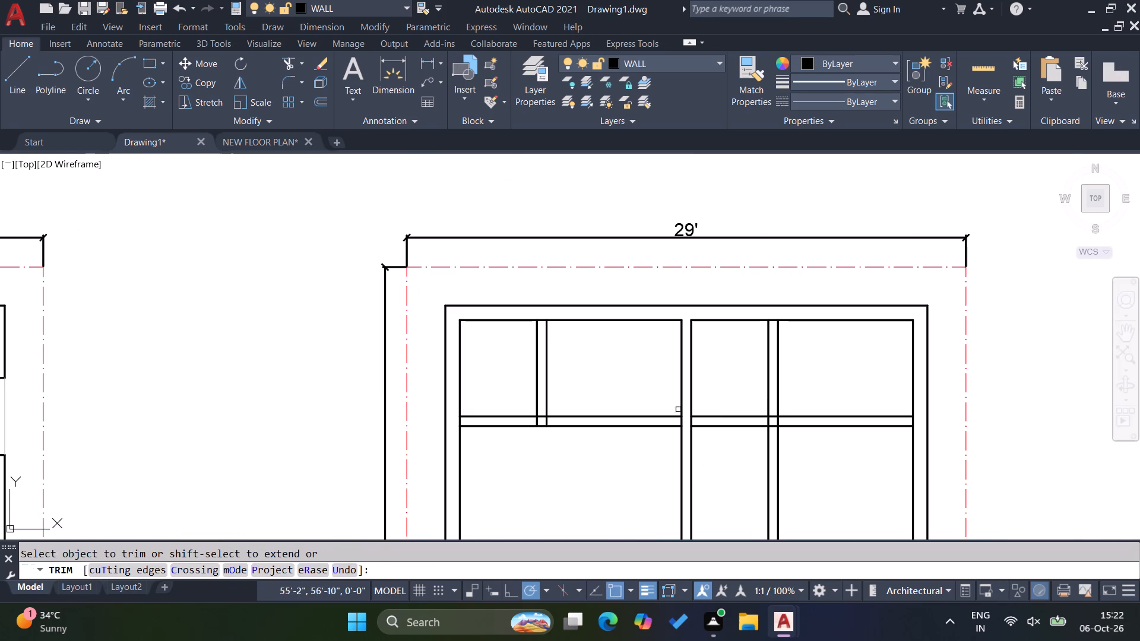
pyautogui.scroll(1, 783, 441)
pyautogui.click(788, 453)
pyautogui.click(714, 450)
pyautogui.press('Escape')
pyautogui.press('Escape')
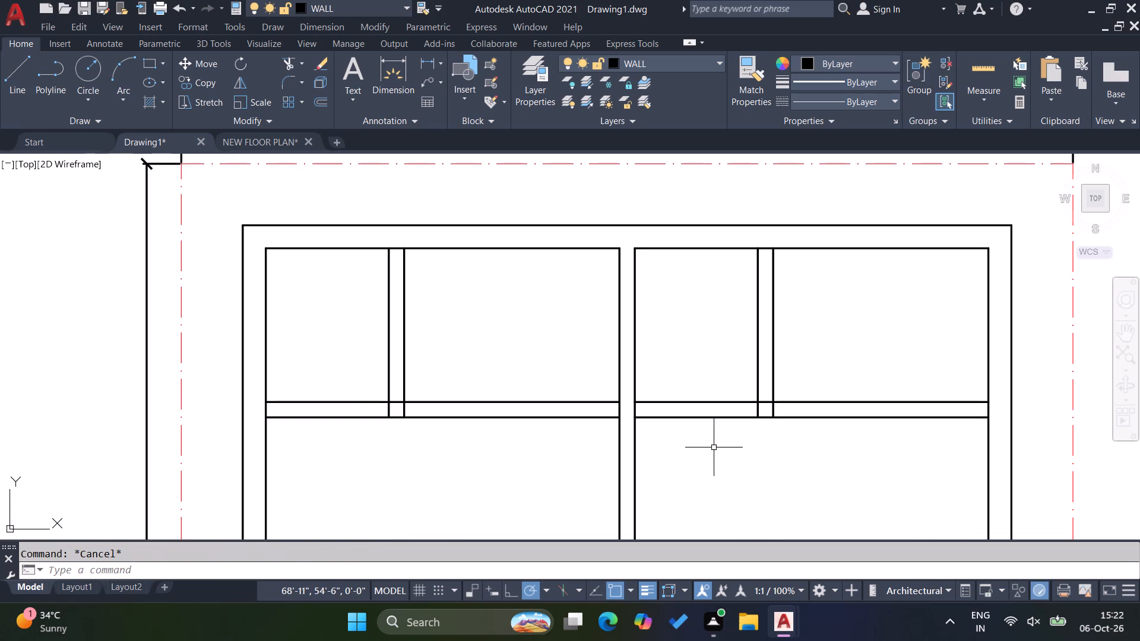
pyautogui.press('Escape')
pyautogui.press('Escape')
# Offset the cross wall's upper face 2'6" up into both top rooms as door-opening guides.
pyautogui.press('o')
pyautogui.press('Return')
pyautogui.press('3')
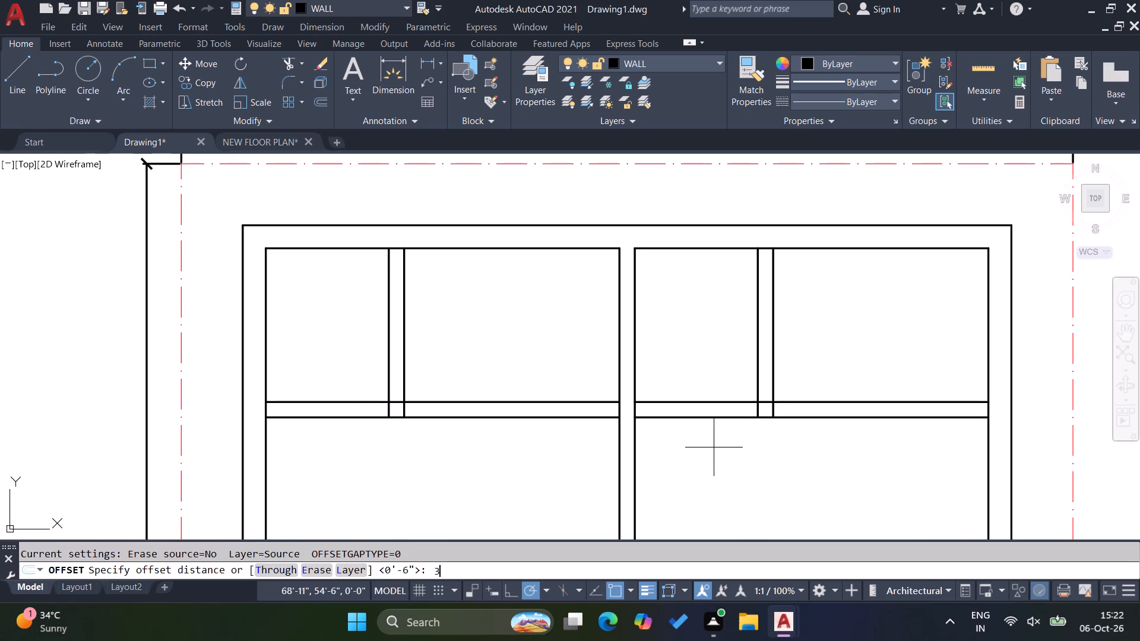
pyautogui.press('BackSpace')
pyautogui.write("2'6")
pyautogui.press('Return')
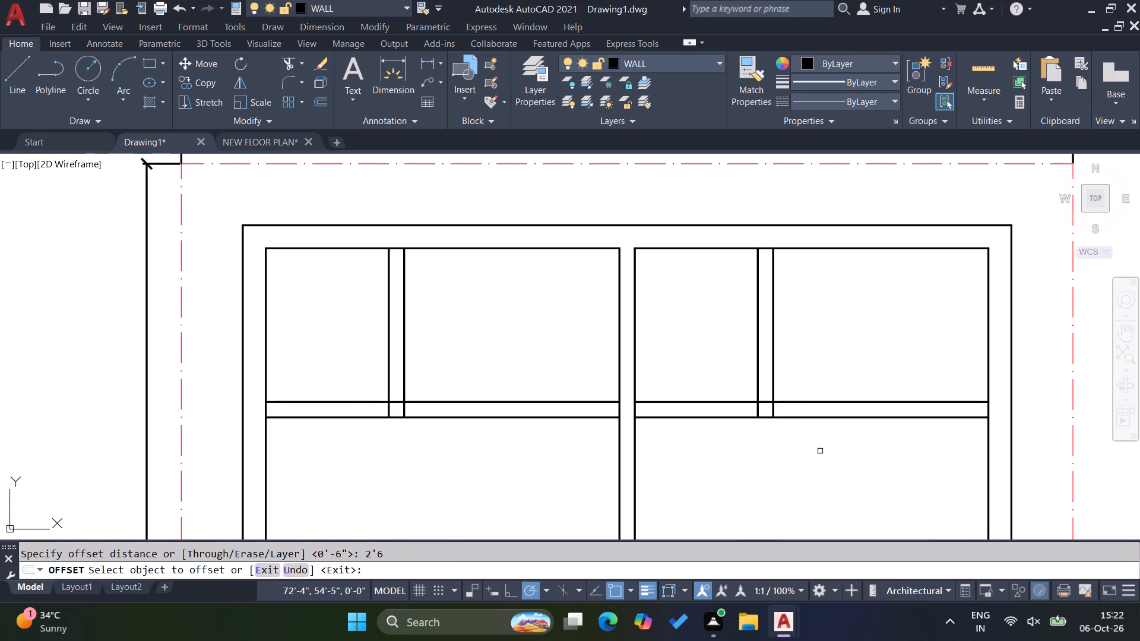
pyautogui.click(788, 403)
pyautogui.click(784, 382)
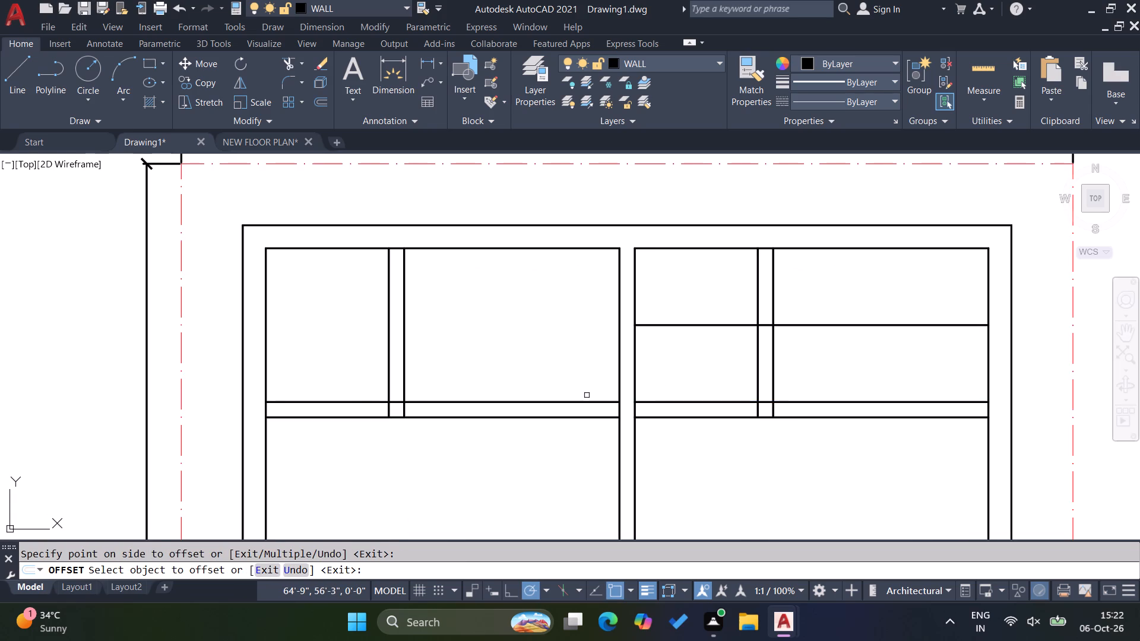
pyautogui.click(587, 402)
pyautogui.click(584, 358)
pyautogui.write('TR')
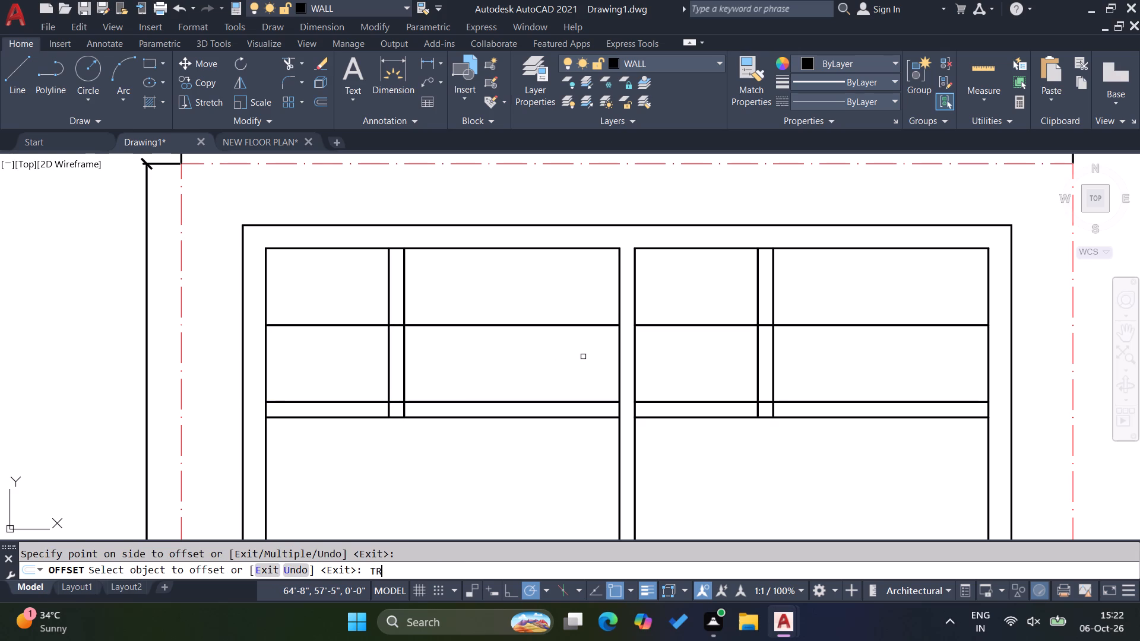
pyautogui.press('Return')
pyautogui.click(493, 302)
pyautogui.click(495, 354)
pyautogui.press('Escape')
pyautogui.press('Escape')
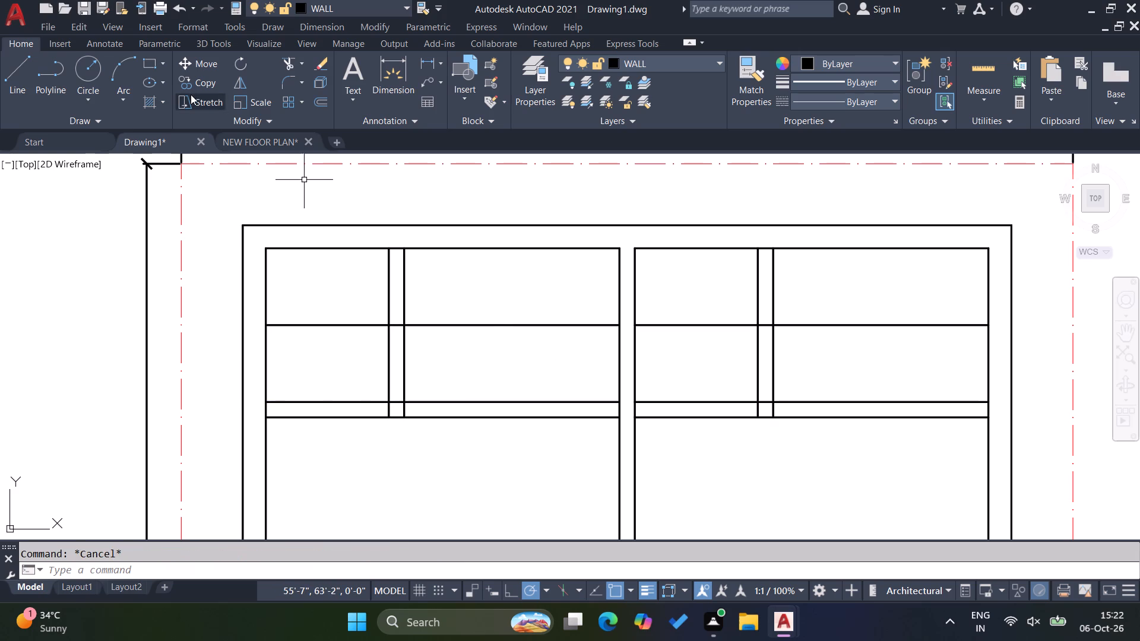
# Trim both top-room partitions and their guide lines to leave capped stubs with 2'6" openings above the cross wall.
pyautogui.write('TR')
pyautogui.press('Return')
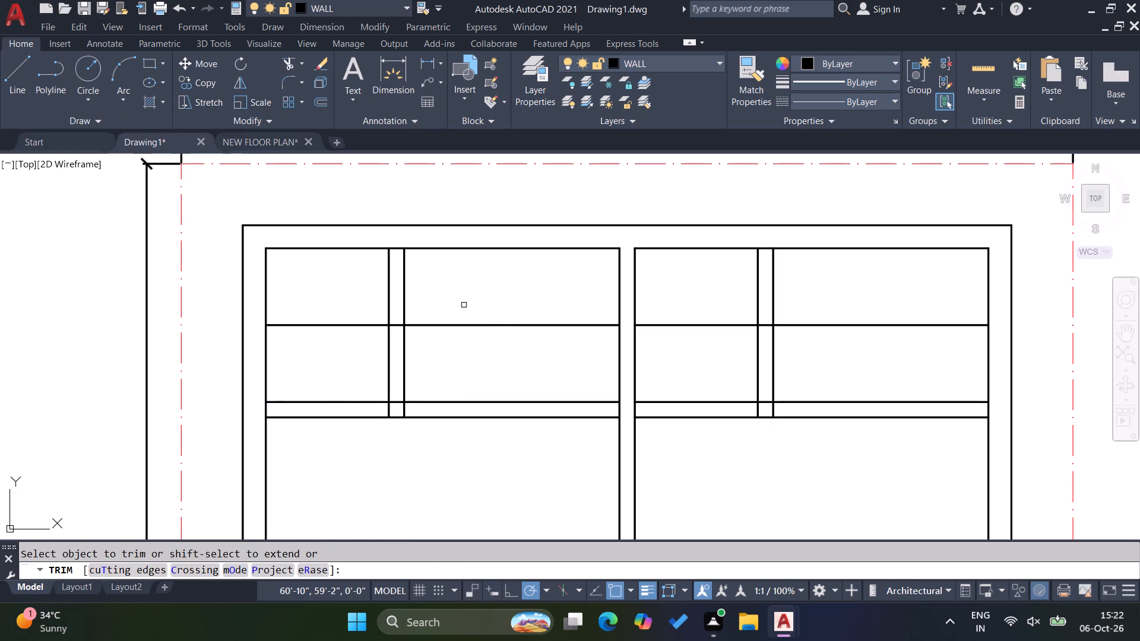
pyautogui.click(463, 306)
pyautogui.click(464, 354)
pyautogui.click(393, 359)
pyautogui.click(447, 357)
pyautogui.moveTo(350, 360); pyautogui.dragTo(345, 358)
pyautogui.click(423, 356)
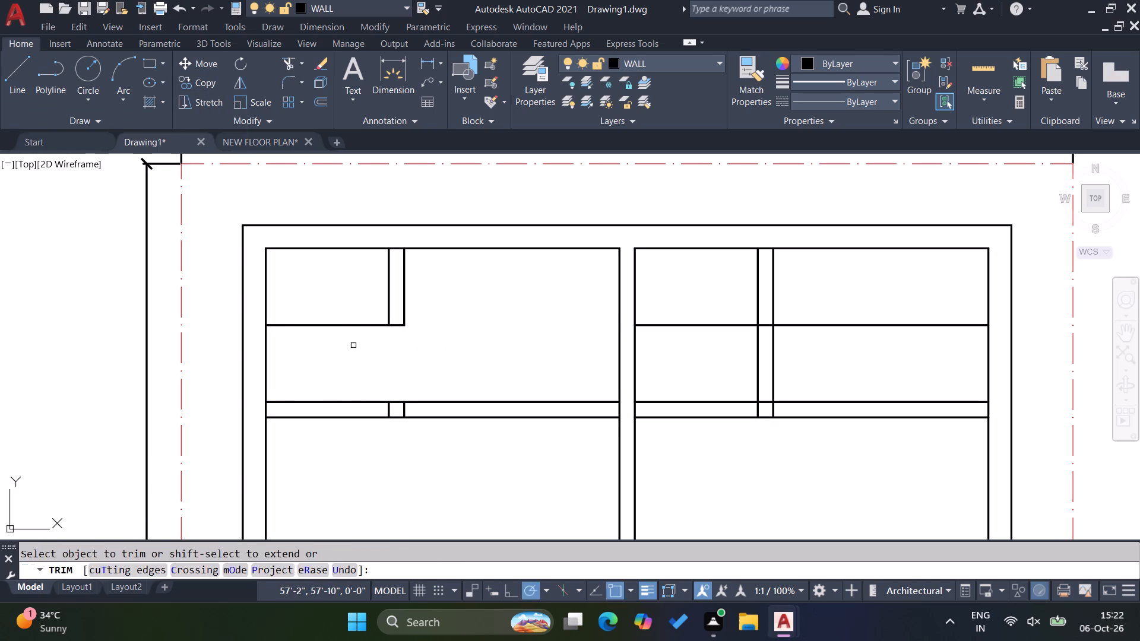
pyautogui.moveTo(353, 345); pyautogui.dragTo(350, 338)
pyautogui.click(337, 308)
pyautogui.moveTo(821, 310); pyautogui.dragTo(716, 319)
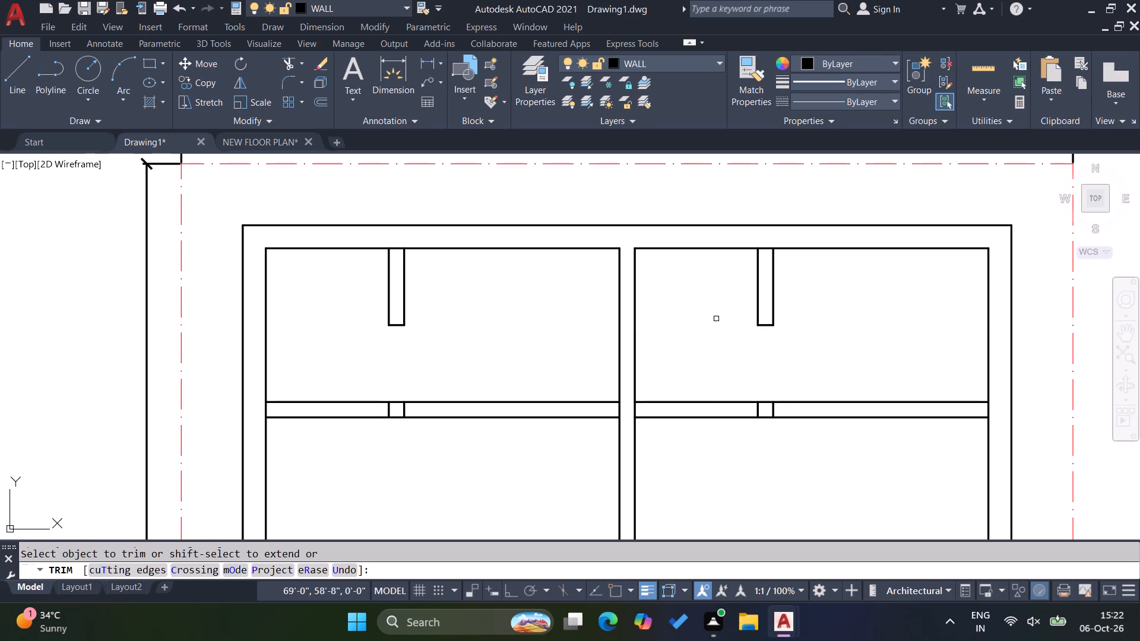
# Trim the leftover partition lines inside the cross wall below both top rooms.
pyautogui.scroll(3, 785, 406)
pyautogui.moveTo(773, 413); pyautogui.dragTo(760, 412)
pyautogui.click(639, 411)
pyautogui.scroll(-3, 783, 377)
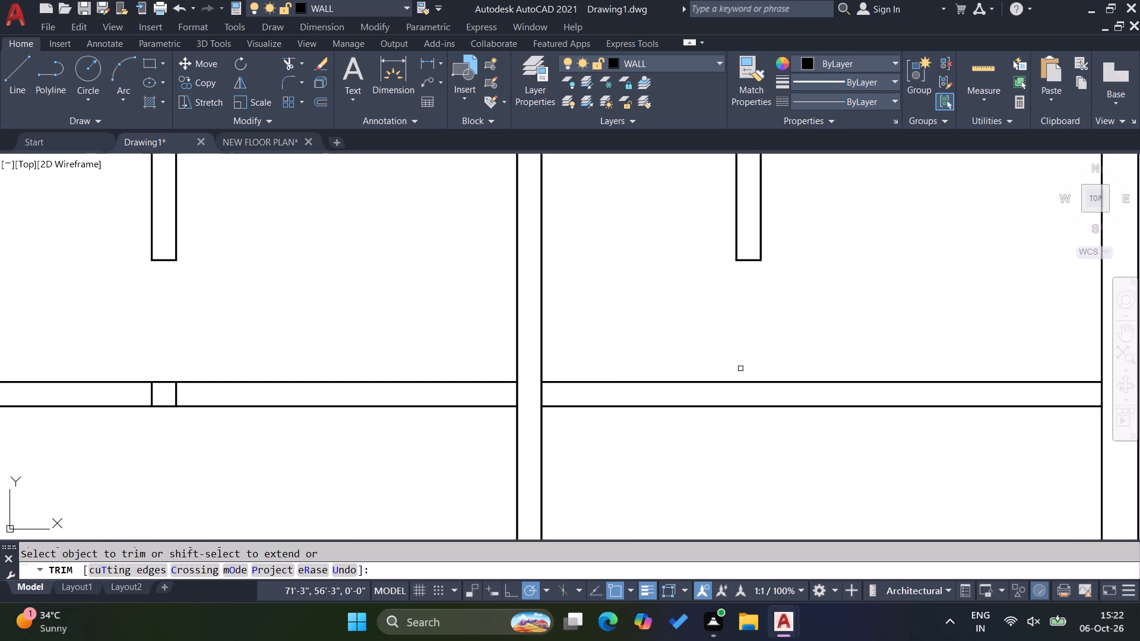
pyautogui.scroll(2, 151, 388)
pyautogui.click(153, 391)
pyautogui.click(252, 408)
pyautogui.moveTo(251, 420); pyautogui.dragTo(228, 417)
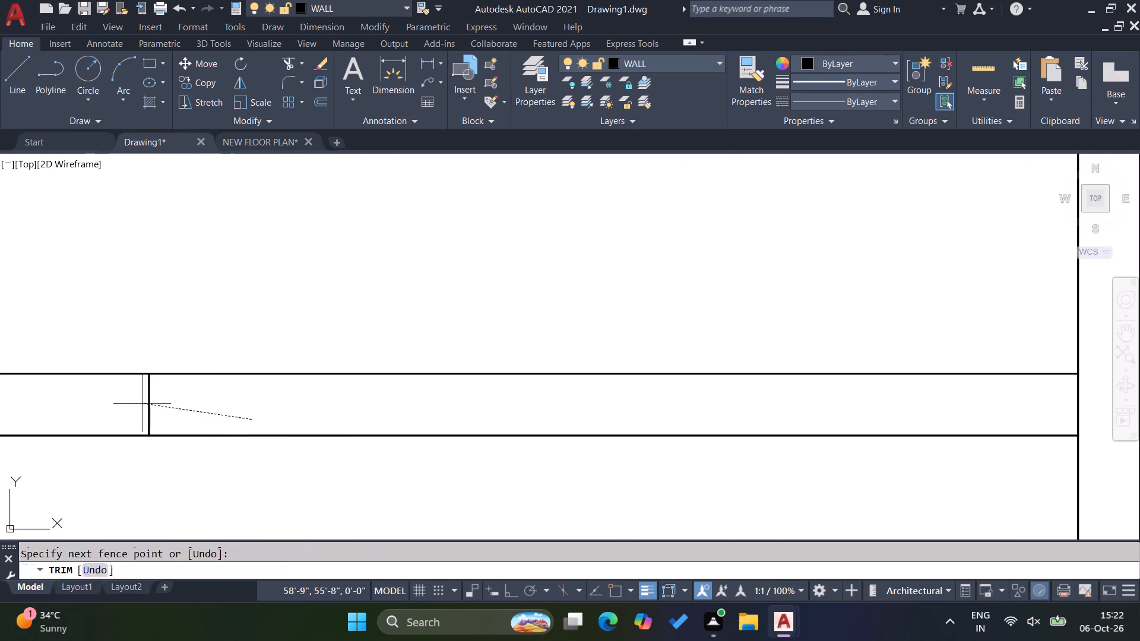
pyautogui.click(141, 404)
pyautogui.press('Escape')
pyautogui.press('Escape')
pyautogui.press('Escape')
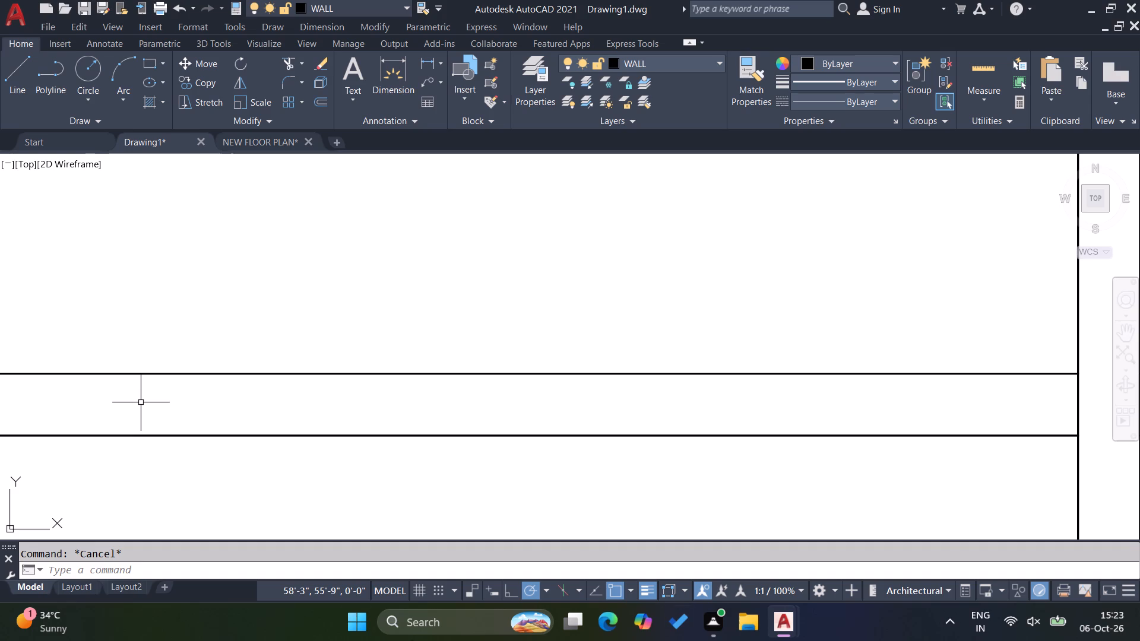
# Trim the top outer wall's inner face where both top-room partitions join it.
pyautogui.scroll(-1, 749, 634)
pyautogui.scroll(-1, 780, 591)
pyautogui.scroll(-3, 709, 456)
pyautogui.scroll(-1, 558, 339)
pyautogui.press('Escape')
pyautogui.press('Escape')
pyautogui.write('TR')
pyautogui.press('Return')
pyautogui.scroll(3, 525, 225)
pyautogui.click(527, 237)
pyautogui.click(517, 350)
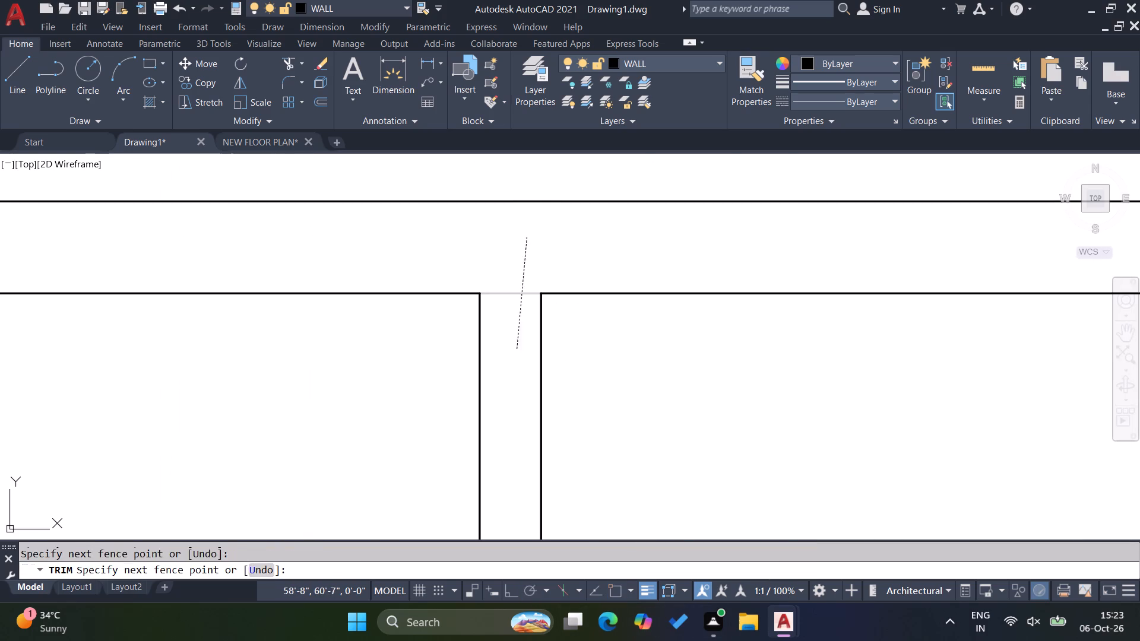
pyautogui.scroll(-3, 406, 290)
pyautogui.scroll(2, 1012, 282)
pyautogui.click(1015, 285)
pyautogui.click(1021, 338)
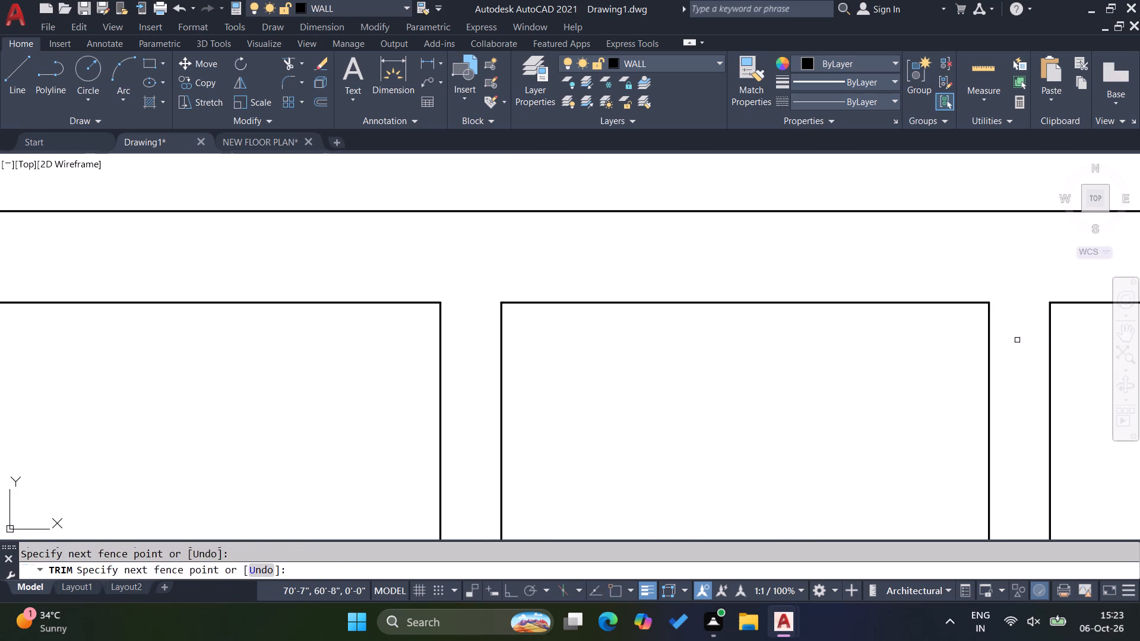
pyautogui.press('Escape')
pyautogui.scroll(-4, 774, 316)
pyautogui.press('Escape')
pyautogui.press('Escape')
# Offset the left wall face of both top rooms 3' to the right as door-opening guides.
pyautogui.scroll(1, 810, 425)
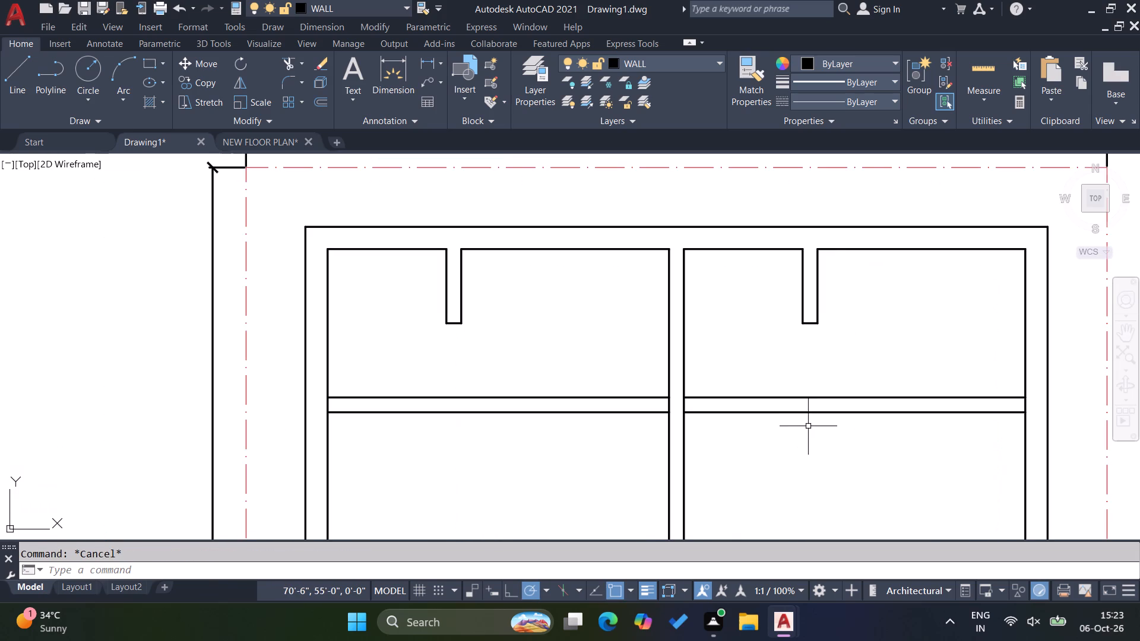
pyautogui.press('o')
pyautogui.press('Return')
pyautogui.write("3'")
pyautogui.press('Return')
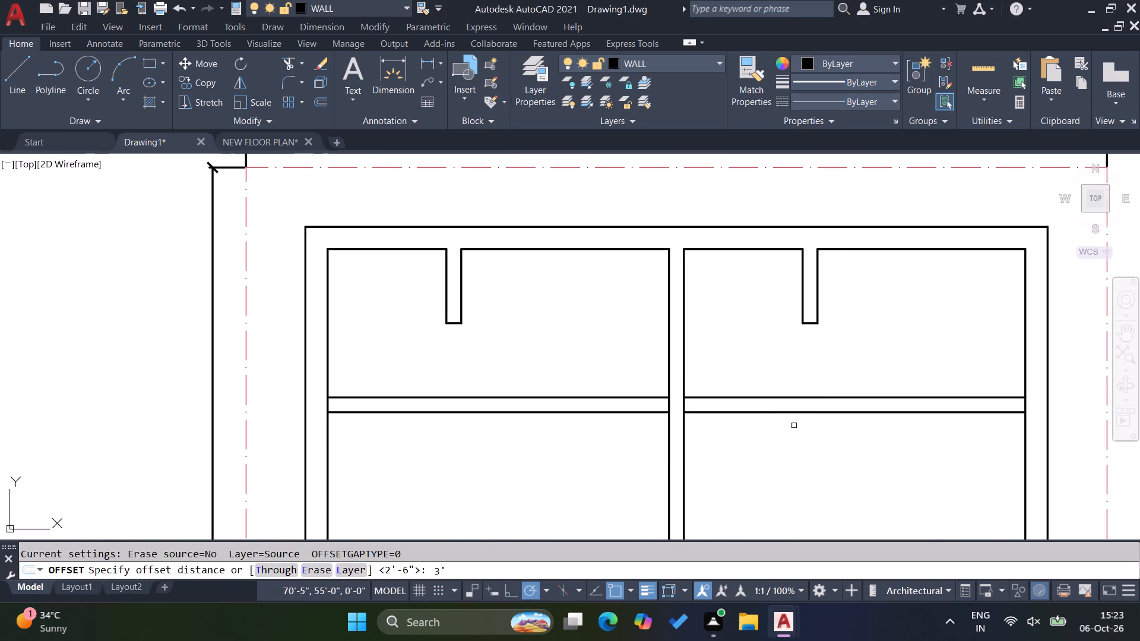
pyautogui.moveTo(685, 364); pyautogui.dragTo(701, 364)
pyautogui.click(734, 360)
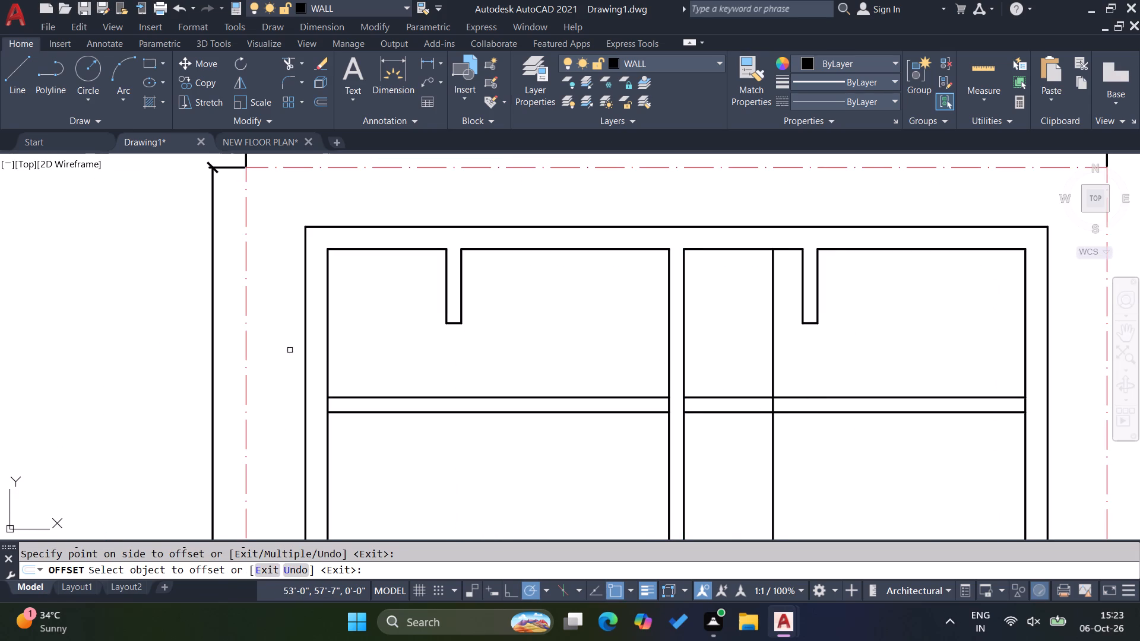
pyautogui.click(331, 346)
pyautogui.click(327, 339)
pyautogui.click(389, 351)
pyautogui.press('Escape')
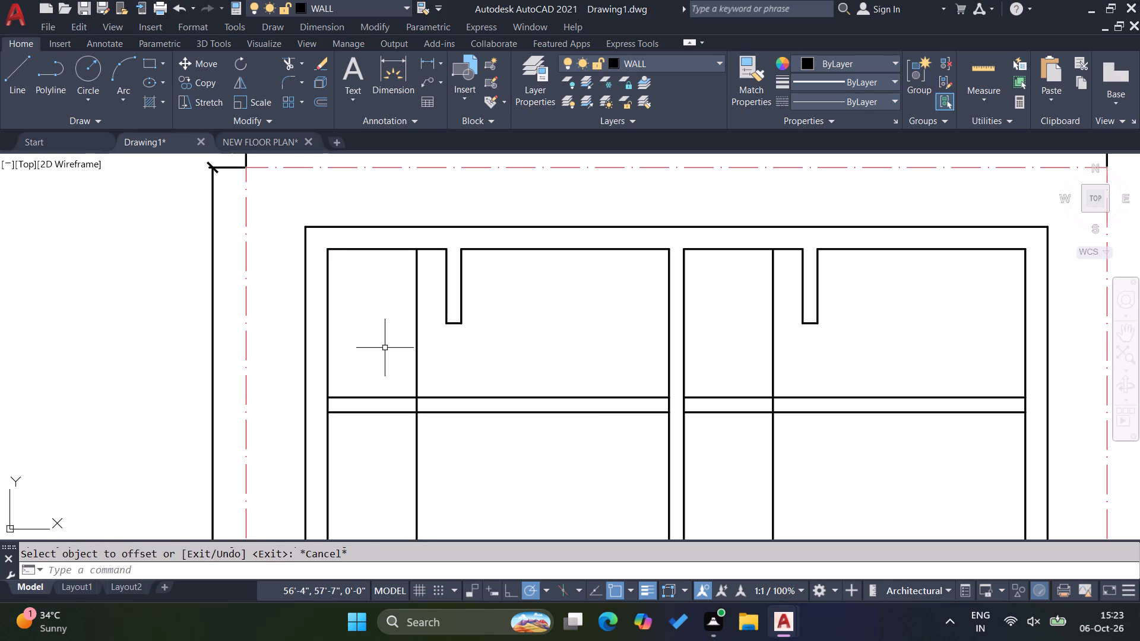
pyautogui.press('Escape')
# Trim the cross wall and guide lines below both top rooms to leave 3' openings with capped wall ends.
pyautogui.write('TR')
pyautogui.press('Return')
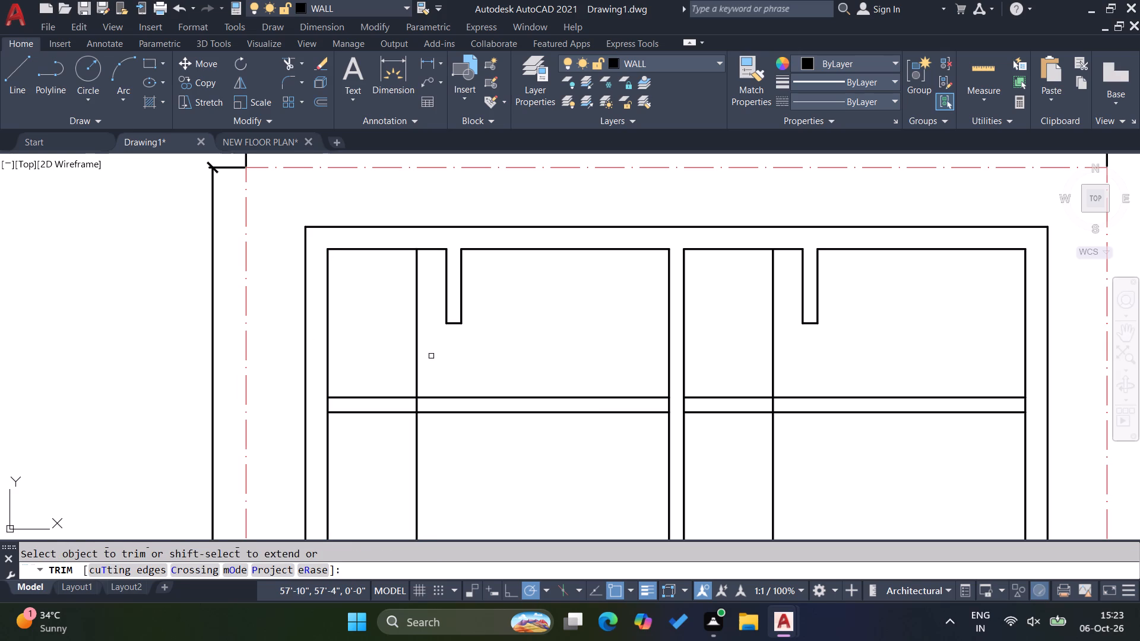
pyautogui.moveTo(432, 356); pyautogui.dragTo(422, 353)
pyautogui.click(362, 343)
pyautogui.moveTo(381, 362); pyautogui.dragTo(378, 368)
pyautogui.click(378, 445)
pyautogui.click(406, 423)
pyautogui.click(433, 423)
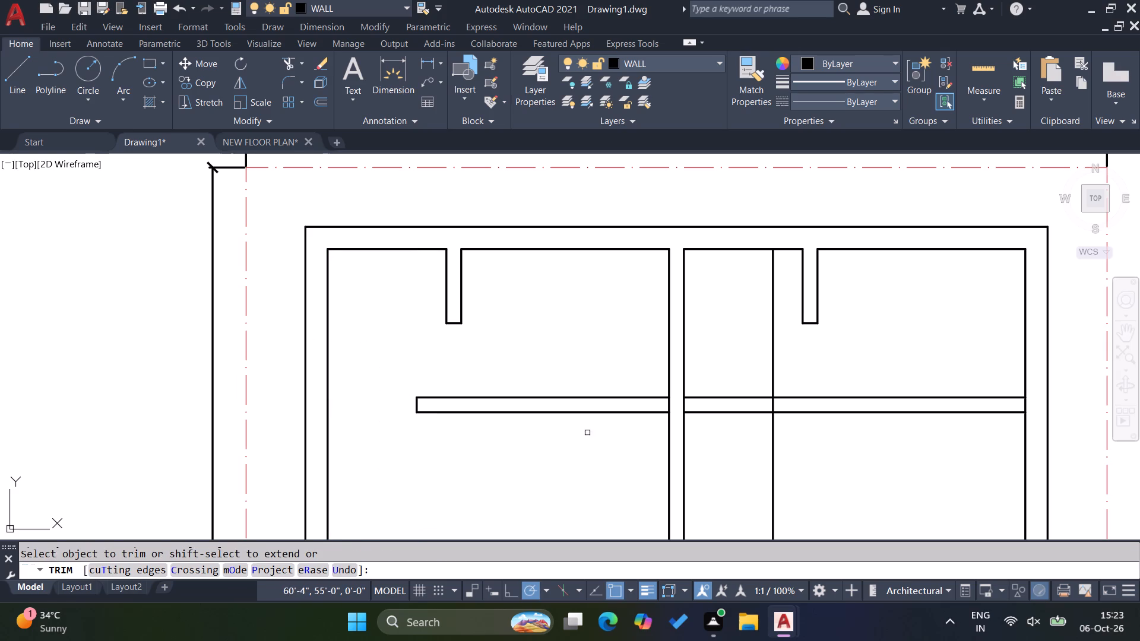
pyautogui.moveTo(782, 449); pyautogui.dragTo(796, 362)
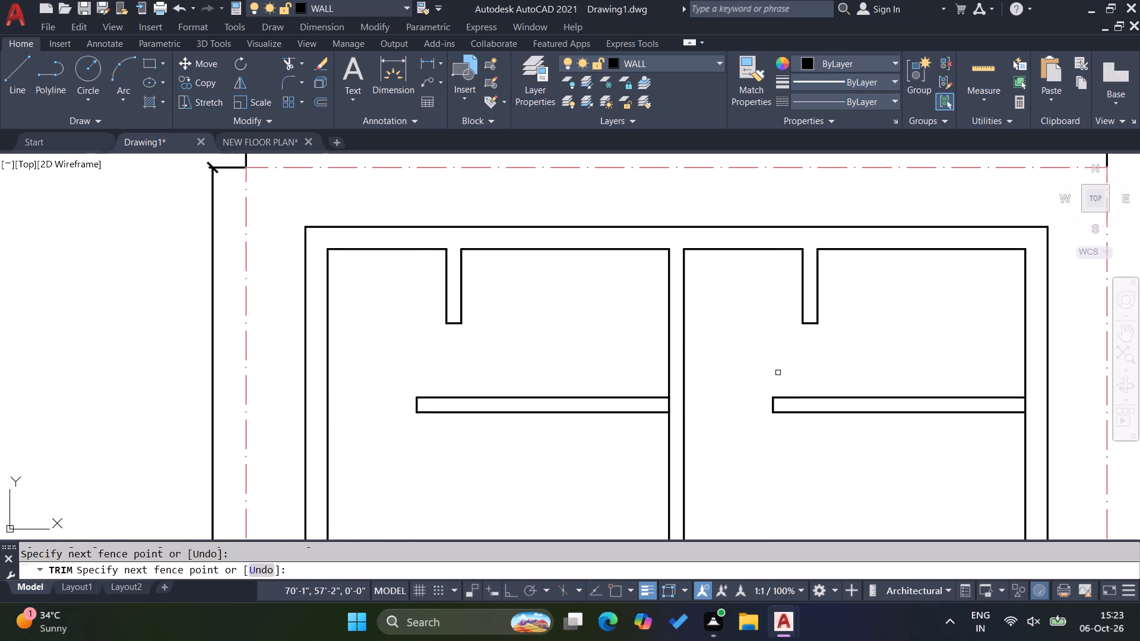
# Trim the right outer wall's inner face and the middle wall's left face where the top rooms' cross walls join.
pyautogui.scroll(-3, 675, 295)
pyautogui.scroll(6, 749, 316)
pyautogui.moveTo(794, 342); pyautogui.dragTo(788, 342)
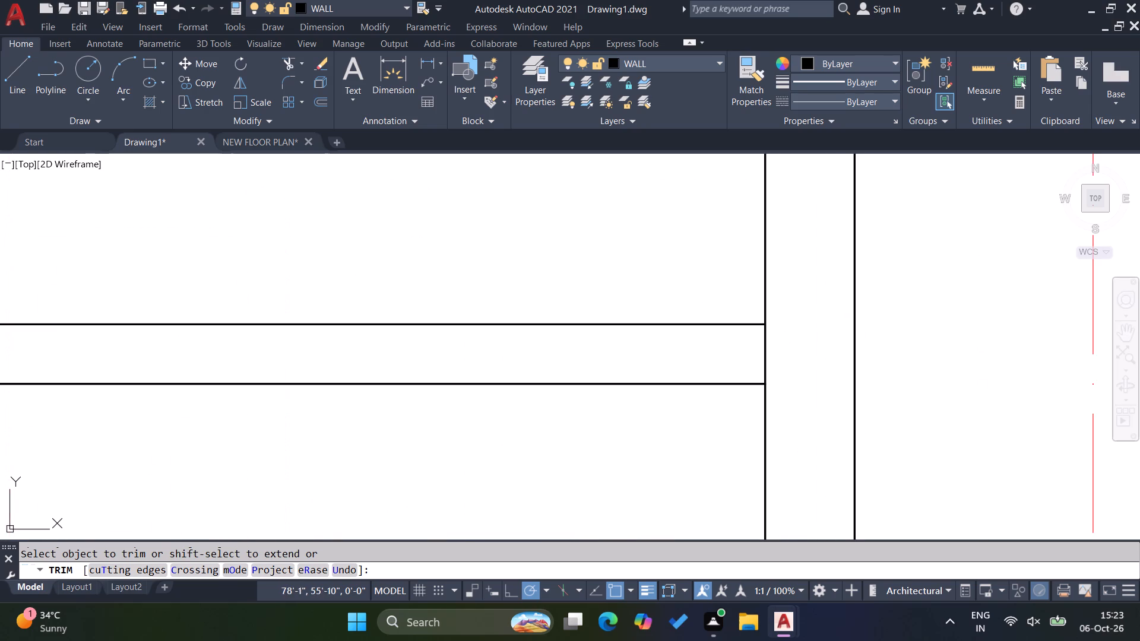
pyautogui.moveTo(788, 342); pyautogui.dragTo(784, 342)
pyautogui.click(727, 355)
pyautogui.scroll(-4, 807, 342)
pyautogui.scroll(3, 538, 352)
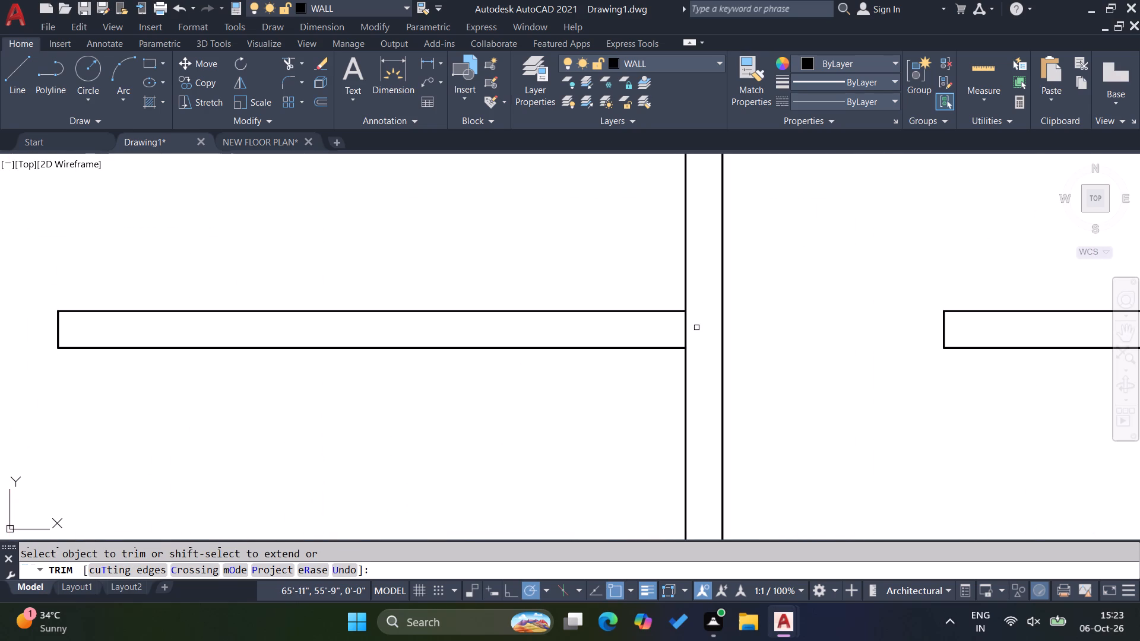
pyautogui.moveTo(696, 328); pyautogui.dragTo(691, 328)
pyautogui.click(661, 332)
pyautogui.press('Escape')
pyautogui.press('Escape')
pyautogui.press('Escape')
pyautogui.press('Escape')
pyautogui.press('Escape')
# Trim the right outer wall's inner face where the lower cross wall stub meets it.
pyautogui.scroll(-3, 631, 337)
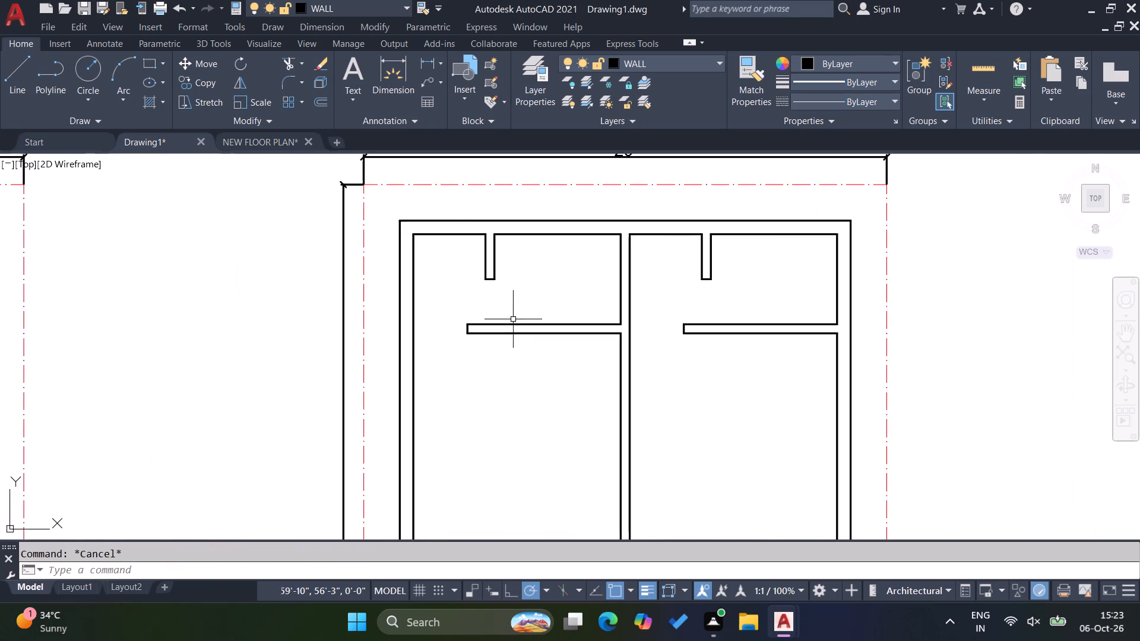
pyautogui.scroll(-3, 506, 320)
pyautogui.scroll(3, 512, 402)
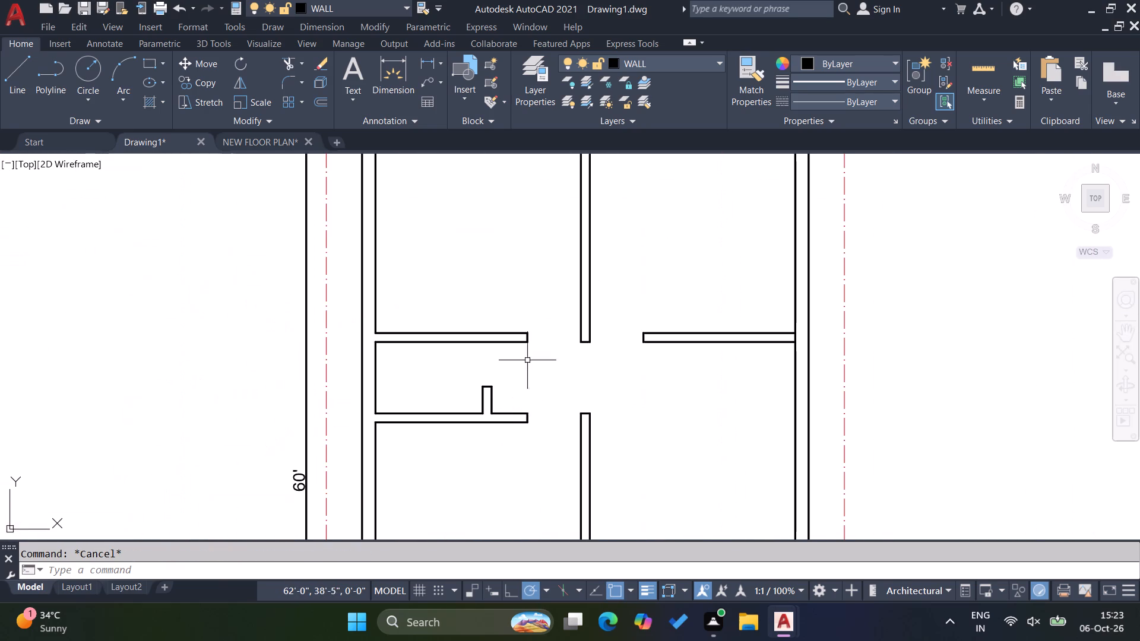
pyautogui.scroll(1, 787, 342)
pyautogui.write('TR')
pyautogui.press('Return')
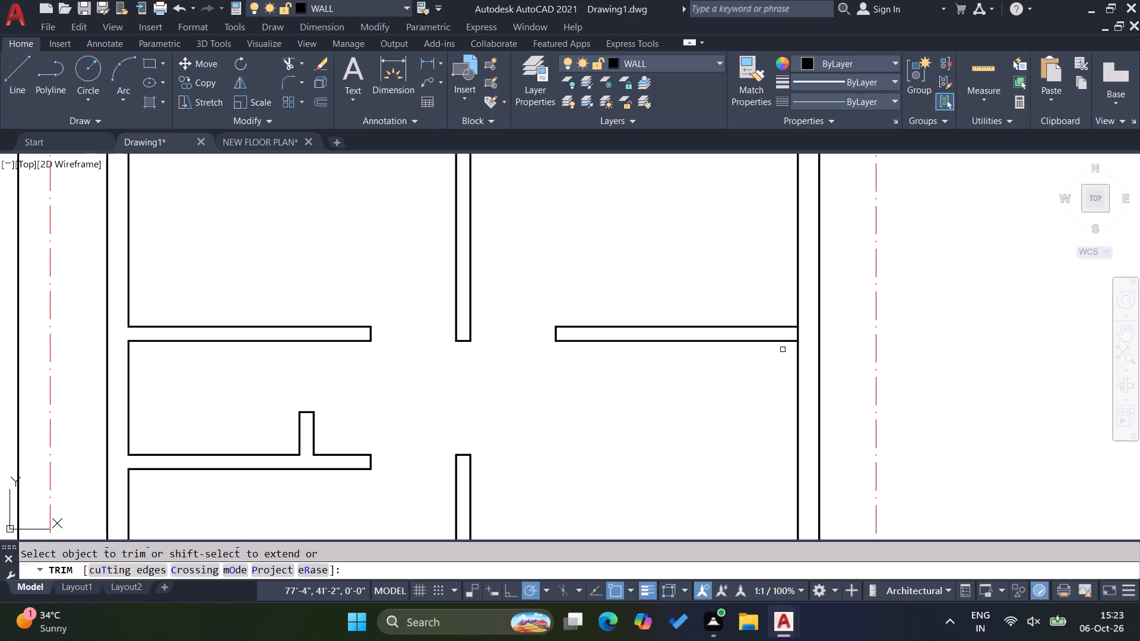
pyautogui.scroll(3, 794, 339)
pyautogui.moveTo(823, 331); pyautogui.dragTo(818, 330)
pyautogui.click(735, 319)
pyautogui.press('Escape')
pyautogui.press('Escape')
# Extend both faces of the partition between the two small rooms down to the bottom wall's lower face.
pyautogui.scroll(-4, 731, 320)
pyautogui.scroll(-3, 645, 300)
pyautogui.scroll(3, 563, 449)
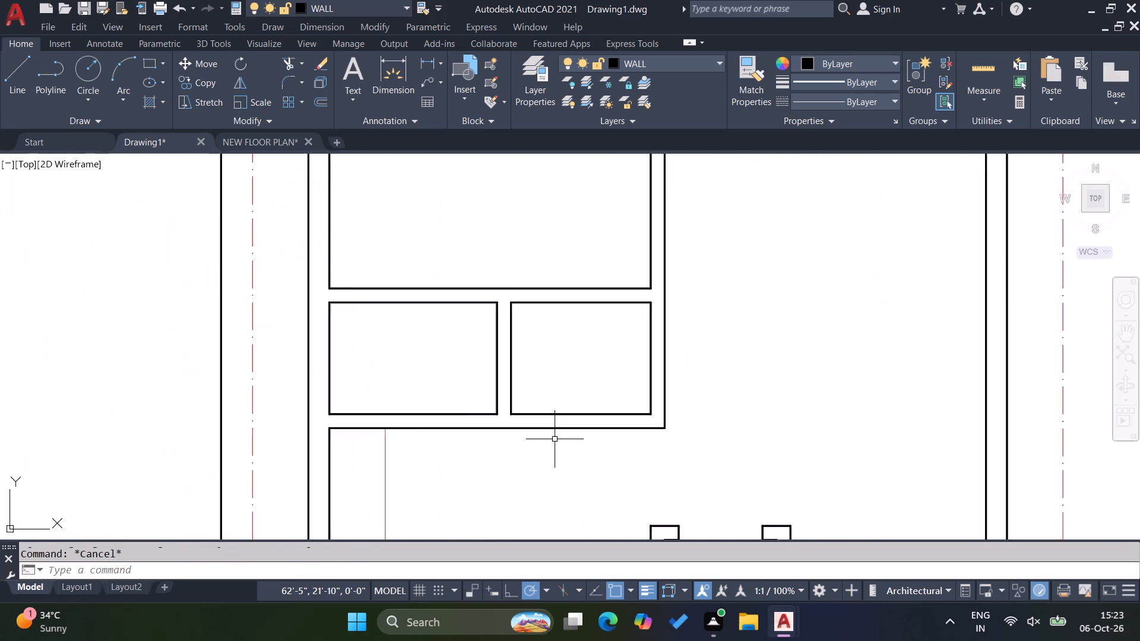
pyautogui.scroll(1, 555, 439)
pyautogui.scroll(-1, 584, 423)
pyautogui.scroll(2, 512, 398)
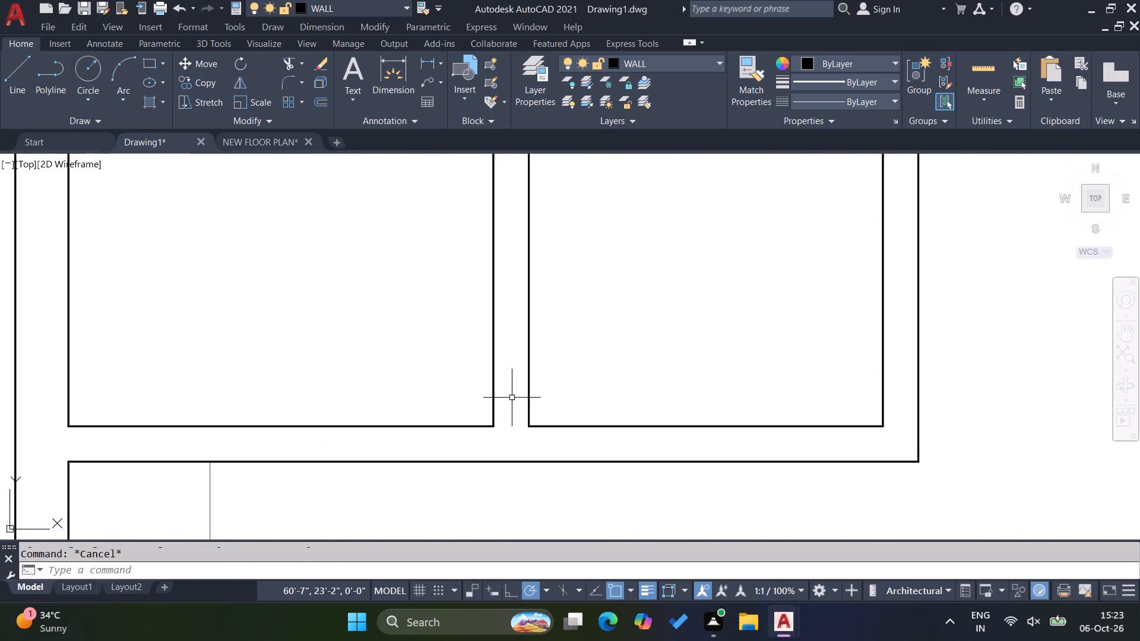
pyautogui.write('EX')
pyautogui.press('Return')
pyautogui.moveTo(548, 395); pyautogui.dragTo(533, 394)
pyautogui.click(459, 373)
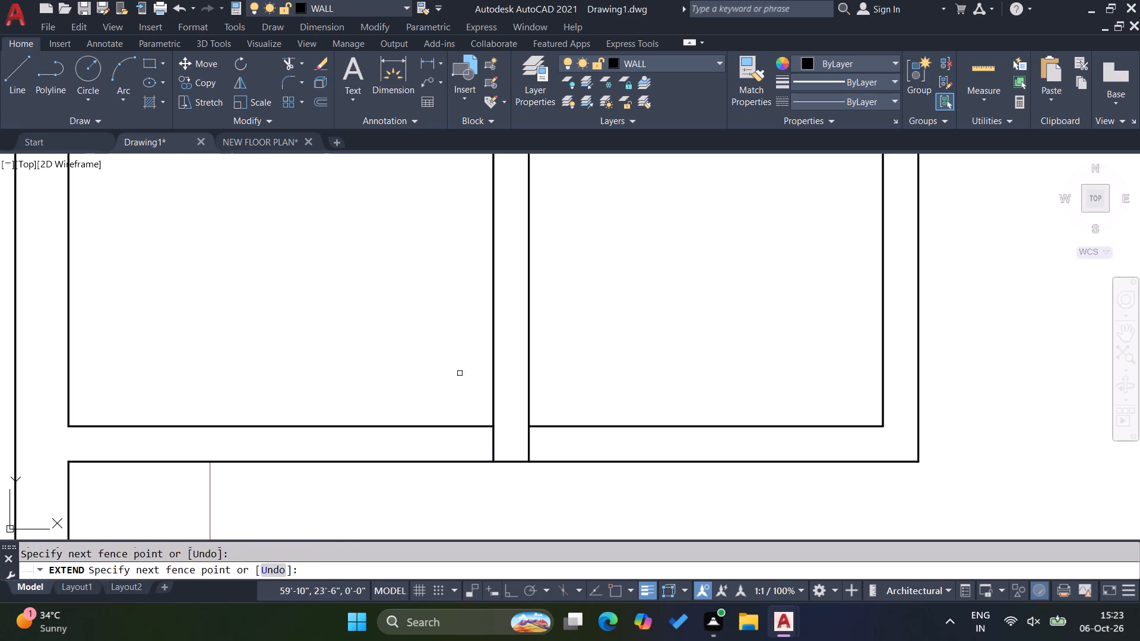
pyautogui.press('Escape')
pyautogui.press('Escape')
# Offset both faces of the small rooms' partition 3' outward into each room as door-opening guides.
pyautogui.press('o')
pyautogui.press('Return')
pyautogui.write("3'")
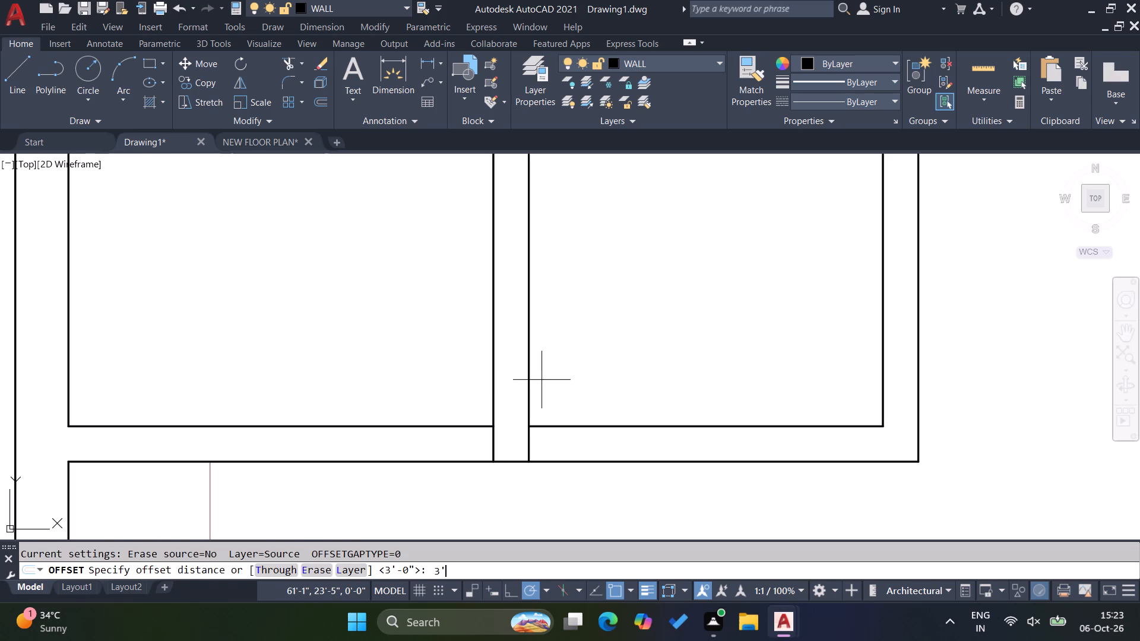
pyautogui.press('Return')
pyautogui.click(529, 406)
pyautogui.click(585, 398)
pyautogui.moveTo(495, 383); pyautogui.dragTo(489, 380)
pyautogui.click(446, 368)
pyautogui.press('Escape')
pyautogui.press('Escape')
pyautogui.press('Escape')
# Trim the bottom wall and guide lines to cut a 3' opening on each side of the small rooms' partition.
pyautogui.write('TR')
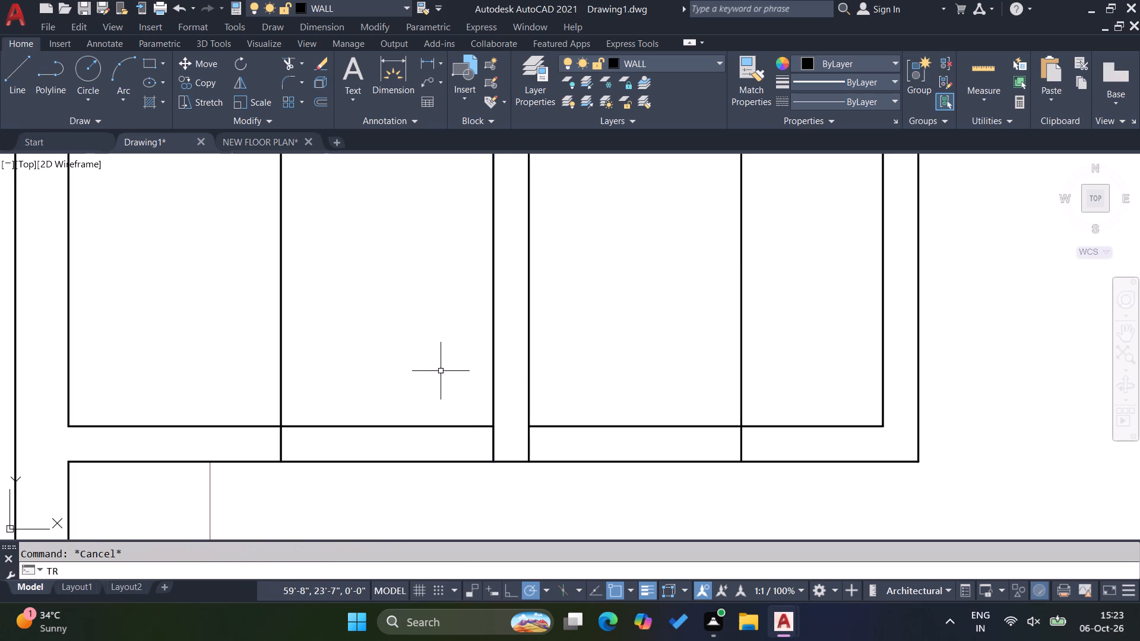
pyautogui.press('Return')
pyautogui.moveTo(252, 369); pyautogui.dragTo(328, 507)
pyautogui.moveTo(625, 464); pyautogui.dragTo(638, 417)
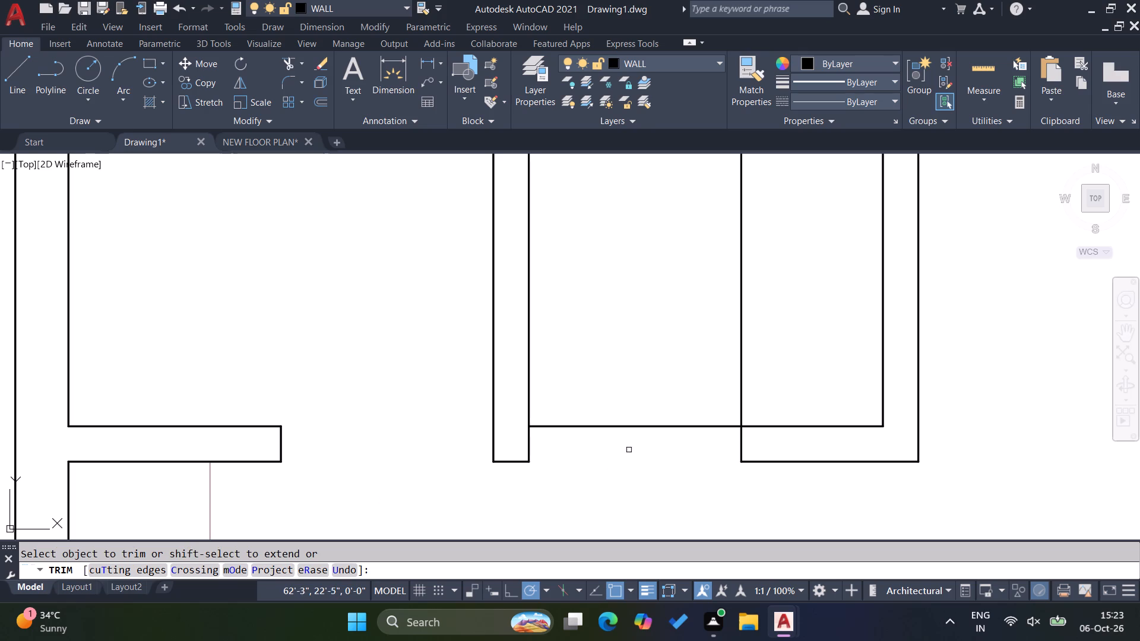
pyautogui.moveTo(638, 417); pyautogui.dragTo(641, 414)
pyautogui.moveTo(648, 414); pyautogui.dragTo(645, 427)
pyautogui.click(642, 437)
pyautogui.click(760, 363)
pyautogui.press('Escape')
pyautogui.press('Escape')
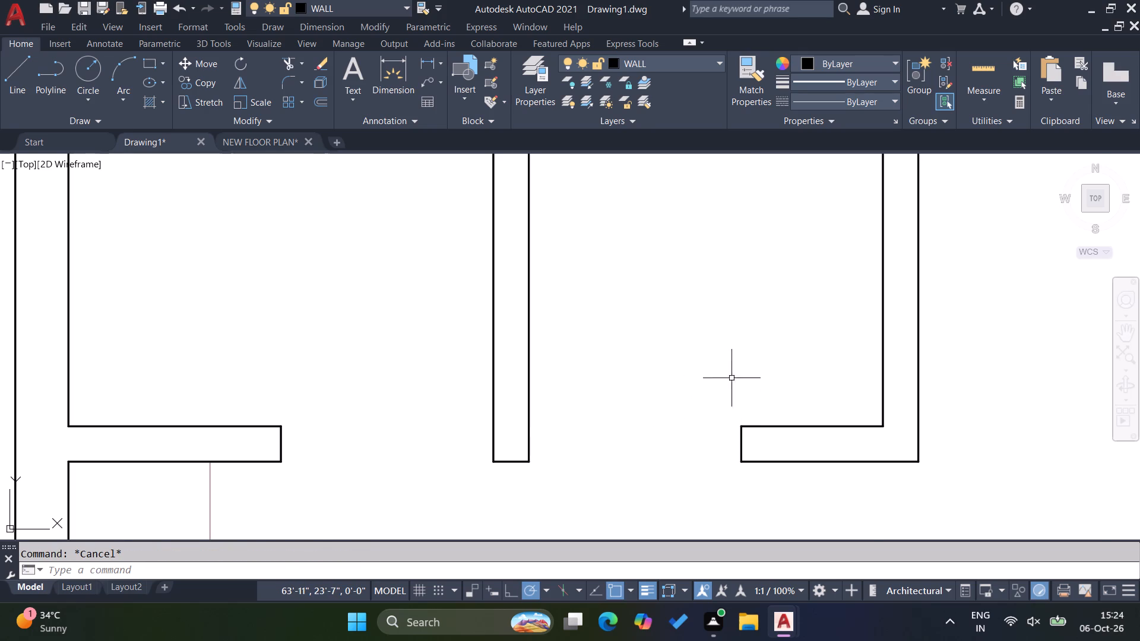
# Offset the right small room's upper wall face down and right wall face left by 2' for counter edges.
pyautogui.scroll(-2, 668, 393)
pyautogui.press('Escape')
pyautogui.press('Escape')
pyautogui.press('o')
pyautogui.press('Return')
pyautogui.press('2')
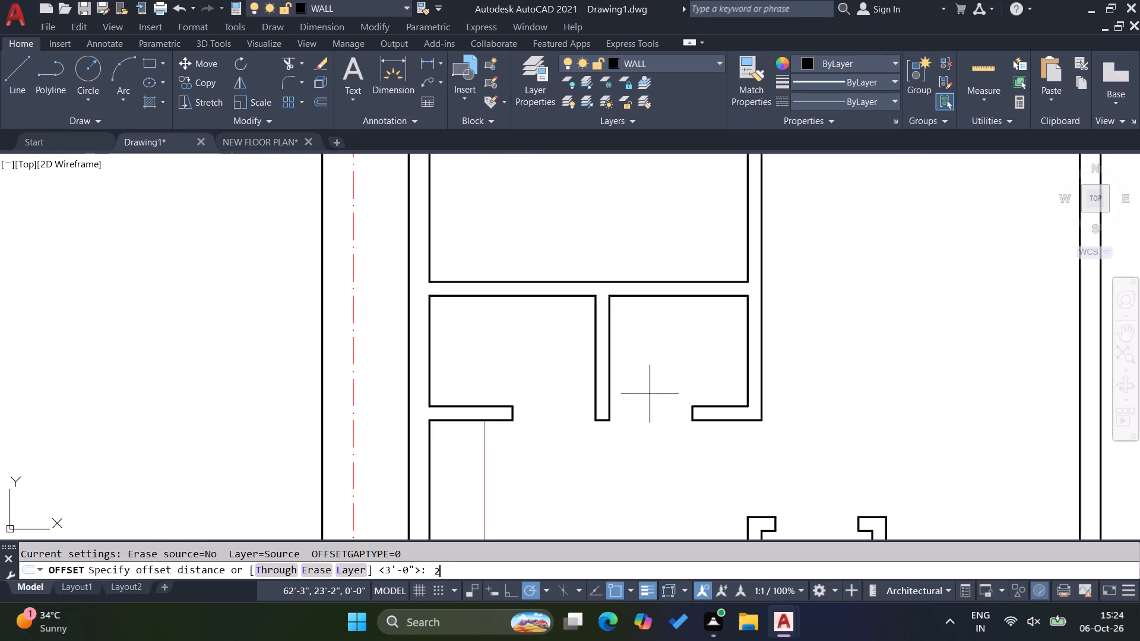
pyautogui.press("'")
pyautogui.press('Return')
pyautogui.click(649, 296)
pyautogui.click(654, 339)
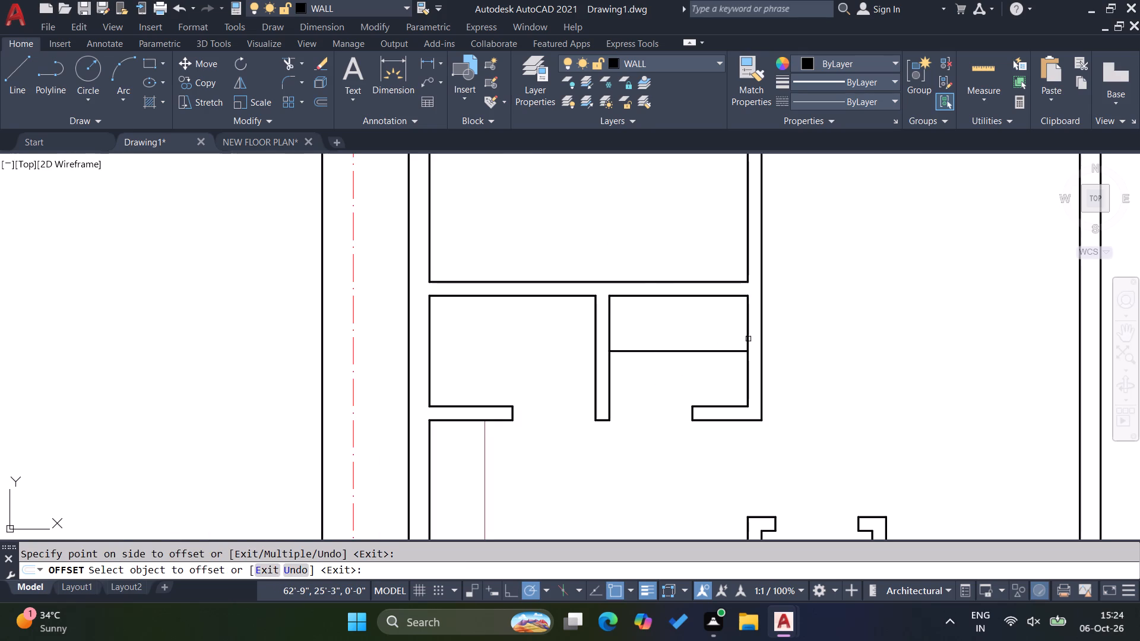
pyautogui.moveTo(748, 340); pyautogui.dragTo(741, 340)
pyautogui.click(692, 340)
pyautogui.press('Escape')
pyautogui.press('Escape')
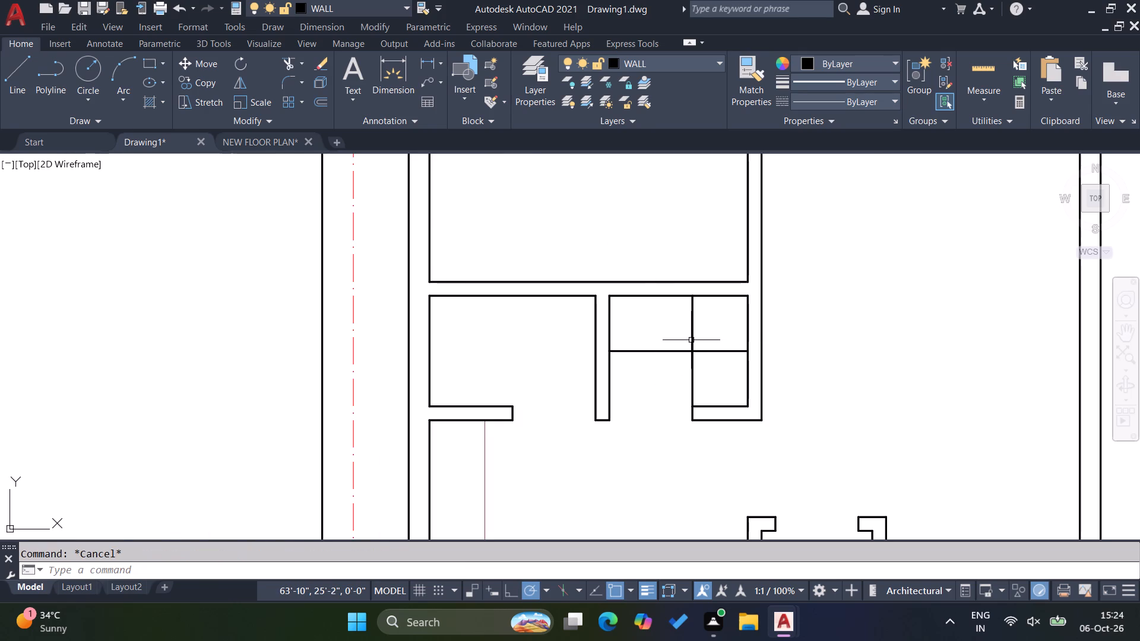
pyautogui.press('Escape')
# Move the right small room's vertical counter line 6" to the right.
pyautogui.scroll(1, 686, 383)
pyautogui.moveTo(735, 389); pyautogui.dragTo(720, 389)
pyautogui.click(672, 374)
pyautogui.press('m')
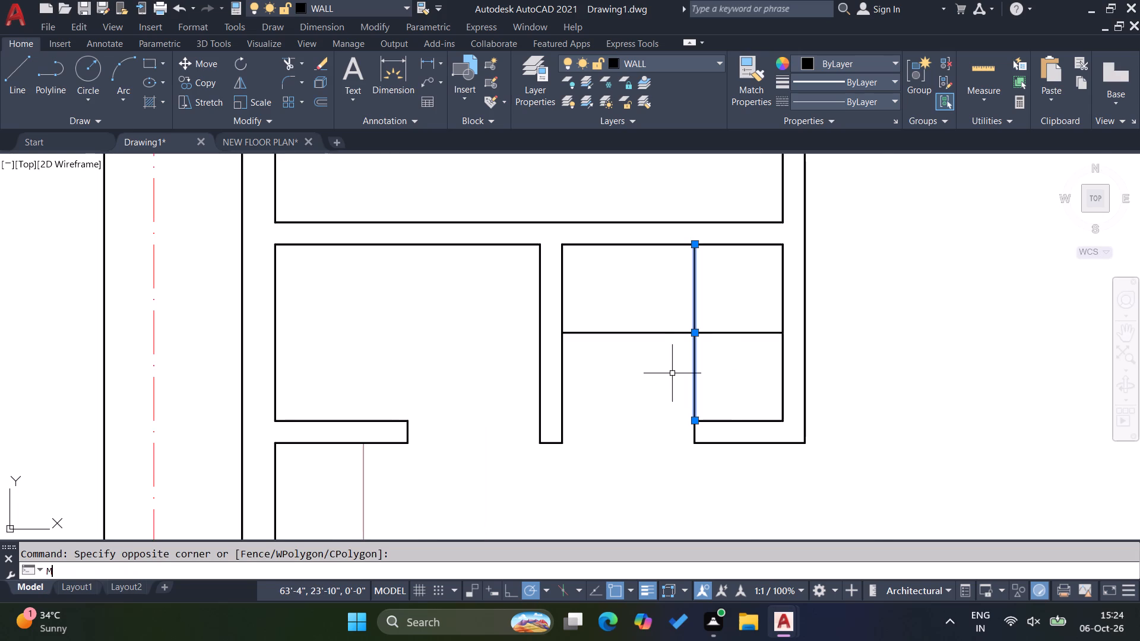
pyautogui.press('Return')
pyautogui.scroll(2, 714, 392)
pyautogui.click(672, 384)
pyautogui.press('6')
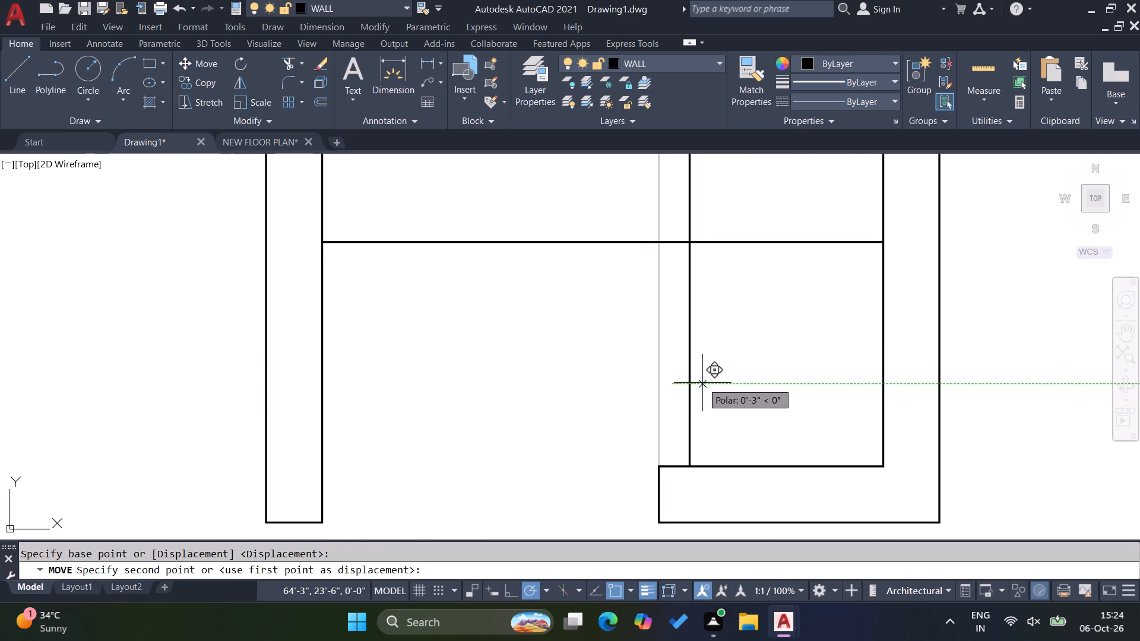
pyautogui.press('Return')
# Trim the overlapping ends of the two counter lines to form an L-shaped counter edge.
pyautogui.write('TR')
pyautogui.press('Return')
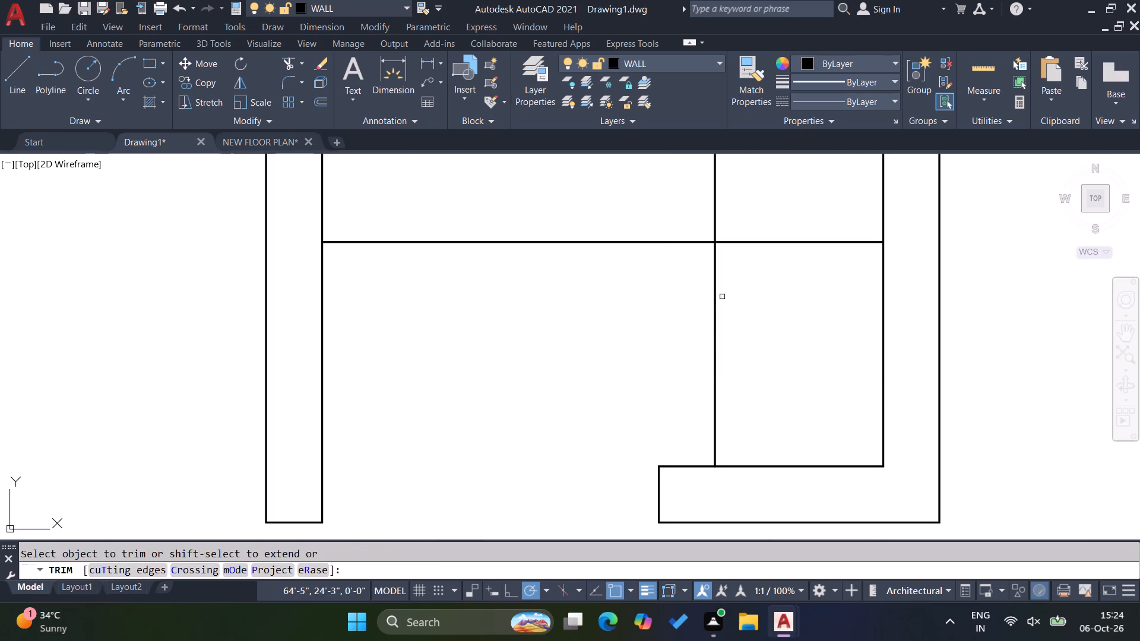
pyautogui.moveTo(745, 262); pyautogui.dragTo(616, 192)
pyautogui.scroll(-3, 660, 297)
pyautogui.press('Escape')
pyautogui.press('Escape')
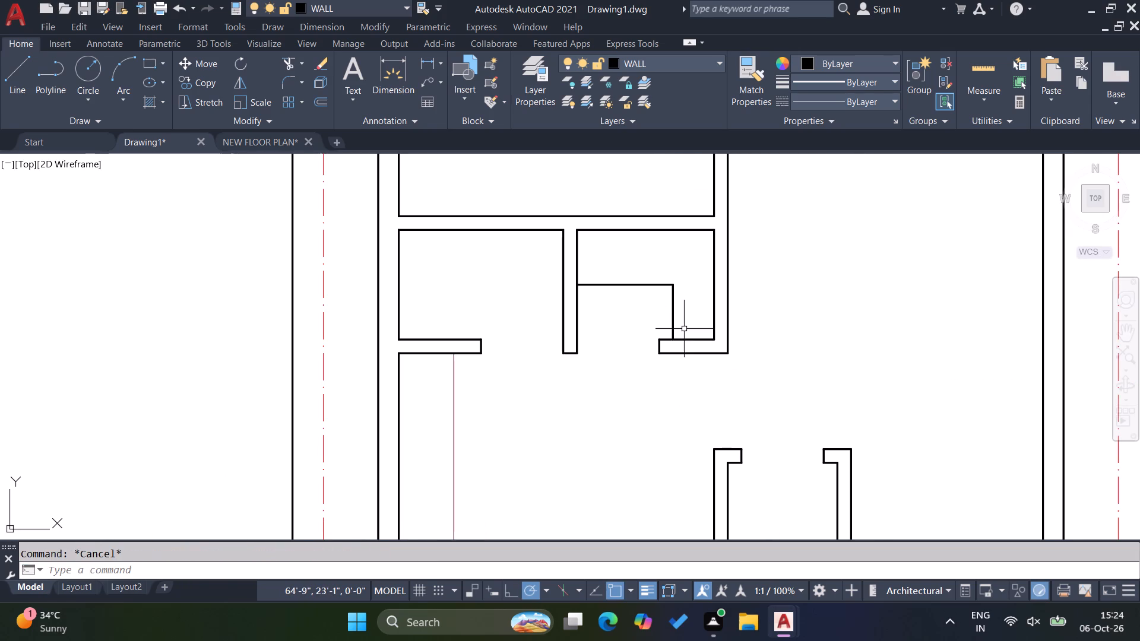
pyautogui.press('Escape')
# Extend the left small room's upper and lower wall faces across the left outer wall to its outer face.
pyautogui.write('EX')
pyautogui.press('Return')
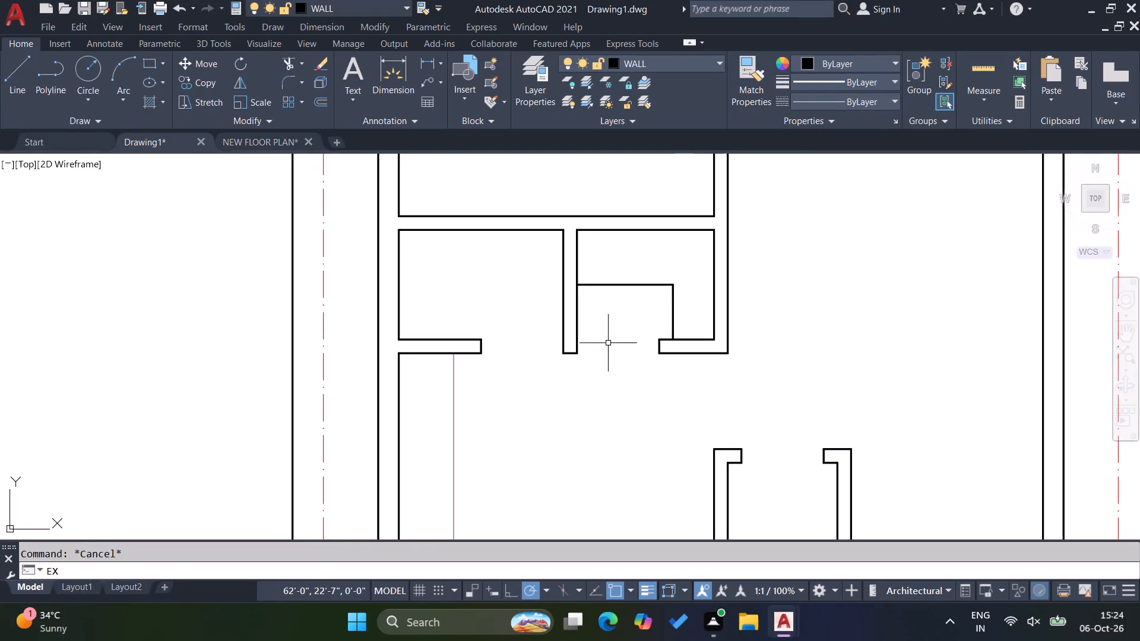
pyautogui.click(412, 321)
pyautogui.click(422, 350)
pyautogui.click(420, 224)
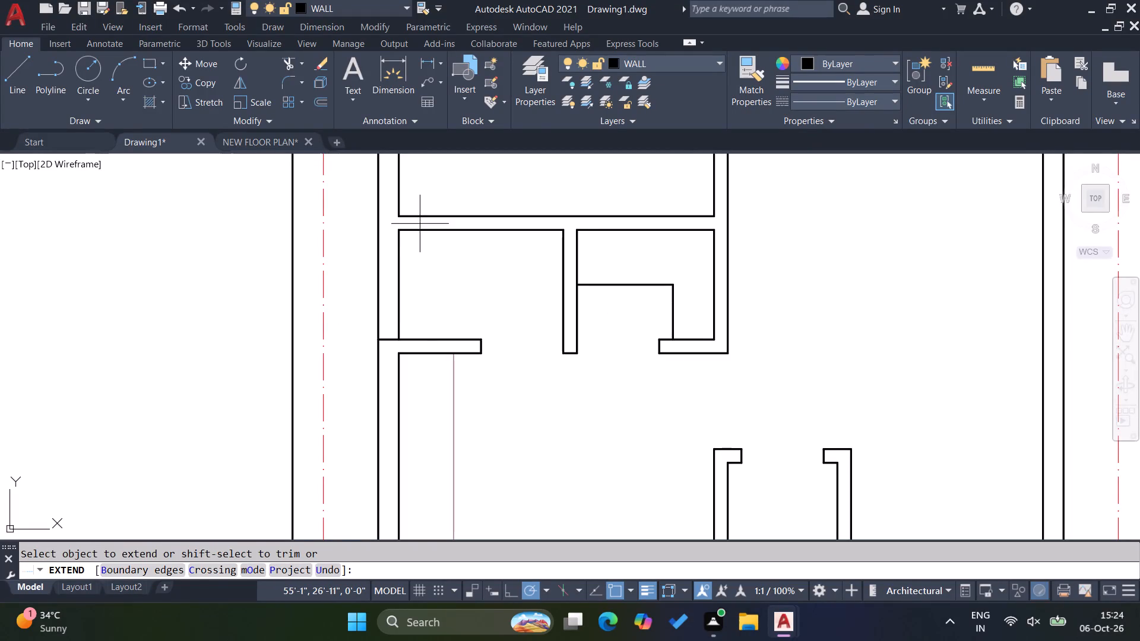
pyautogui.click(419, 246)
pyautogui.press('Escape')
pyautogui.press('Escape')
# Match the properties of the thin counter line beside the kitchen sink room onto both L-shaped counter lines.
pyautogui.press('m')
pyautogui.press('a')
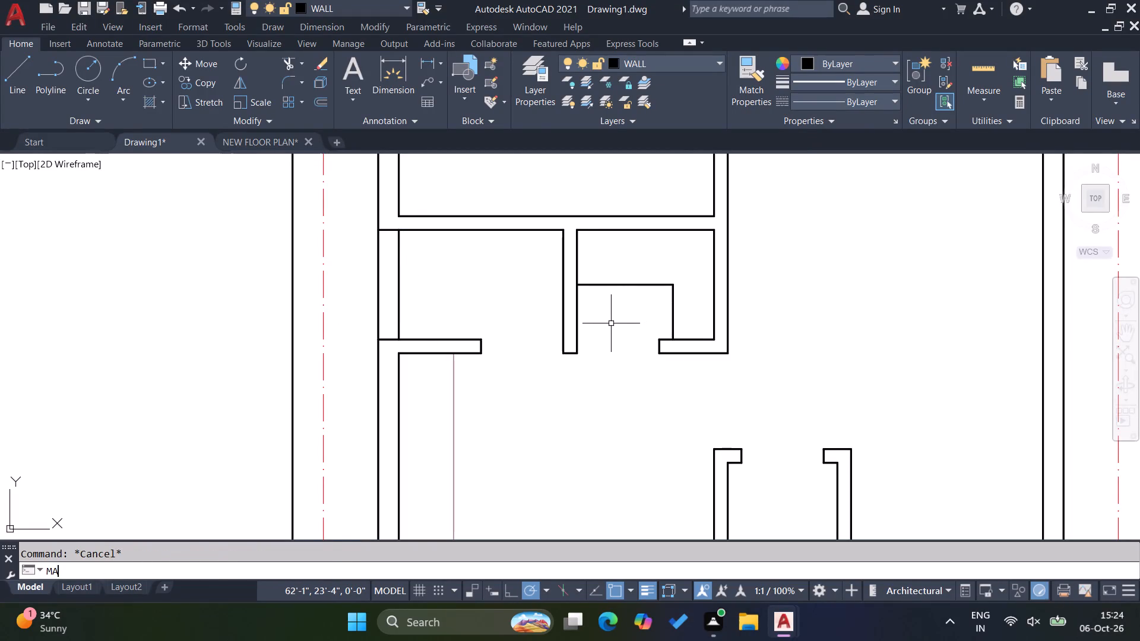
pyautogui.press('Return')
pyautogui.scroll(-3, 655, 335)
pyautogui.scroll(2, 691, 394)
pyautogui.click(691, 414)
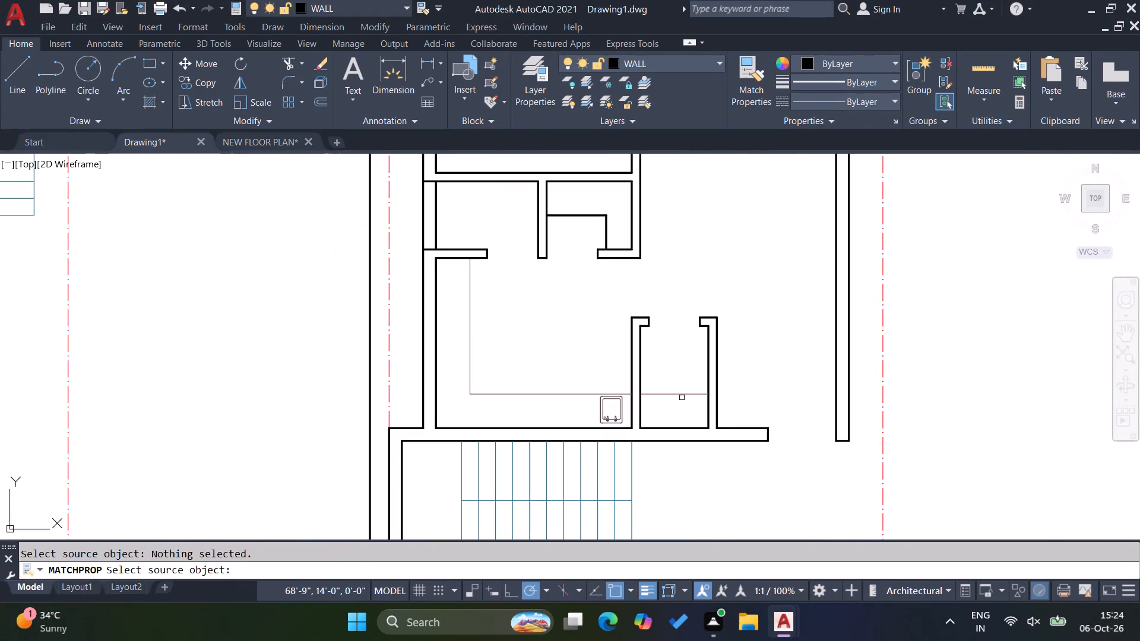
pyautogui.click(679, 396)
pyautogui.scroll(-1, 672, 389)
pyautogui.scroll(3, 607, 256)
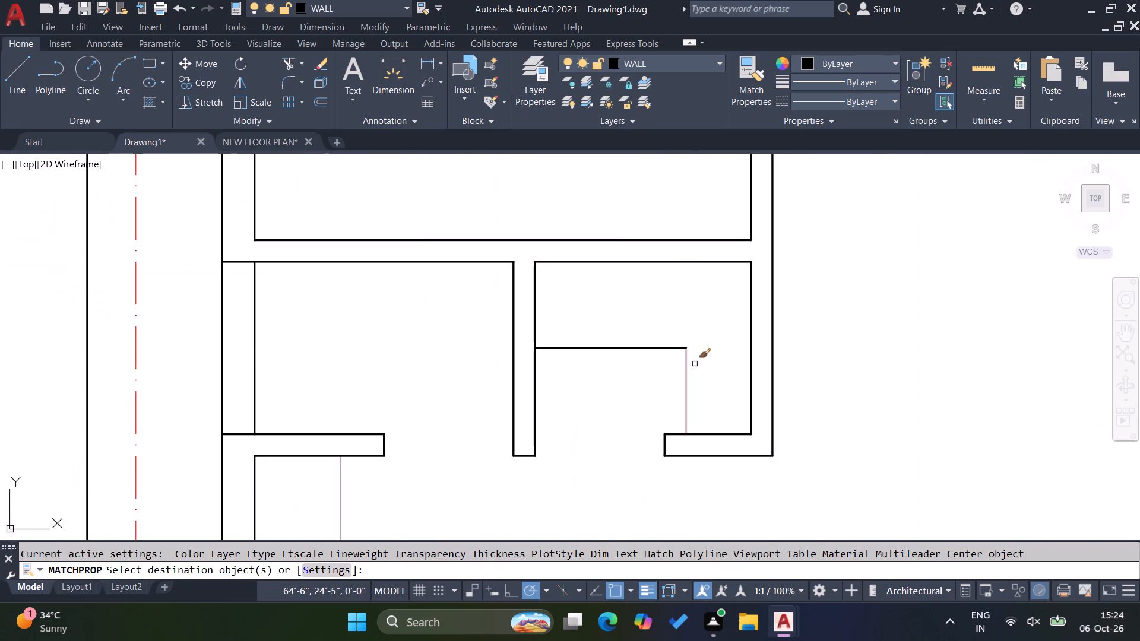
pyautogui.moveTo(699, 367); pyautogui.dragTo(687, 360)
pyautogui.click(642, 328)
pyautogui.press('Escape')
pyautogui.press('Escape')
pyautogui.press('Escape')
pyautogui.scroll(-3, 616, 331)
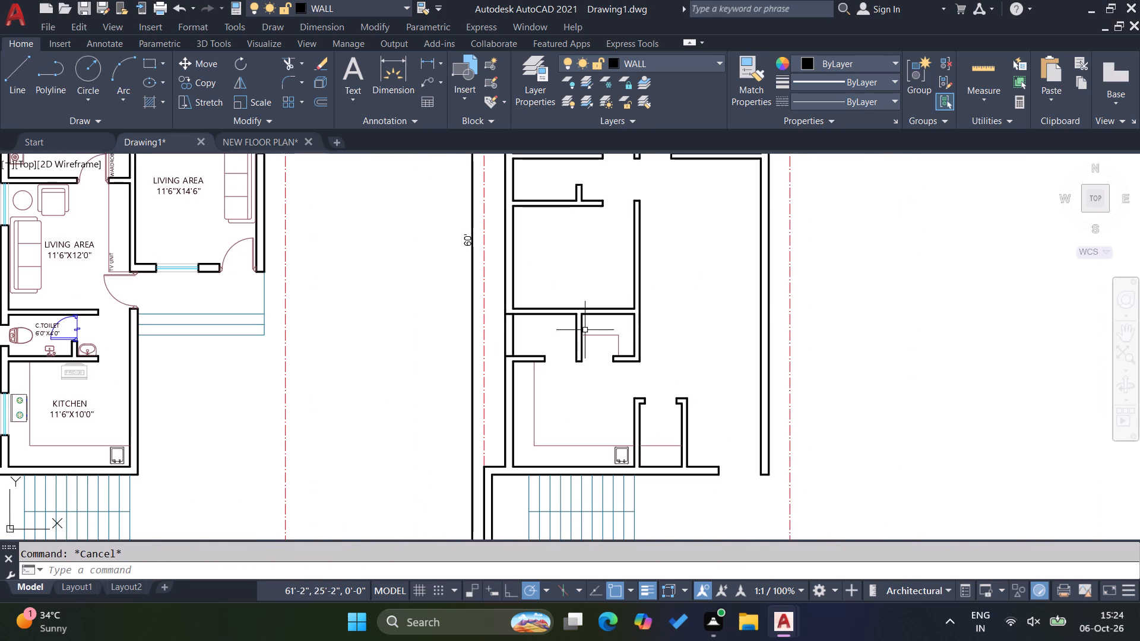
# Draw a short vertical line across the bottom wall at the middle of the narrow room beside the kitchen.
pyautogui.press('Escape')
pyautogui.press('Escape')
pyautogui.scroll(1, 625, 419)
pyautogui.press('Escape')
pyautogui.press('Escape')
pyautogui.scroll(-2, 600, 443)
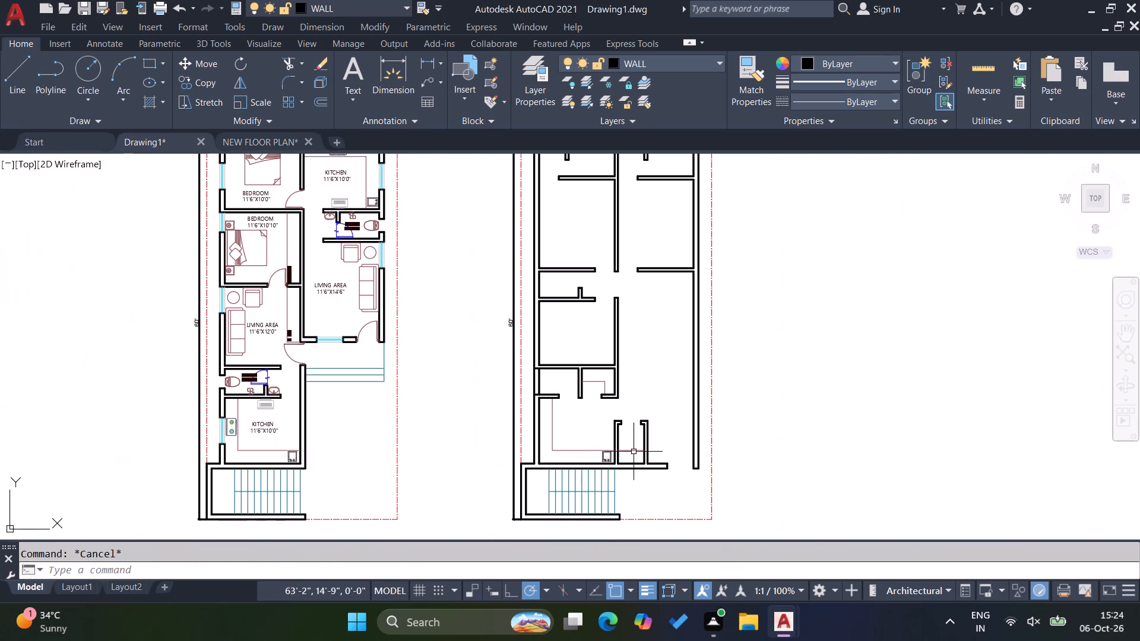
pyautogui.scroll(3, 627, 466)
pyautogui.press('l')
pyautogui.press('Return')
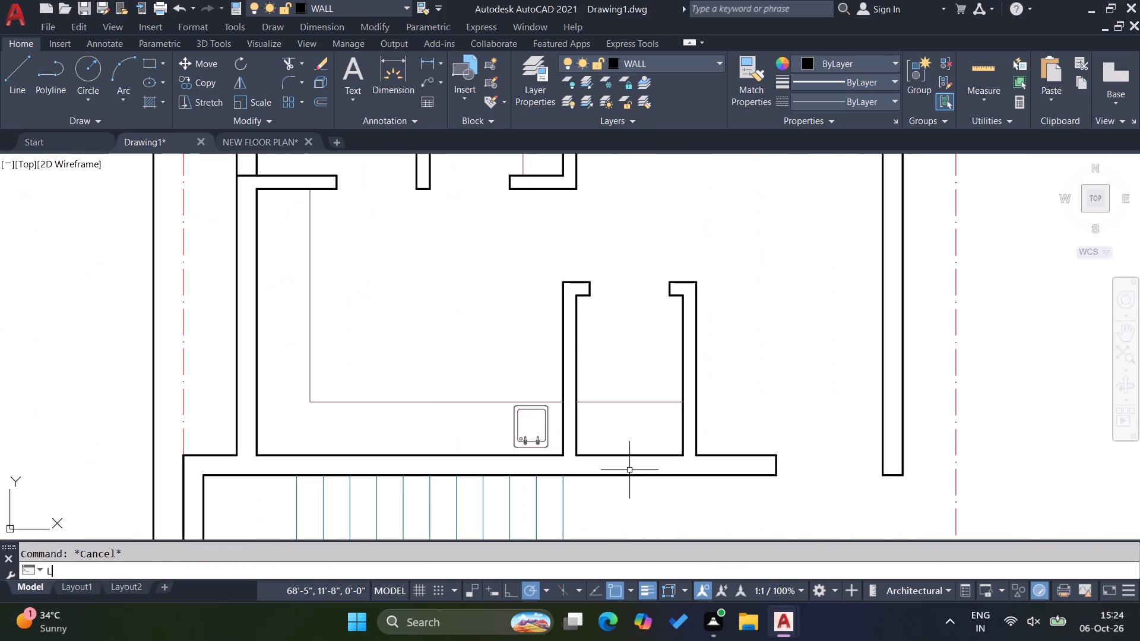
pyautogui.click(631, 451)
pyautogui.click(626, 494)
pyautogui.press('Escape')
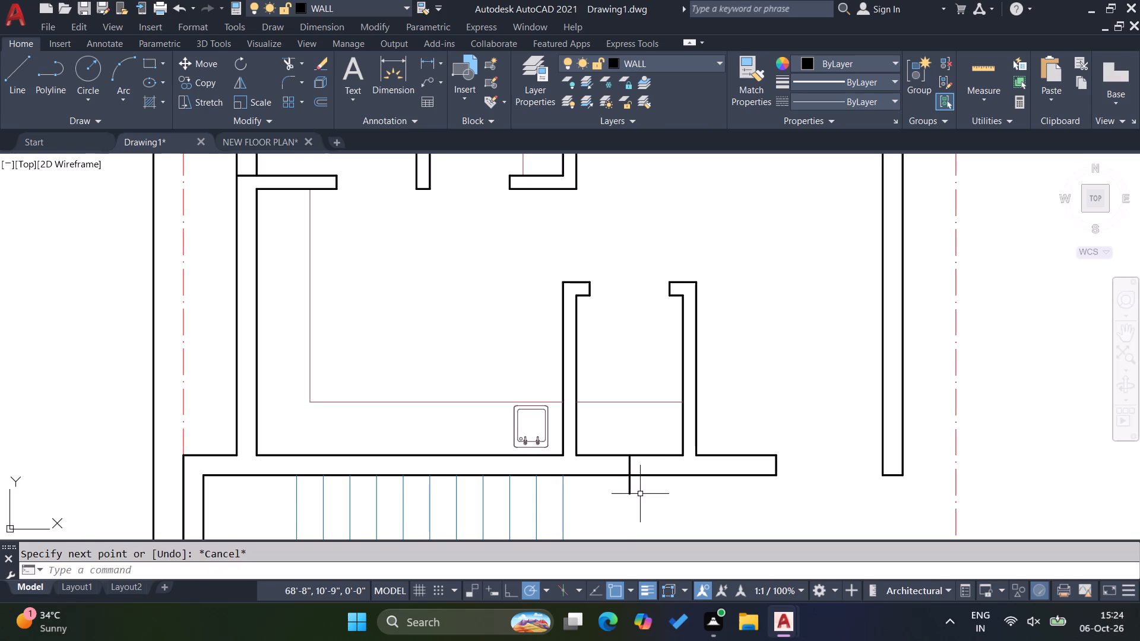
pyautogui.press('Escape')
pyautogui.press('Escape')
pyautogui.press('Escape')
# Offset the short line across the bottom wall by 1' to each side.
pyautogui.press('o')
pyautogui.press('Return')
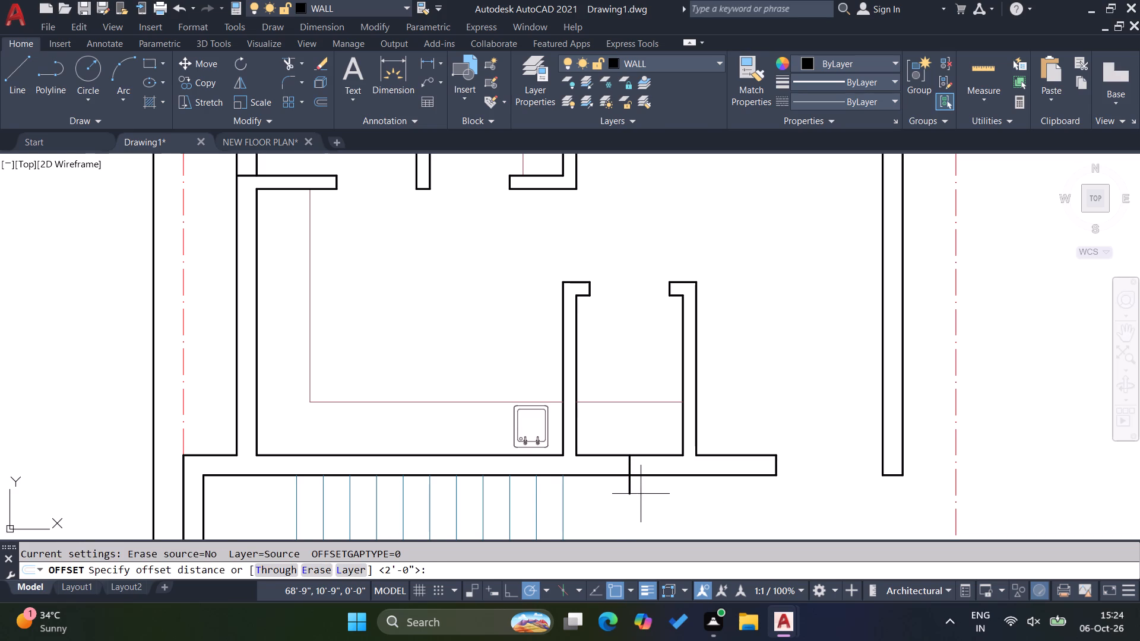
pyautogui.write("1'")
pyautogui.press('Return')
pyautogui.click(629, 488)
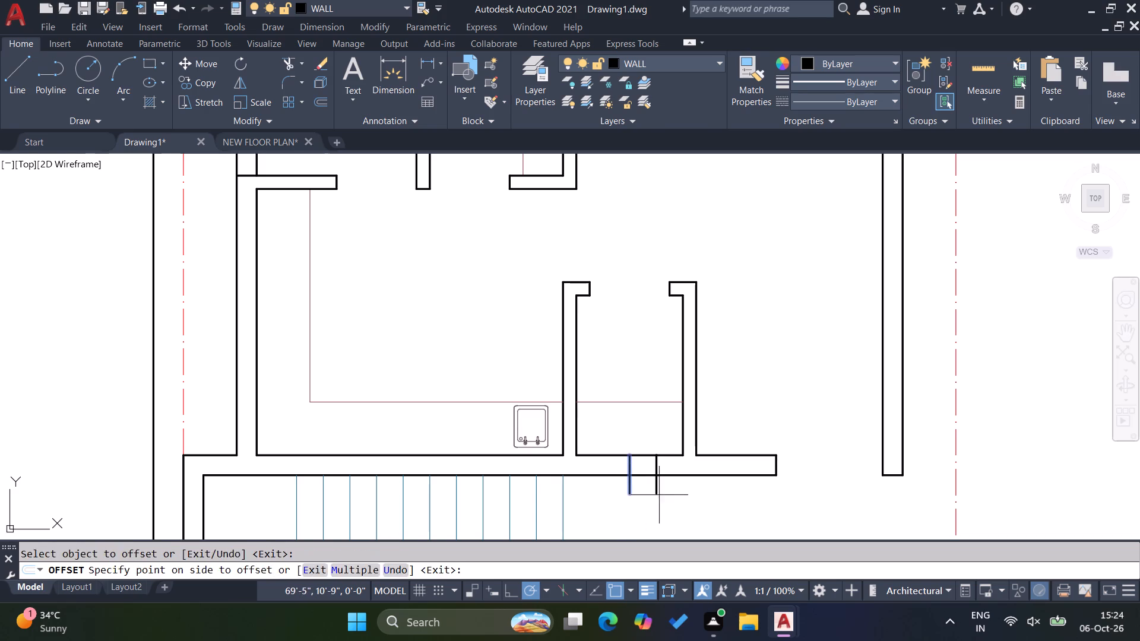
pyautogui.click(659, 495)
pyautogui.click(631, 487)
pyautogui.click(598, 484)
pyautogui.press('Escape')
pyautogui.press('Escape')
# Trim the overhanging line ends, the centre line and both wall faces between the offset lines to cut an opening in the bottom wall.
pyautogui.write('TR')
pyautogui.press('Return')
pyautogui.scroll(2, 606, 485)
pyautogui.click(582, 491)
pyautogui.click(767, 485)
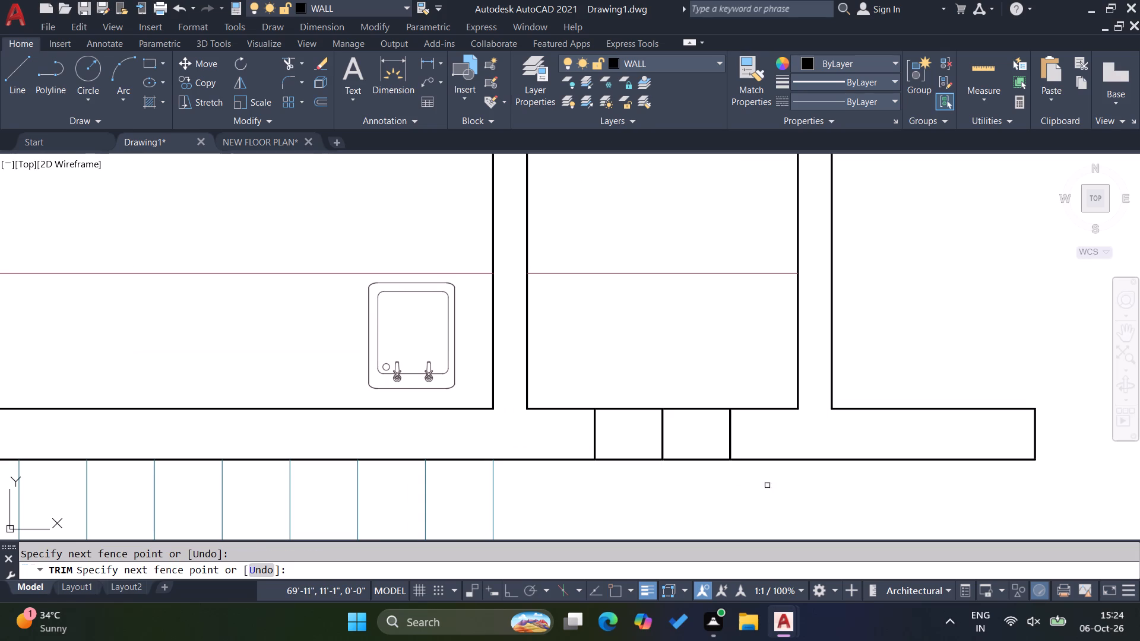
pyautogui.click(662, 471)
pyautogui.click(690, 394)
pyautogui.click(674, 396)
pyautogui.click(620, 480)
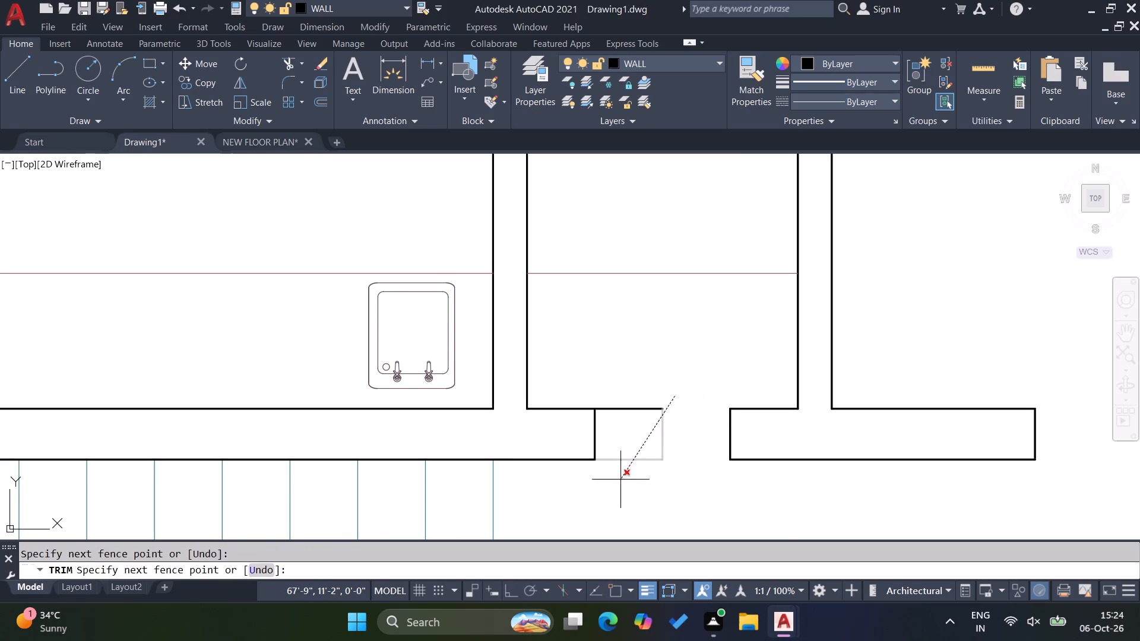
pyautogui.click(632, 386)
pyautogui.click(649, 447)
pyautogui.press('Escape')
pyautogui.scroll(-3, 650, 446)
pyautogui.press('Escape')
pyautogui.scroll(-2, 661, 459)
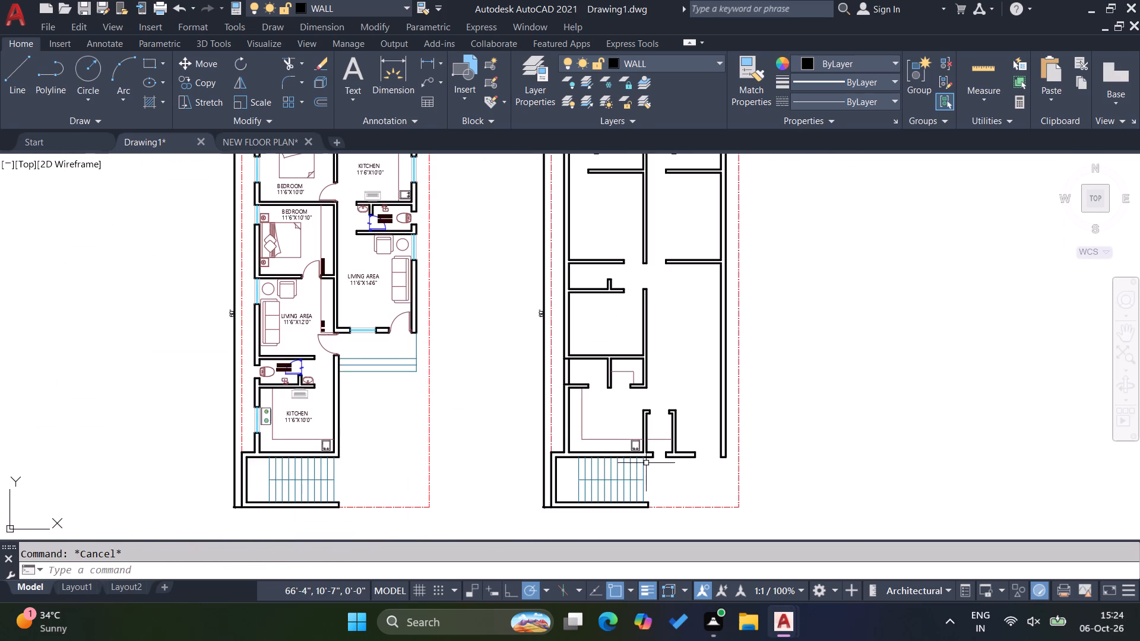
# Draw a short horizontal line across the left outer wall of the kitchen area.
pyautogui.scroll(3, 562, 426)
pyautogui.press('l')
pyautogui.press('Return')
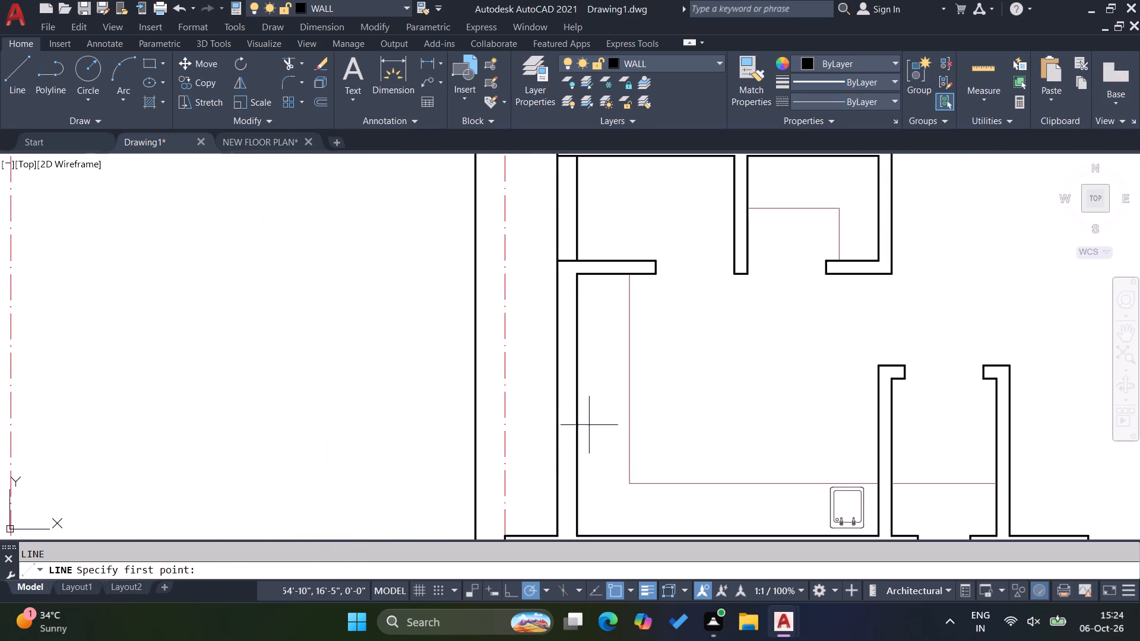
pyautogui.click(574, 406)
pyautogui.click(542, 404)
pyautogui.press('Escape')
pyautogui.press('Escape')
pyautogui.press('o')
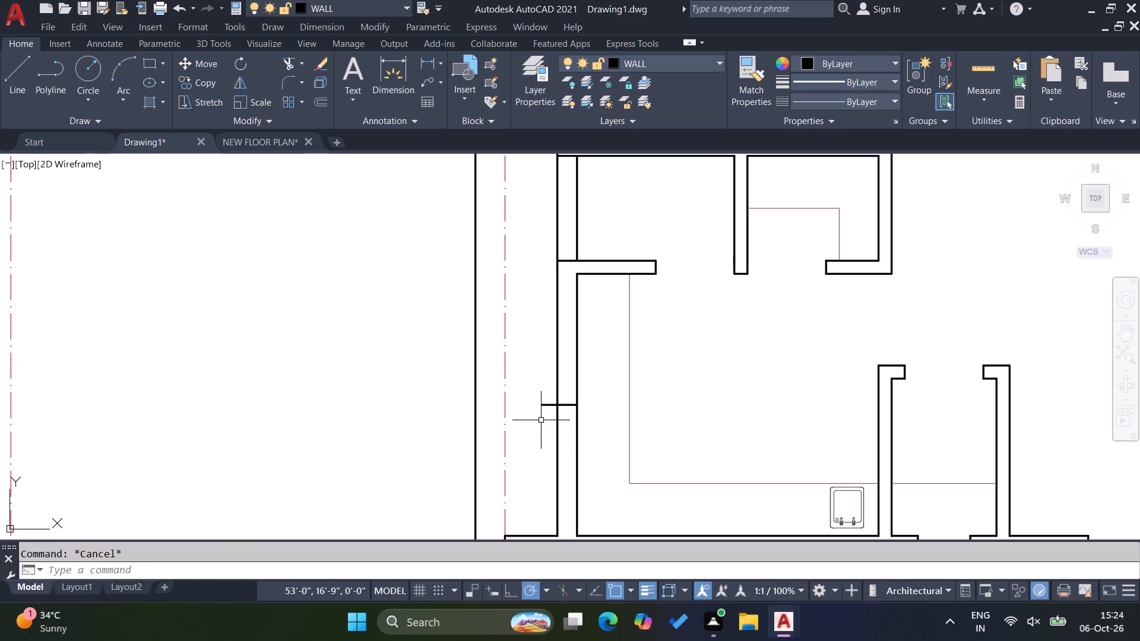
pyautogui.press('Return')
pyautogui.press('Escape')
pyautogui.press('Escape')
# Extend the upper face of the left middle room's bottom wall across the left outer wall to its outer face.
pyautogui.scroll(-3, 609, 439)
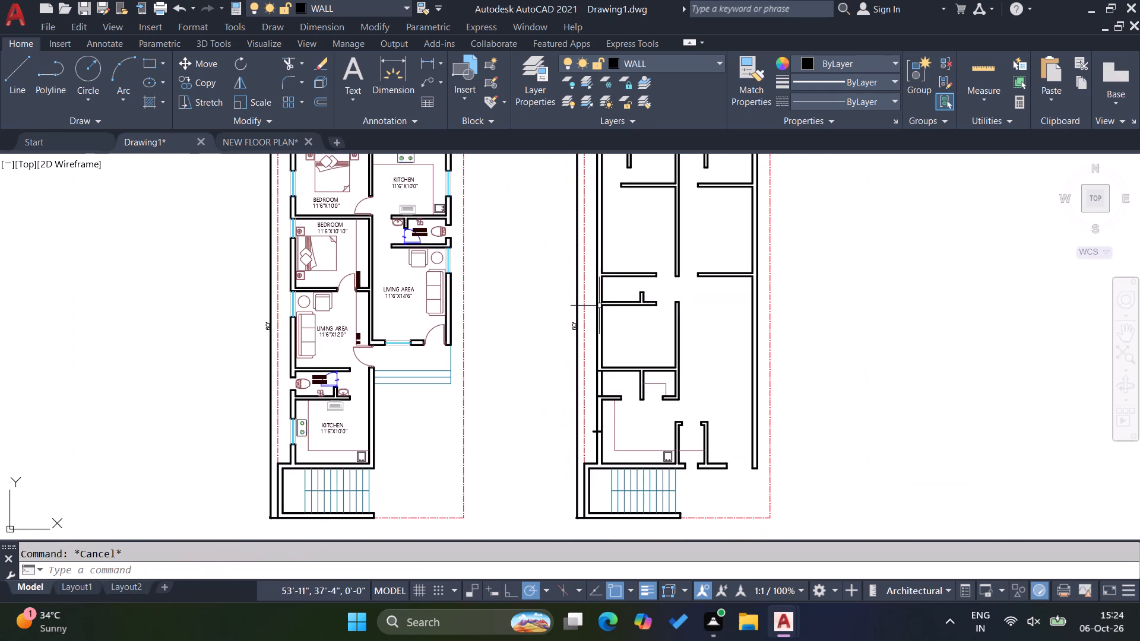
pyautogui.scroll(2, 599, 306)
pyautogui.click(632, 403)
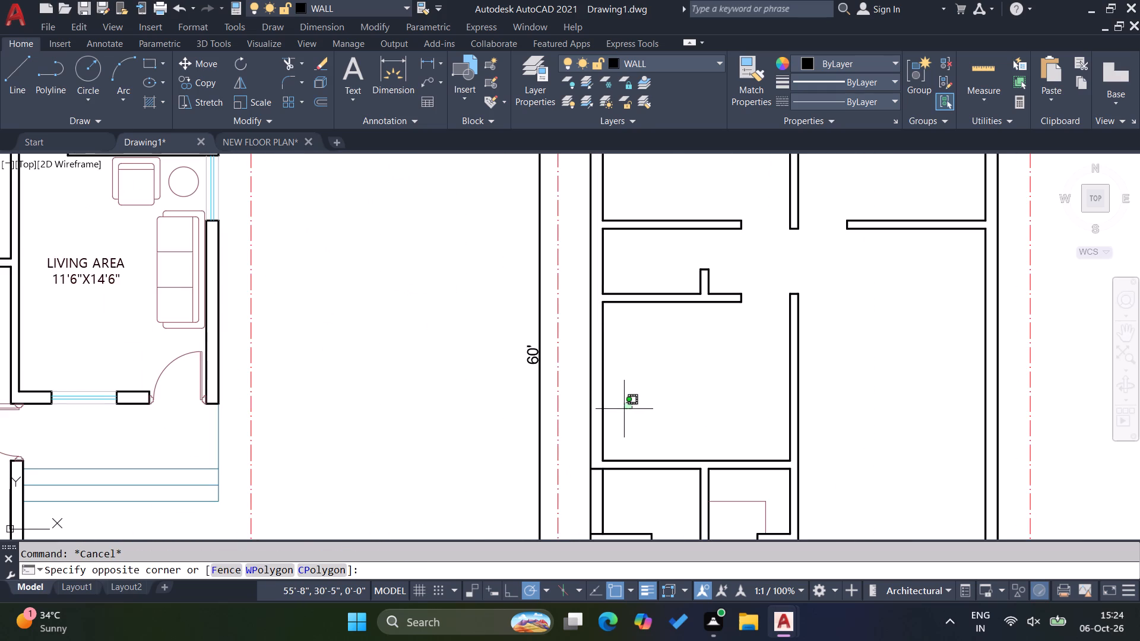
pyautogui.write('EX')
pyautogui.press('Return')
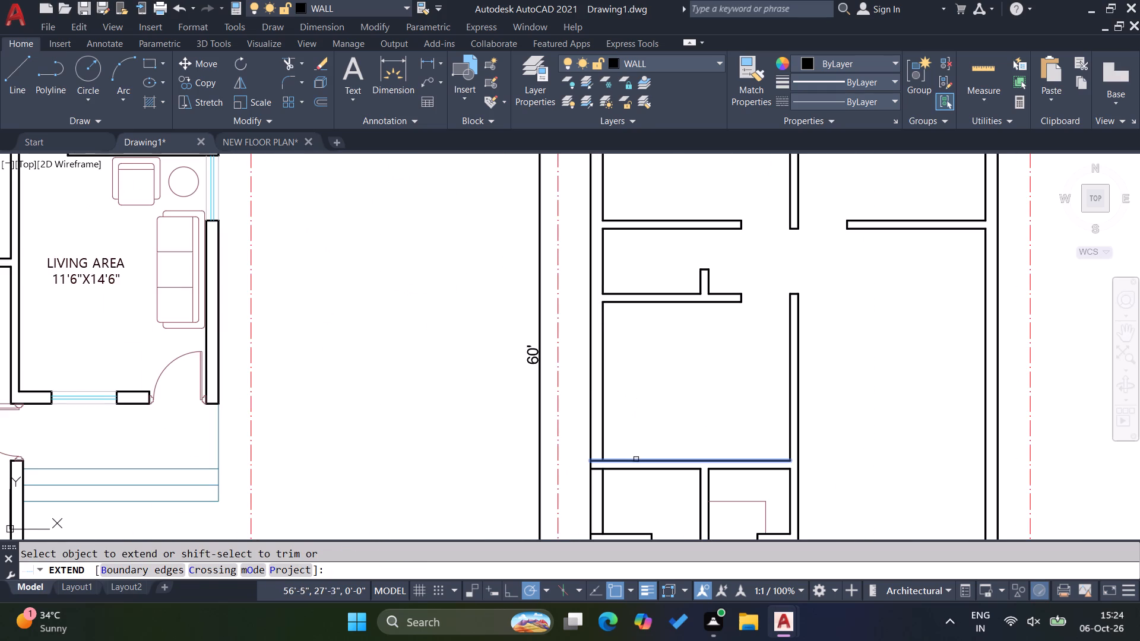
pyautogui.click(631, 461)
pyautogui.press('Escape')
pyautogui.scroll(-1, 635, 468)
pyautogui.press('Escape')
# Draw a horizontal line about 1'-3" long across the left outer wall, midway along the small room above the middle room.
pyautogui.press('l')
pyautogui.press('Return')
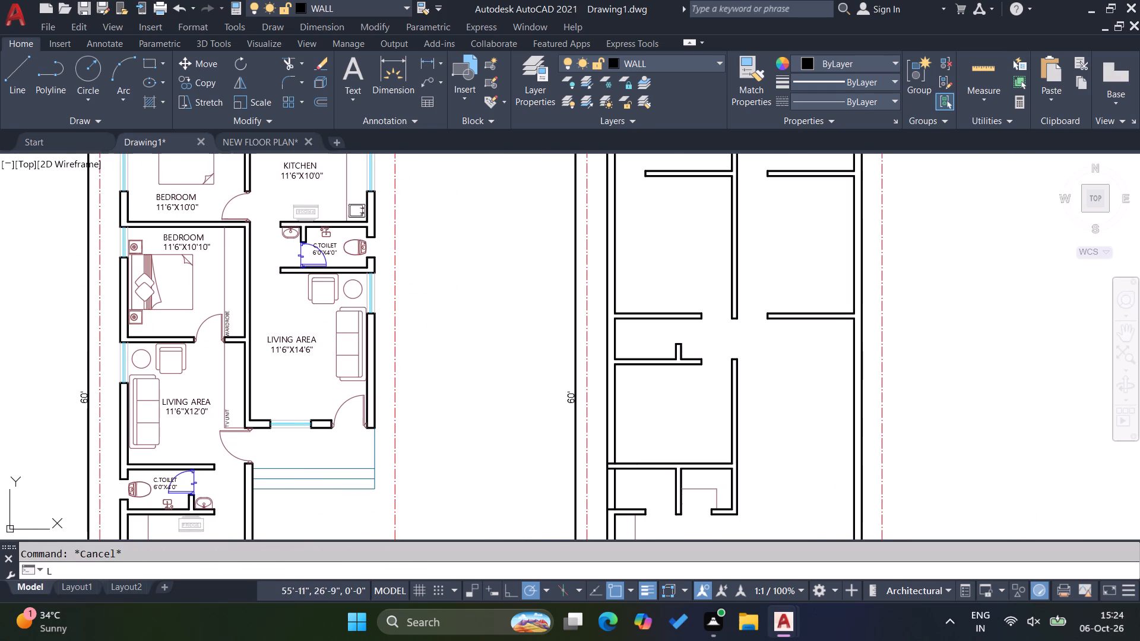
pyautogui.scroll(3, 601, 342)
pyautogui.click(626, 328)
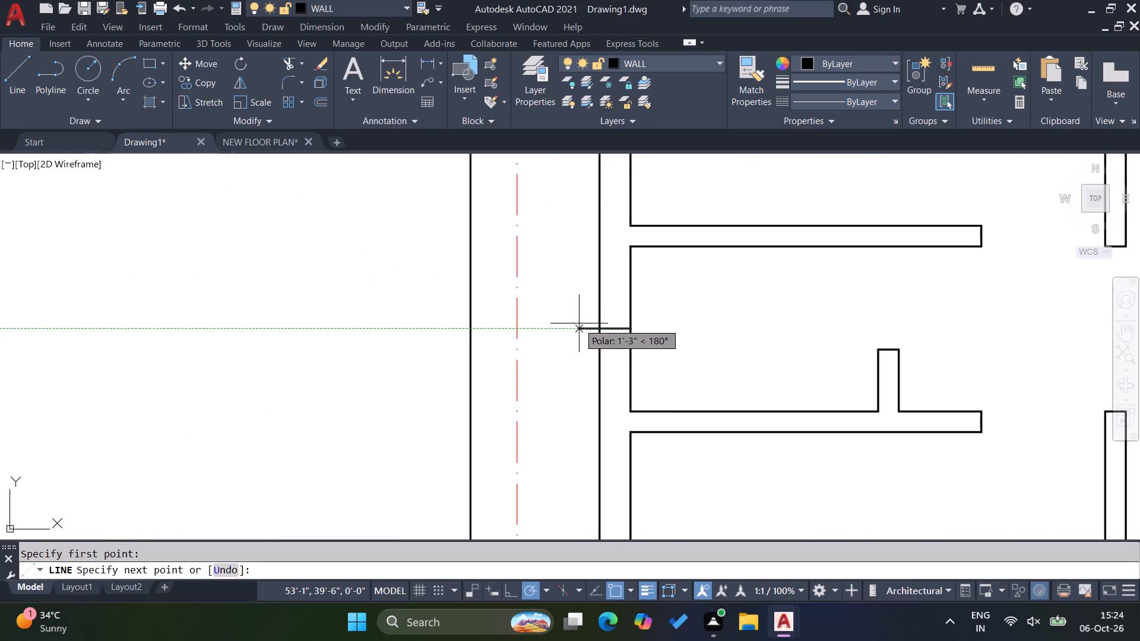
pyautogui.click(579, 323)
pyautogui.press('Return')
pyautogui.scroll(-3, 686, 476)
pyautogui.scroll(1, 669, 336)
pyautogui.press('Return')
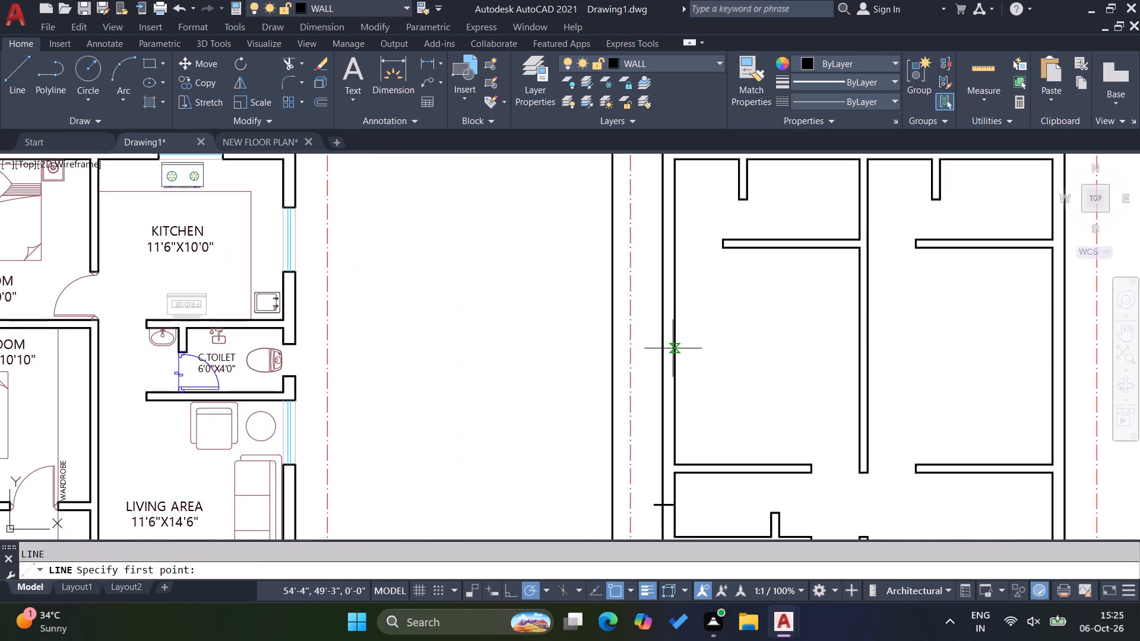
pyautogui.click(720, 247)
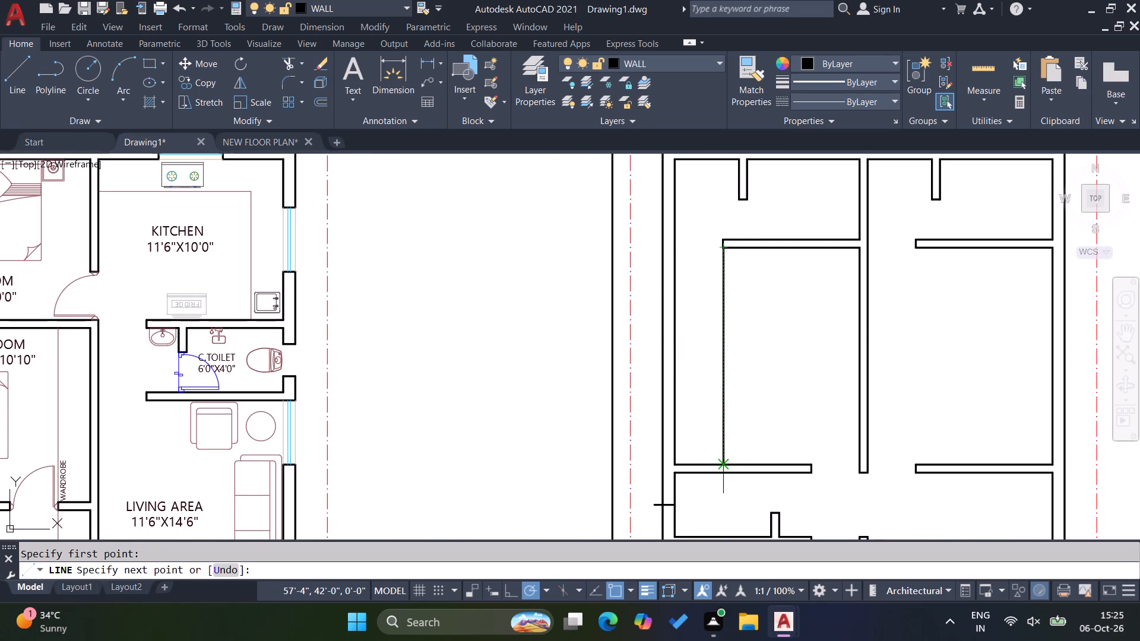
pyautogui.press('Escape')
# Draw a short horizontal line outward across the right outer wall from the midpoint of the upper right room's inner wall face.
pyautogui.press('l')
pyautogui.press('Return')
pyautogui.scroll(-2, 631, 476)
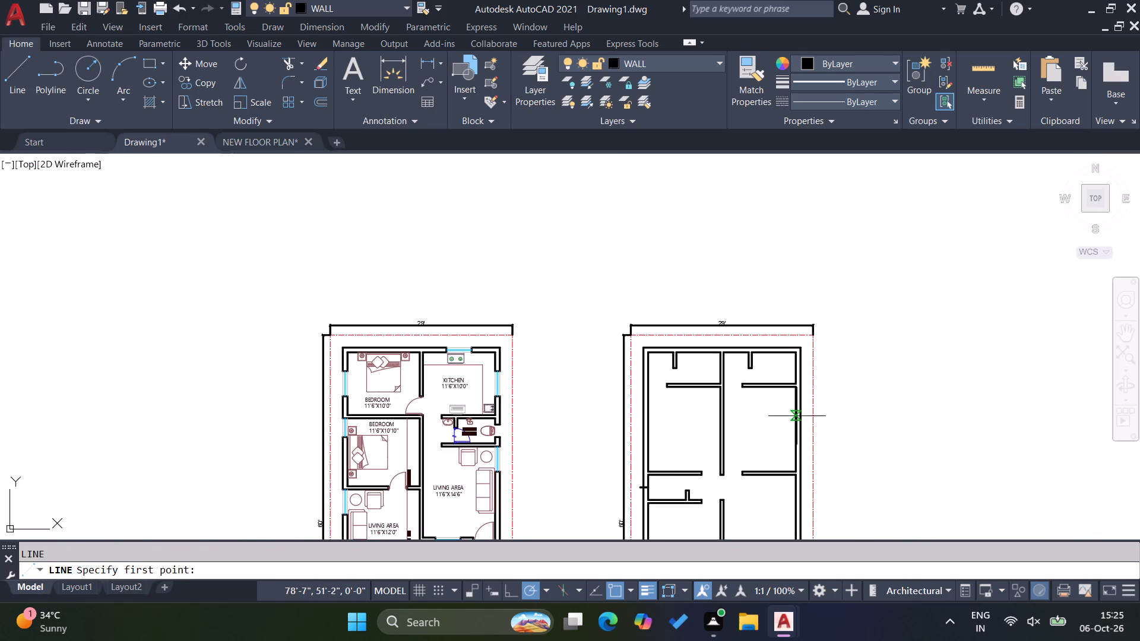
pyautogui.scroll(2, 797, 416)
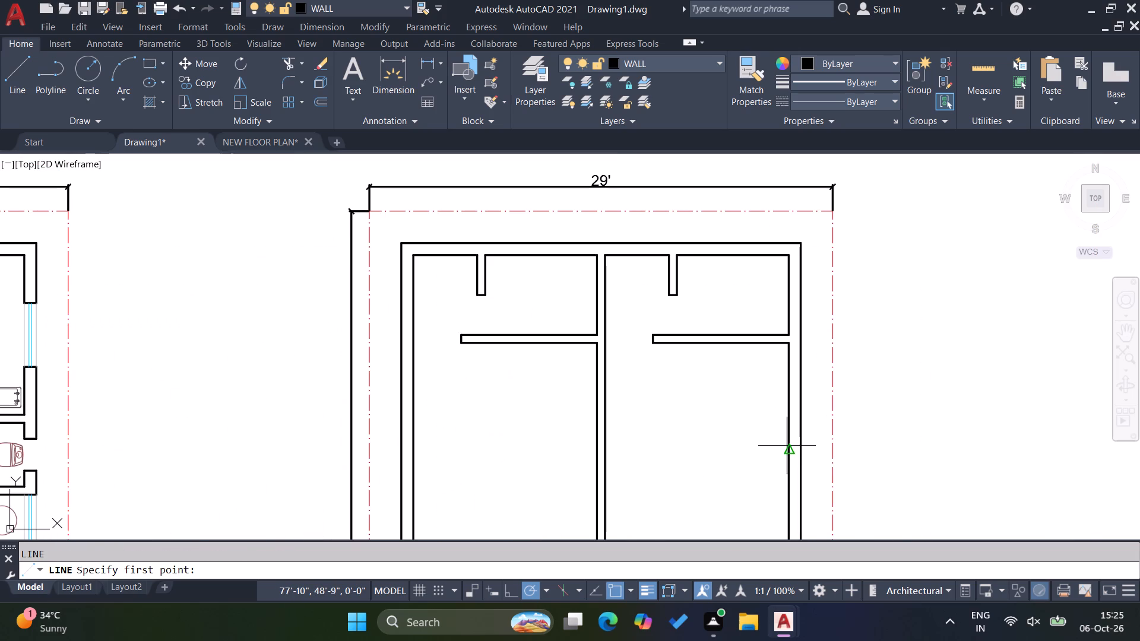
pyautogui.click(788, 449)
pyautogui.click(819, 449)
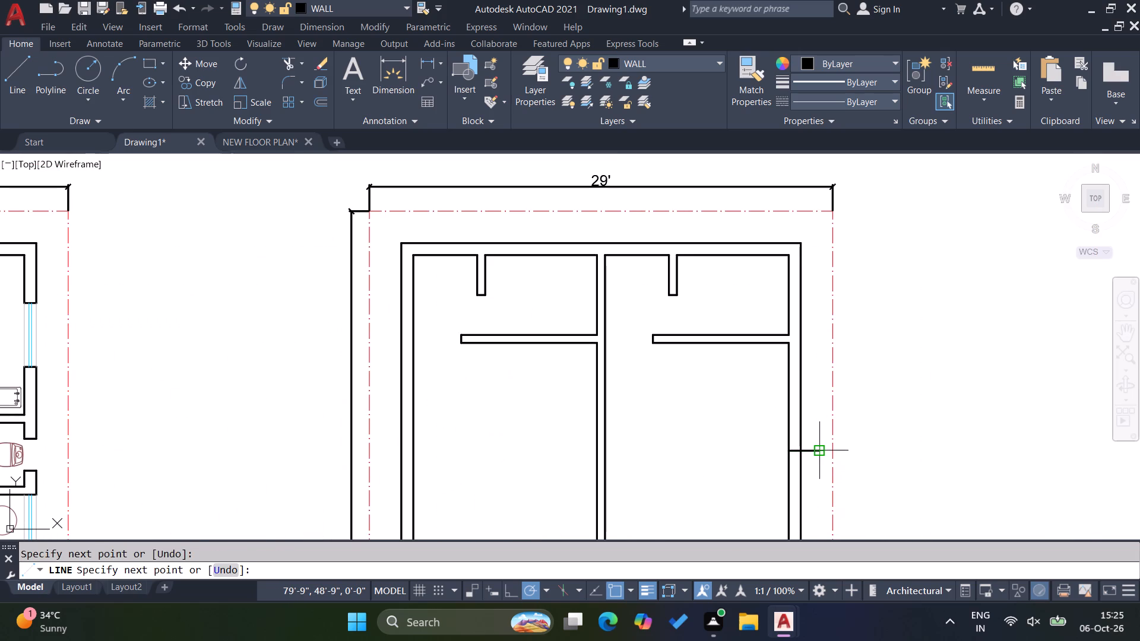
pyautogui.press('Escape')
pyautogui.press('Escape')
pyautogui.scroll(-2, 683, 424)
pyautogui.press('Escape')
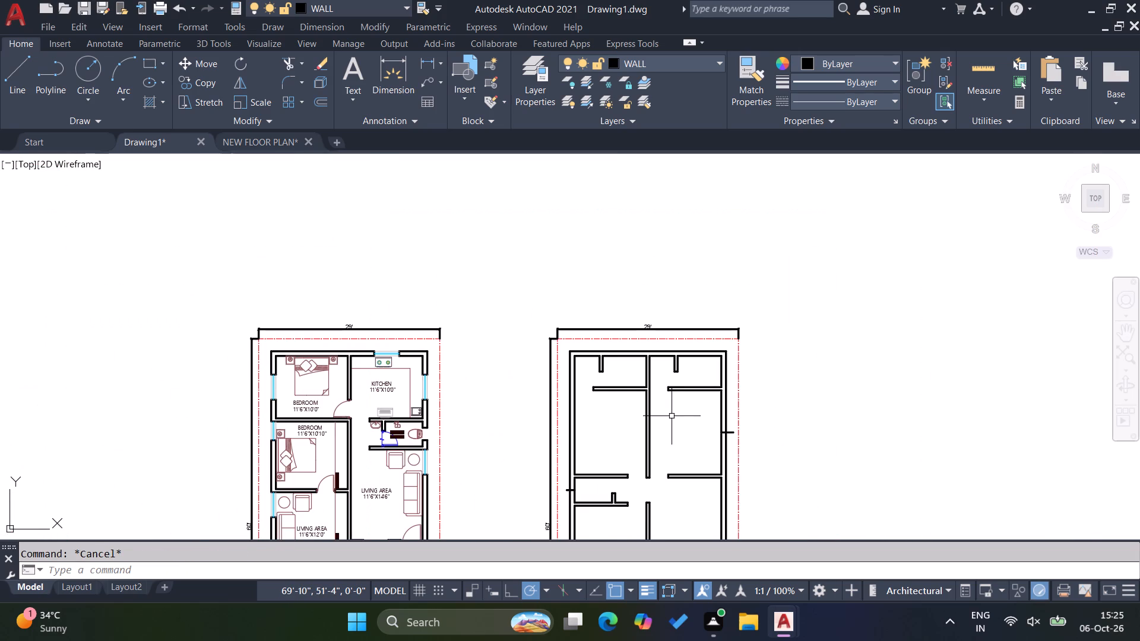
# Switch to the NEW FLOOR PLAN drawing and copy its north compass symbol to the clipboard.
pyautogui.scroll(-1, 664, 412)
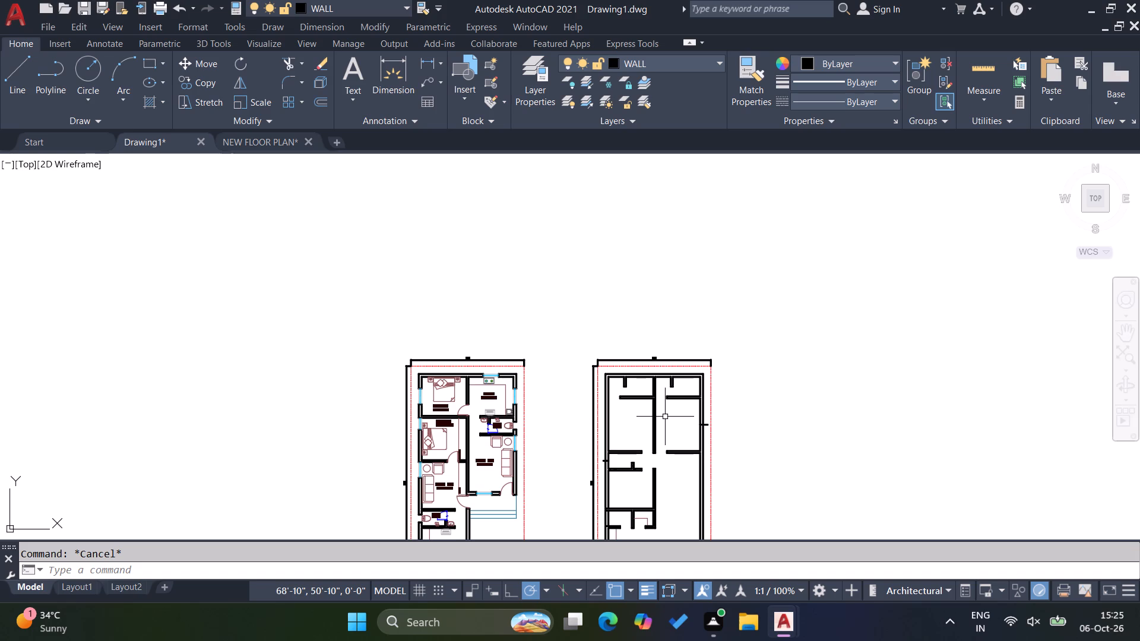
pyautogui.press('Escape')
pyautogui.press('Escape')
pyautogui.click(278, 147)
pyautogui.scroll(-1, 519, 331)
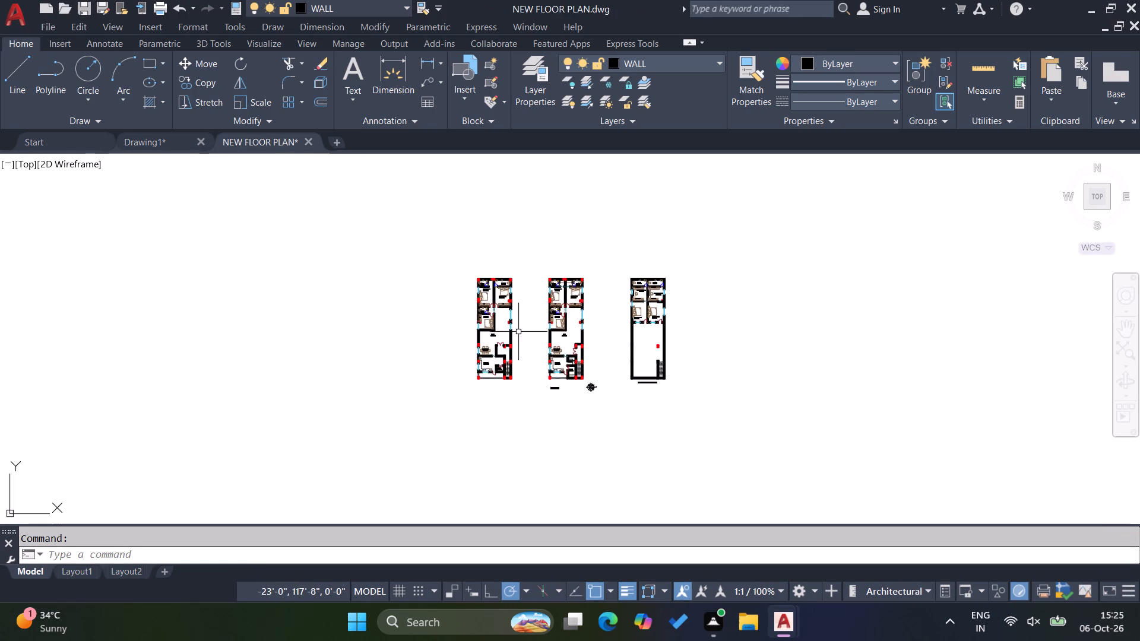
pyautogui.scroll(5, 555, 363)
pyautogui.scroll(2, 604, 457)
pyautogui.click(628, 467)
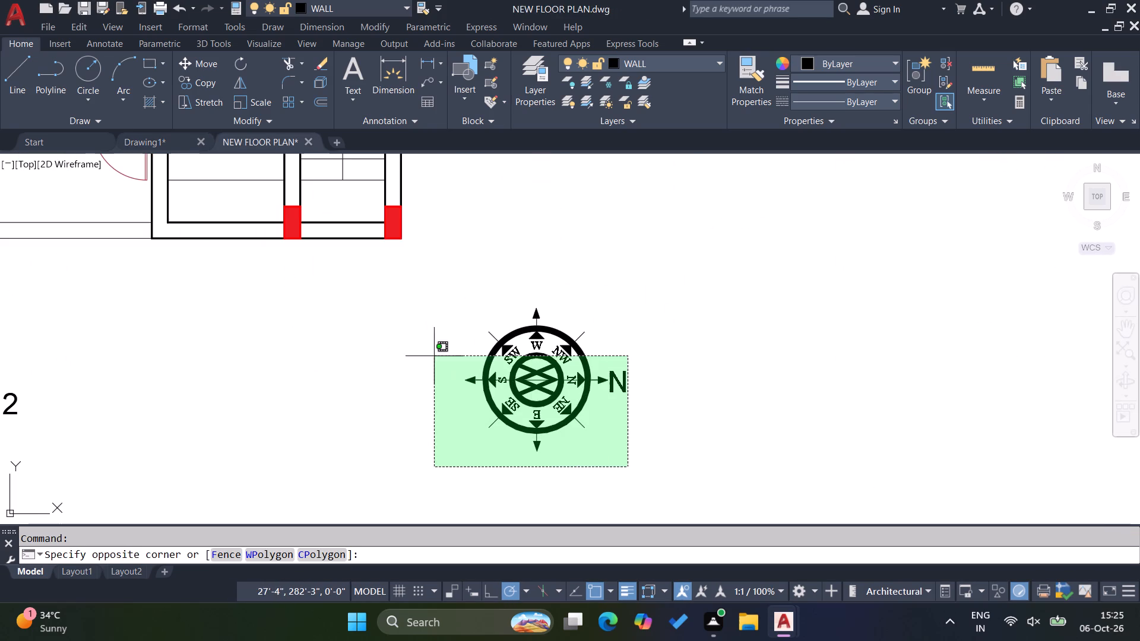
pyautogui.click(424, 293)
pyautogui.hotkey('ctrl', 'c')
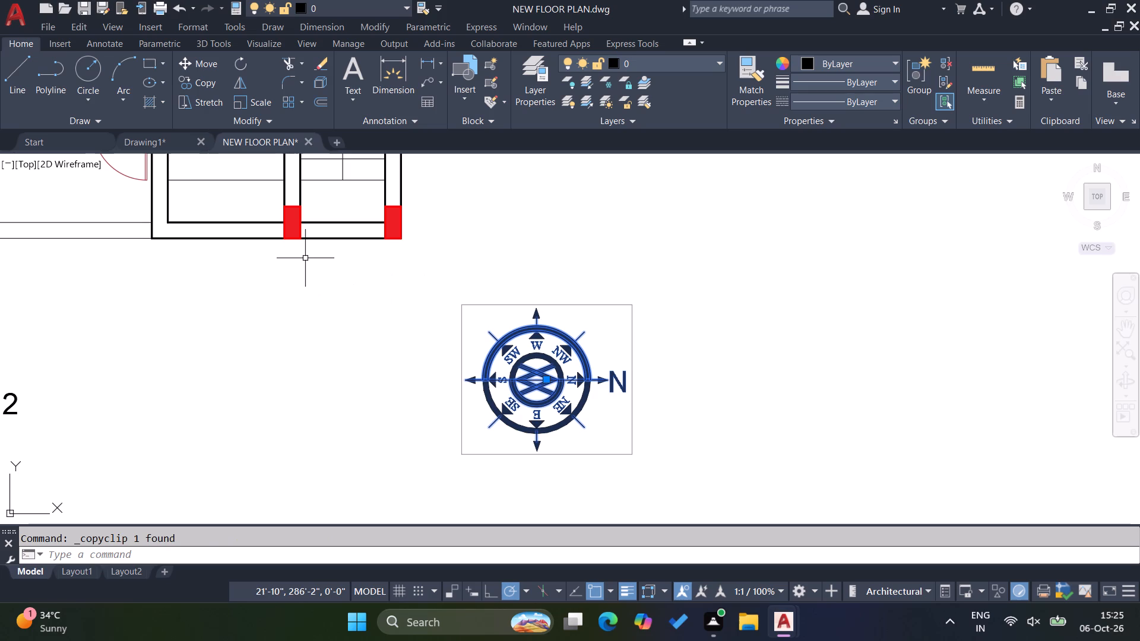
# Switch back to Drawing1 and paste the north compass symbol below the first floor plan.
pyautogui.click(182, 141)
pyautogui.scroll(-2, 545, 333)
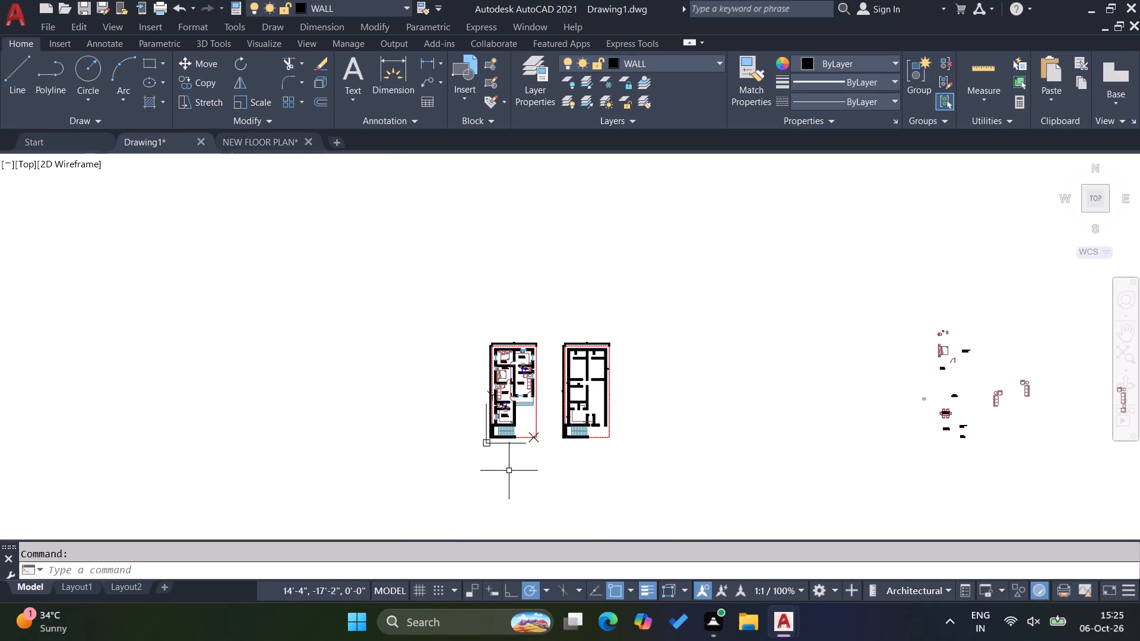
pyautogui.scroll(2, 510, 472)
pyautogui.scroll(2, 588, 395)
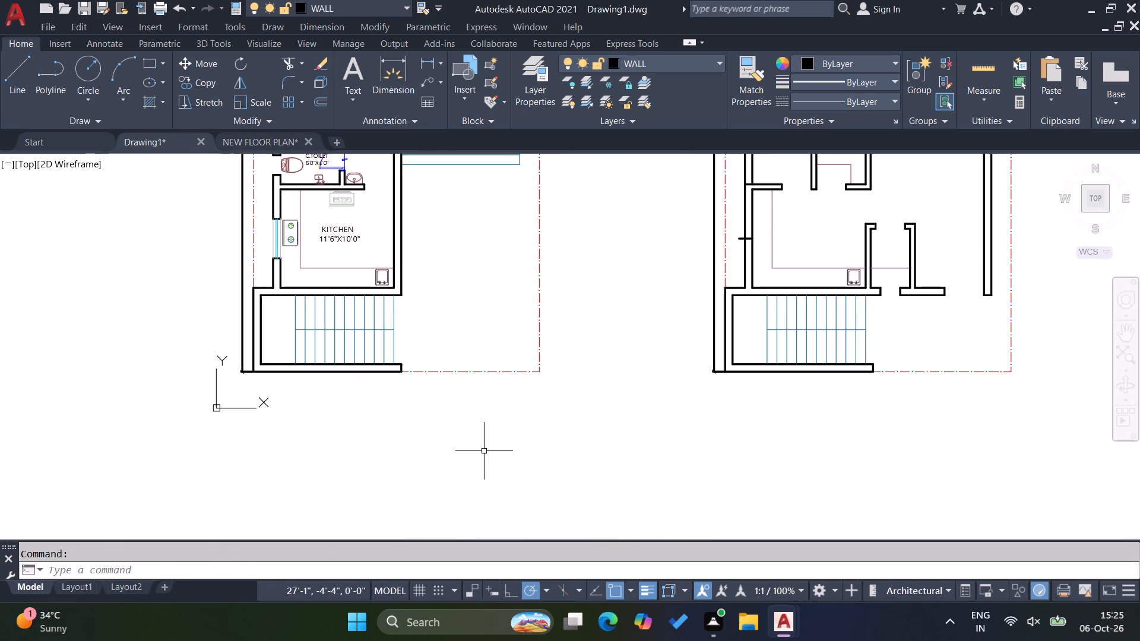
pyautogui.hotkey('ctrl', 'v')
pyautogui.click(468, 460)
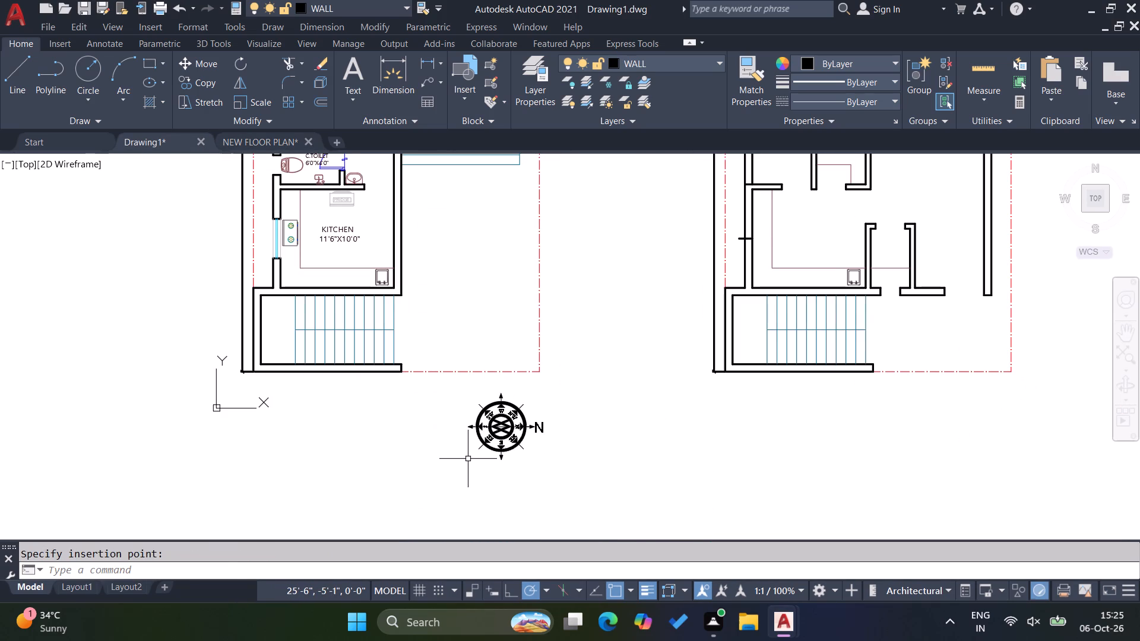
pyautogui.press('Escape')
pyautogui.press('Escape')
pyautogui.press('Escape')
pyautogui.press('Escape')
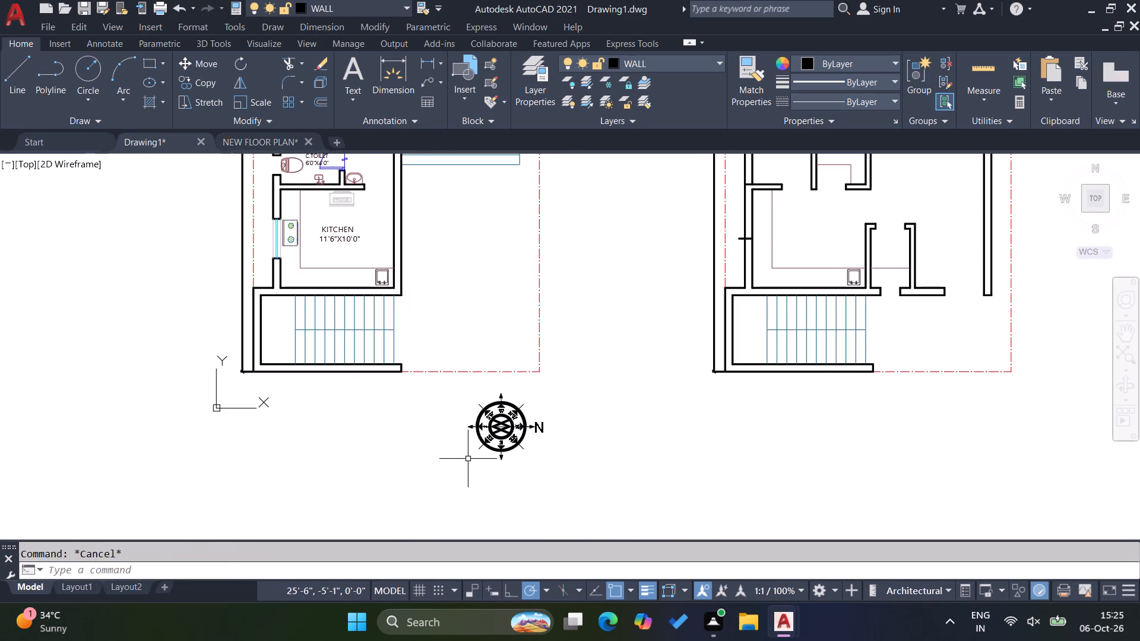
# Copy the short marker line on the second plan's right outer wall horizontally to the left outer wall of the upper left room.
pyautogui.scroll(2, 517, 426)
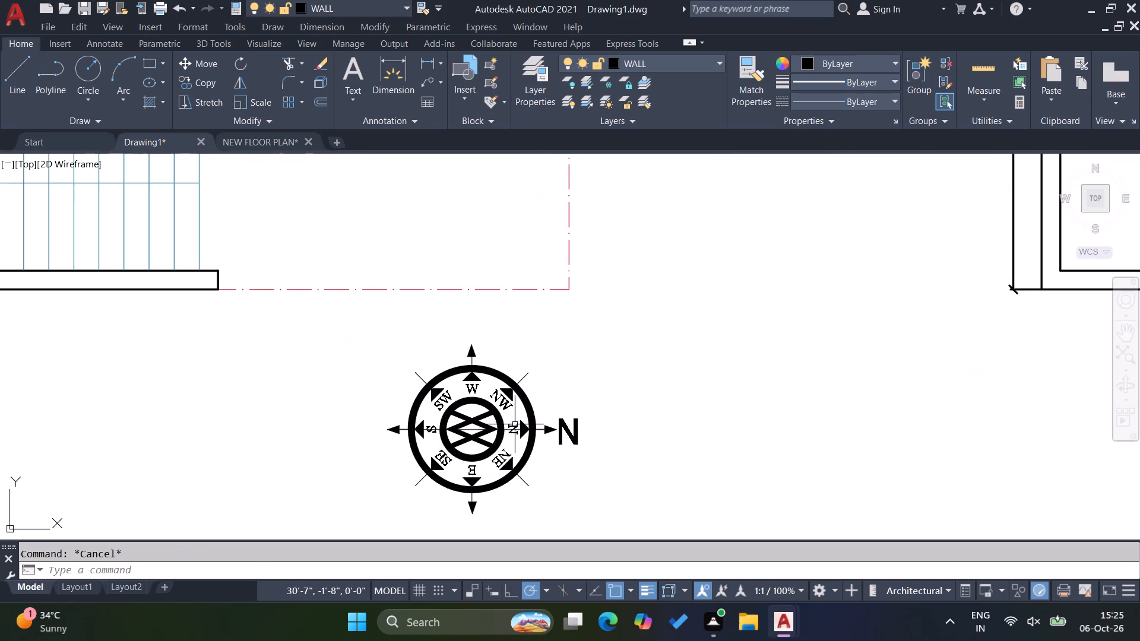
pyautogui.scroll(-4, 506, 490)
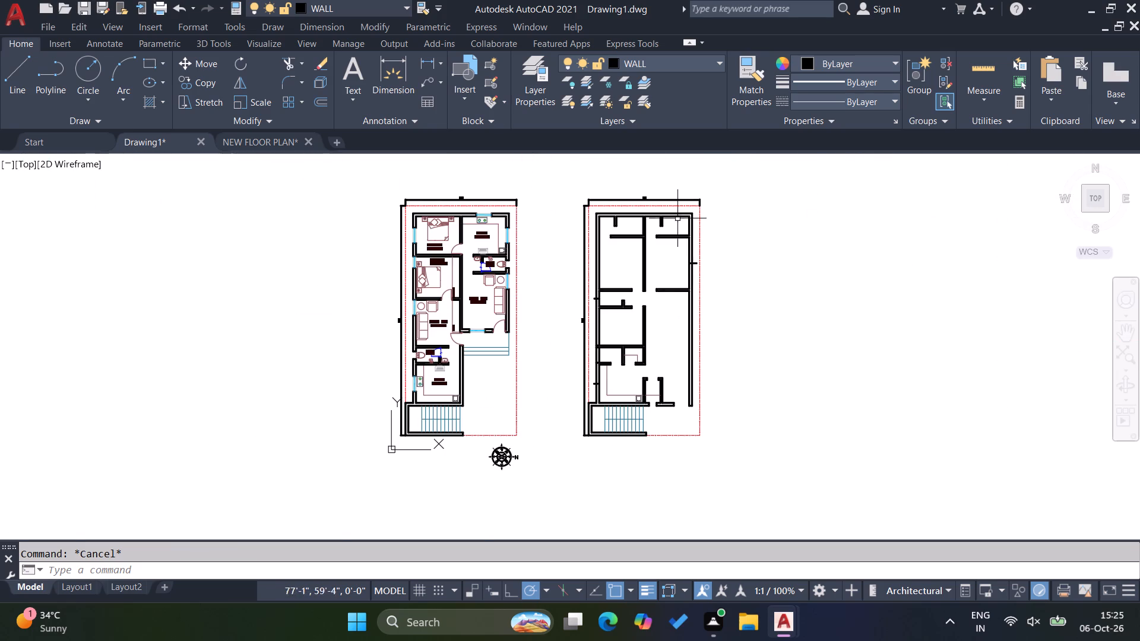
pyautogui.scroll(2, 656, 212)
pyautogui.scroll(-1, 623, 354)
pyautogui.scroll(1, 656, 341)
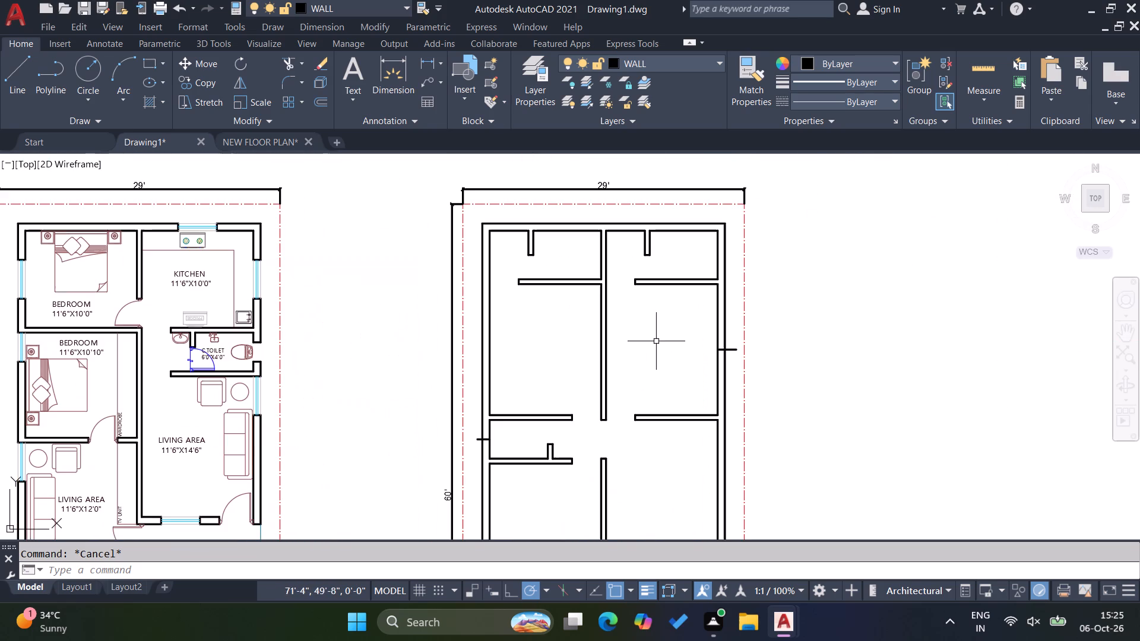
pyautogui.scroll(3, 734, 345)
pyautogui.click(736, 368)
pyautogui.click(721, 342)
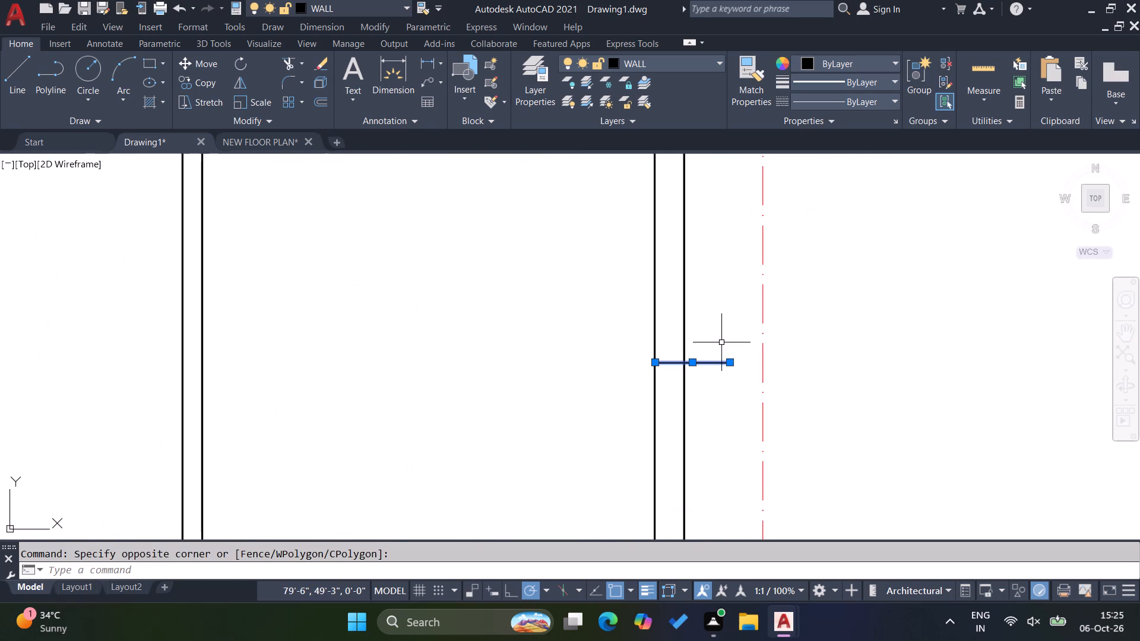
pyautogui.write('CO')
pyautogui.press('Return')
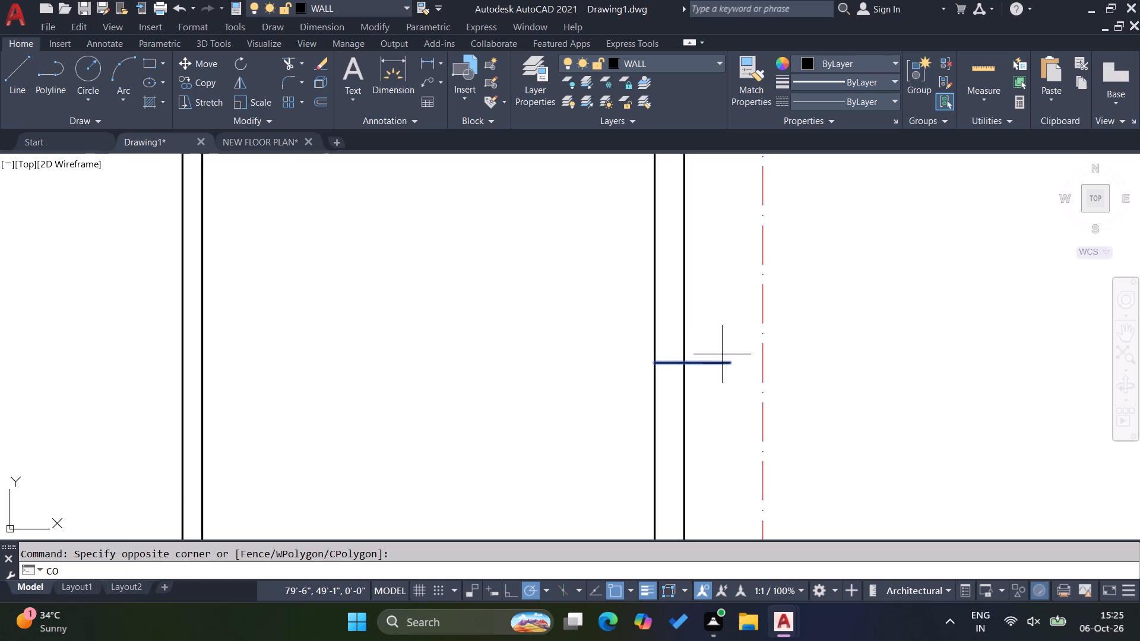
pyautogui.click(678, 361)
pyautogui.scroll(-2, 722, 363)
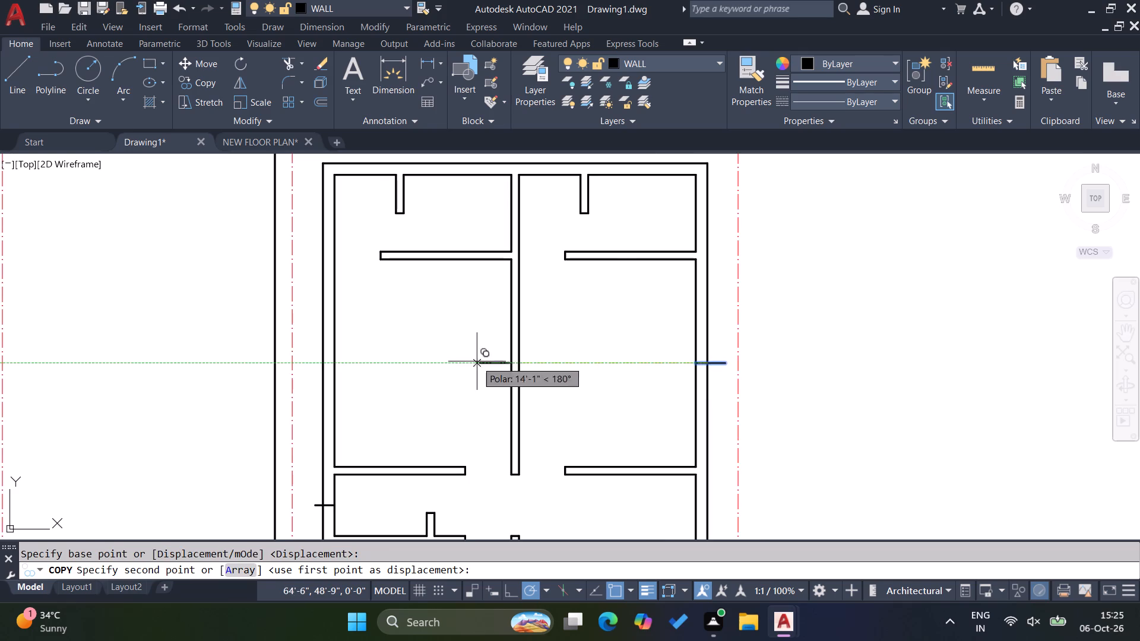
pyautogui.click(335, 360)
pyautogui.press('Escape')
pyautogui.press('Escape')
pyautogui.press('Escape')
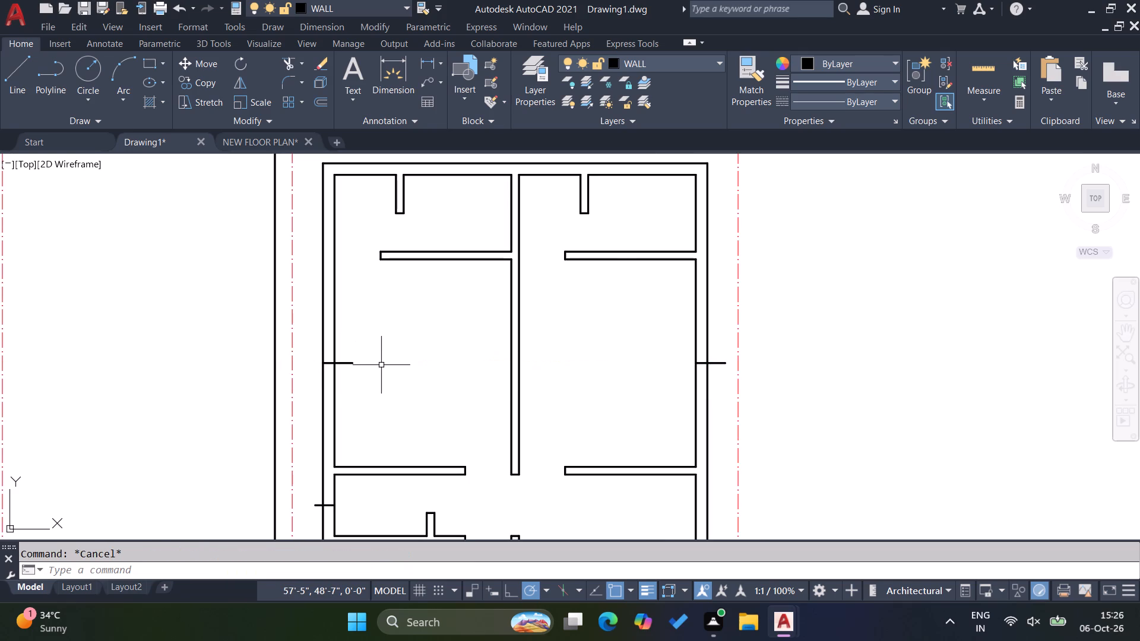
pyautogui.press('Escape')
# Offset the marker lines on the upper left and upper right rooms' outer walls 2' above and below each.
pyautogui.press('o')
pyautogui.press('Return')
pyautogui.write("2'")
pyautogui.press('Return')
pyautogui.click(346, 362)
pyautogui.click(350, 344)
pyautogui.click(350, 360)
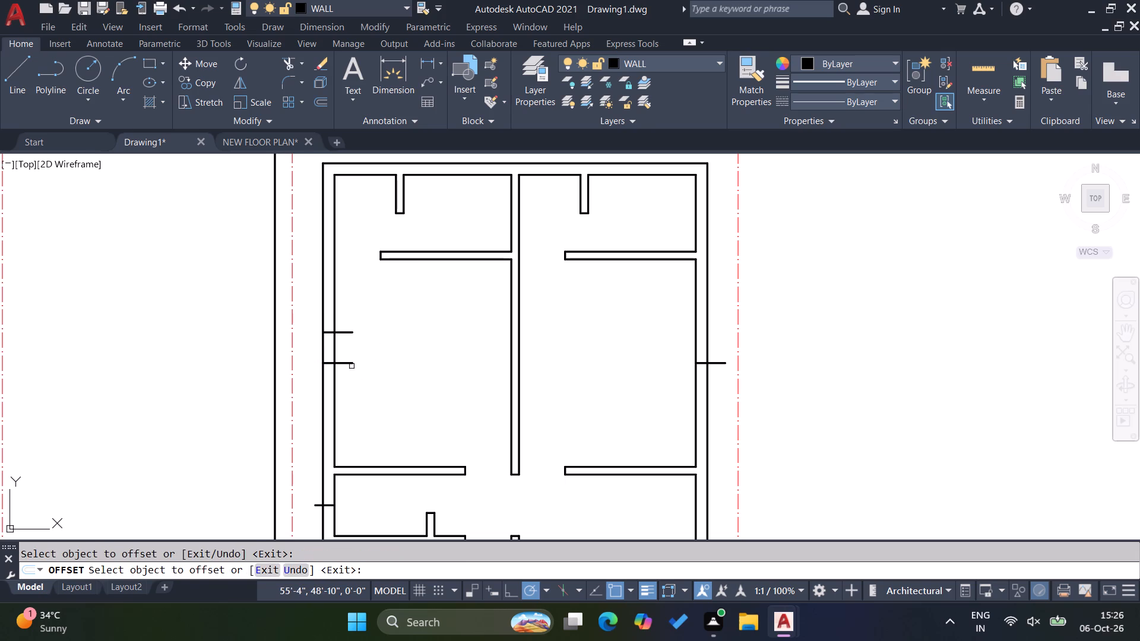
pyautogui.click(352, 362)
pyautogui.click(365, 402)
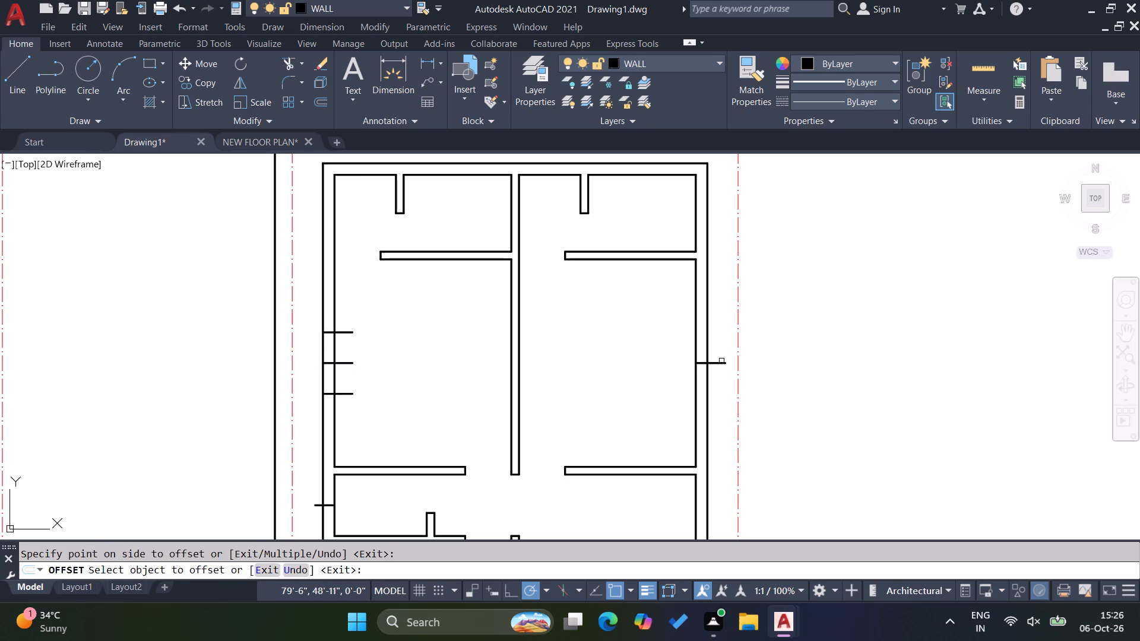
pyautogui.click(722, 362)
pyautogui.click(717, 338)
pyautogui.click(713, 361)
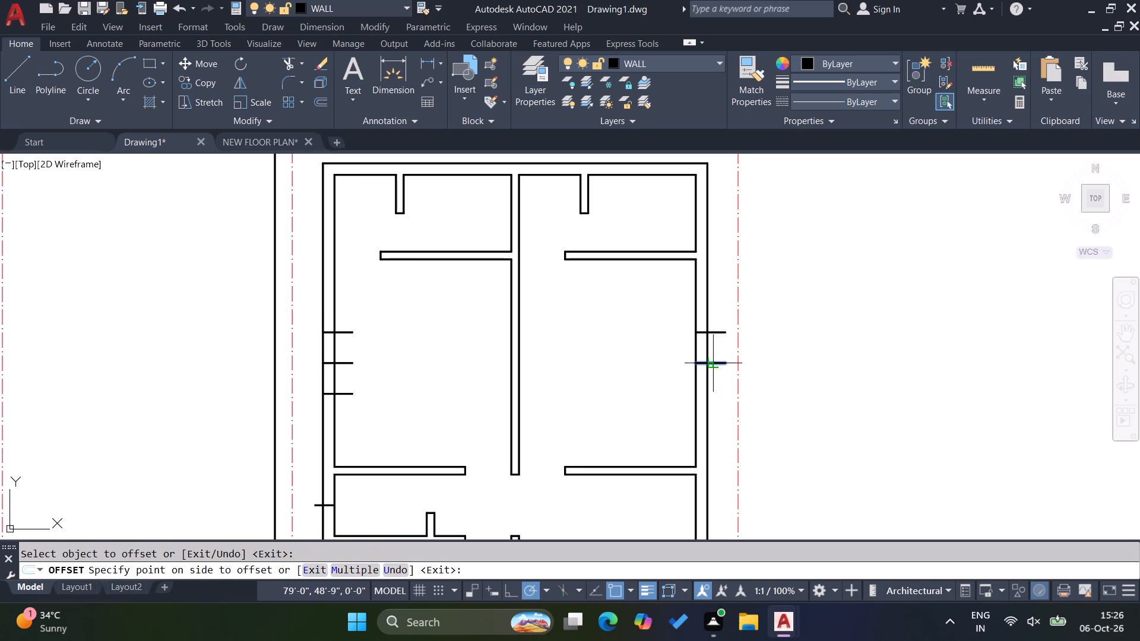
pyautogui.click(714, 383)
# Offset the marker line on the lower left kitchen's outer wall 2' above and below it in the second plan.
pyautogui.scroll(-3, 717, 379)
pyautogui.scroll(3, 609, 429)
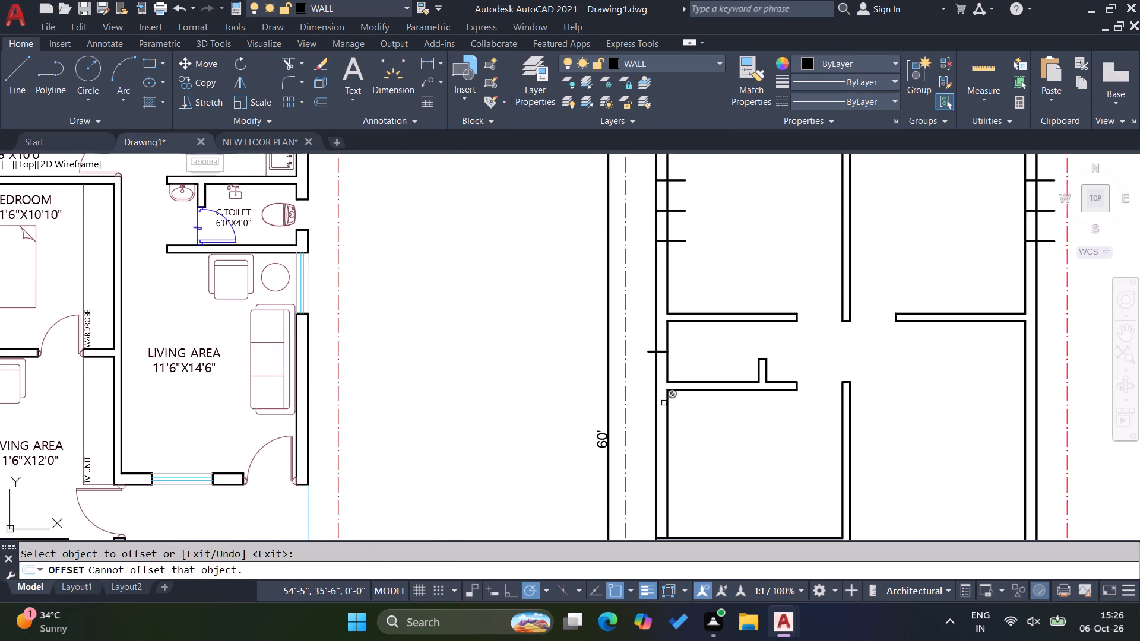
pyautogui.scroll(-2, 655, 388)
pyautogui.scroll(3, 666, 446)
pyautogui.scroll(-3, 641, 389)
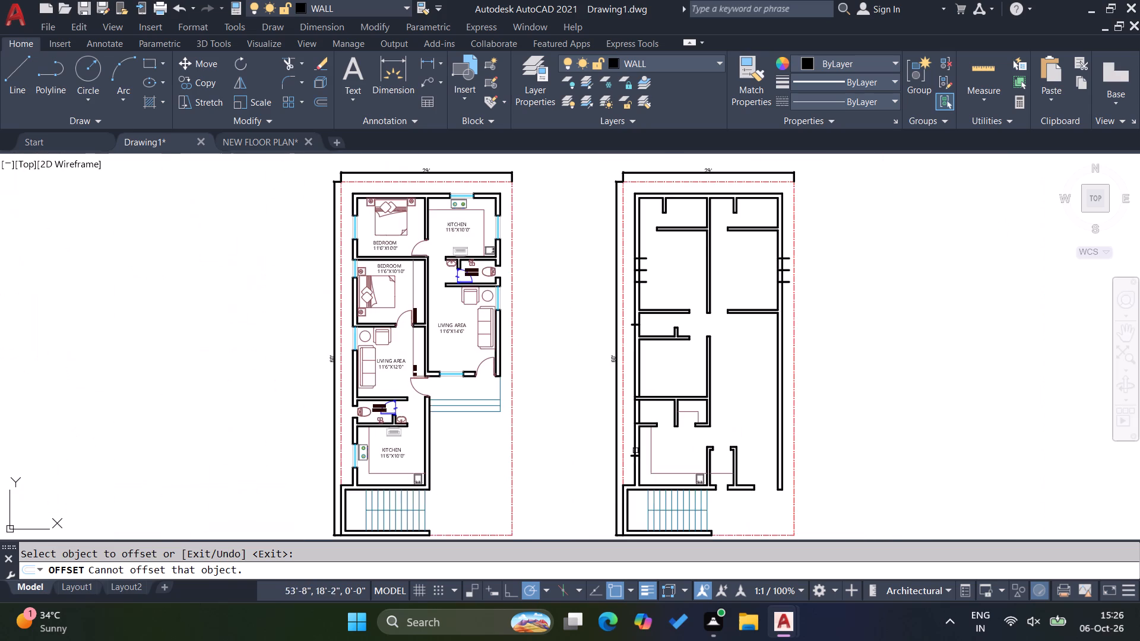
pyautogui.scroll(3, 629, 464)
pyautogui.click(641, 430)
pyautogui.click(623, 415)
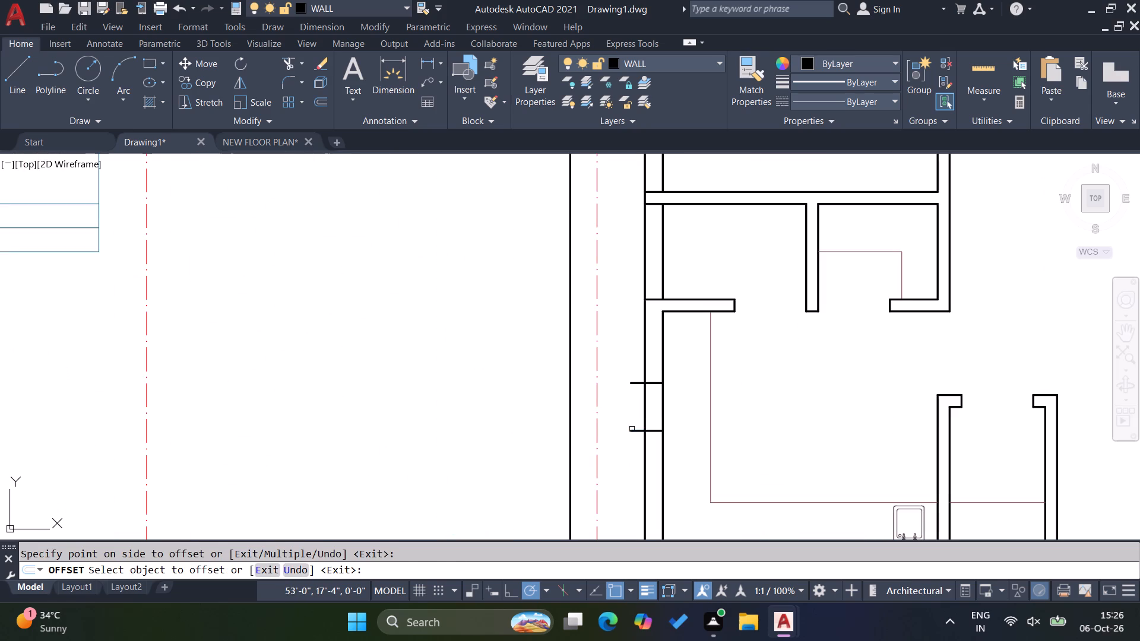
pyautogui.click(632, 429)
pyautogui.click(627, 463)
pyautogui.press('Escape')
pyautogui.press('Escape')
pyautogui.press('Escape')
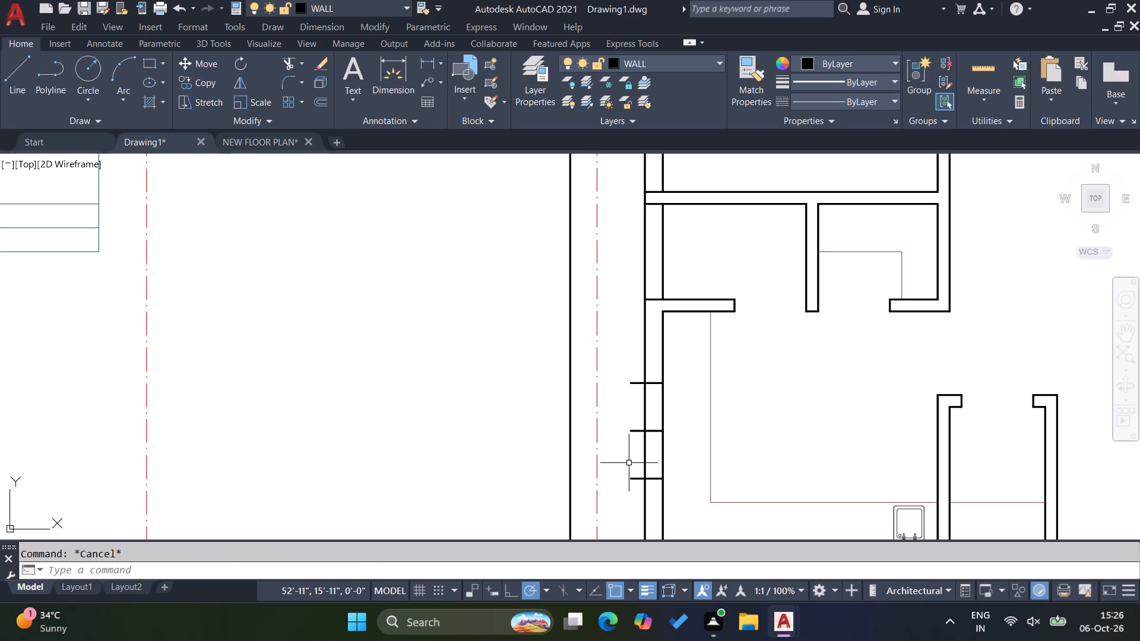
pyautogui.press('Escape')
pyautogui.press('Escape')
# Trim the kitchen's left outer wall lines and marker lines to leave a clean opening between the two offset markers.
pyautogui.write('TR')
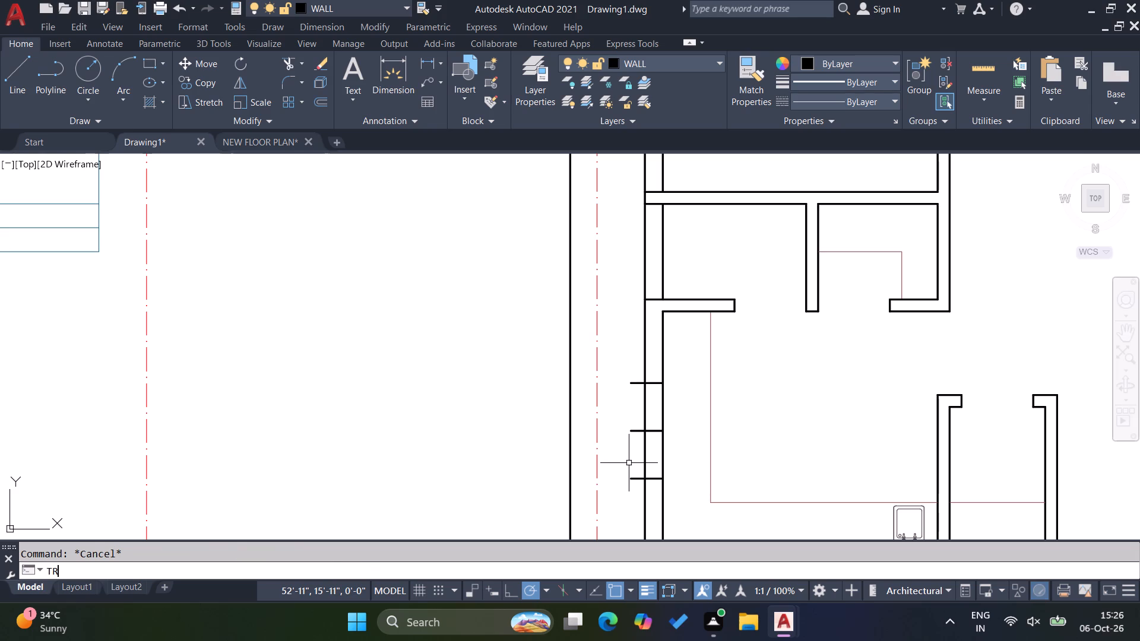
pyautogui.press('Return')
pyautogui.scroll(2, 647, 457)
pyautogui.click(615, 527)
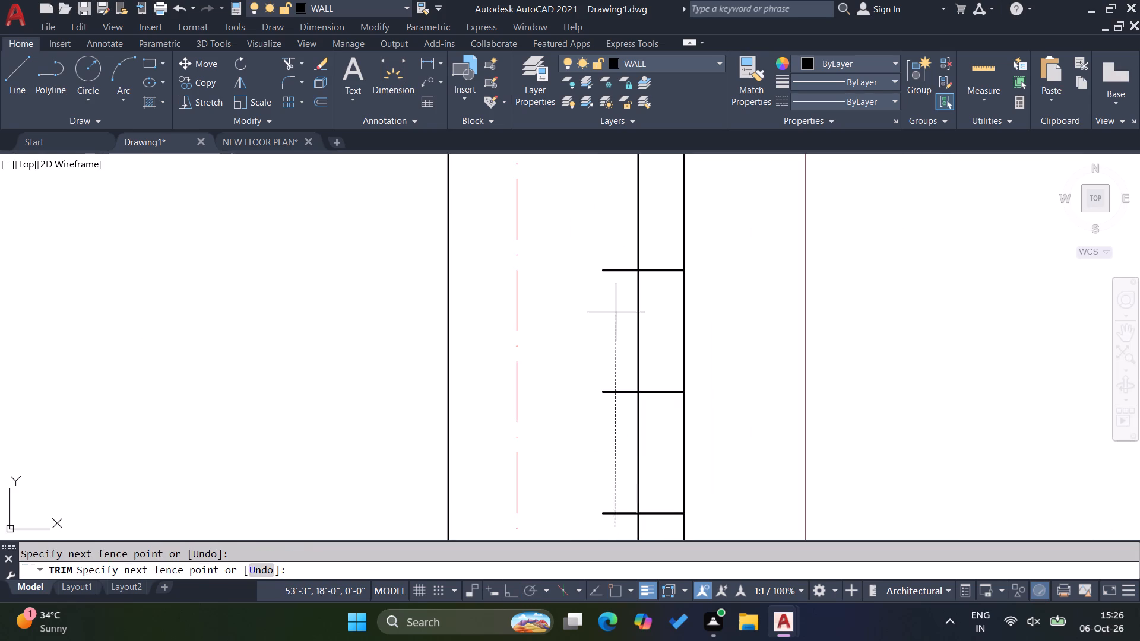
pyautogui.click(619, 237)
pyautogui.click(610, 426)
pyautogui.click(707, 338)
pyautogui.moveTo(682, 410); pyautogui.dragTo(673, 405)
pyautogui.click(625, 364)
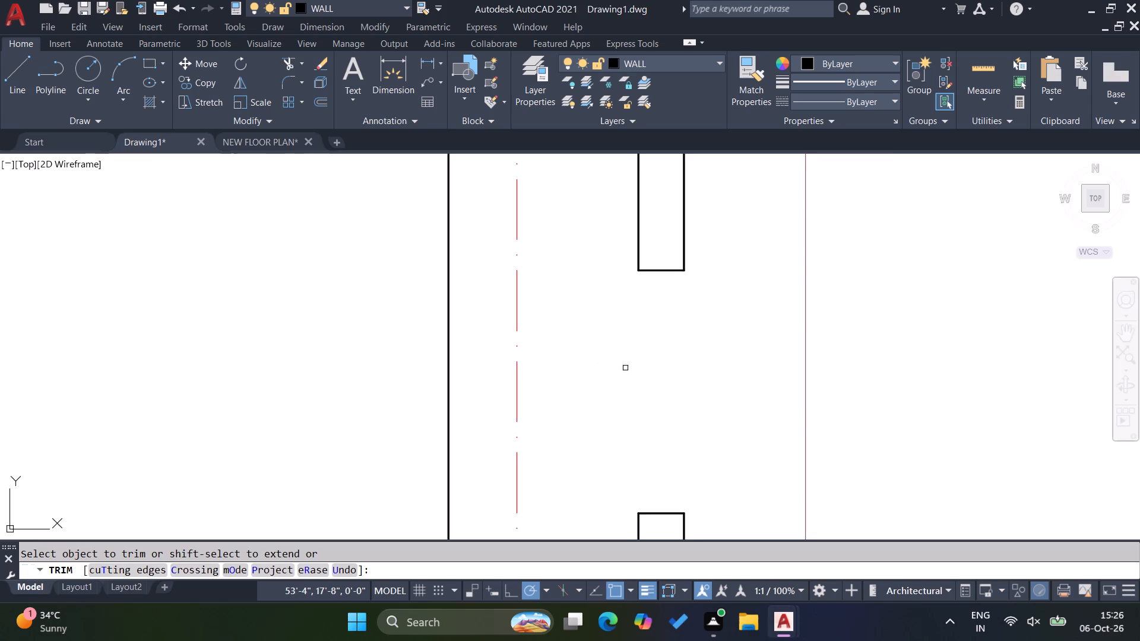
# Trim the upper right room's outer wall and marker lines to form an opening between the offset markers.
pyautogui.scroll(-4, 634, 380)
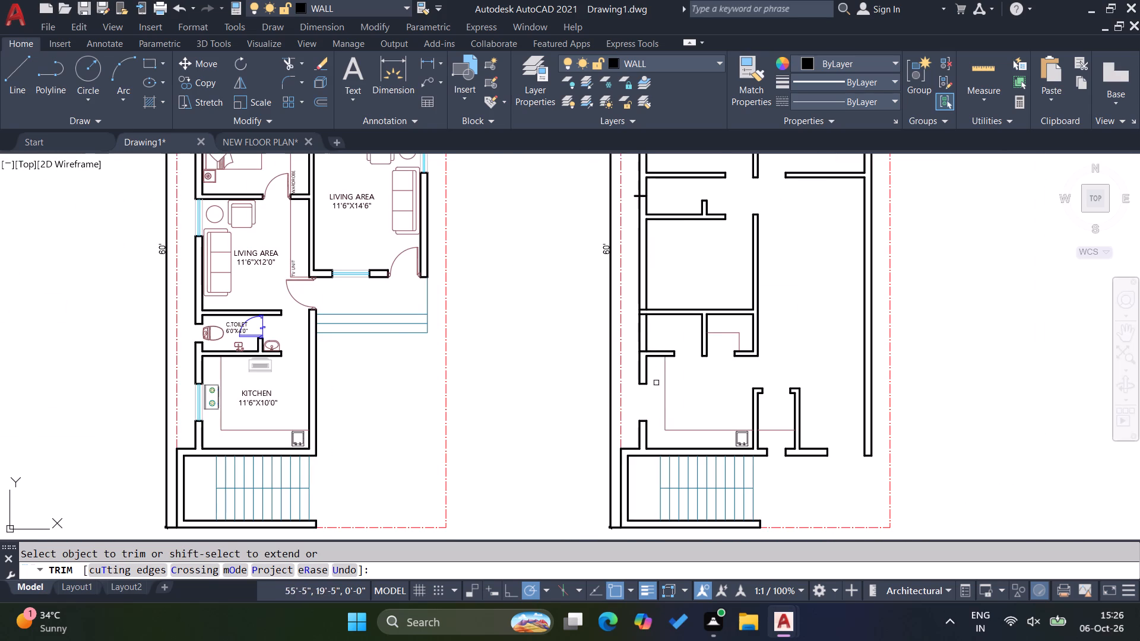
pyautogui.scroll(-1, 657, 385)
pyautogui.scroll(3, 800, 204)
pyautogui.scroll(2, 699, 227)
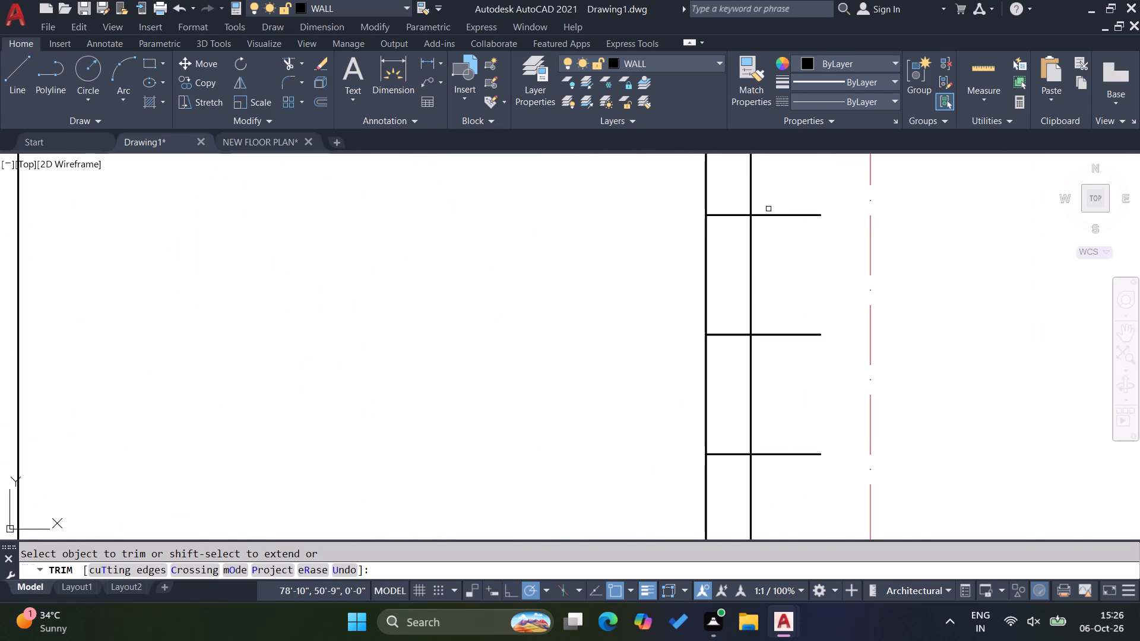
pyautogui.click(769, 207)
pyautogui.click(783, 492)
pyautogui.moveTo(780, 410); pyautogui.dragTo(771, 399)
pyautogui.click(673, 308)
pyautogui.click(783, 270)
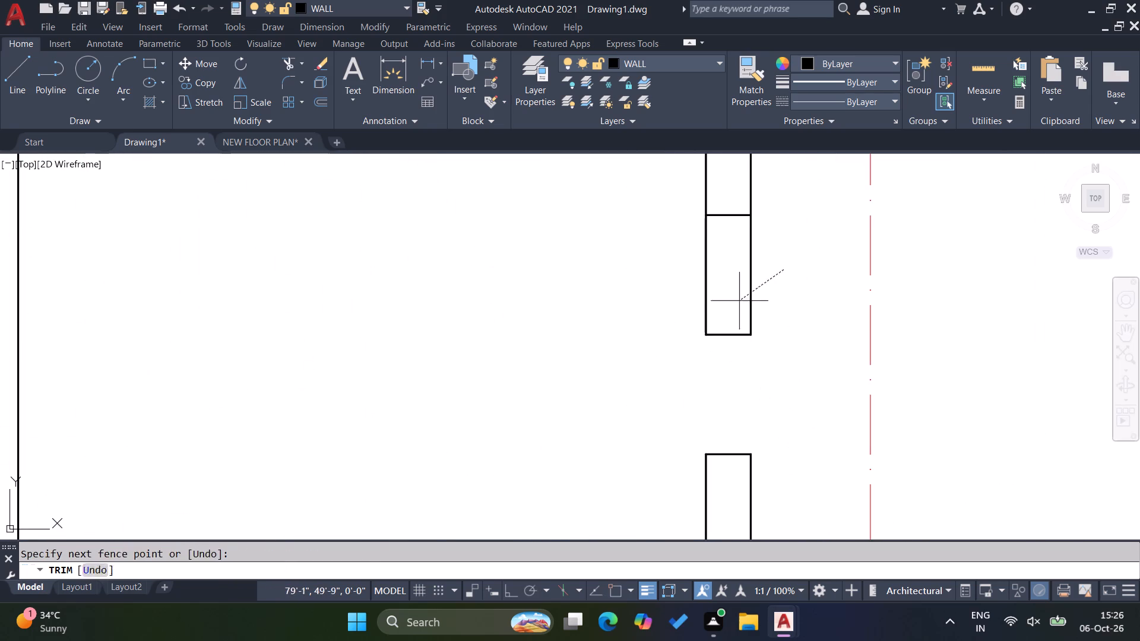
pyautogui.click(691, 357)
pyautogui.click(699, 316)
pyautogui.click(756, 321)
# Trim the upper left room's outer wall and marker lines to form an opening between the offset markers.
pyautogui.scroll(-3, 791, 407)
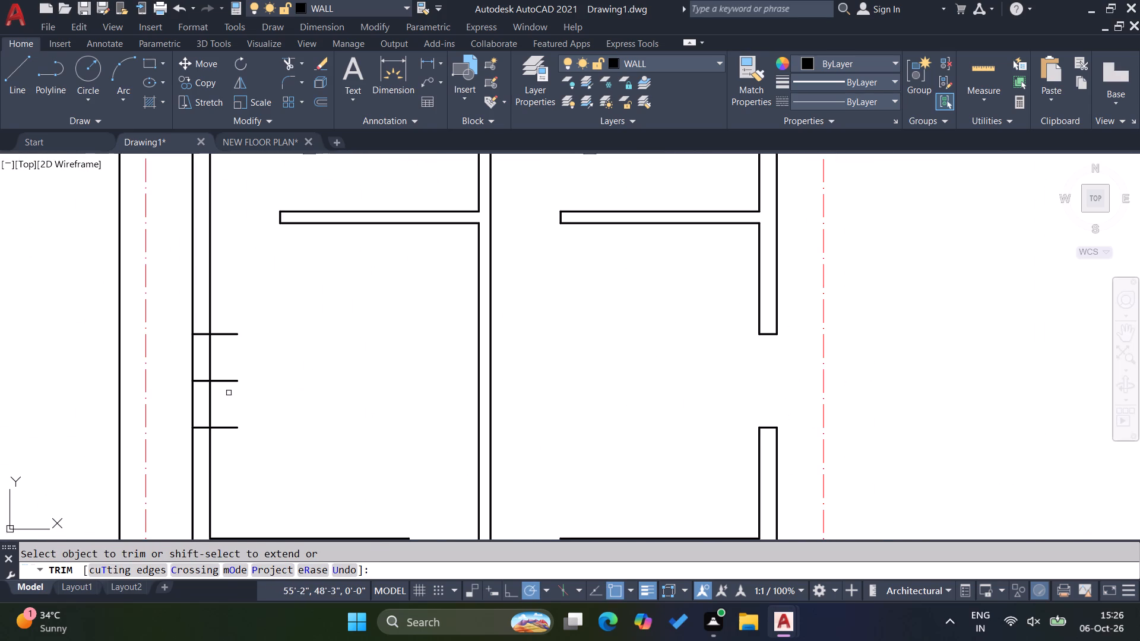
pyautogui.scroll(2, 215, 400)
pyautogui.scroll(-1, 579, 412)
pyautogui.scroll(1, 284, 409)
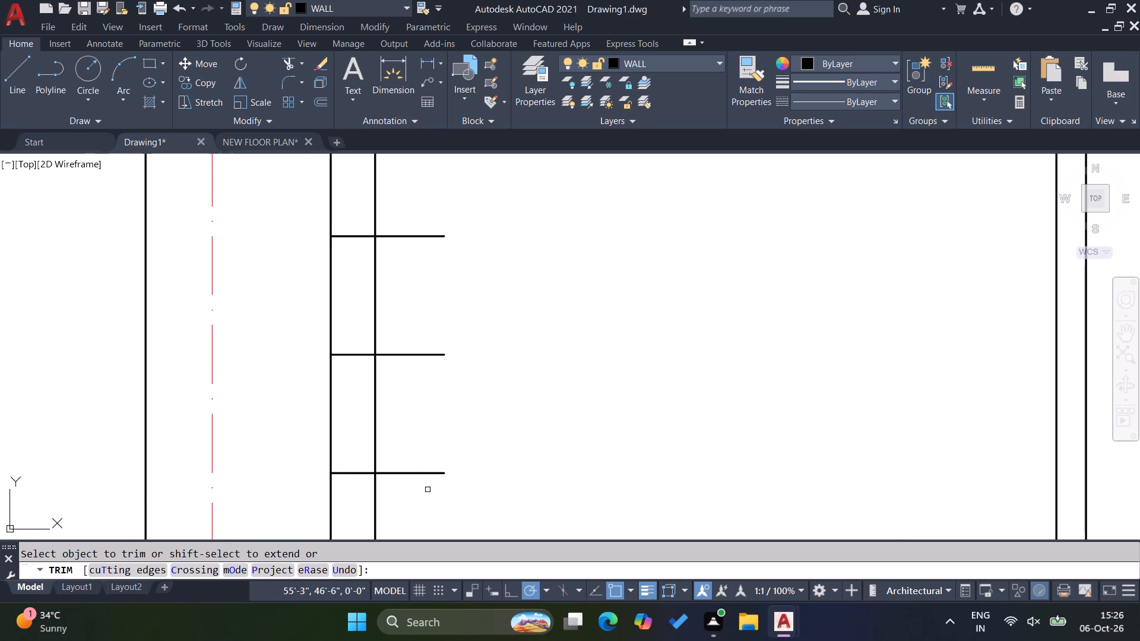
pyautogui.moveTo(427, 491); pyautogui.dragTo(423, 484)
pyautogui.click(421, 221)
pyautogui.moveTo(400, 426); pyautogui.dragTo(393, 418)
pyautogui.click(297, 318)
pyautogui.moveTo(312, 347); pyautogui.dragTo(319, 345)
pyautogui.click(406, 320)
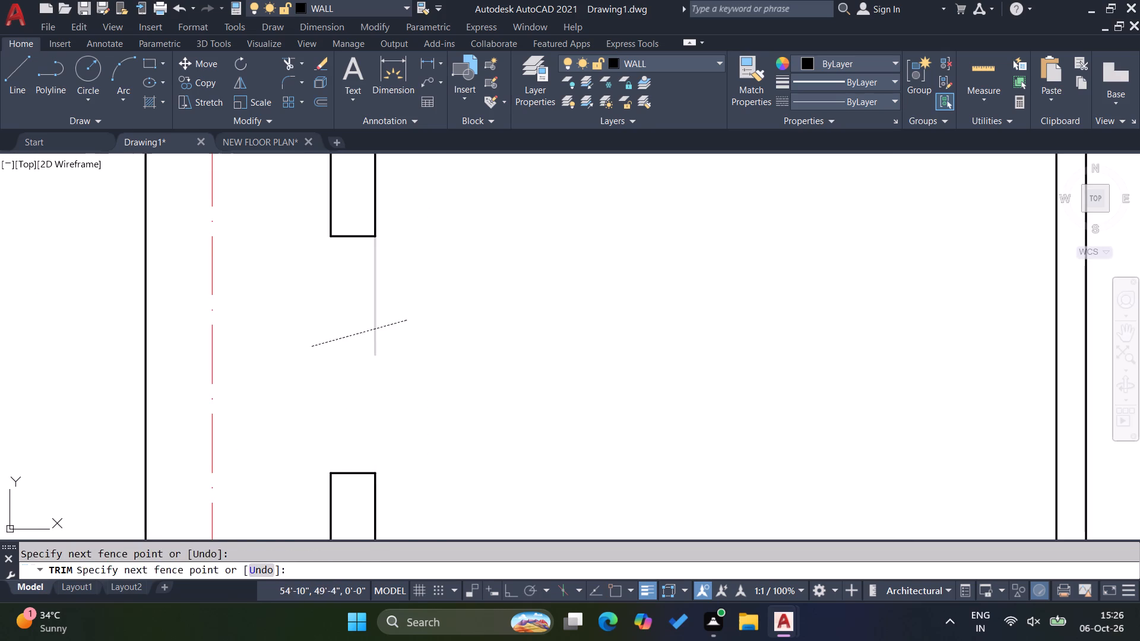
pyautogui.scroll(-4, 531, 402)
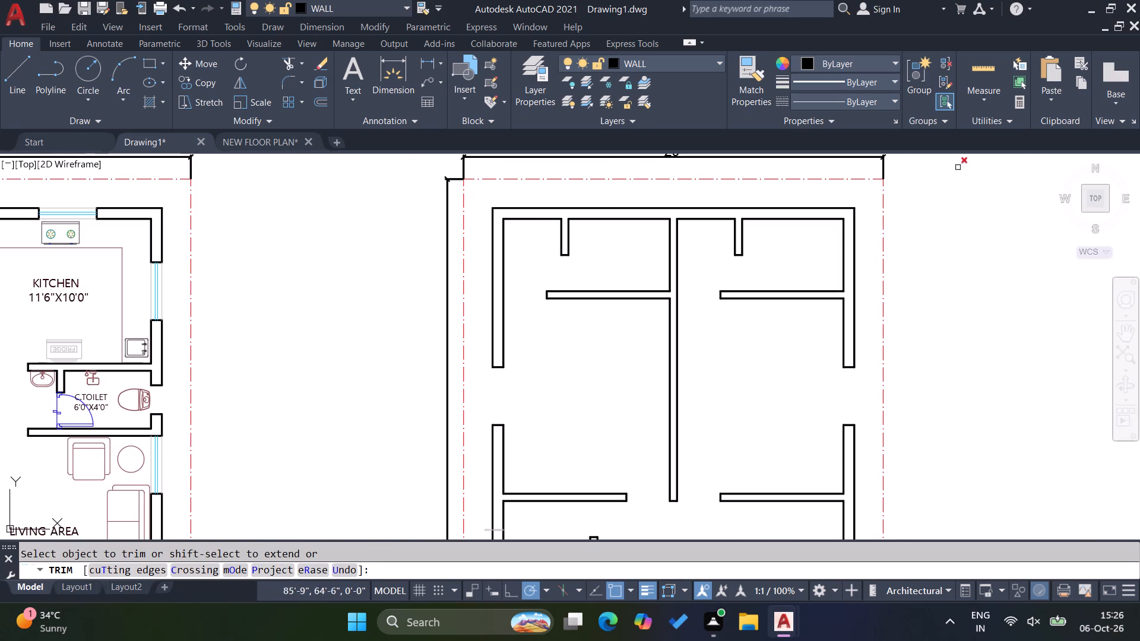
pyautogui.press('Escape')
pyautogui.press('Escape')
# Extend the central wall's left face and the right outer wall's inner face up to the outer line of the top wall.
pyautogui.scroll(1, 686, 179)
pyautogui.write('EX')
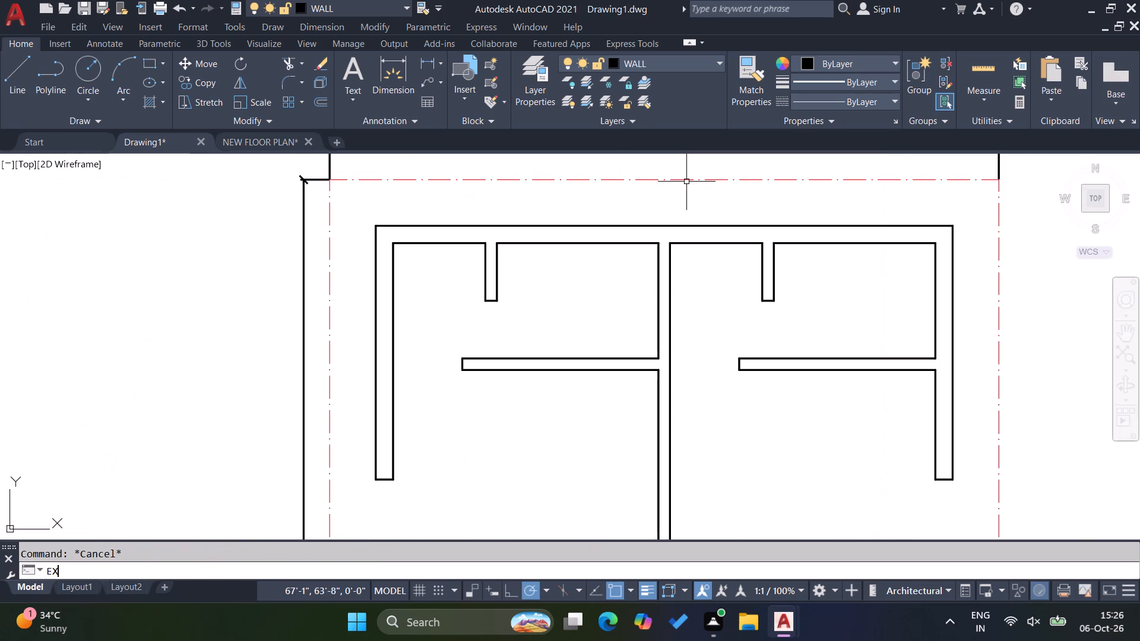
pyautogui.press('Return')
pyautogui.click(655, 264)
pyautogui.click(664, 268)
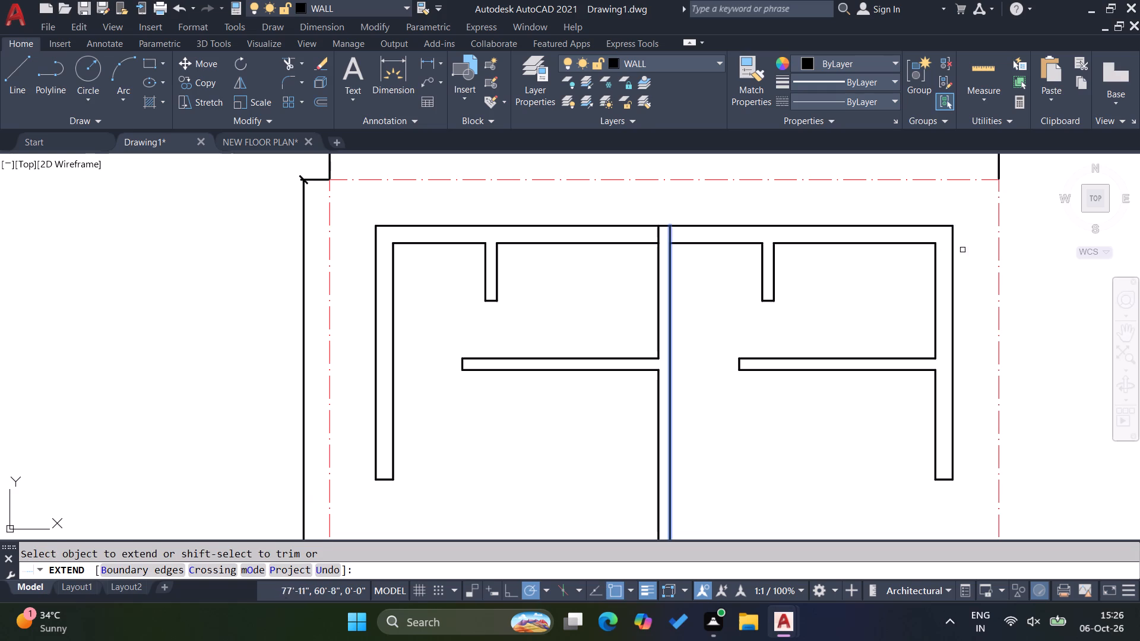
pyautogui.click(940, 256)
pyautogui.click(900, 264)
pyautogui.press('Escape')
pyautogui.press('Escape')
pyautogui.press('Escape')
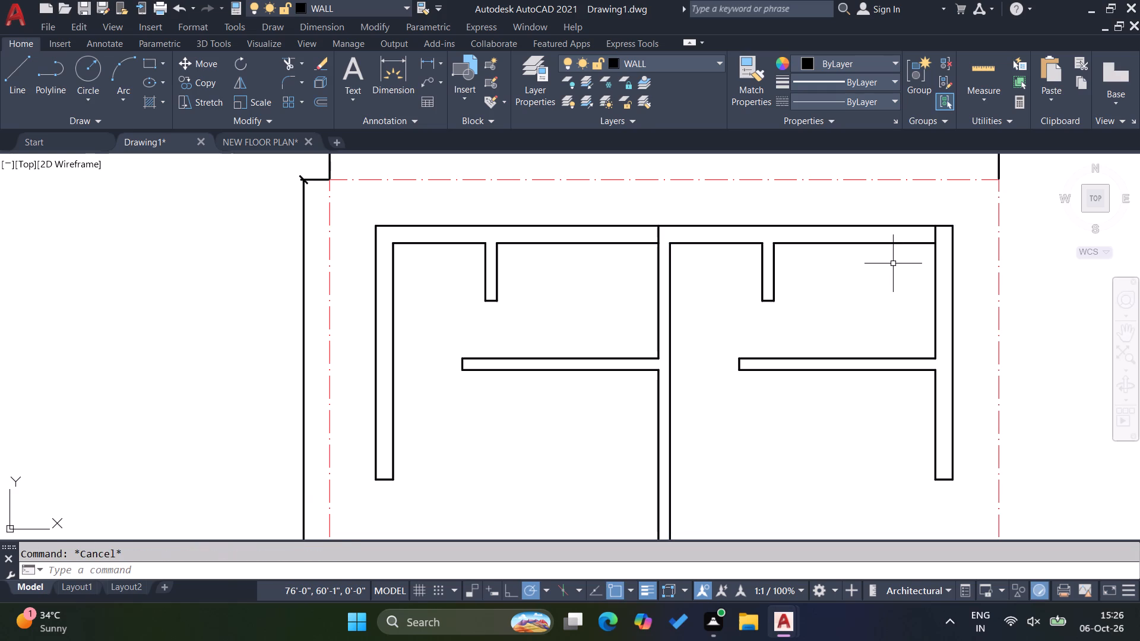
# Offset the extended wall faces at the two top rooms' right ends 2' inward into each room.
pyautogui.press('o')
pyautogui.press('Return')
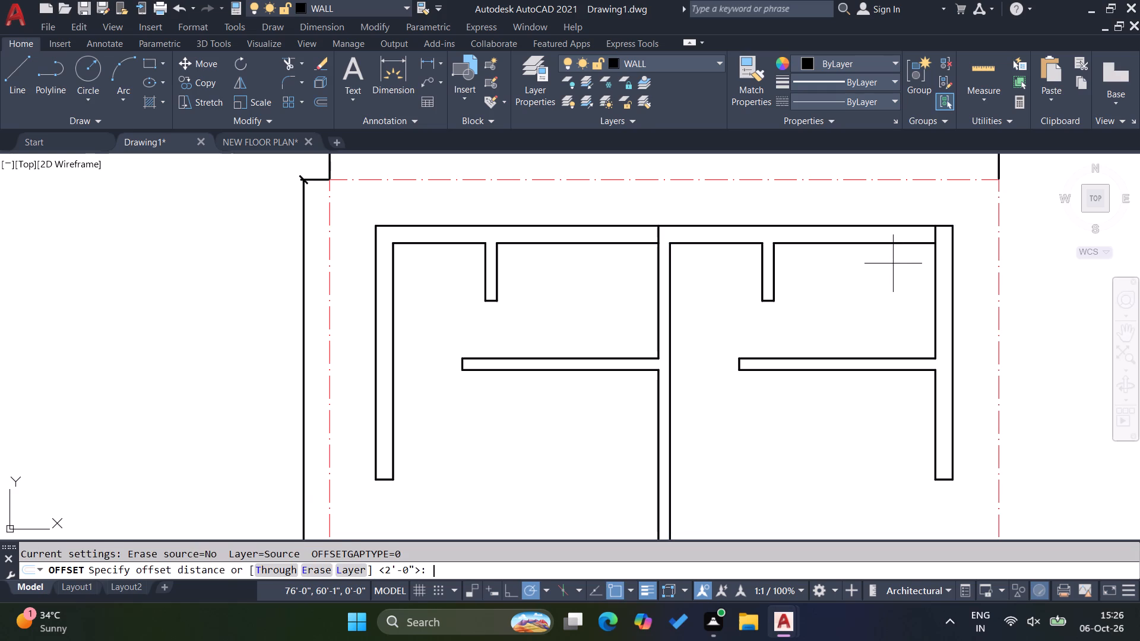
pyautogui.write("2'")
pyautogui.press('Return')
pyautogui.click(936, 266)
pyautogui.click(860, 266)
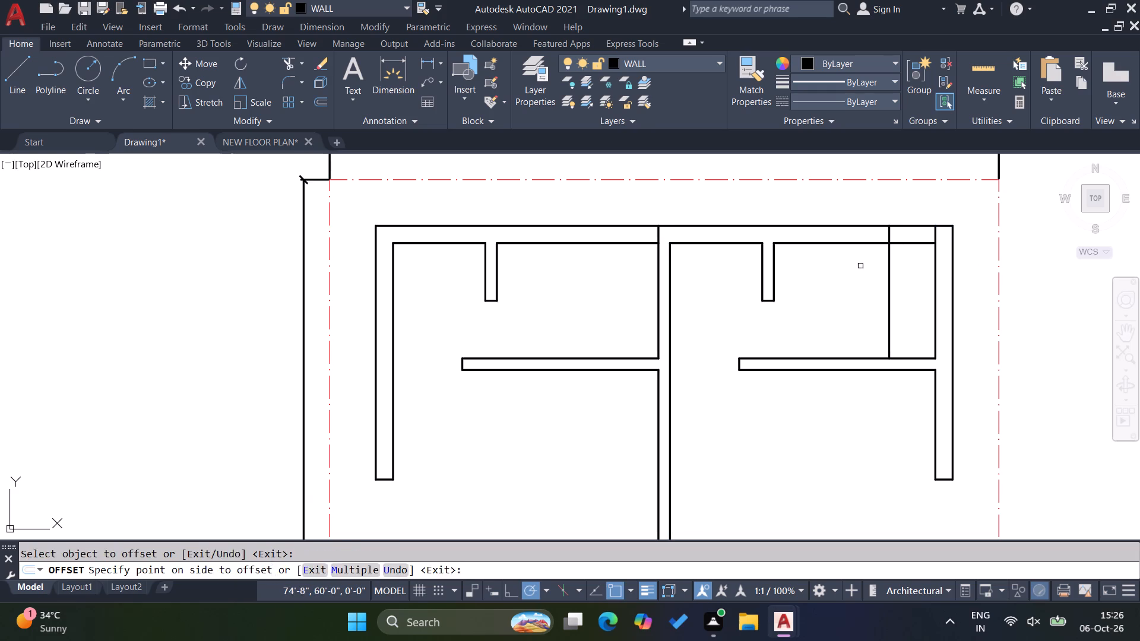
pyautogui.click(658, 273)
pyautogui.click(601, 276)
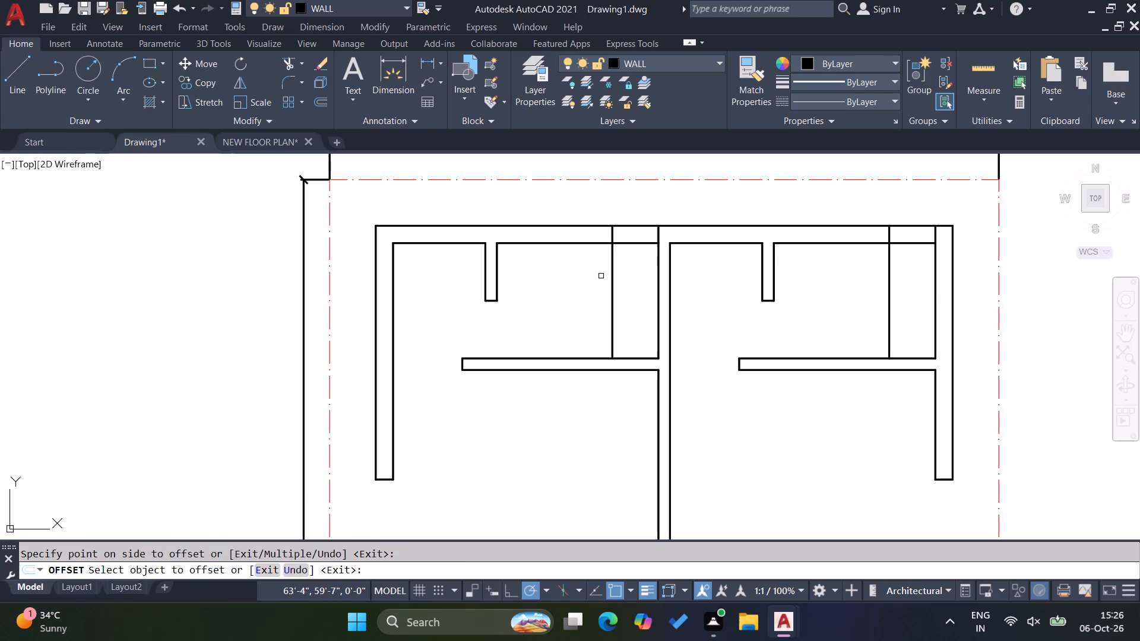
pyautogui.press('Escape')
pyautogui.press('Escape')
pyautogui.press('Escape')
# Trim the top wall lines and the offset line's excess beside the central wall to open the left top room's outer wall.
pyautogui.write('TR')
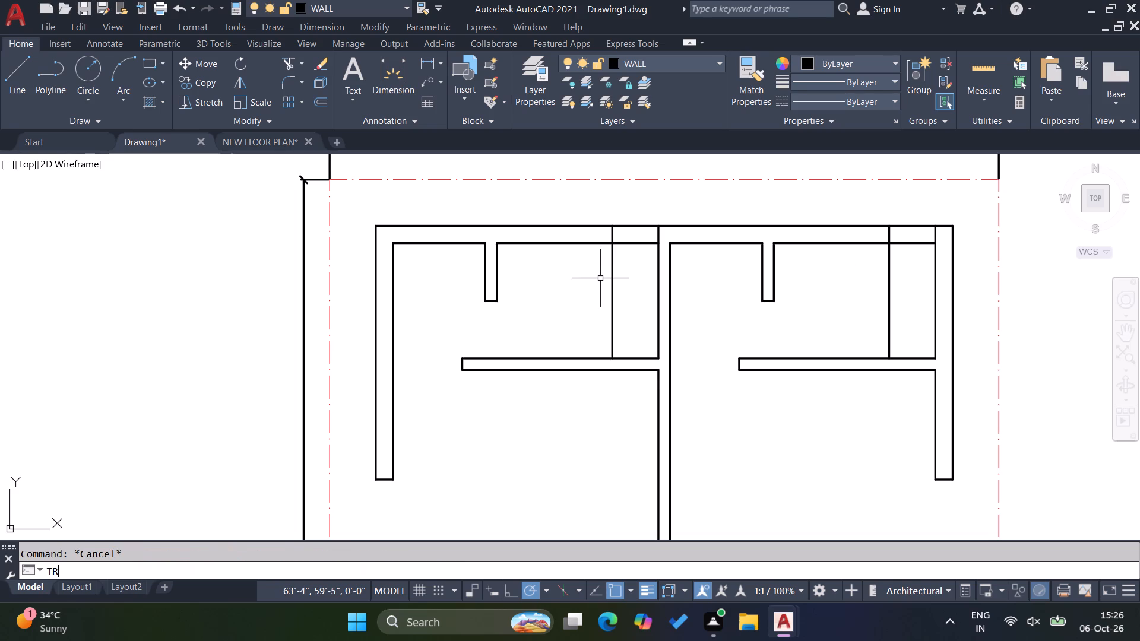
pyautogui.press('Return')
pyautogui.scroll(2, 622, 224)
pyautogui.click(644, 231)
pyautogui.click(639, 304)
pyautogui.click(638, 236)
pyautogui.moveTo(635, 317); pyautogui.dragTo(619, 318)
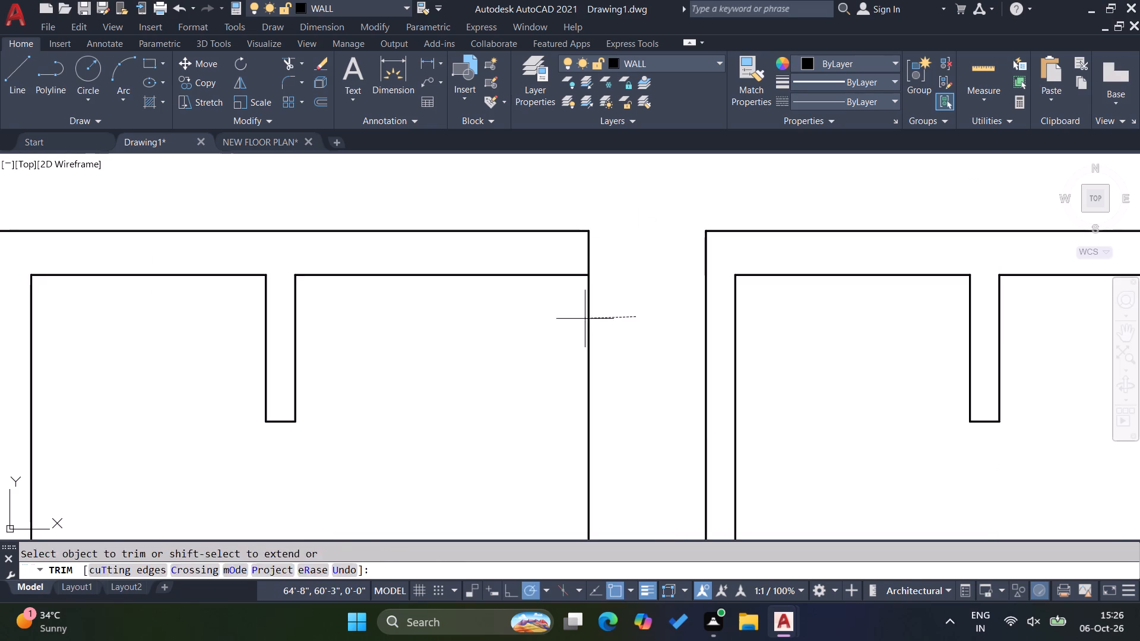
pyautogui.click(563, 327)
# Trim the top wall lines and the offset line's excess beside the right outer wall to open the right top room's outer wall.
pyautogui.scroll(-3, 555, 325)
pyautogui.scroll(3, 765, 296)
pyautogui.moveTo(695, 310); pyautogui.dragTo(598, 417)
pyautogui.press('Escape')
pyautogui.press('Escape')
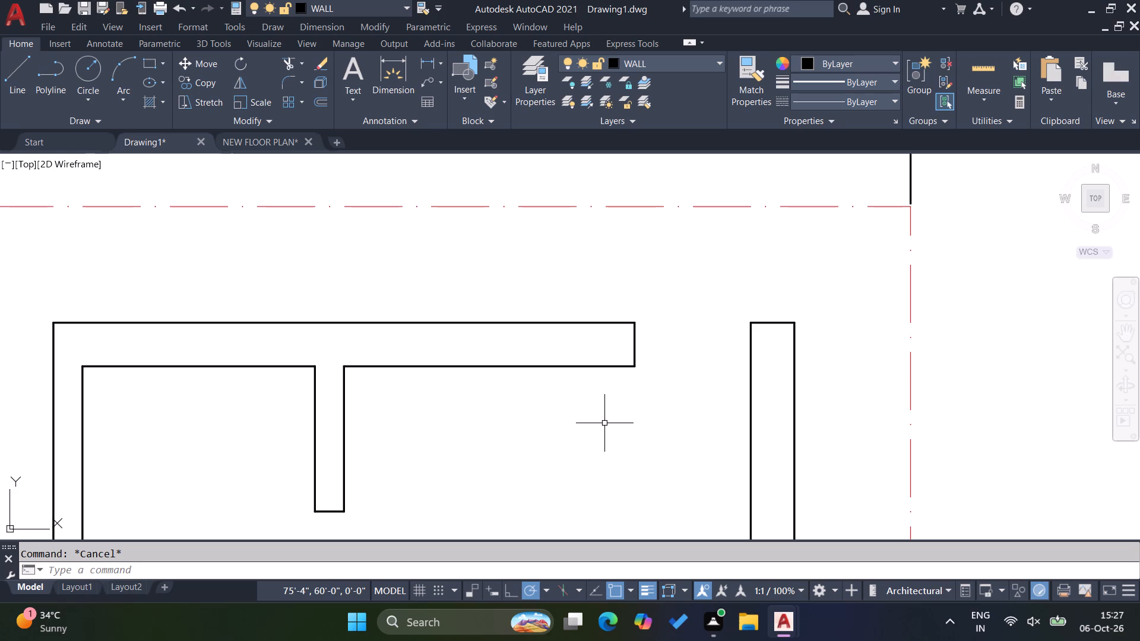
pyautogui.press('Escape')
pyautogui.press('Escape')
pyautogui.press('Escape')
# Delete the short closing lines on both sides of the right top room's opening, at the top wall's end and the right wall's top.
pyautogui.click(645, 356)
pyautogui.click(610, 341)
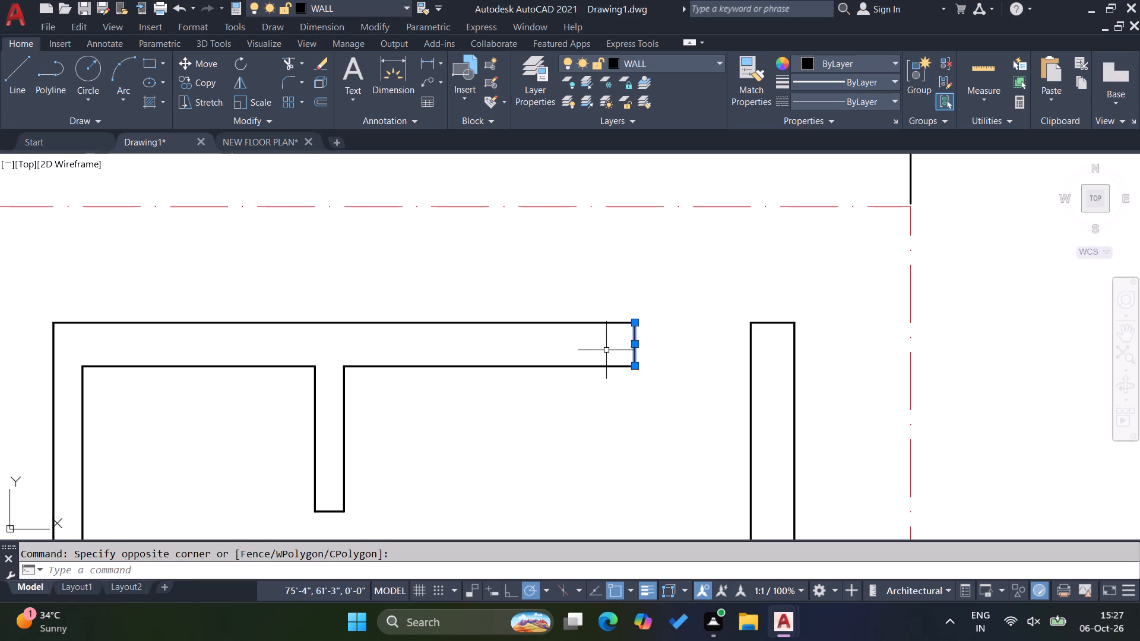
pyautogui.press('Delete')
pyautogui.click(781, 326)
pyautogui.click(771, 303)
pyautogui.press('Delete')
# Fillet the top wall's inner and outer lines to the right outer wall's faces to close the top right corner.
pyautogui.press('f')
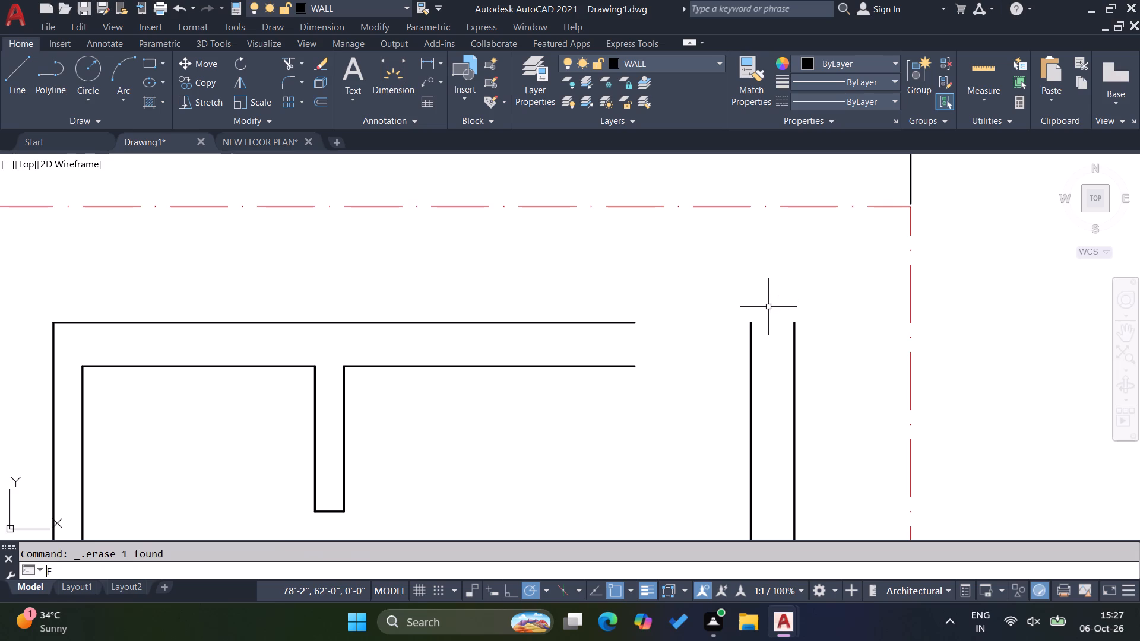
pyautogui.press('Return')
pyautogui.click(630, 364)
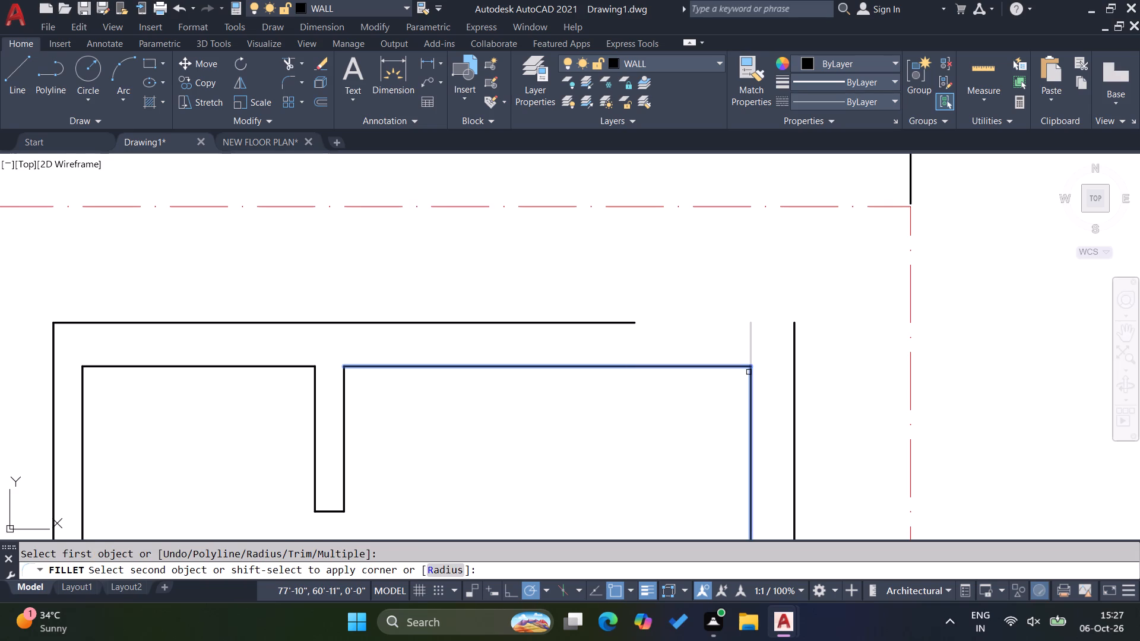
pyautogui.click(749, 372)
pyautogui.press('Return')
pyautogui.click(620, 324)
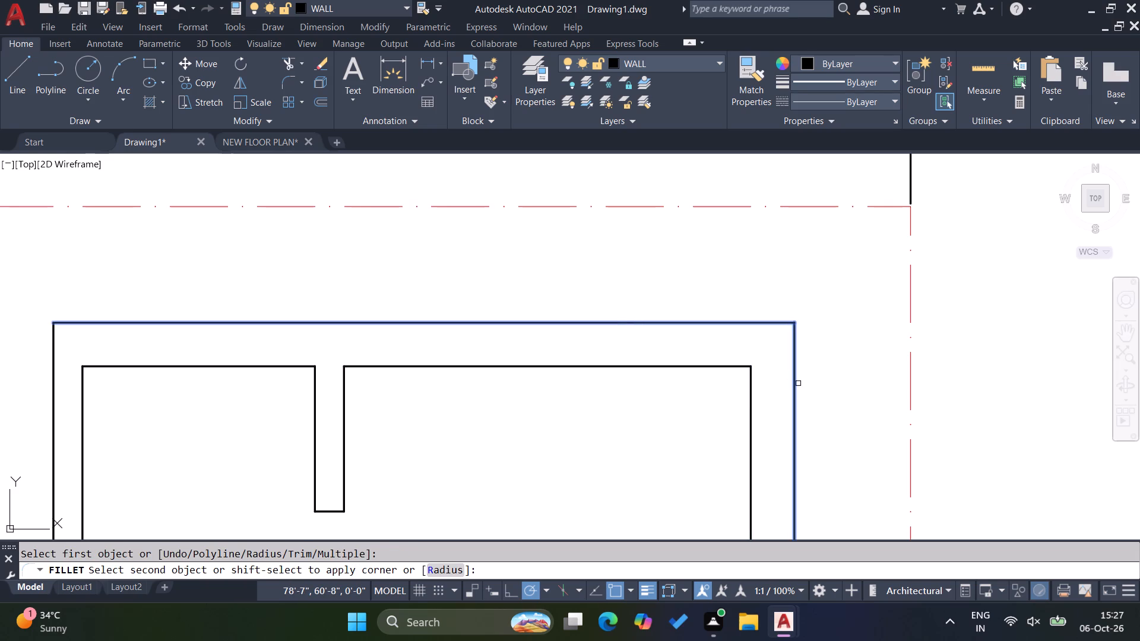
pyautogui.click(798, 383)
pyautogui.click(793, 382)
pyautogui.press('Escape')
# Offset the central wall's left face 9" into the left top room's opening.
pyautogui.scroll(-3, 849, 365)
pyautogui.scroll(2, 634, 357)
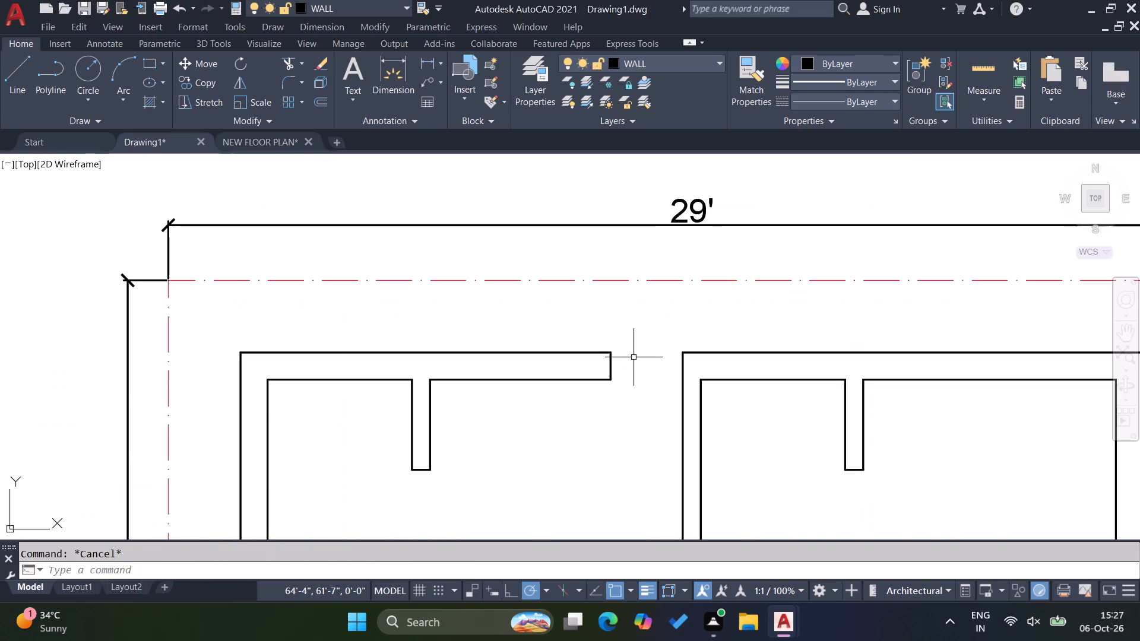
pyautogui.press('o')
pyautogui.press('Return')
pyautogui.press('9')
pyautogui.press('Return')
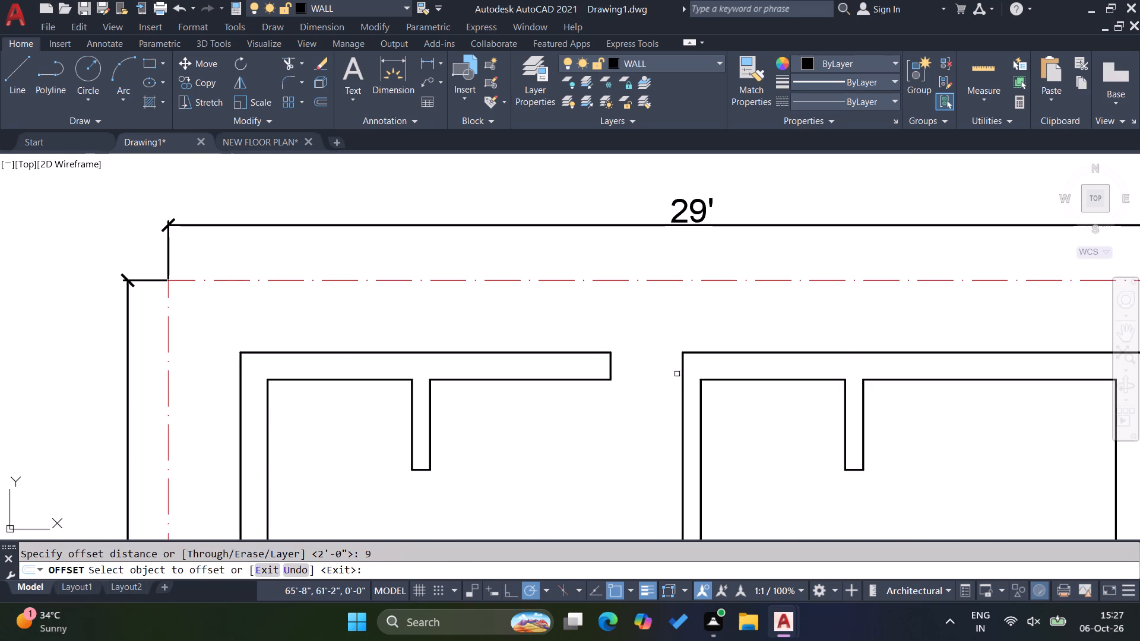
pyautogui.click(680, 375)
pyautogui.click(680, 377)
pyautogui.click(663, 372)
pyautogui.press('Escape')
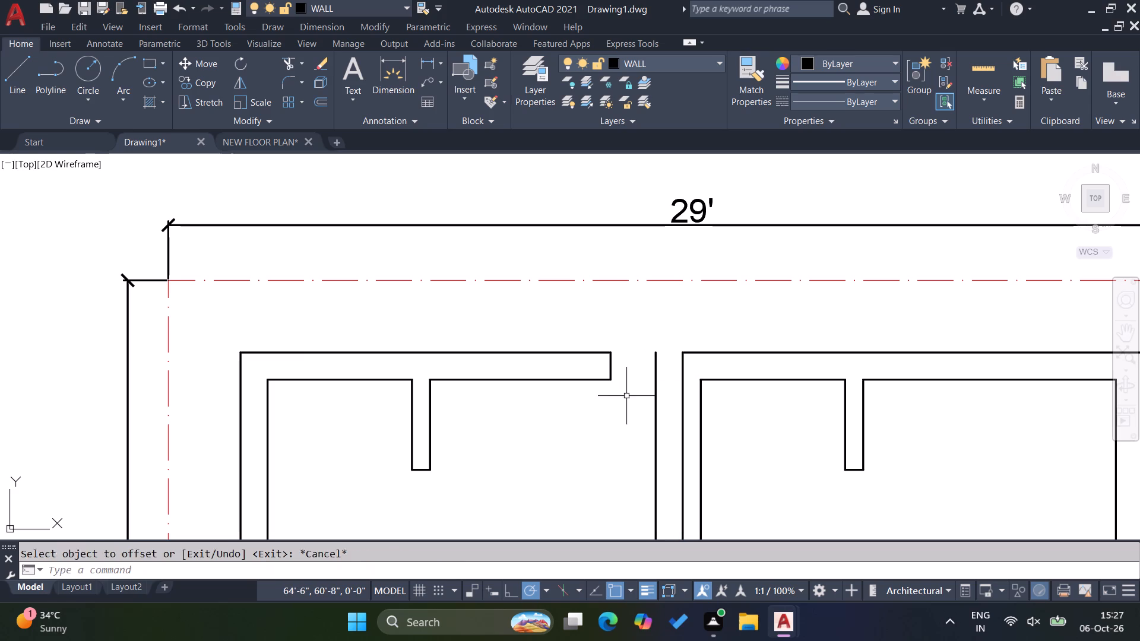
pyautogui.press('Escape')
# Stretch the left top wall's end at the opening 9" away from the central wall.
pyautogui.moveTo(626, 396); pyautogui.dragTo(613, 386)
pyautogui.click(580, 320)
pyautogui.press('s')
pyautogui.press('Return')
pyautogui.scroll(3, 606, 386)
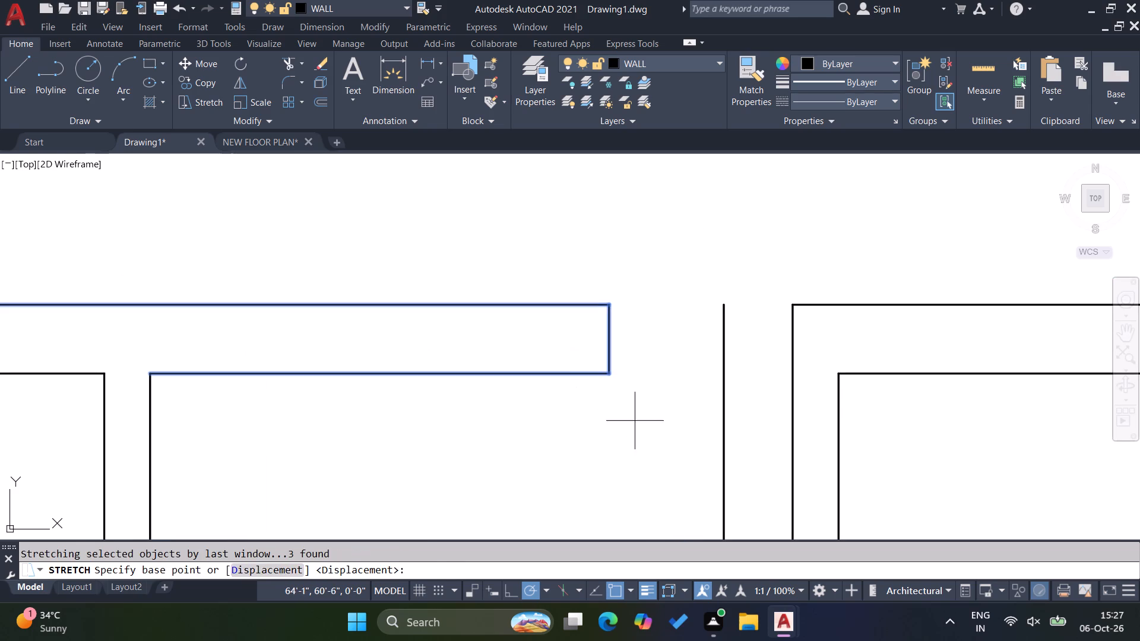
pyautogui.click(635, 421)
pyautogui.press('9')
pyautogui.press('Return')
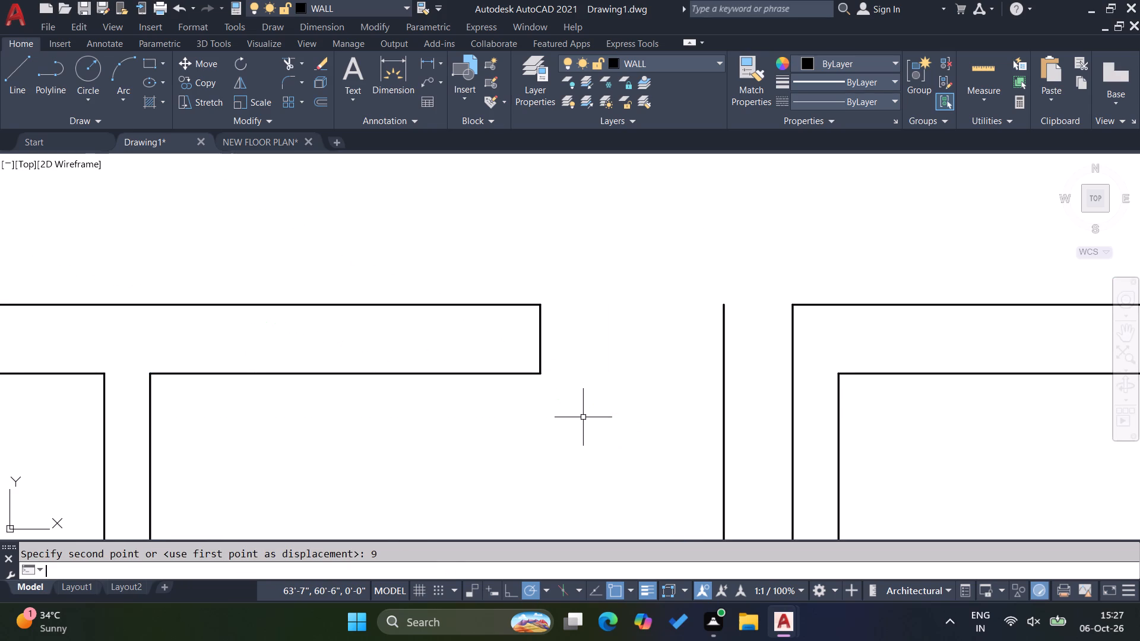
pyautogui.press('Escape')
pyautogui.press('Escape')
pyautogui.press('Escape')
pyautogui.press('Escape')
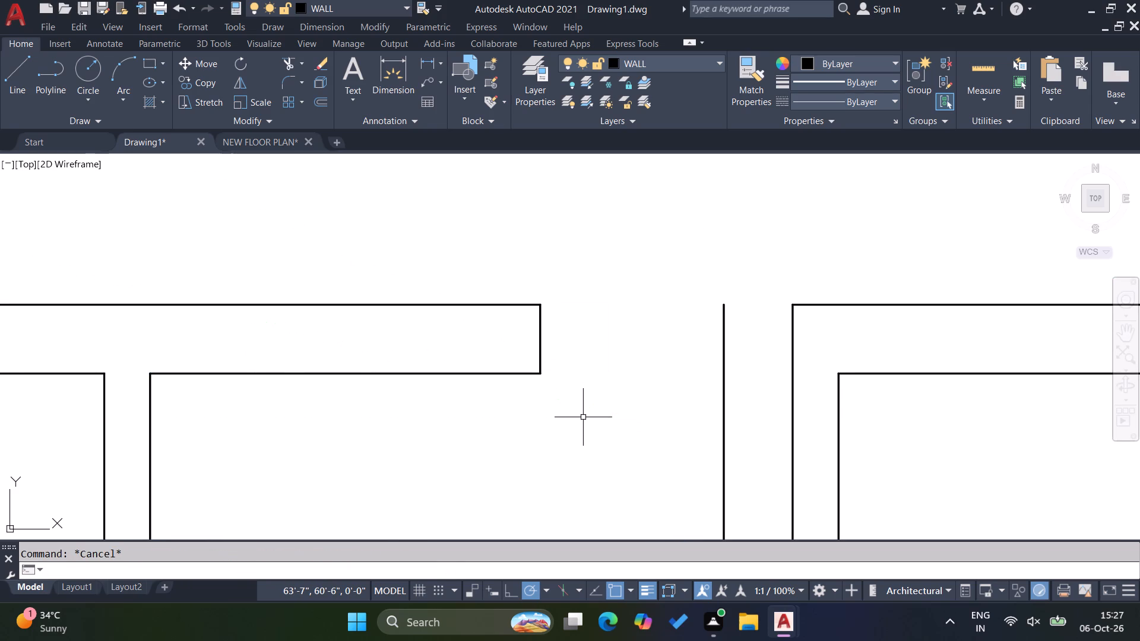
# Fillet the 9" offset line with the right top wall's outer and inner lines to form the opening's closed jamb.
pyautogui.press('f')
pyautogui.press('Return')
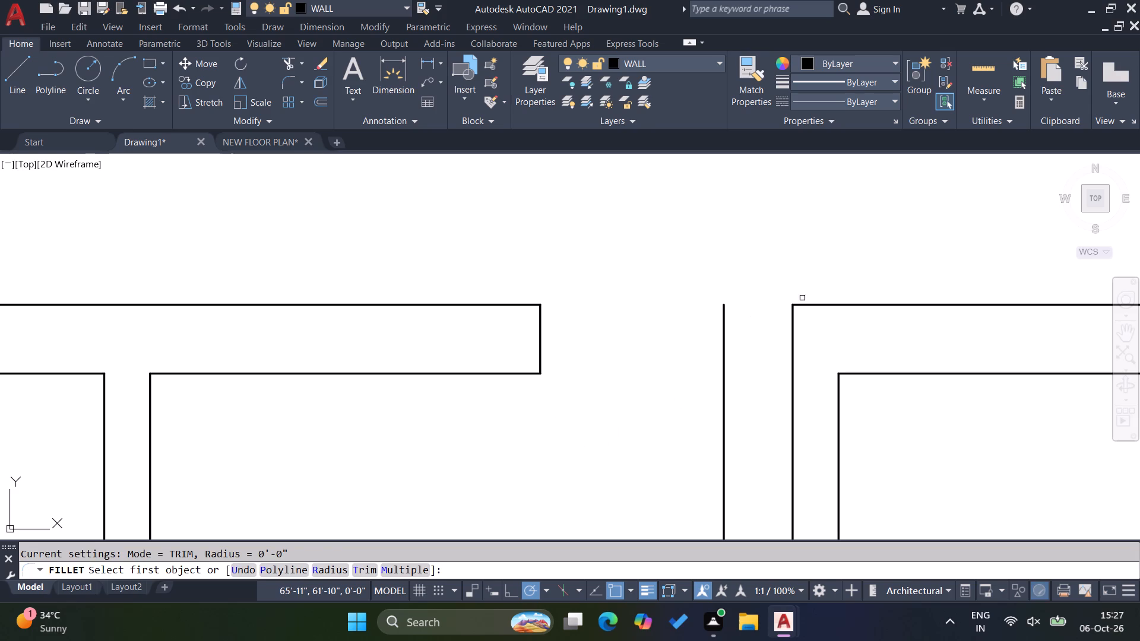
pyautogui.click(810, 304)
pyautogui.click(723, 326)
pyautogui.press('Return')
pyautogui.click(723, 329)
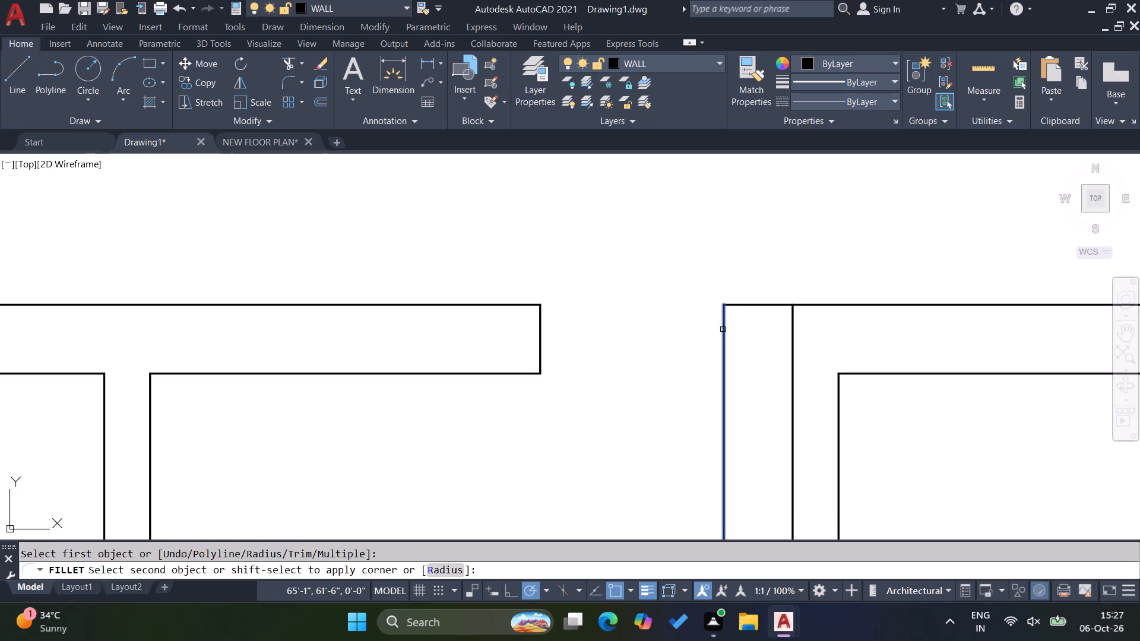
pyautogui.click(853, 374)
pyautogui.press('Escape')
pyautogui.press('Escape')
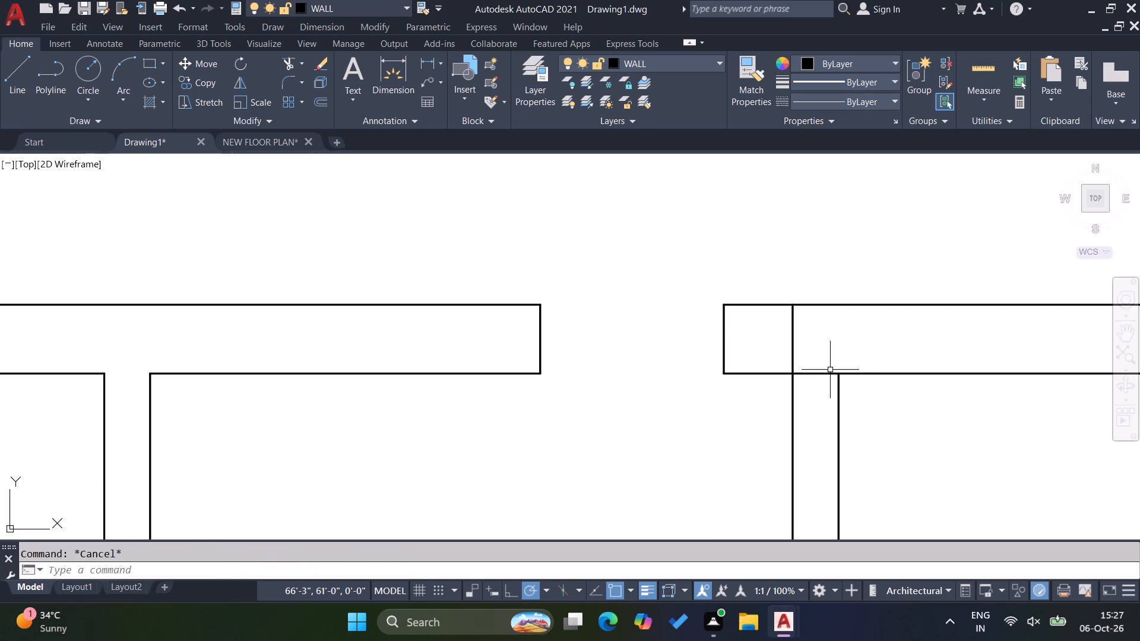
# Trim the central wall's face inside the top wall and the top wall's inner line between the central wall's faces.
pyautogui.press('t')
pyautogui.press('r')
pyautogui.press('Return')
pyautogui.click(780, 356)
pyautogui.click(812, 348)
pyautogui.click(812, 357)
pyautogui.click(813, 407)
pyautogui.press('Escape')
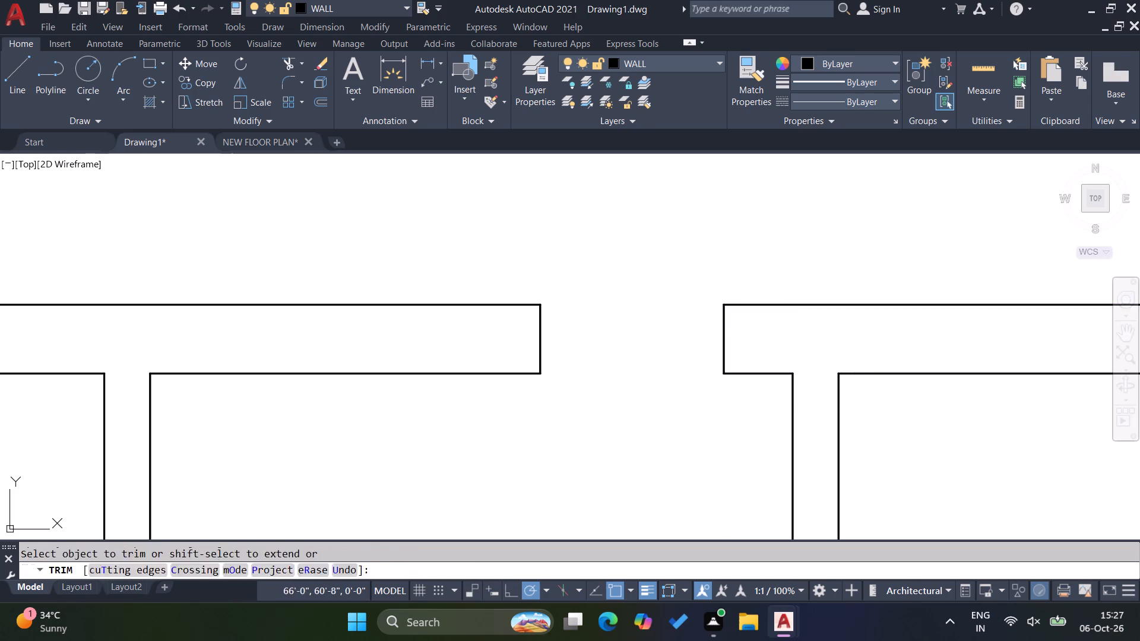
pyautogui.scroll(-3, 574, 331)
pyautogui.press('Escape')
pyautogui.press('Escape')
# Draw a horizontal line about 1' long across the right outer wall from the midpoint of the top room's inner face.
pyautogui.scroll(-1, 627, 302)
pyautogui.scroll(2, 799, 366)
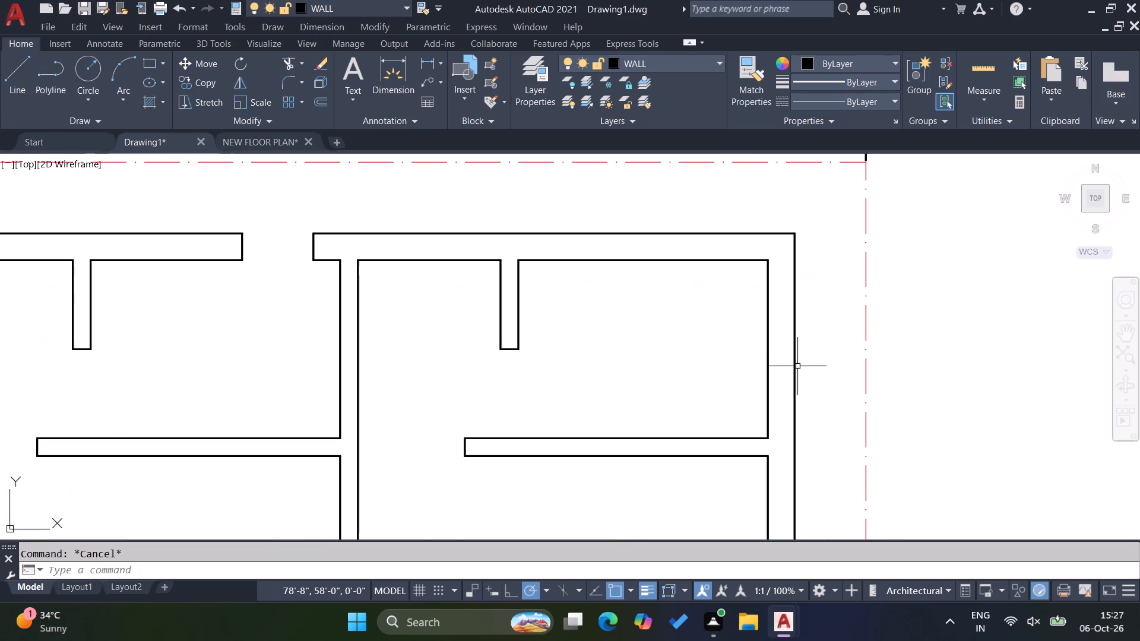
pyautogui.press('l')
pyautogui.press('Return')
pyautogui.click(767, 351)
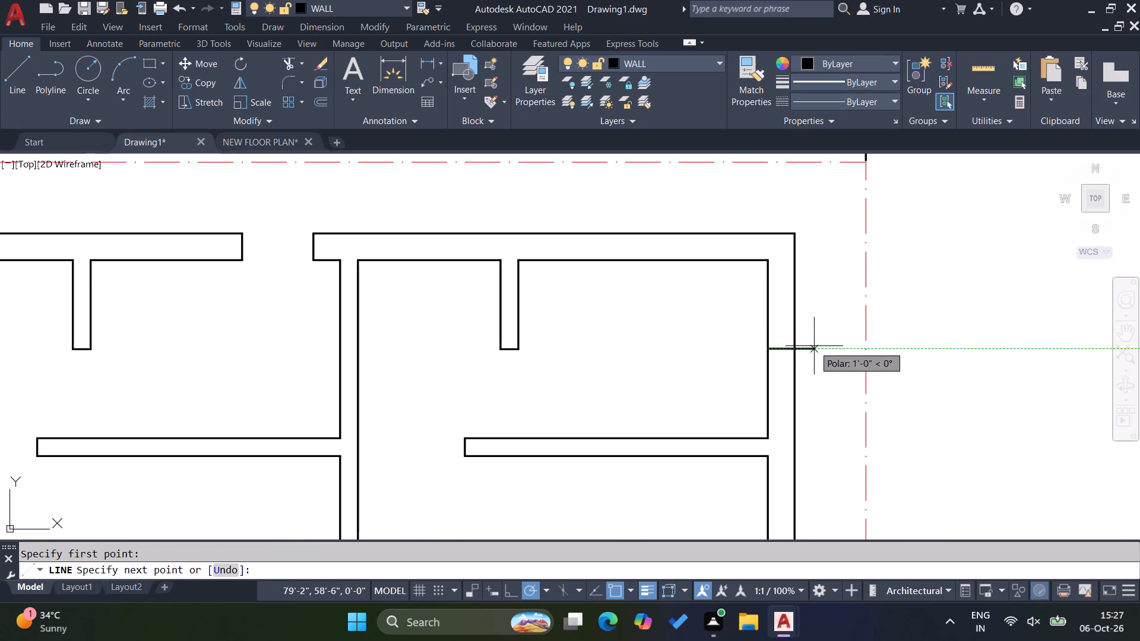
pyautogui.click(814, 346)
pyautogui.press('Escape')
pyautogui.press('Escape')
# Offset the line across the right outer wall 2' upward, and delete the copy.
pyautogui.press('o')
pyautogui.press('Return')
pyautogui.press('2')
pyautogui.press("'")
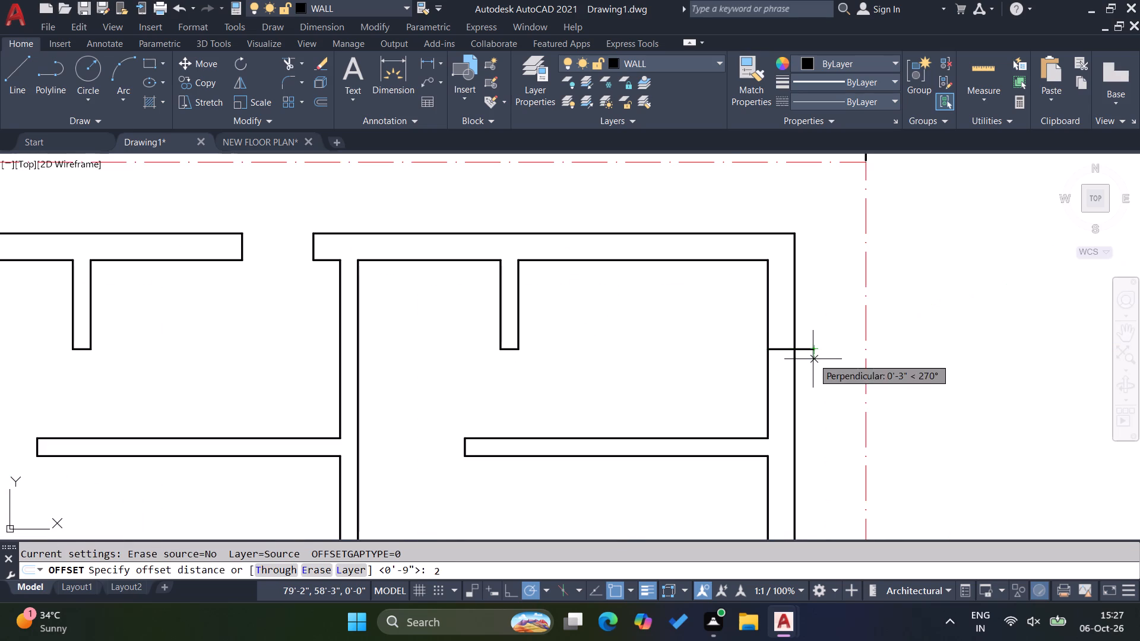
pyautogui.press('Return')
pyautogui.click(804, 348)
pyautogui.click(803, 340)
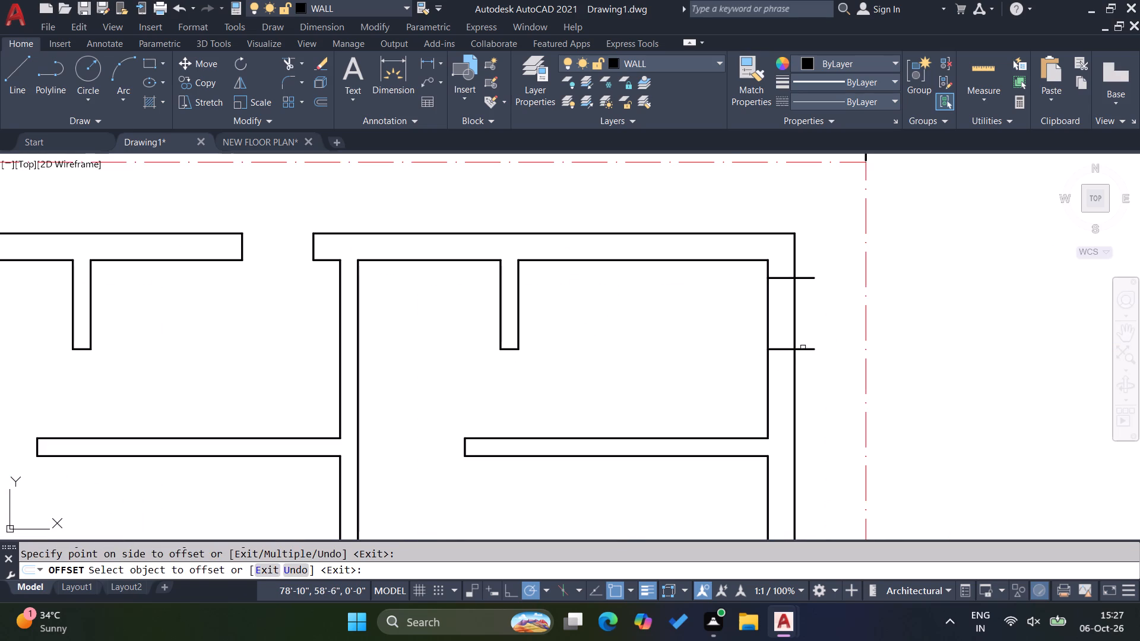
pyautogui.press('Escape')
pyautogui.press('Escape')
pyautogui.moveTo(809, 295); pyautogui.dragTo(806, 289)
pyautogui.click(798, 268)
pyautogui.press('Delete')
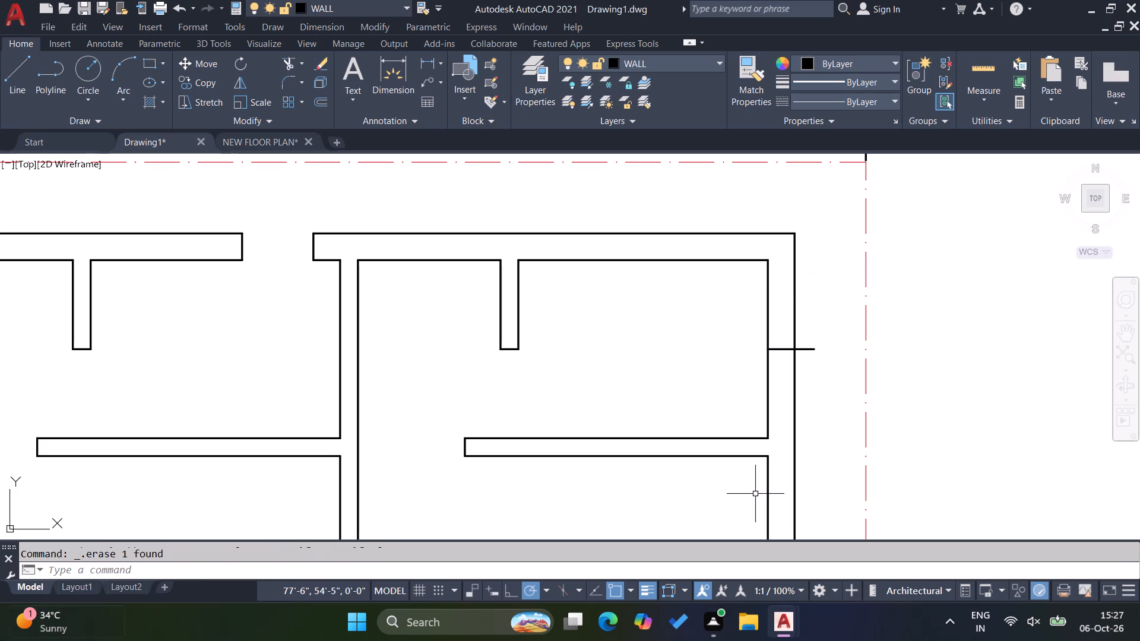
# Offset the line across the right top room's outer wall 1' upward and 1' downward.
pyautogui.press('o')
pyautogui.press('Return')
pyautogui.write("1'")
pyautogui.press('Return')
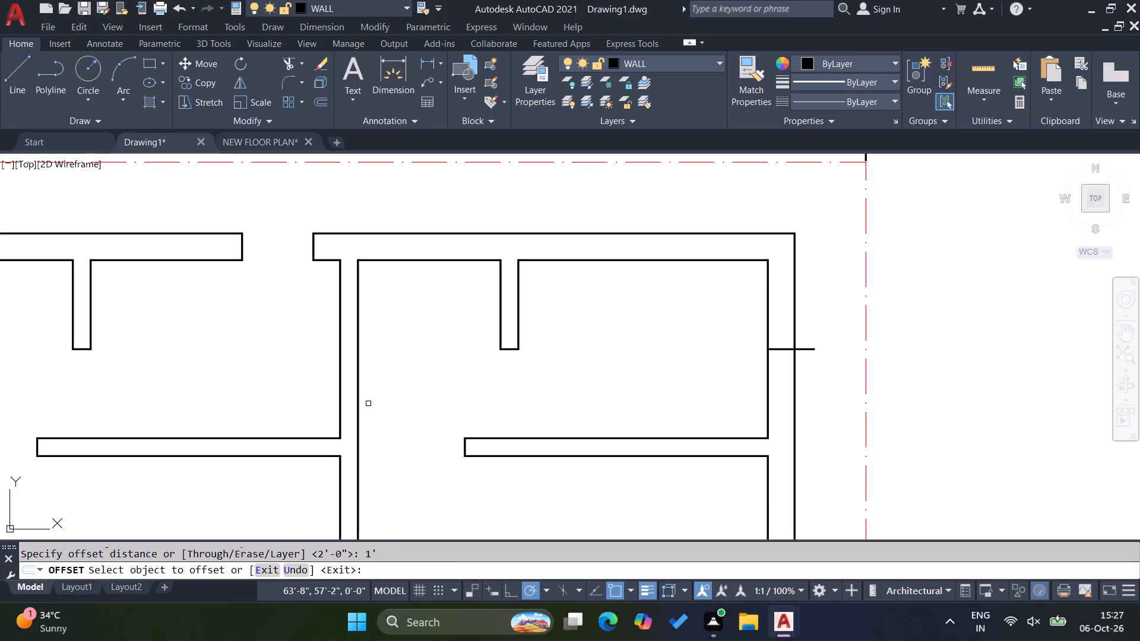
pyautogui.click(812, 349)
pyautogui.click(812, 309)
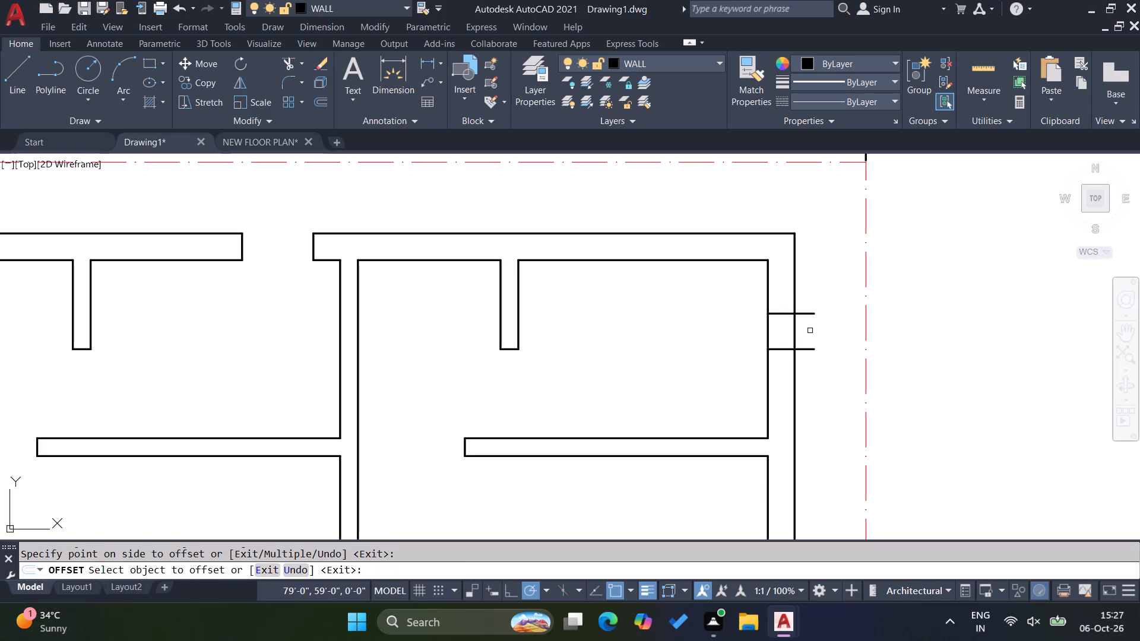
pyautogui.click(809, 350)
pyautogui.click(812, 403)
pyautogui.scroll(-6, 812, 320)
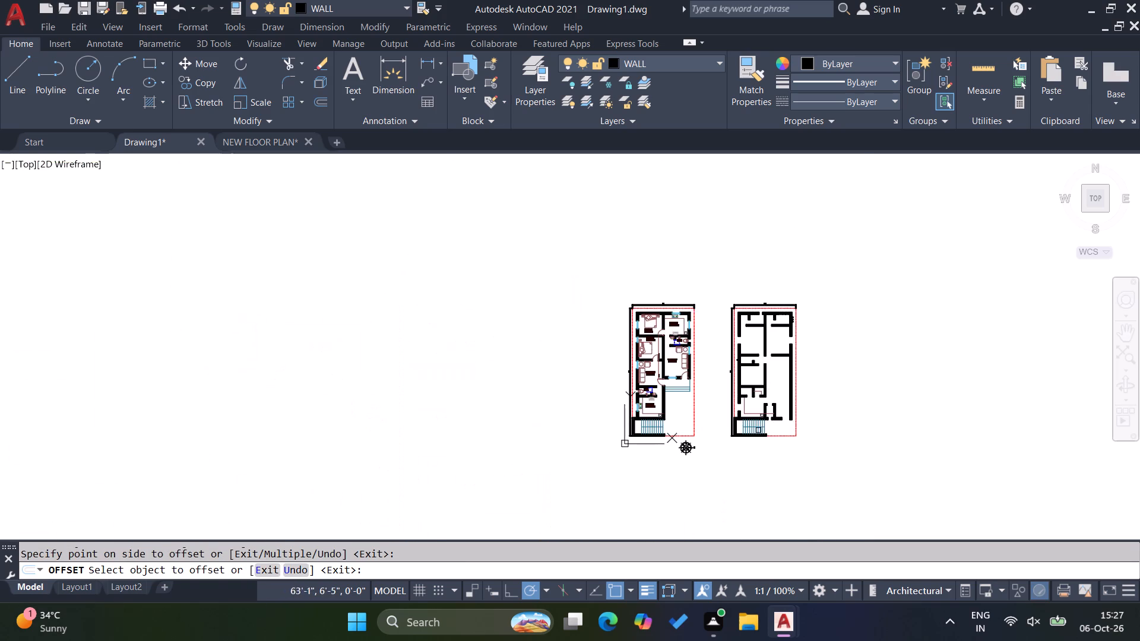
pyautogui.scroll(3, 758, 430)
pyautogui.scroll(-3, 686, 480)
pyautogui.press('Escape')
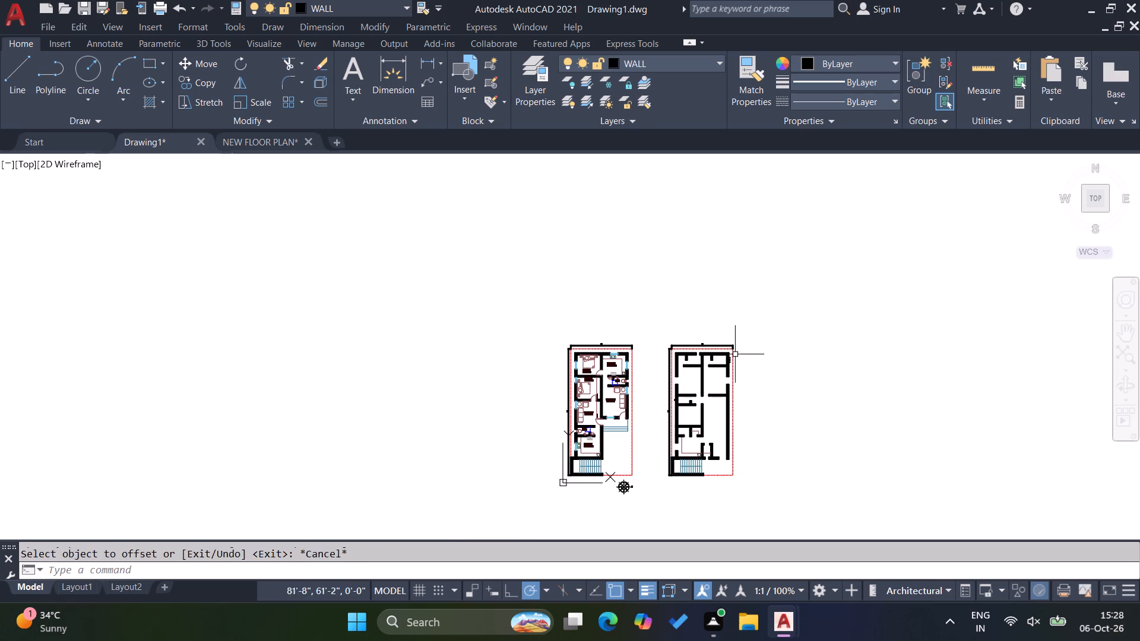
pyautogui.press('Escape')
# Trim the overhanging lines and the right outer wall's faces between the offsets, removing the middle line to open the window gap.
pyautogui.scroll(7, 730, 355)
pyautogui.write('TR')
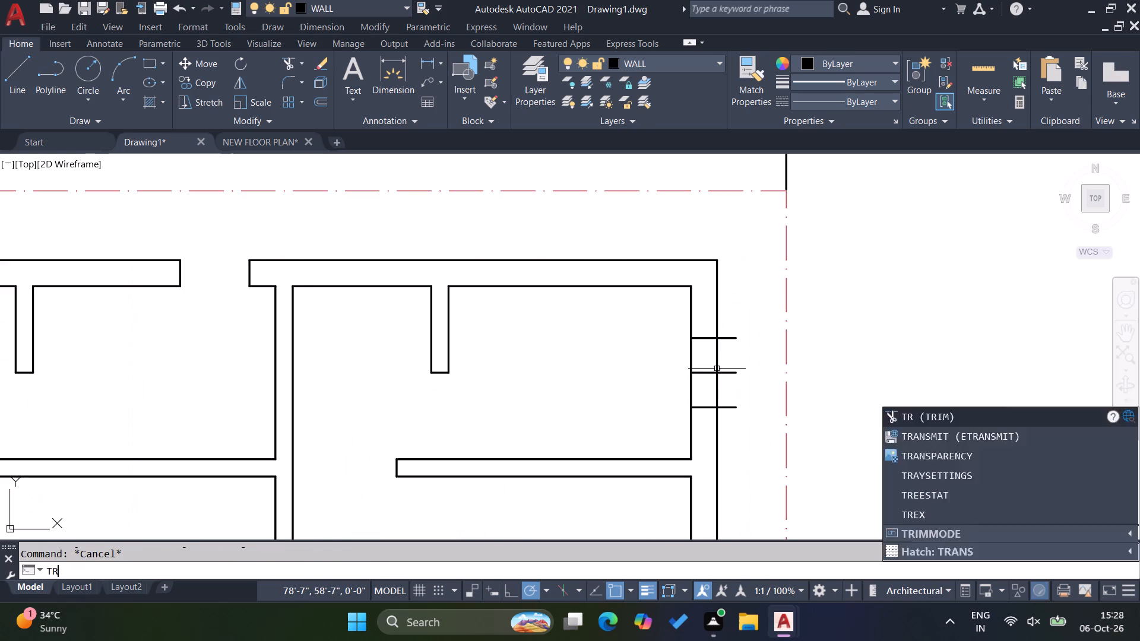
pyautogui.press('Return')
pyautogui.click(724, 330)
pyautogui.click(729, 424)
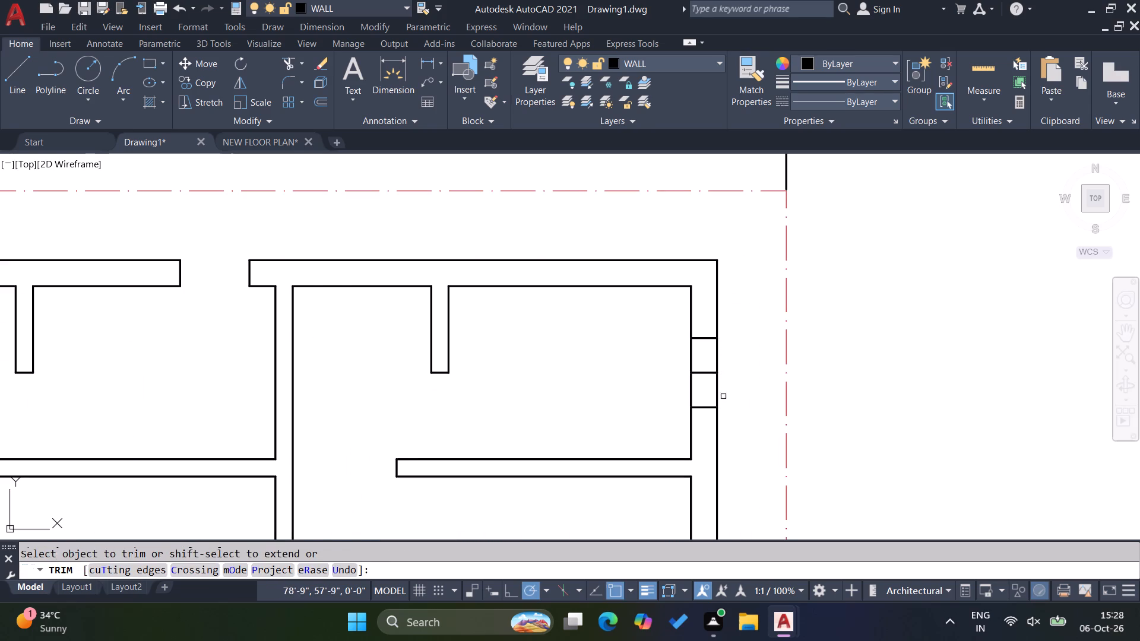
pyautogui.moveTo(726, 390); pyautogui.dragTo(720, 383)
pyautogui.click(677, 356)
pyautogui.click(721, 355)
pyautogui.click(702, 363)
pyautogui.press('Escape')
pyautogui.press('Escape')
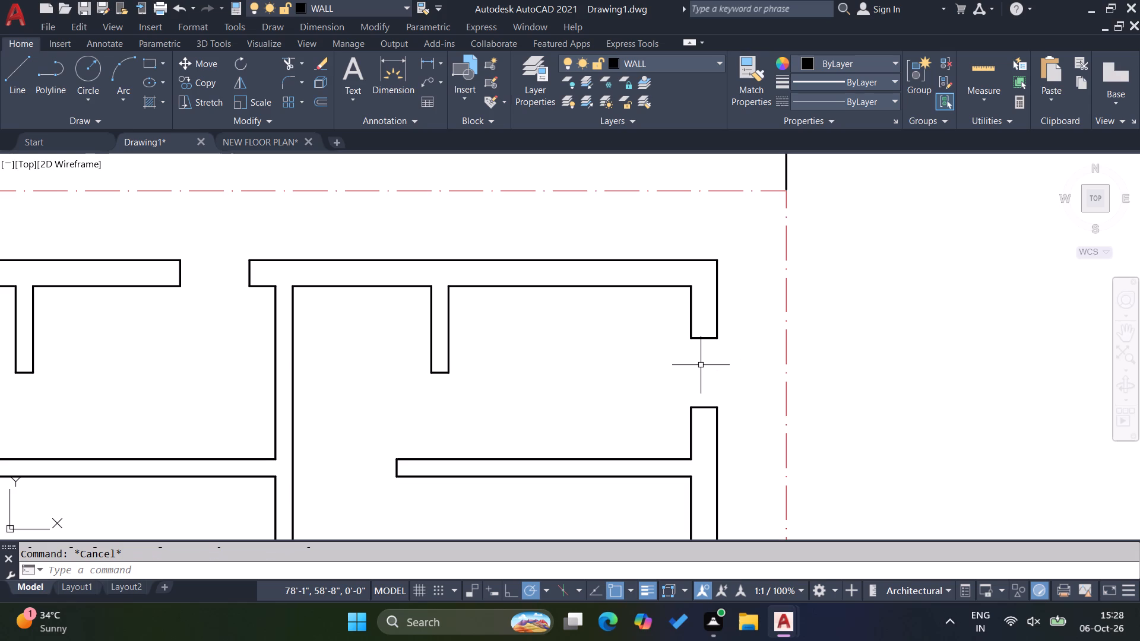
pyautogui.press('Escape')
pyautogui.press('Escape')
# Trim the line crossing the left outer wall beside the small room so it ends at the wall's outer face.
pyautogui.scroll(-1, 710, 367)
pyautogui.scroll(-2, 536, 339)
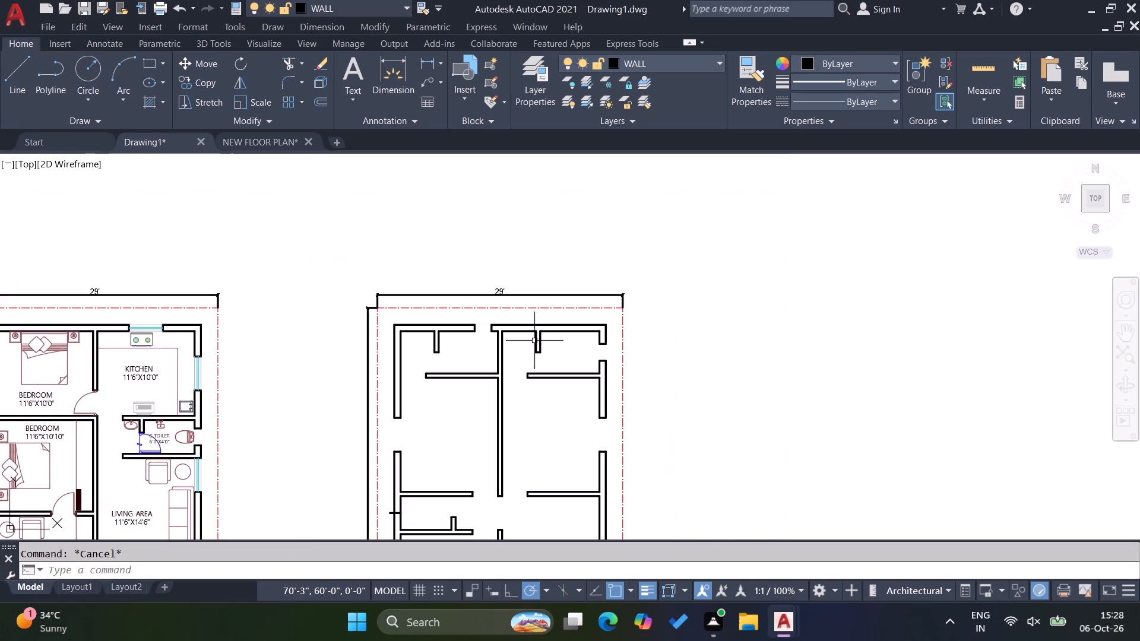
pyautogui.scroll(1, 559, 421)
pyautogui.scroll(-2, 531, 370)
pyautogui.scroll(2, 518, 452)
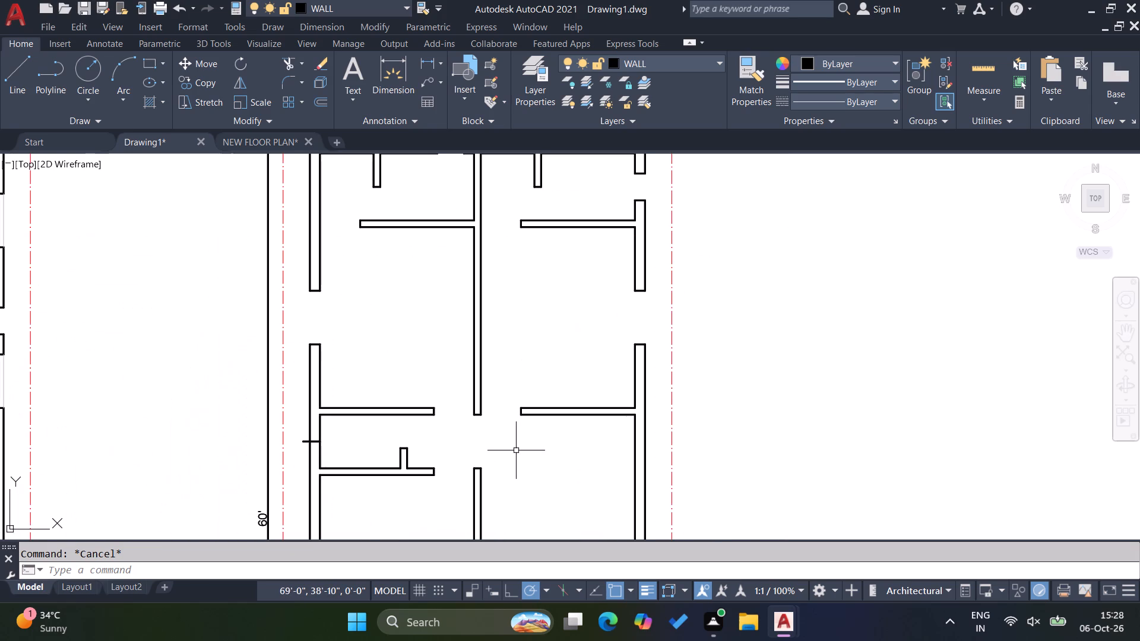
pyautogui.press('Escape')
pyautogui.press('Escape')
pyautogui.scroll(-1, 513, 381)
pyautogui.press('Return')
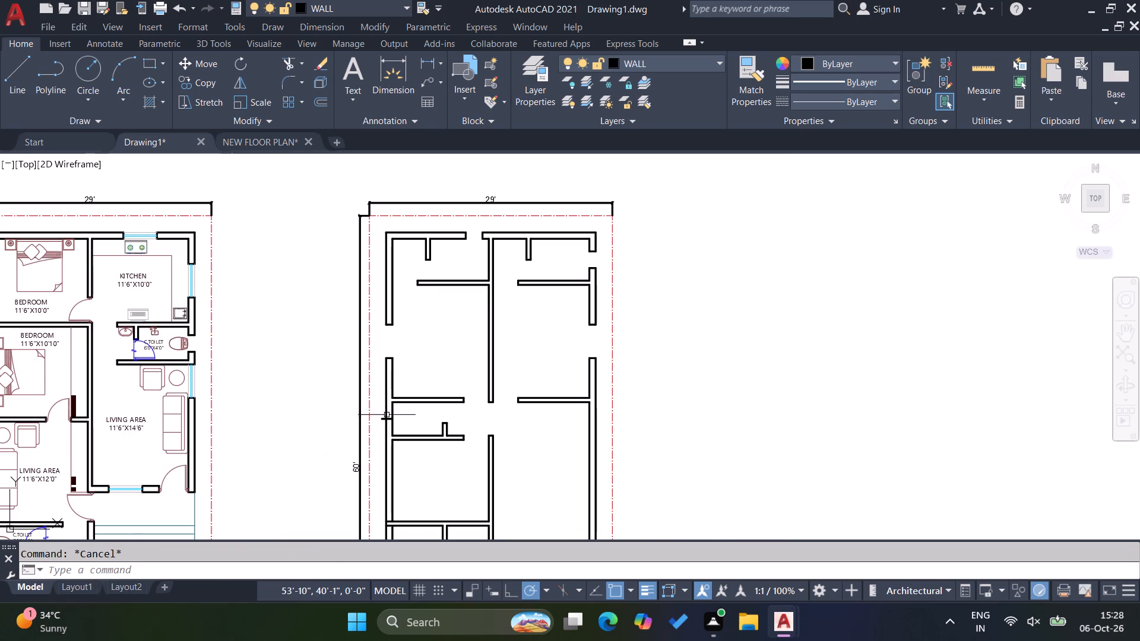
pyautogui.scroll(3, 381, 419)
pyautogui.click(381, 419)
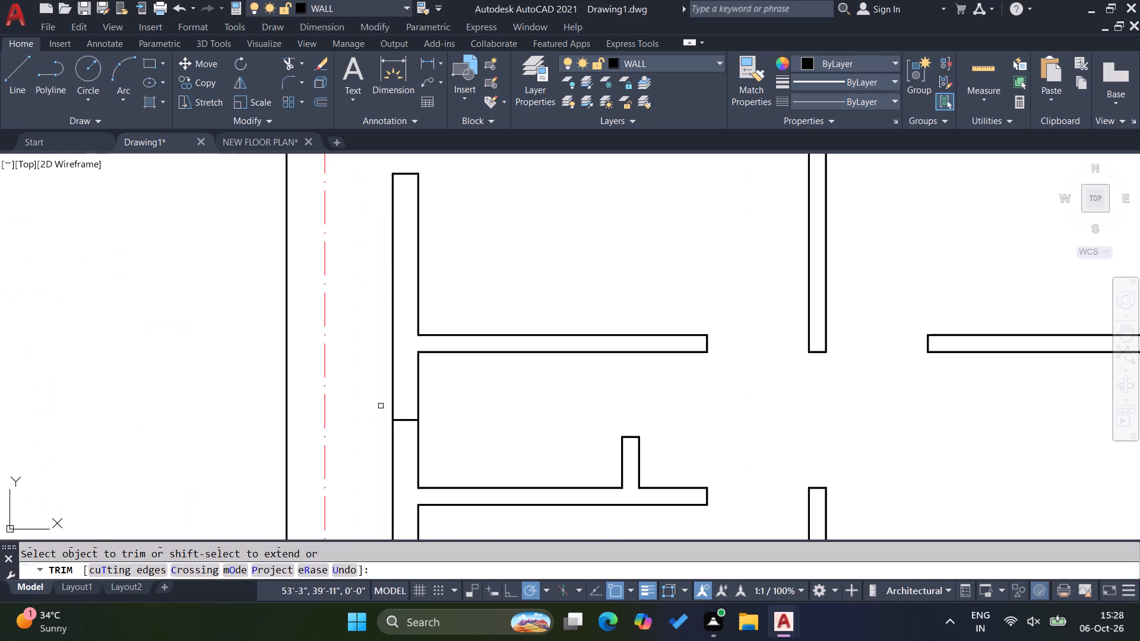
pyautogui.press('Escape')
pyautogui.press('Escape')
pyautogui.press('Escape')
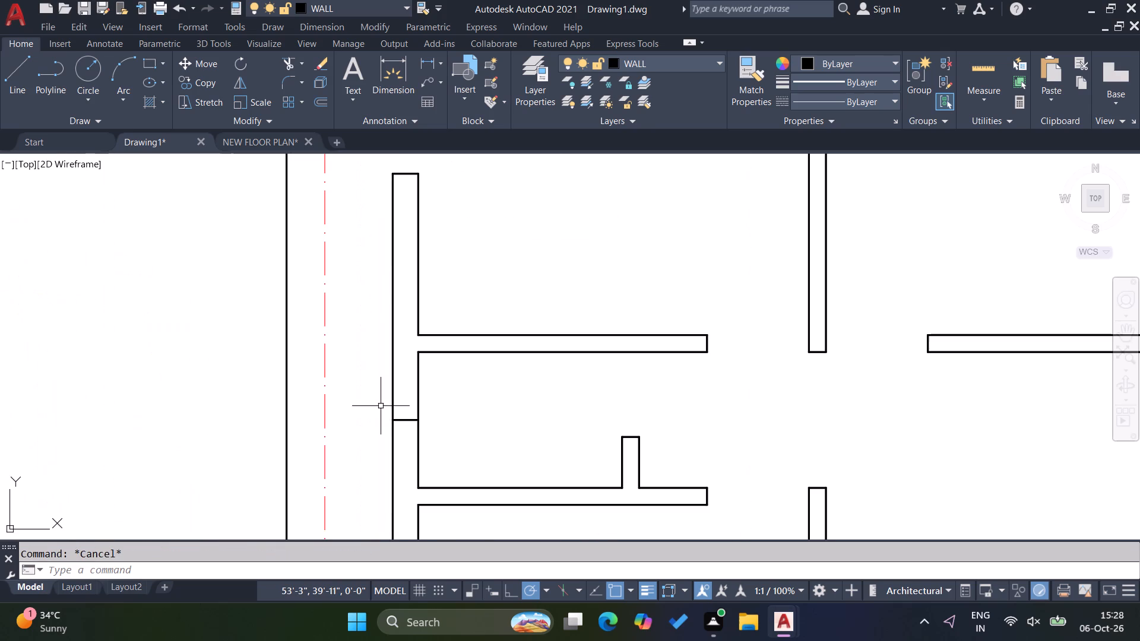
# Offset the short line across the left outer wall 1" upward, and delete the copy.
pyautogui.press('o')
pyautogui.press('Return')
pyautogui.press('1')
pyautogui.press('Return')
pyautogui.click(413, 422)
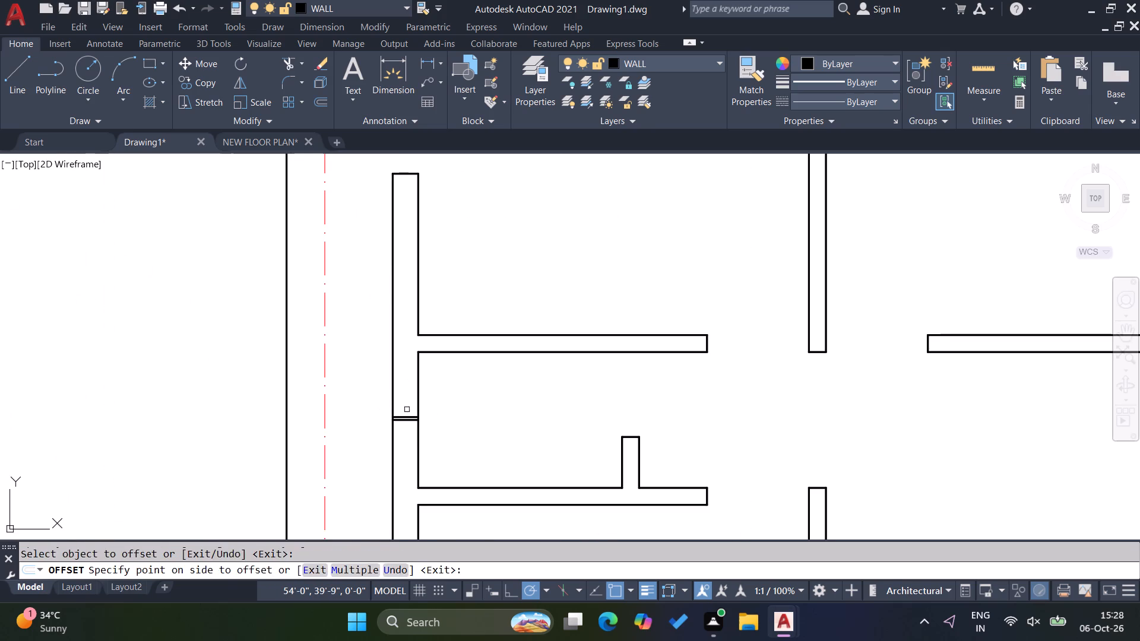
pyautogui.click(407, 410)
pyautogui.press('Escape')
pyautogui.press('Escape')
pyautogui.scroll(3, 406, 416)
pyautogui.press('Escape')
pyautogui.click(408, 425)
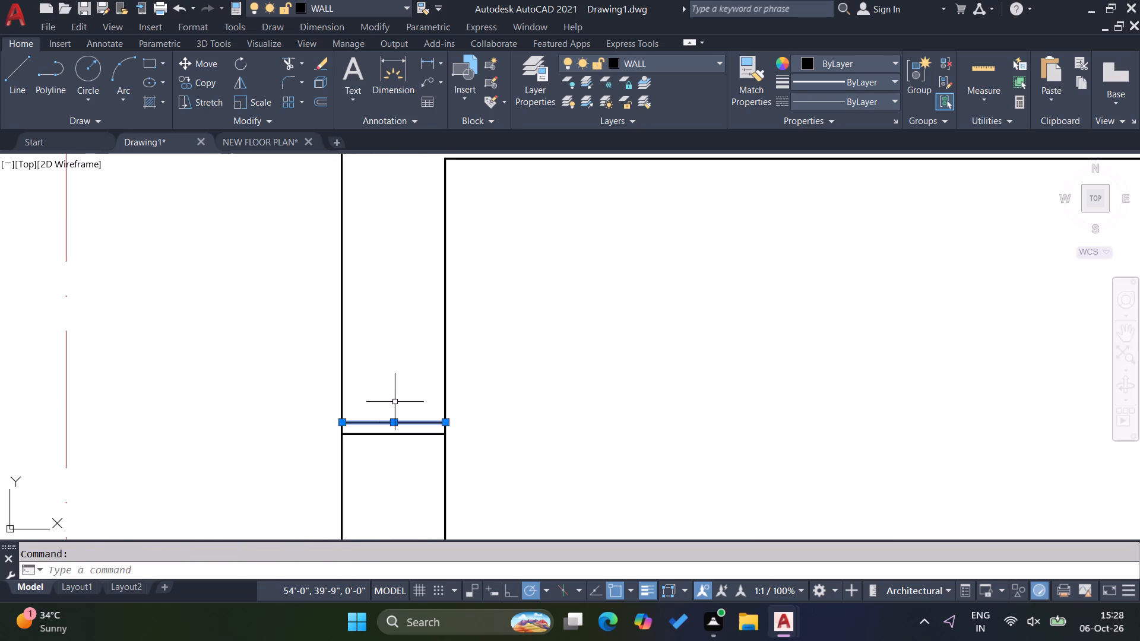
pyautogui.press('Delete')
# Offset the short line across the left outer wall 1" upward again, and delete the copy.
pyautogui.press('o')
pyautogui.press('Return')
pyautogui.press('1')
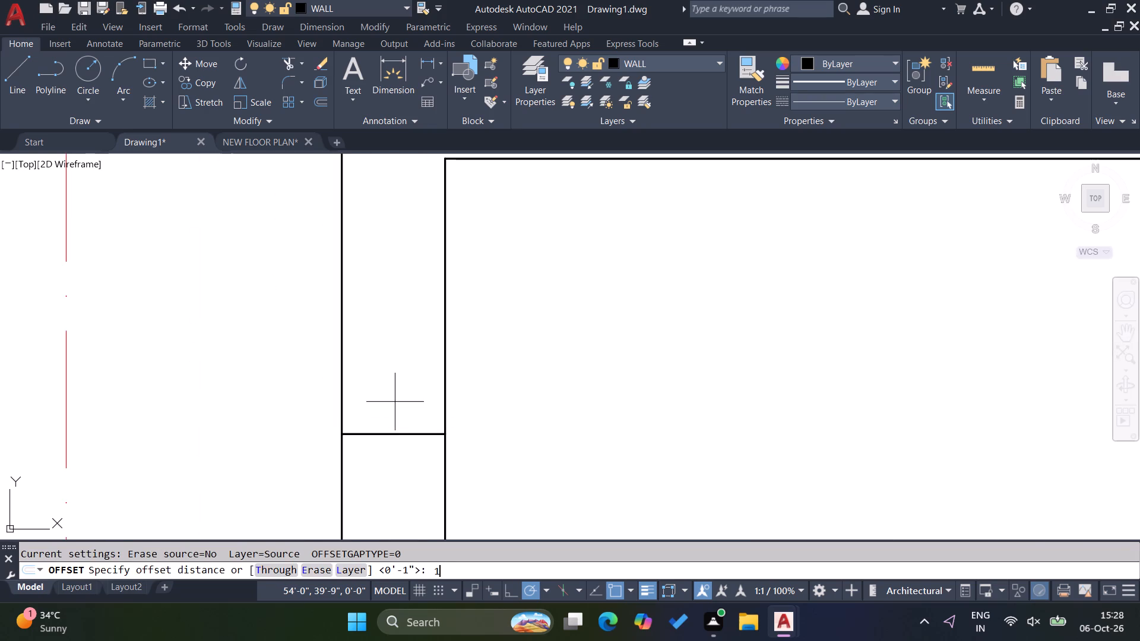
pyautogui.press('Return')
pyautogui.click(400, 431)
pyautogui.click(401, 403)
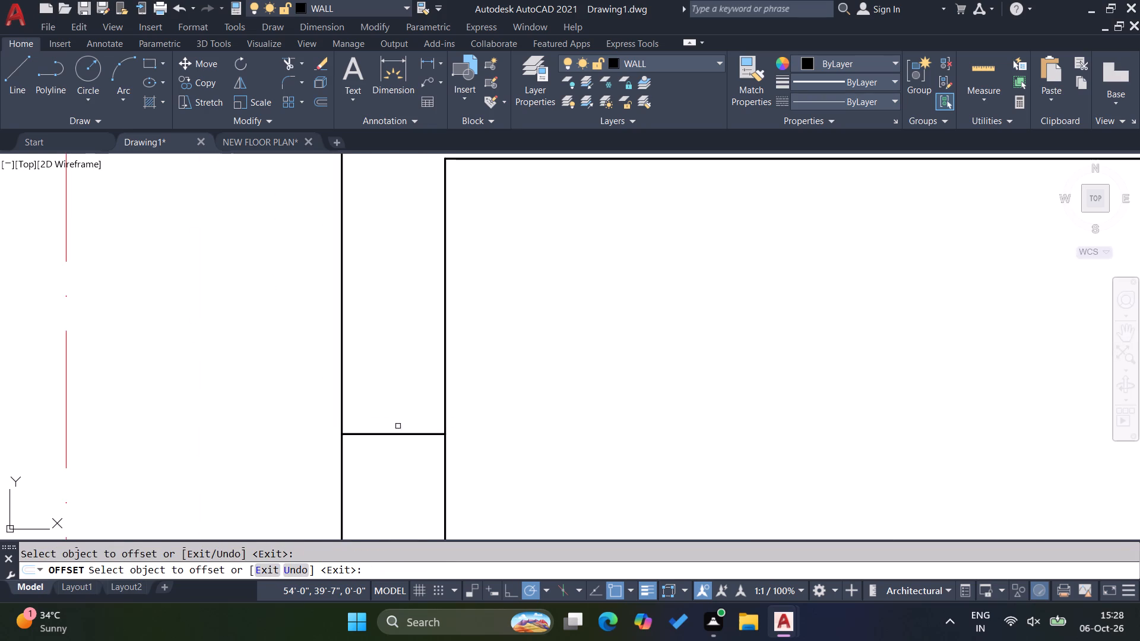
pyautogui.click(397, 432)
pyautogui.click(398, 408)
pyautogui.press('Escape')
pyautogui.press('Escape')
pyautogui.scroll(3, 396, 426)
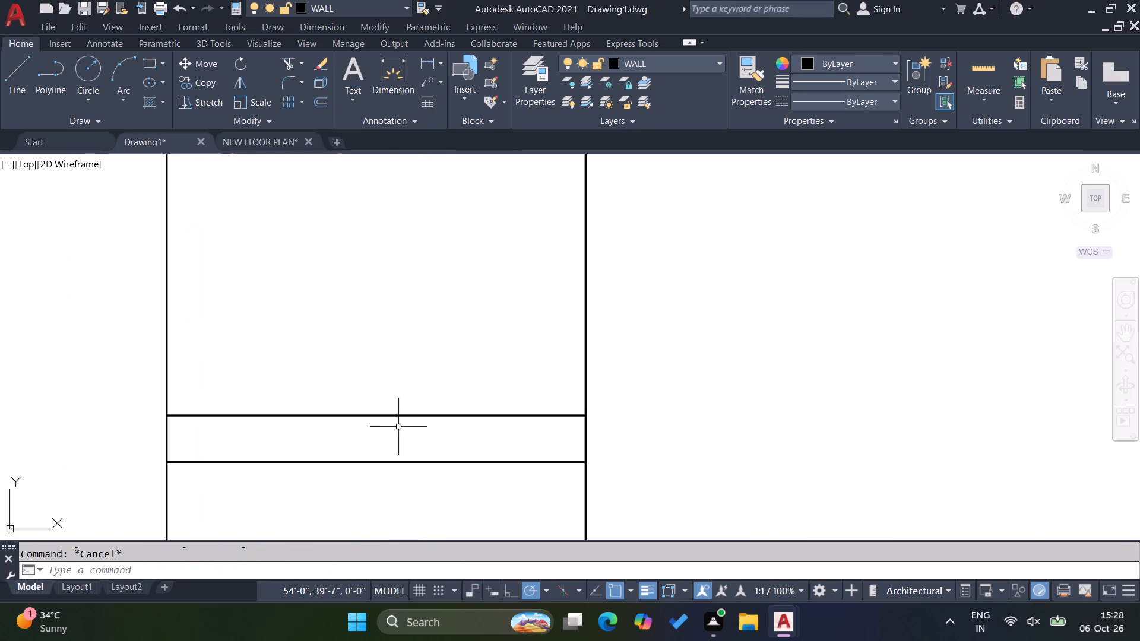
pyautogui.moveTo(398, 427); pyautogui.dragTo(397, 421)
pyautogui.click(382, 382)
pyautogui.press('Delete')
# Offset the short line across the left outer wall 1' upward and 1' downward.
pyautogui.press('o')
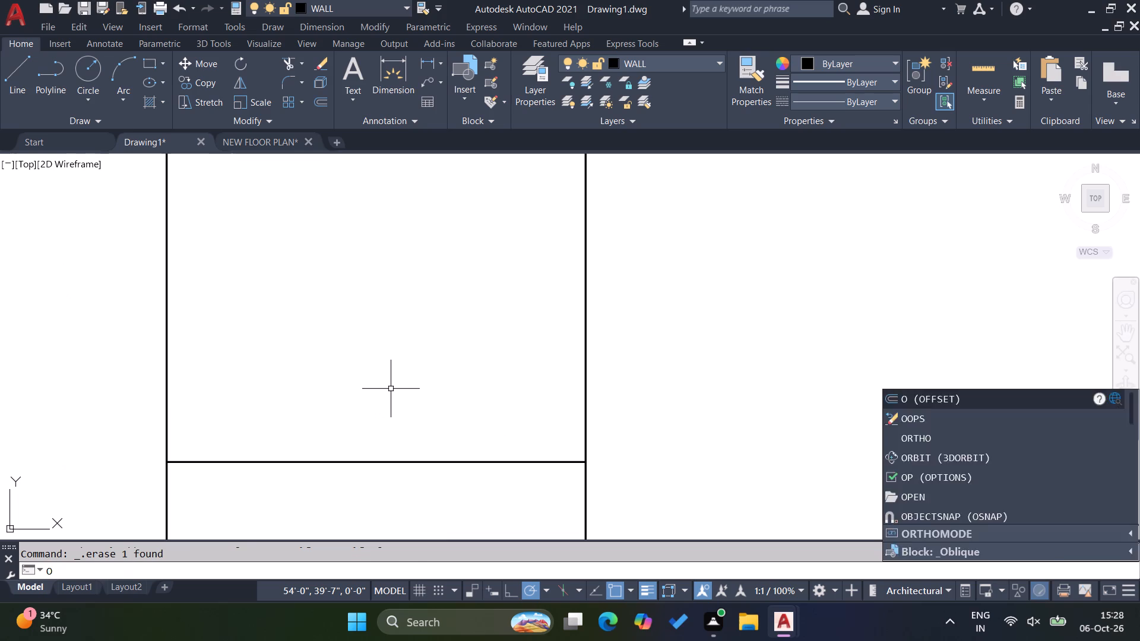
pyautogui.press('Return')
pyautogui.press('1')
pyautogui.press("'")
pyautogui.press('Return')
pyautogui.click(392, 461)
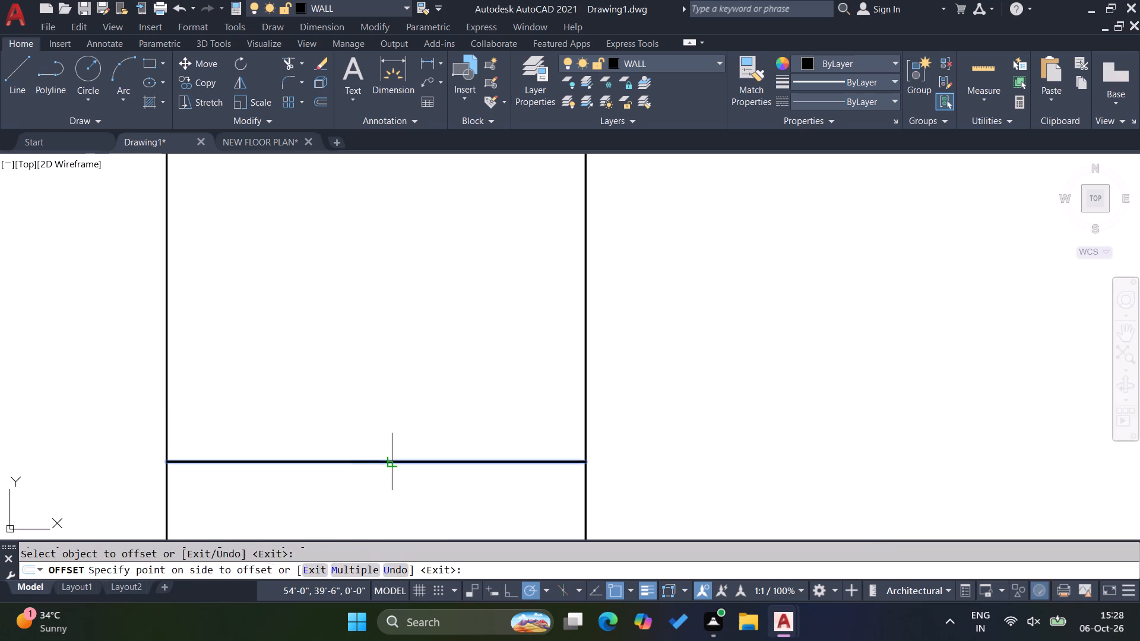
pyautogui.click(391, 417)
pyautogui.click(388, 463)
pyautogui.click(384, 506)
pyautogui.scroll(-3, 418, 376)
pyautogui.press('Escape')
pyautogui.press('Escape')
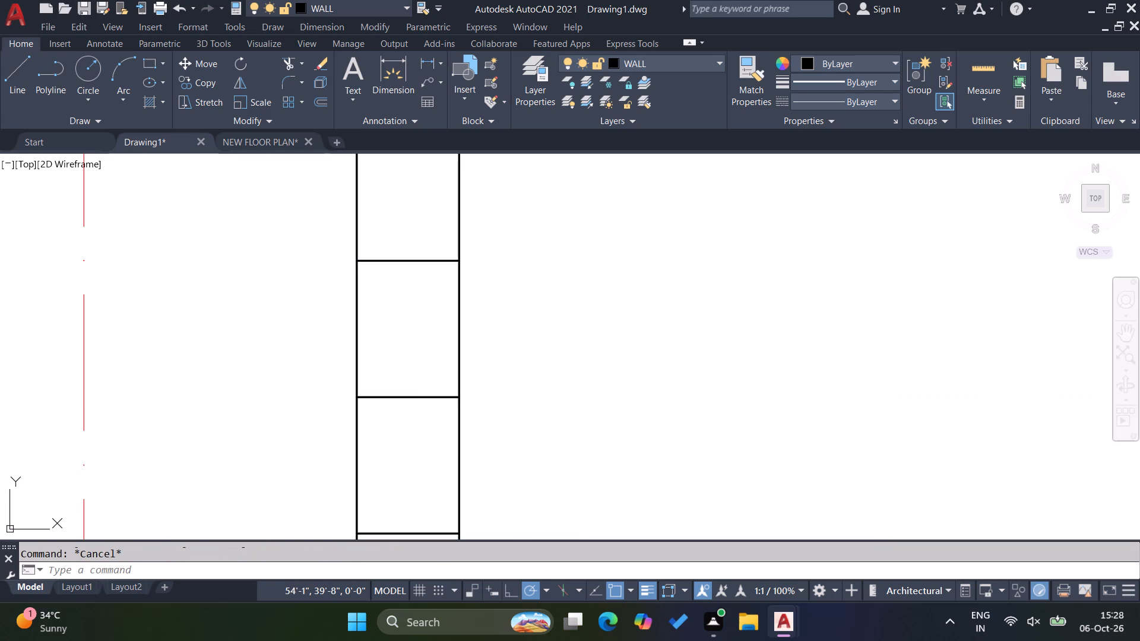
# Trim both left outer wall faces between the offset lines and remove the middle line to open the window gap.
pyautogui.press('Escape')
pyautogui.write('TR')
pyautogui.press('Return')
pyautogui.scroll(-1, 425, 388)
pyautogui.click(368, 409)
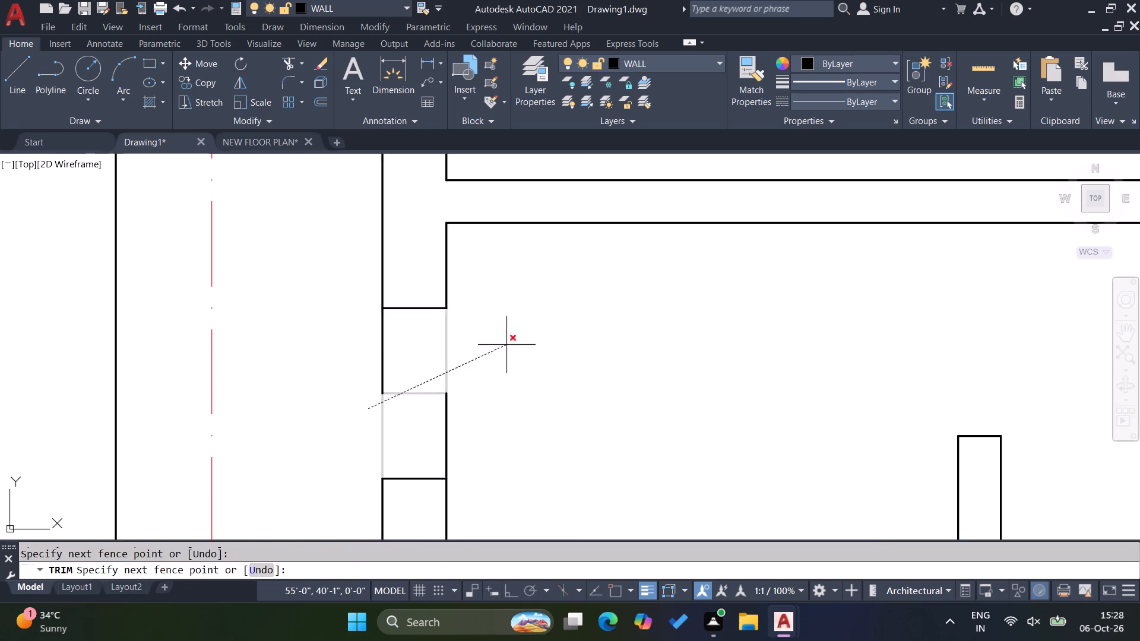
pyautogui.click(506, 345)
pyautogui.moveTo(484, 399); pyautogui.dragTo(462, 388)
pyautogui.click(372, 347)
pyautogui.press('Escape')
pyautogui.press('Escape')
pyautogui.press('Escape')
pyautogui.scroll(-2, 401, 347)
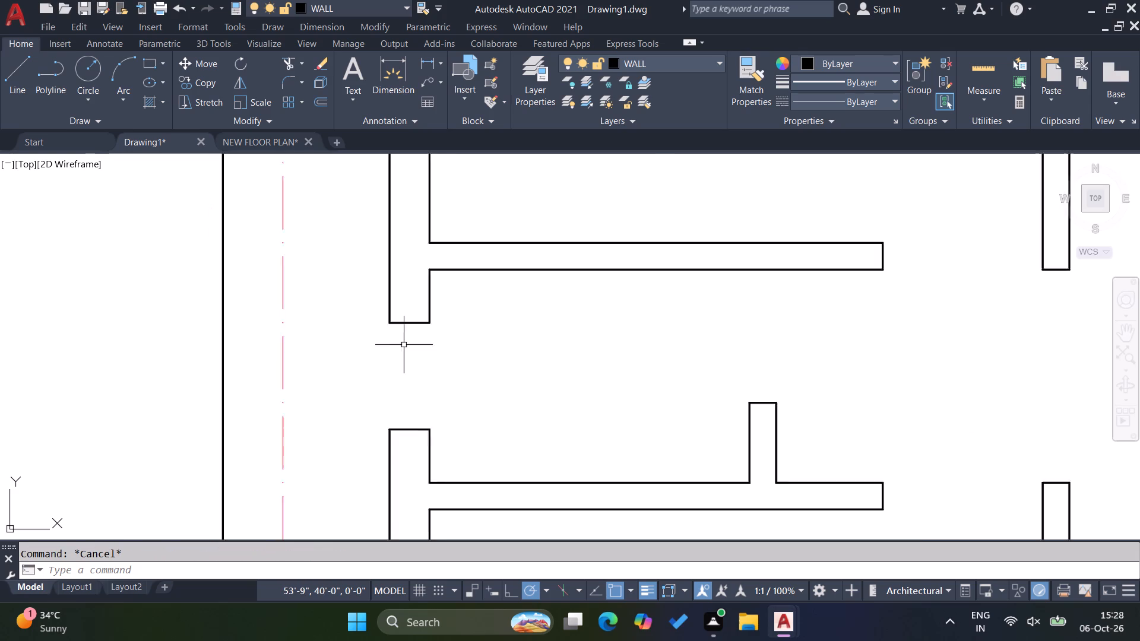
# Examine the second floor plan's walls and openings alongside the furnished first plan.
pyautogui.scroll(-1, 405, 342)
pyautogui.press('Escape')
pyautogui.press('Escape')
pyautogui.scroll(-4, 435, 310)
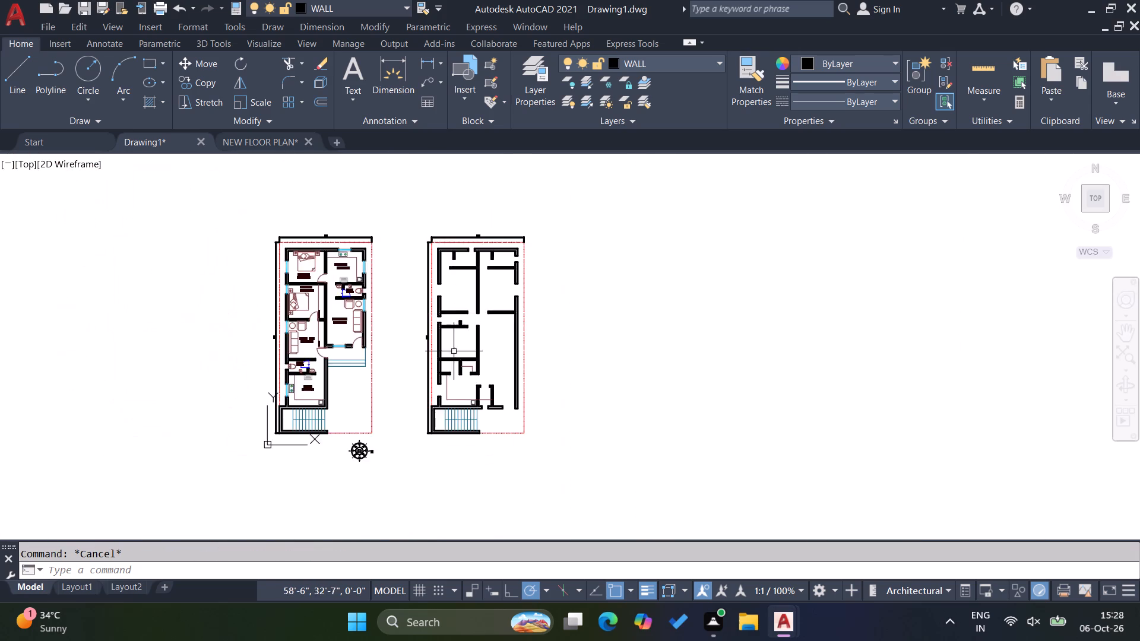
pyautogui.scroll(2, 454, 361)
pyautogui.press('Escape')
pyautogui.scroll(4, 482, 366)
pyautogui.scroll(-4, 481, 366)
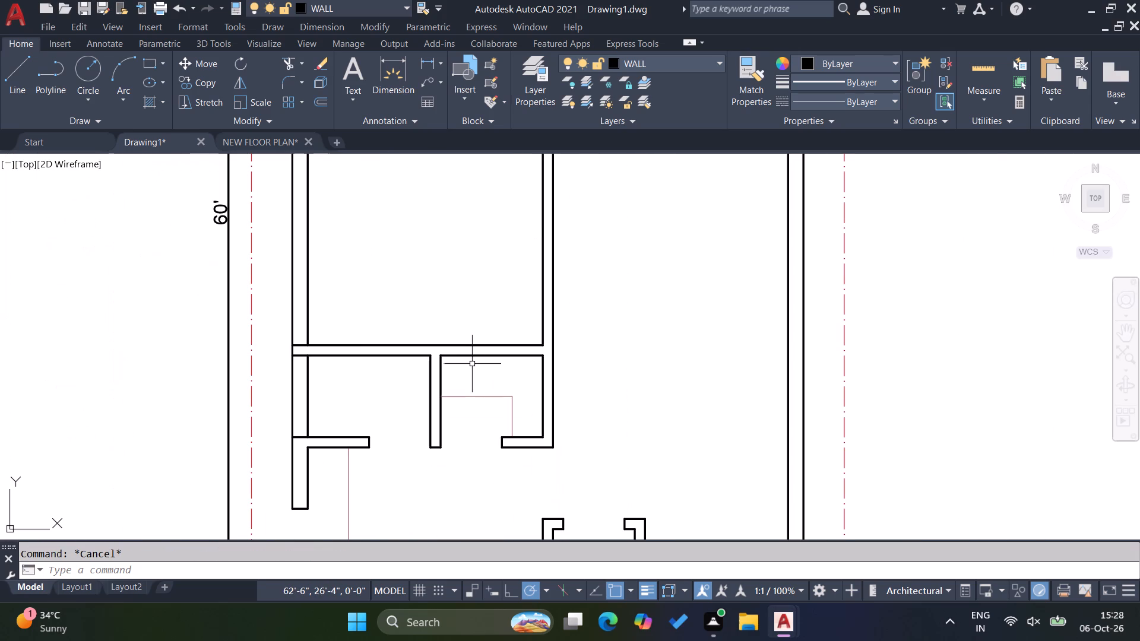
pyautogui.scroll(-2, 472, 364)
pyautogui.scroll(1, 516, 494)
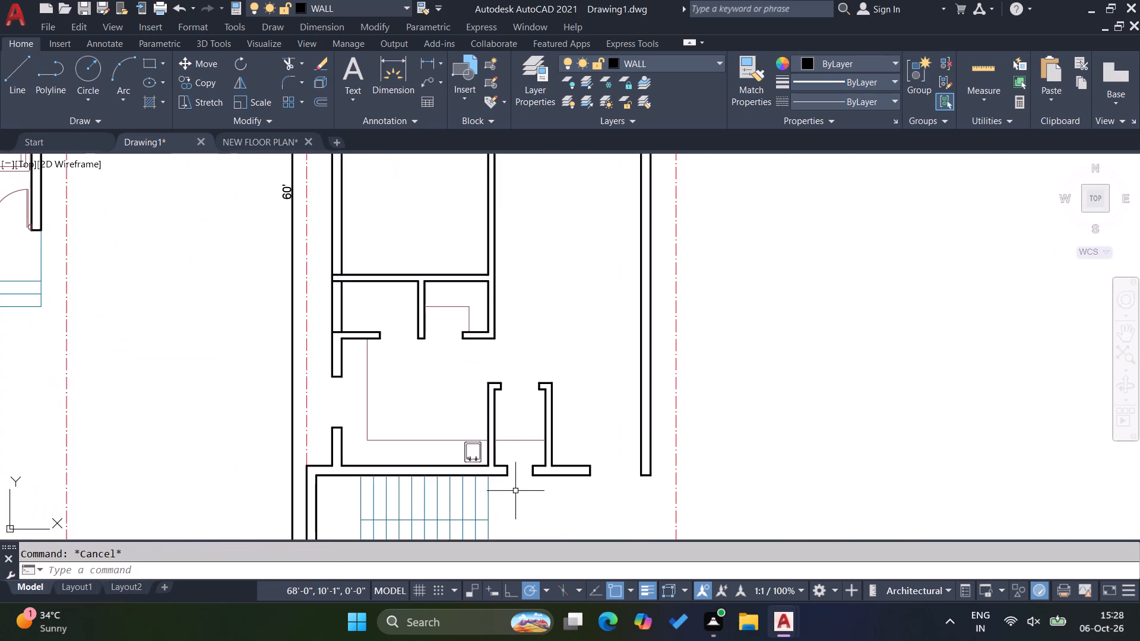
pyautogui.scroll(-3, 589, 404)
pyautogui.scroll(3, 571, 322)
pyautogui.press('Escape')
pyautogui.scroll(-2, 514, 399)
pyautogui.press('Escape')
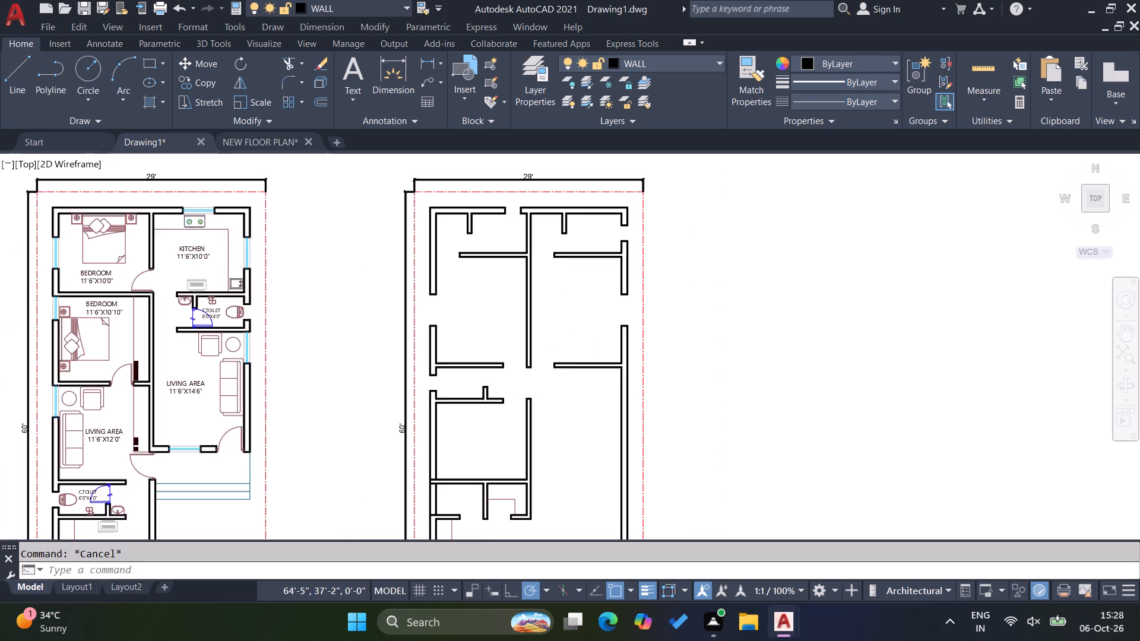
pyautogui.scroll(2, 503, 264)
pyautogui.scroll(2, 621, 329)
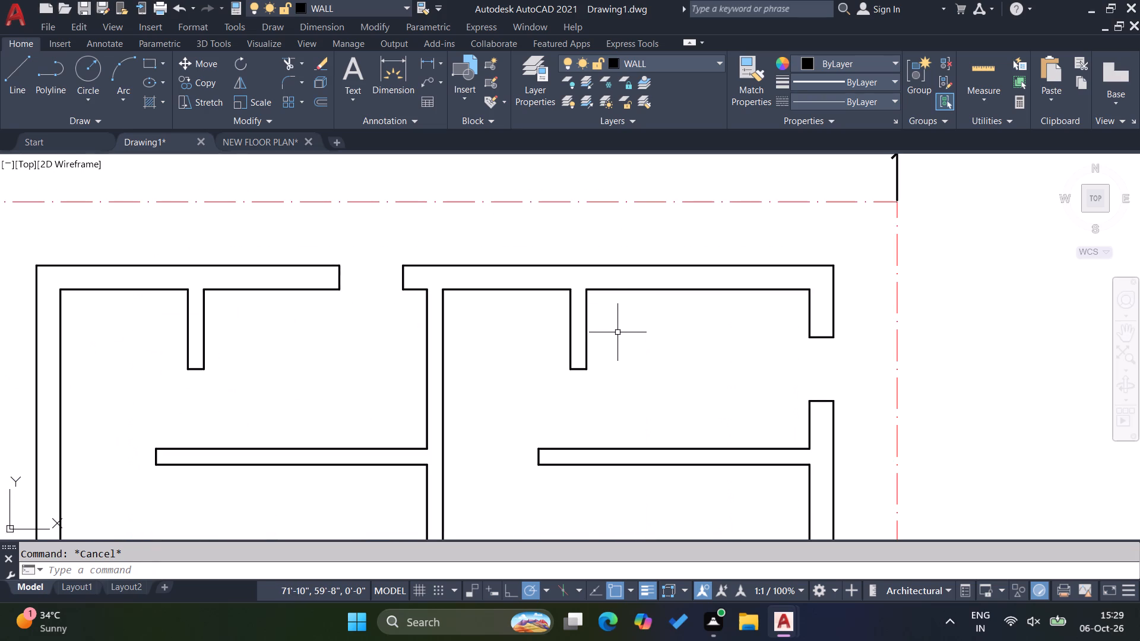
pyautogui.press('Escape')
pyautogui.press('Escape')
pyautogui.press('Escape')
pyautogui.press('Escape')
pyautogui.press('Escape')
pyautogui.press('Escape')
pyautogui.press('Escape')
pyautogui.scroll(-4, 566, 309)
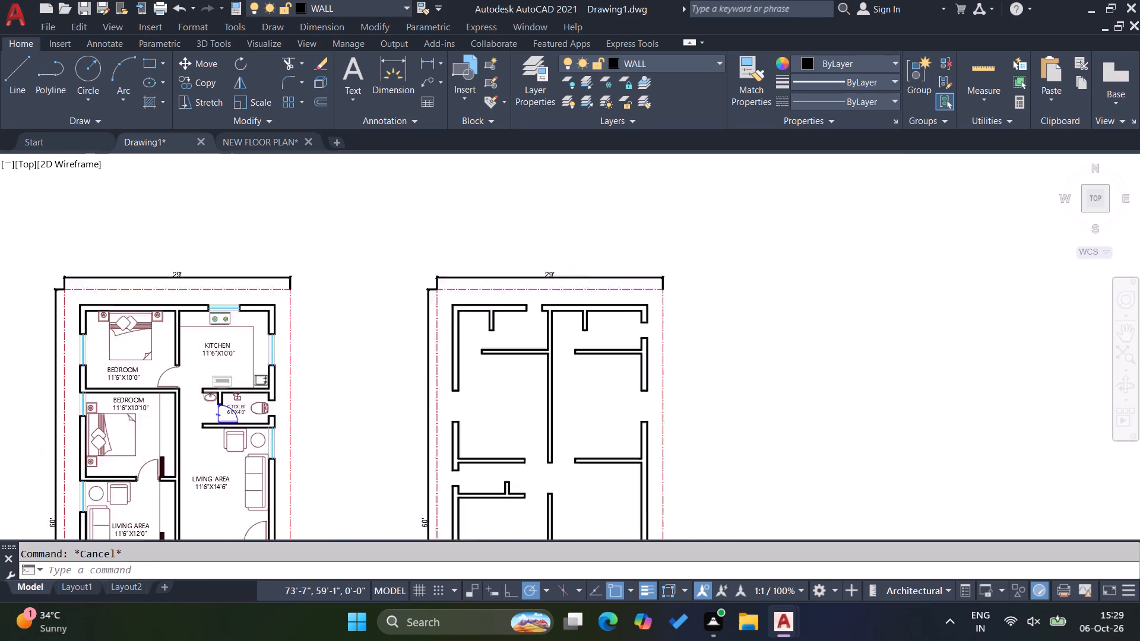
# Copy the C.TOILET door from the first plan to the end of the short wall stub in the second plan's right top room.
pyautogui.scroll(4, 358, 368)
pyautogui.scroll(1, 382, 417)
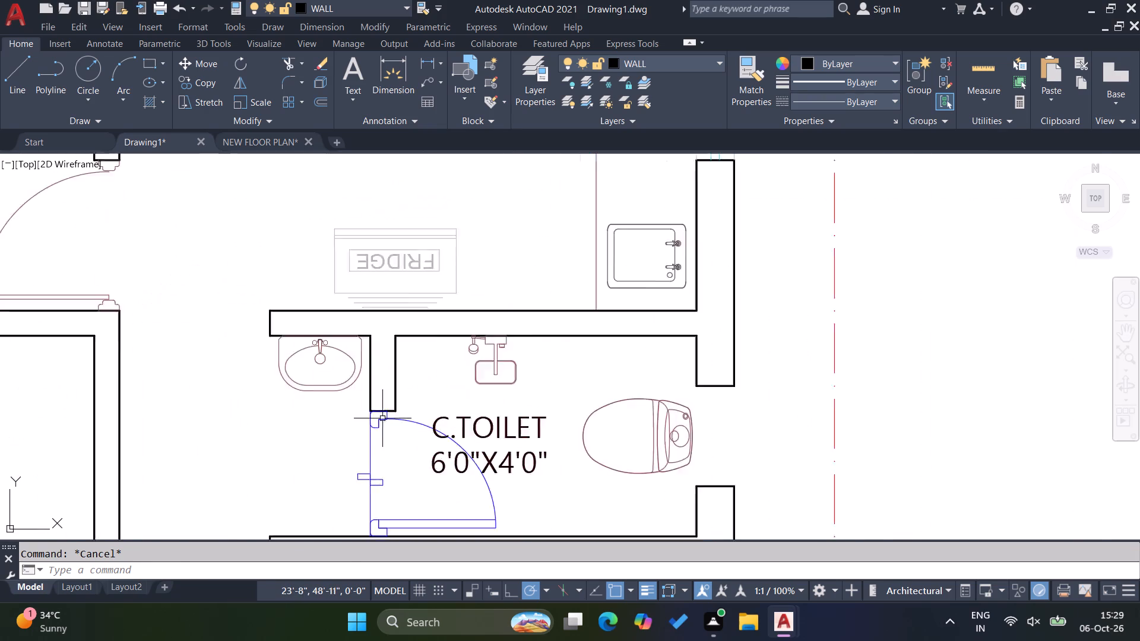
pyautogui.scroll(1, 382, 418)
pyautogui.click(380, 446)
pyautogui.click(340, 430)
pyautogui.write('CO')
pyautogui.press('Return')
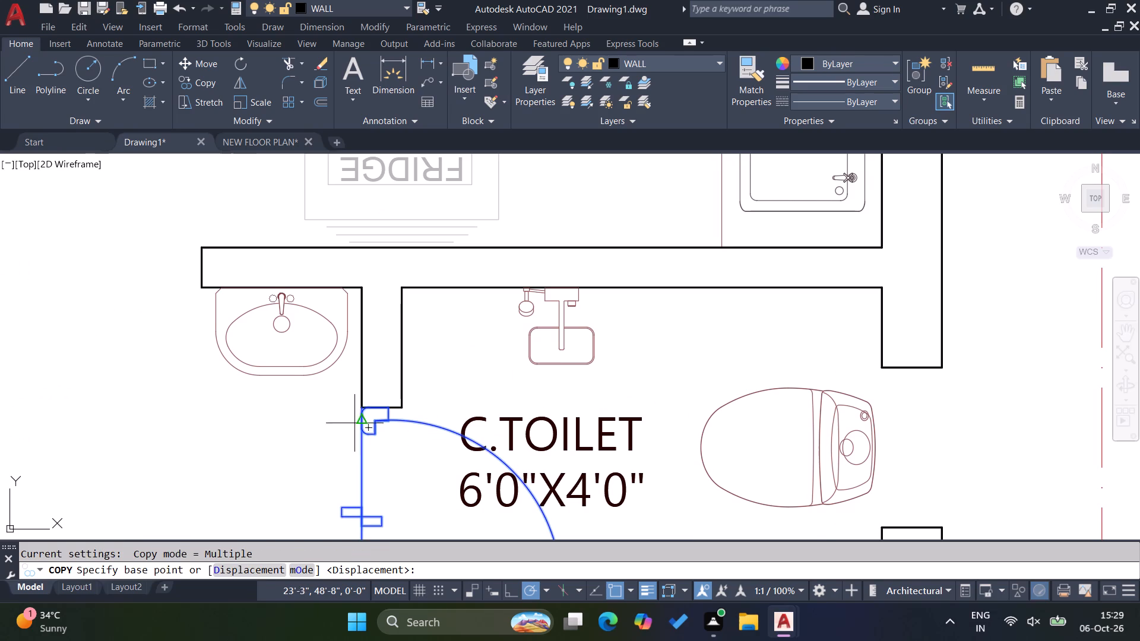
pyautogui.scroll(3, 356, 410)
pyautogui.click(371, 401)
pyautogui.scroll(-5, 287, 400)
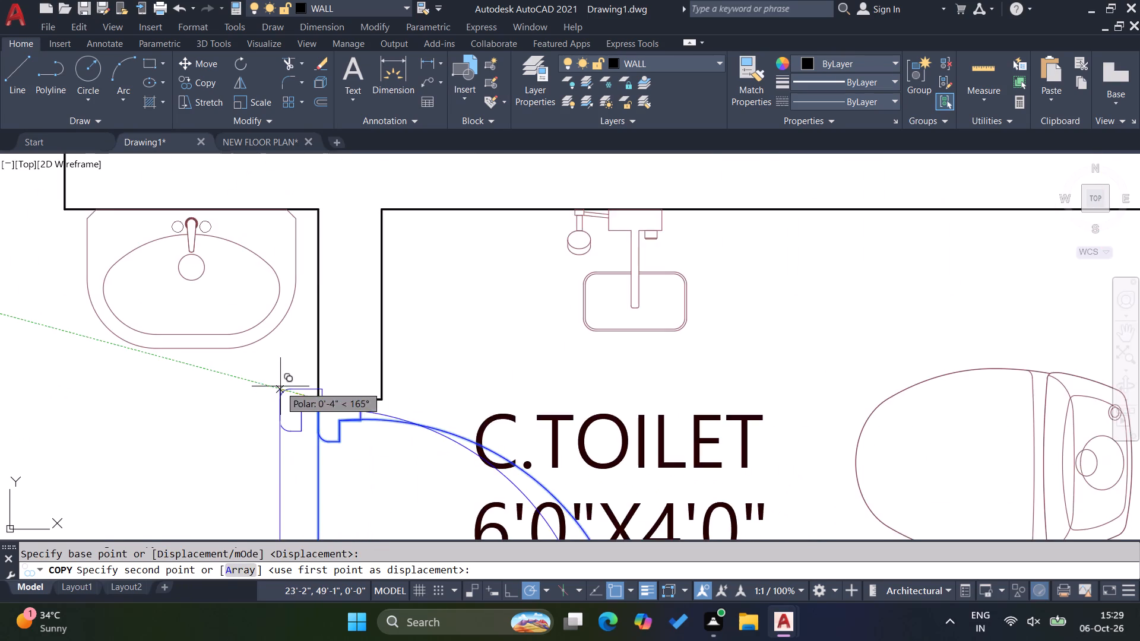
pyautogui.scroll(-4, 280, 386)
pyautogui.scroll(3, 674, 309)
pyautogui.scroll(2, 554, 325)
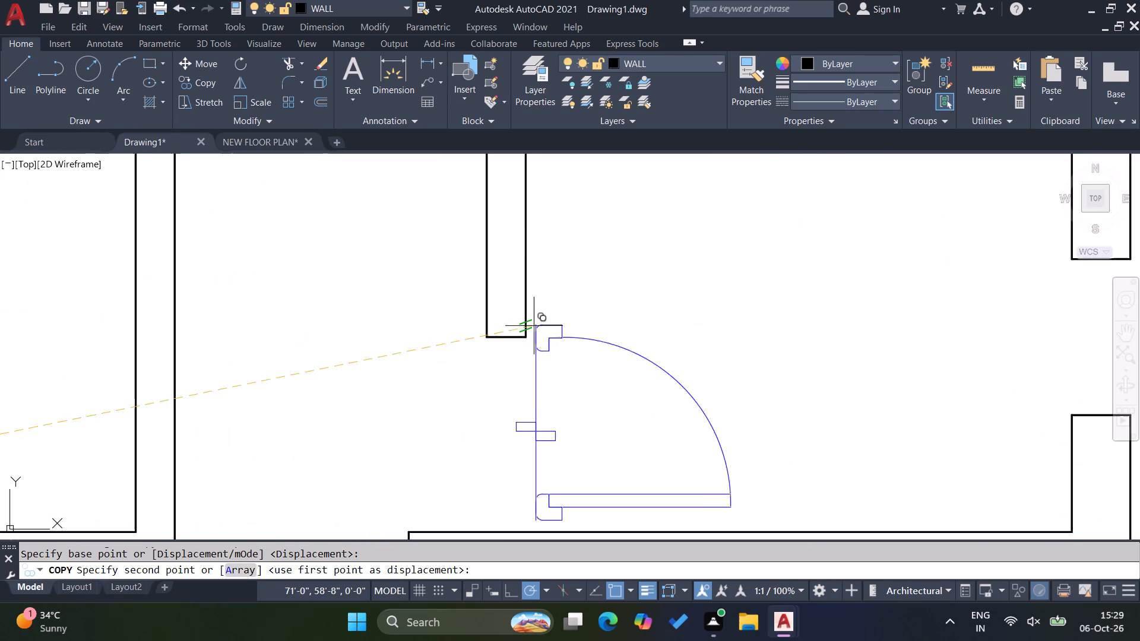
pyautogui.click(490, 339)
# Place another copy of the toilet door at the end of the wall stub in the left top room.
pyautogui.scroll(-3, 583, 335)
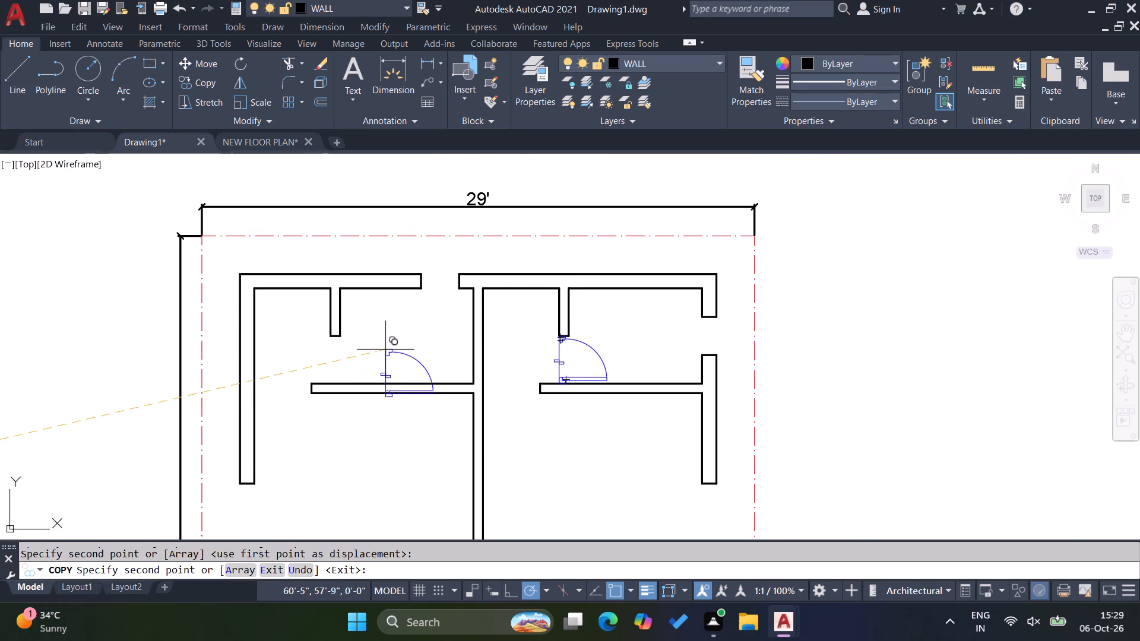
pyautogui.scroll(3, 323, 345)
pyautogui.click(347, 310)
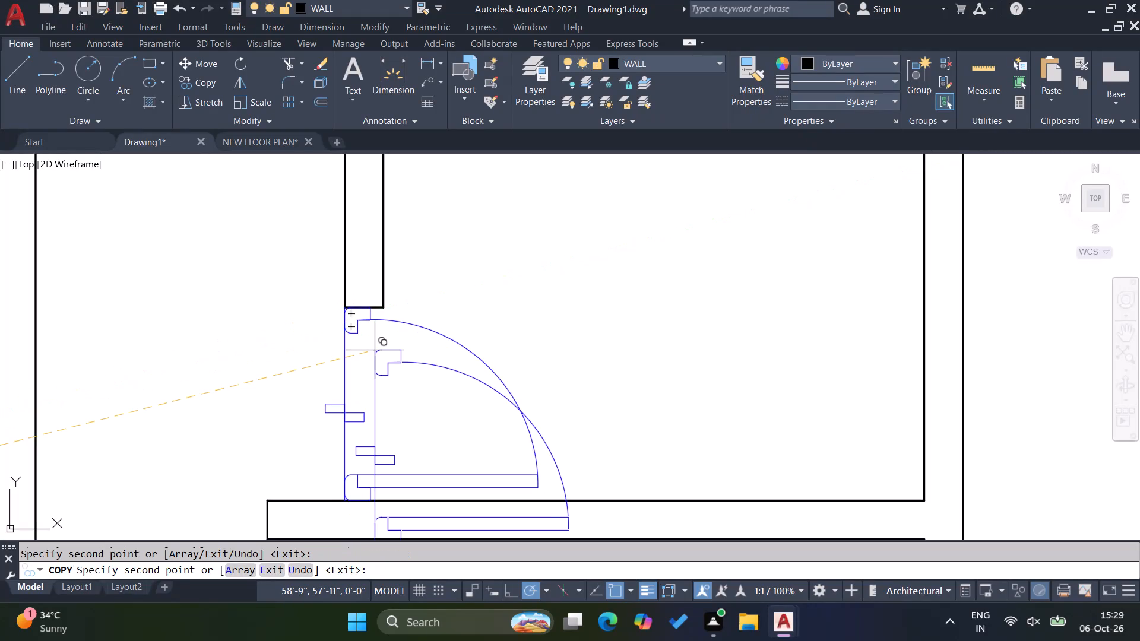
pyautogui.press('Escape')
pyautogui.press('Escape')
pyautogui.scroll(-3, 409, 349)
pyautogui.press('Escape')
pyautogui.press('Escape')
pyautogui.press('Escape')
pyautogui.scroll(-1, 412, 351)
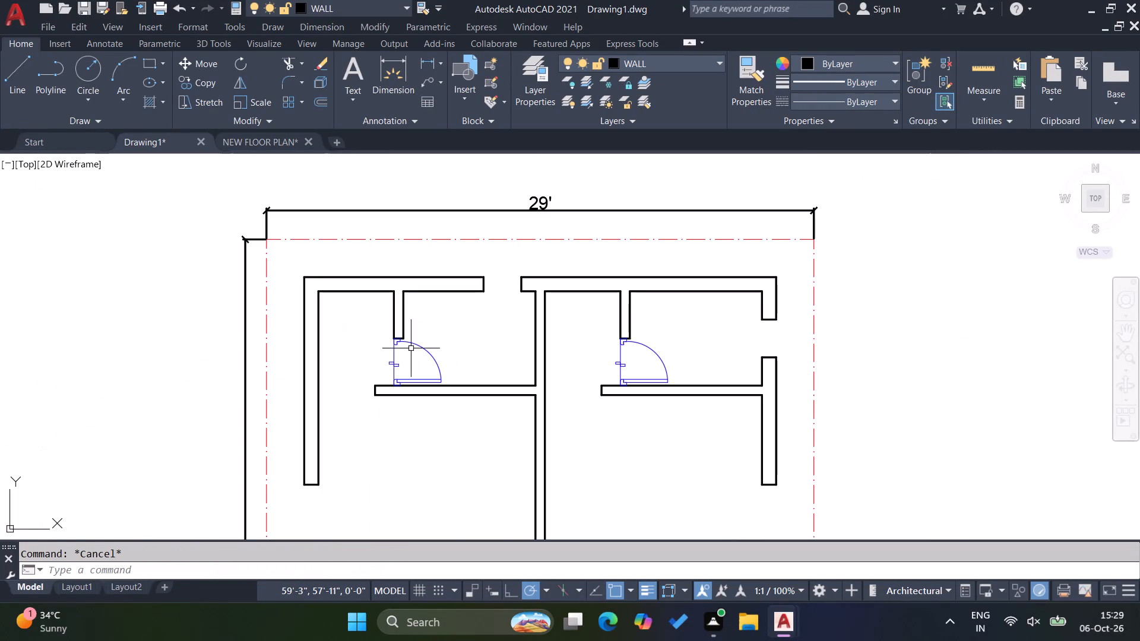
# Offset the top wall's inner face 2' downward in the compartments beside both toilet doors.
pyautogui.scroll(-3, 638, 309)
pyautogui.scroll(3, 594, 313)
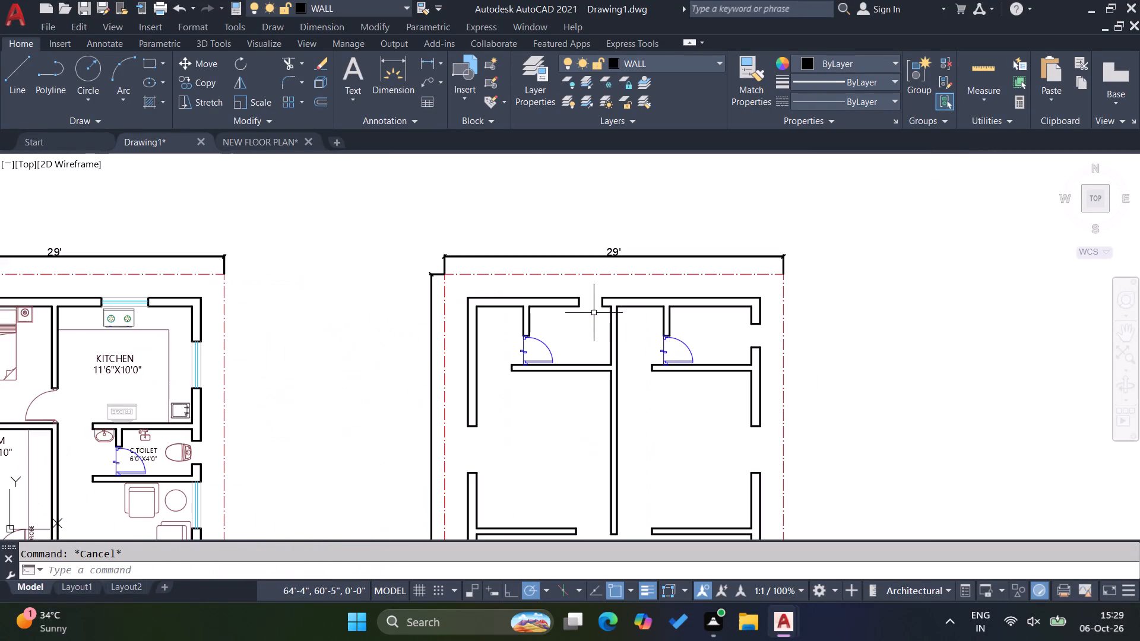
pyautogui.scroll(2, 651, 306)
pyautogui.press('o')
pyautogui.press('Return')
pyautogui.press('2')
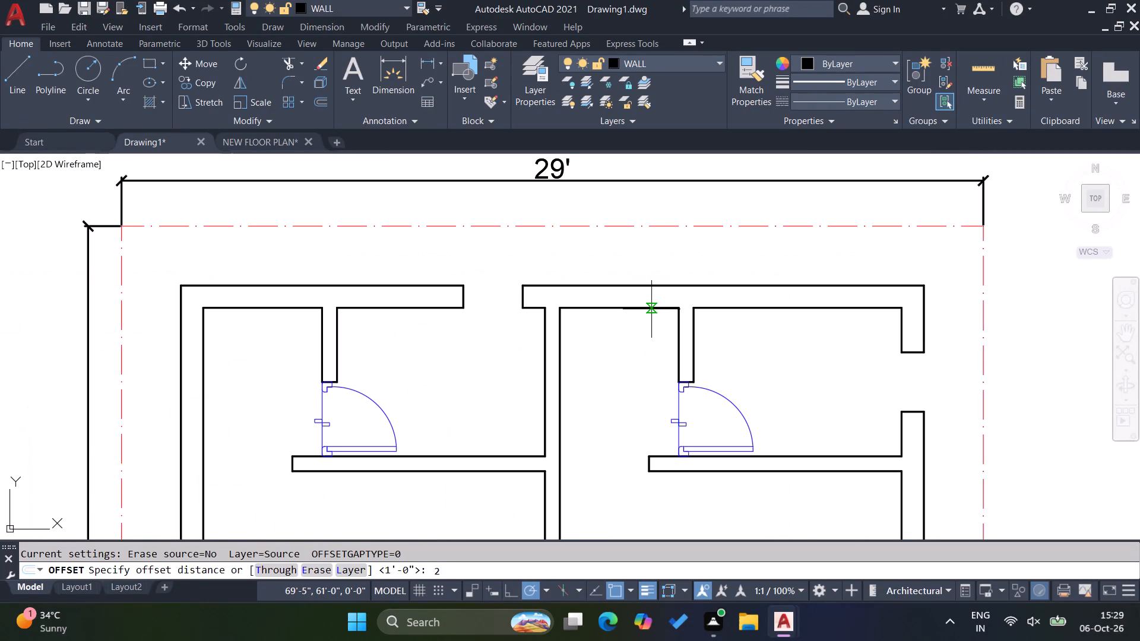
pyautogui.press("'")
pyautogui.press('Return')
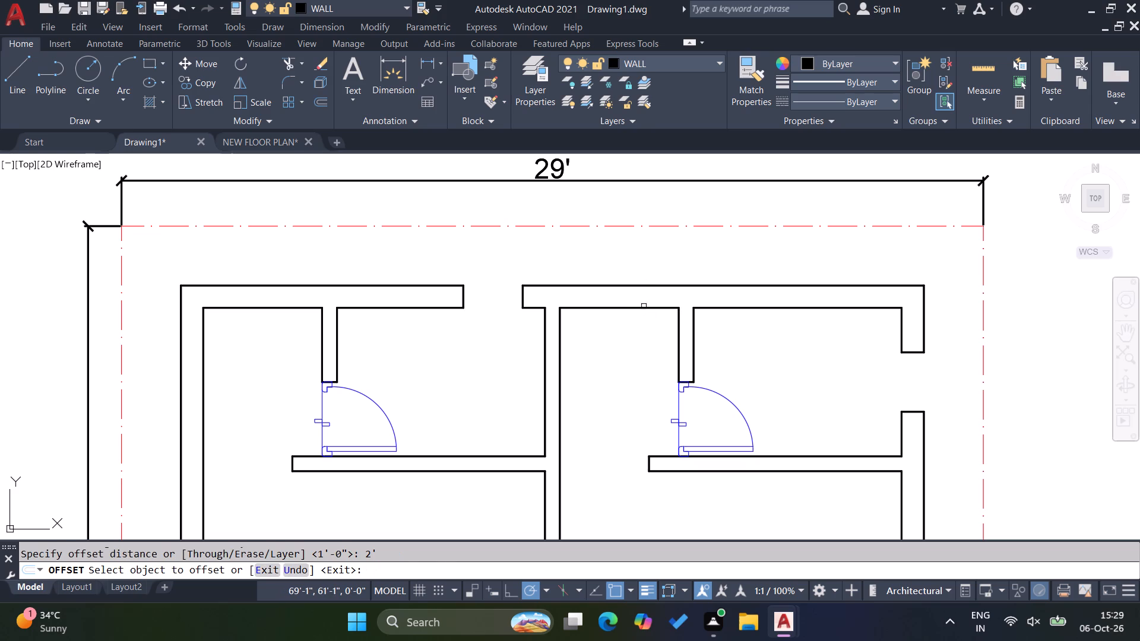
pyautogui.click(644, 307)
pyautogui.click(621, 356)
pyautogui.click(279, 308)
pyautogui.click(277, 368)
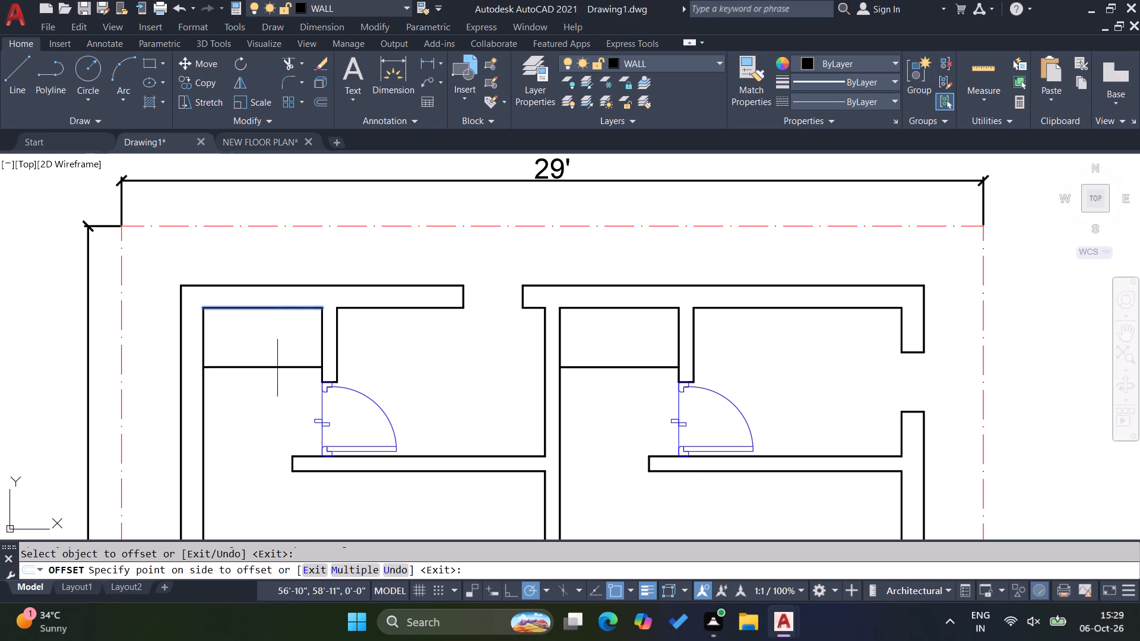
pyautogui.press('Escape')
pyautogui.press('Escape')
pyautogui.scroll(-2, 369, 357)
pyautogui.press('Escape')
pyautogui.press('Escape')
pyautogui.scroll(-2, 389, 350)
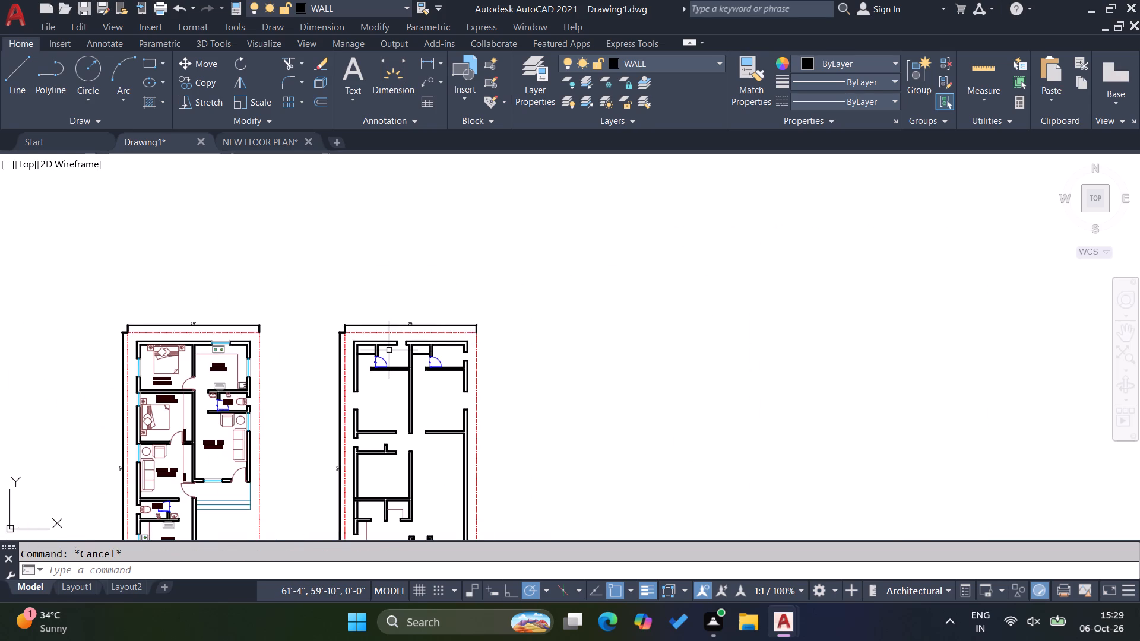
# Match the two new offset lines to the properties of the first plan's kitchen counter line.
pyautogui.write('MA')
pyautogui.press('Return')
pyautogui.scroll(1, 247, 355)
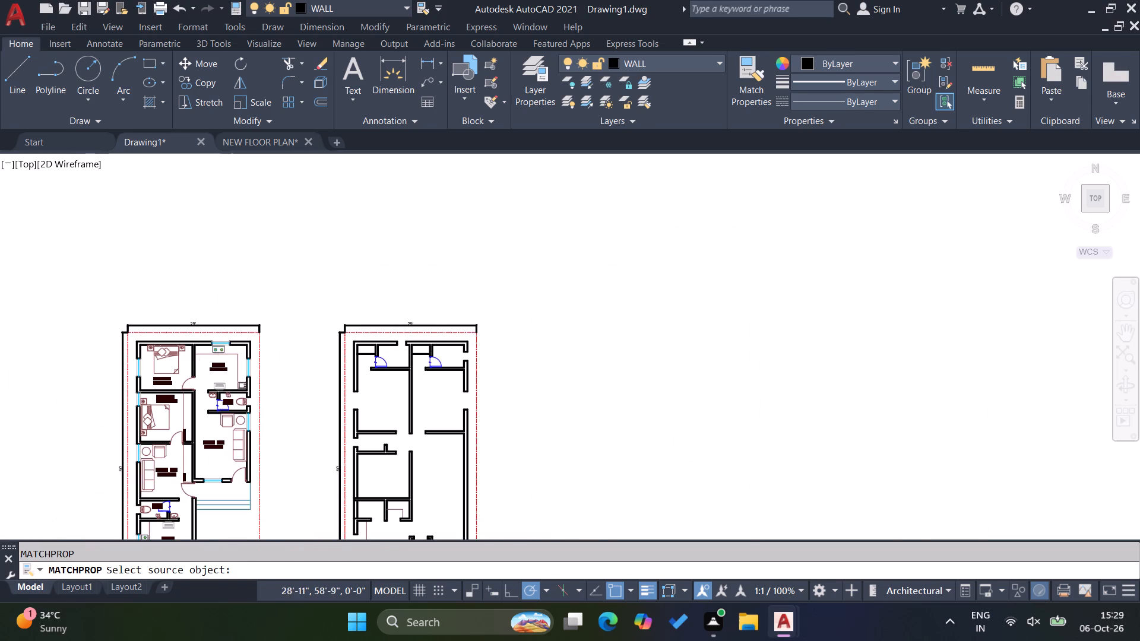
pyautogui.scroll(1, 247, 355)
pyautogui.click(217, 356)
pyautogui.scroll(2, 560, 337)
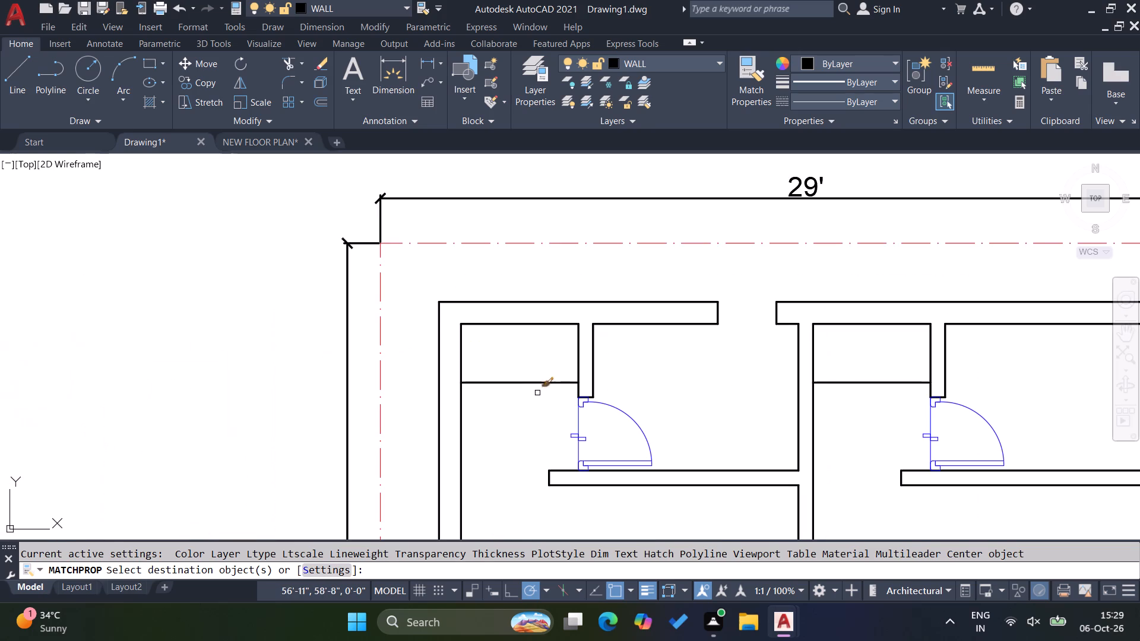
pyautogui.moveTo(537, 393); pyautogui.dragTo(527, 386)
pyautogui.click(509, 363)
pyautogui.click(881, 401)
pyautogui.click(869, 380)
pyautogui.press('Escape')
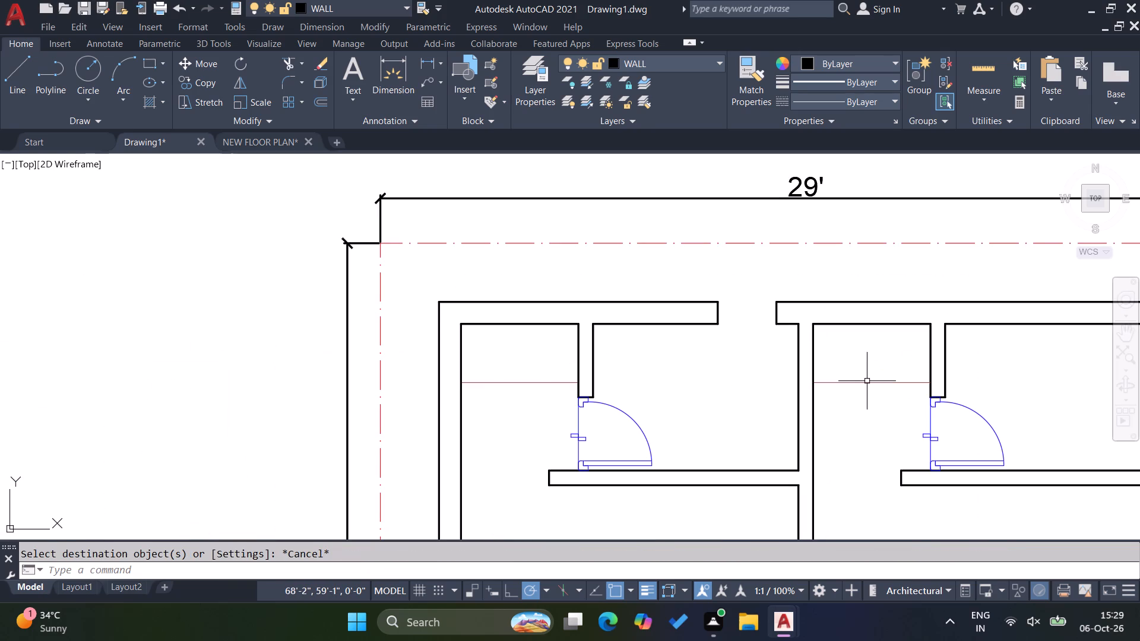
pyautogui.press('Escape')
pyautogui.press('Escape')
pyautogui.press('Escape')
# Copy the door of the first plan's 11'6"X10'10" bedroom into the opening left of the second plan's central wall.
pyautogui.scroll(-2, 684, 344)
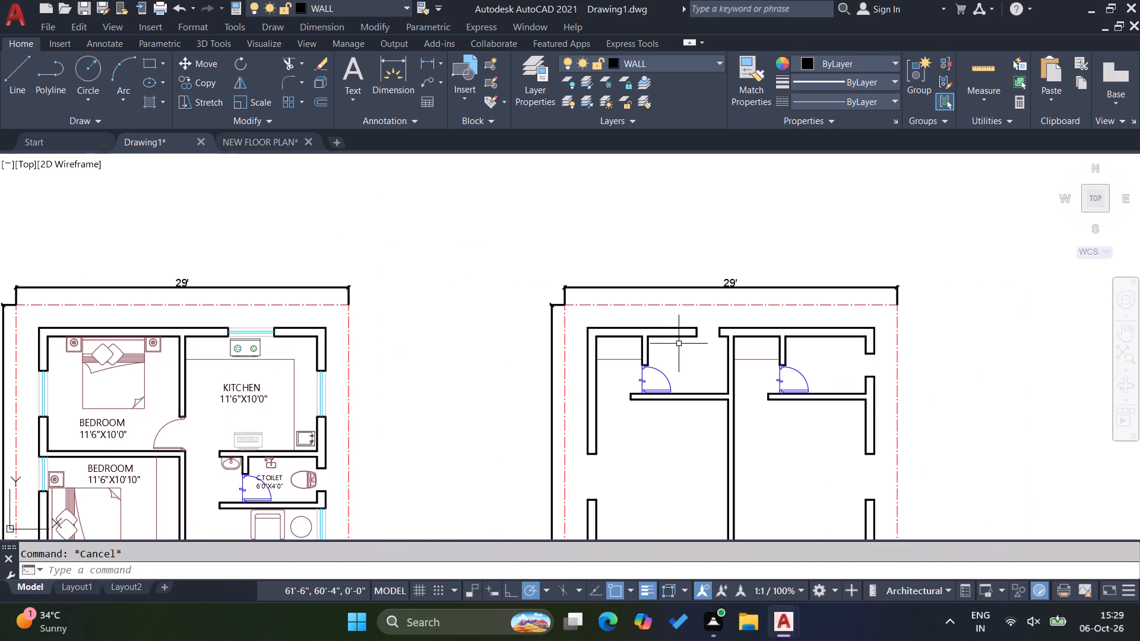
pyautogui.scroll(-2, 672, 344)
pyautogui.scroll(4, 640, 433)
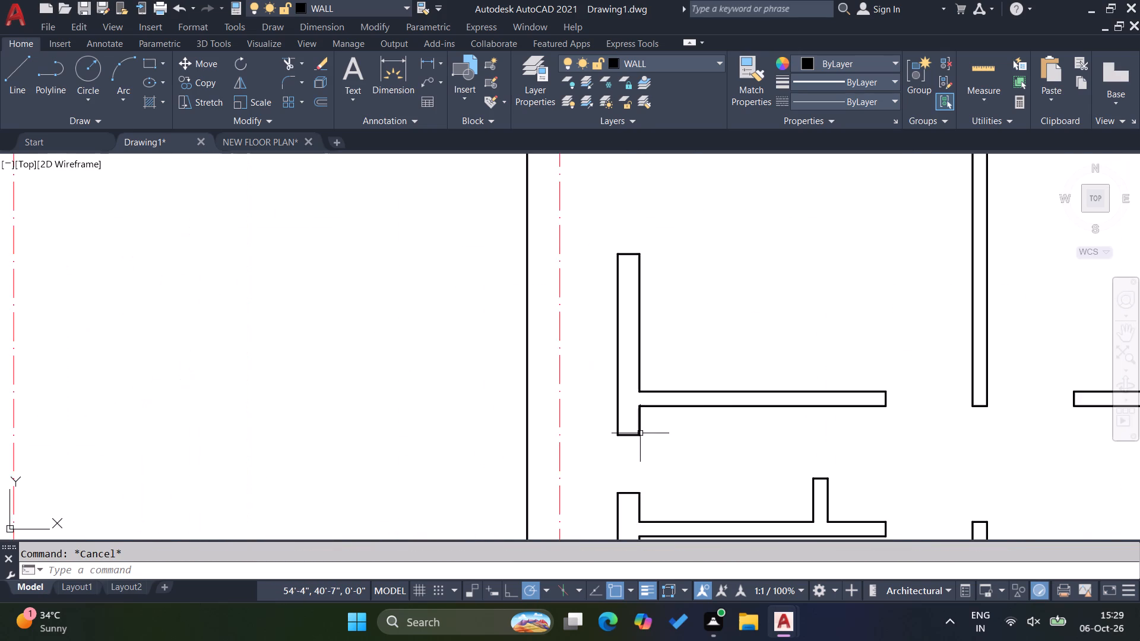
pyautogui.scroll(-3, 699, 409)
pyautogui.scroll(3, 369, 429)
pyautogui.click(465, 394)
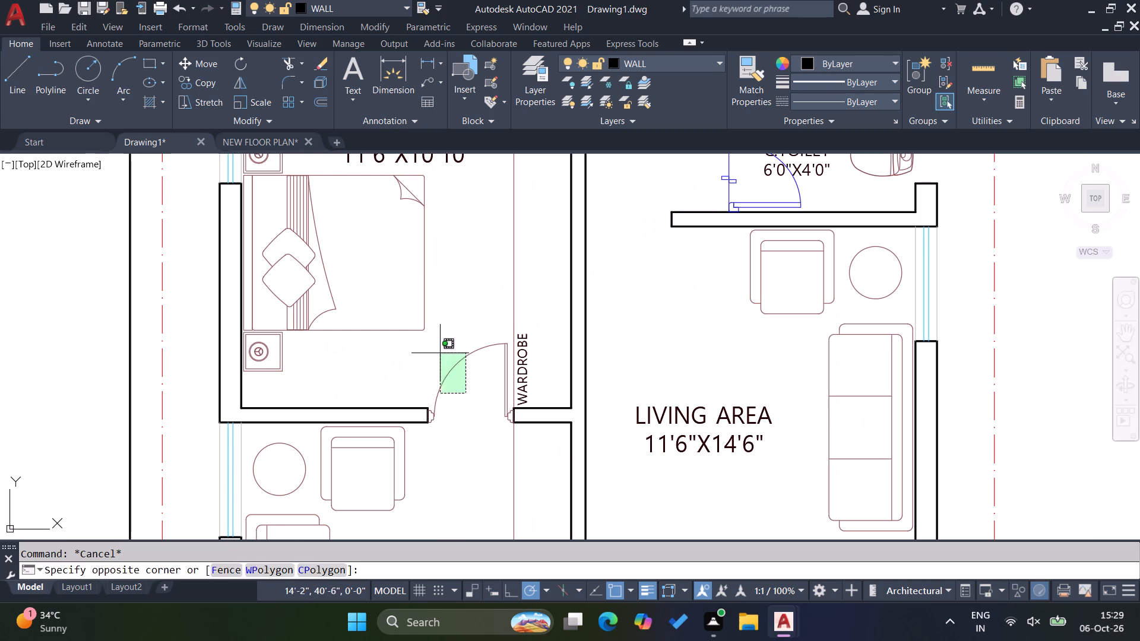
pyautogui.click(437, 349)
pyautogui.write('CO')
pyautogui.press('Return')
pyautogui.scroll(3, 419, 428)
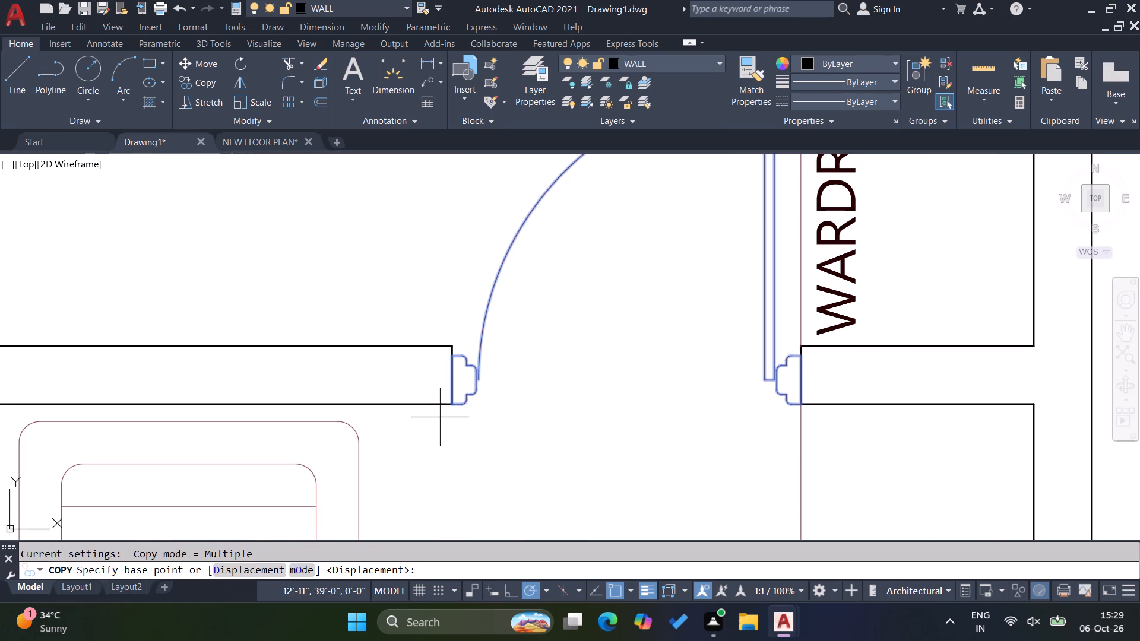
pyautogui.click(455, 405)
pyautogui.scroll(-5, 390, 372)
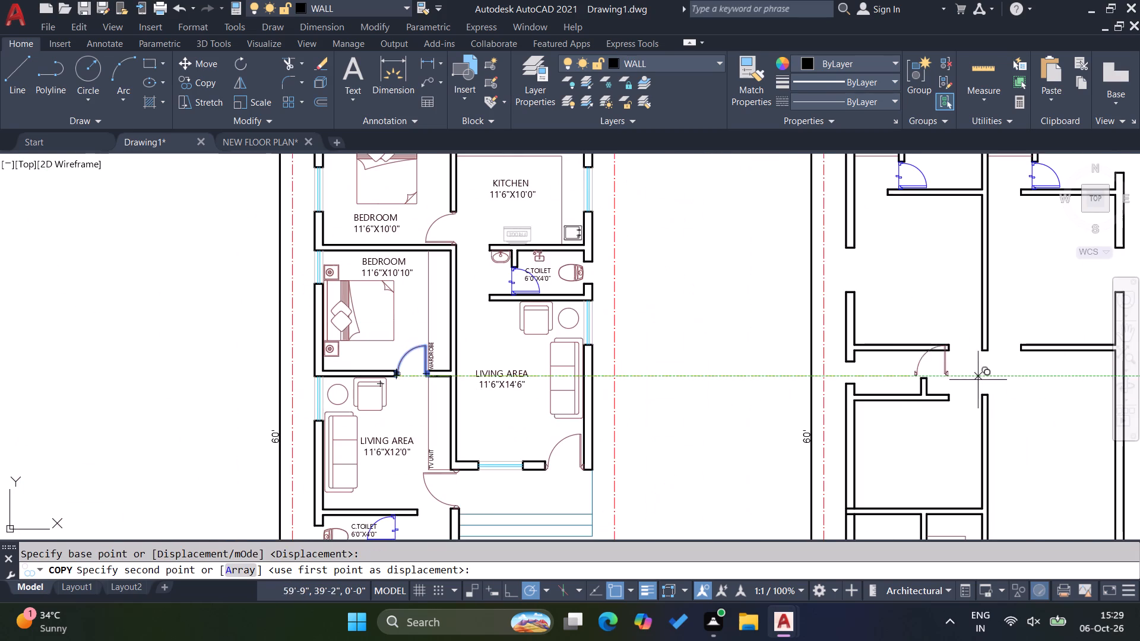
pyautogui.scroll(3, 932, 339)
pyautogui.click(967, 366)
pyautogui.scroll(-2, 739, 387)
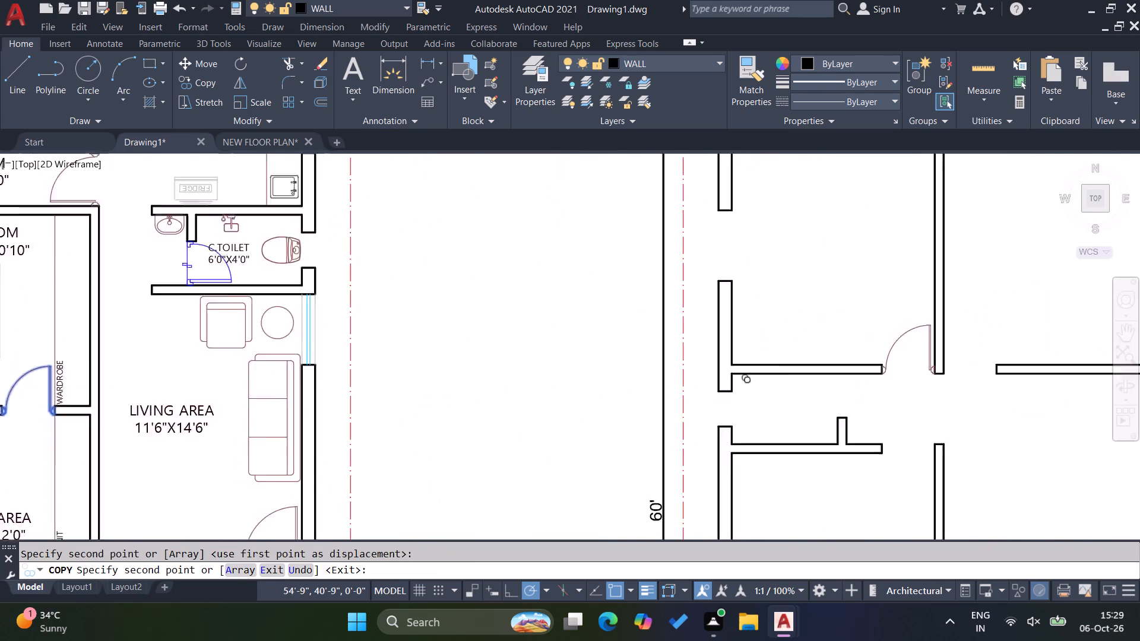
pyautogui.scroll(3, 863, 385)
pyautogui.press('Escape')
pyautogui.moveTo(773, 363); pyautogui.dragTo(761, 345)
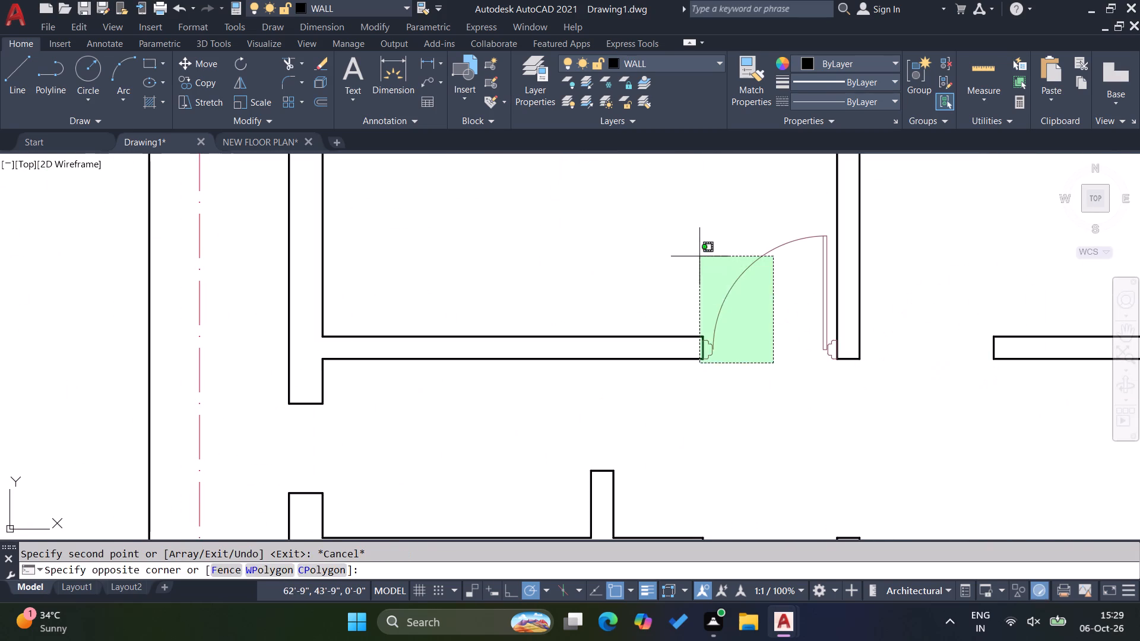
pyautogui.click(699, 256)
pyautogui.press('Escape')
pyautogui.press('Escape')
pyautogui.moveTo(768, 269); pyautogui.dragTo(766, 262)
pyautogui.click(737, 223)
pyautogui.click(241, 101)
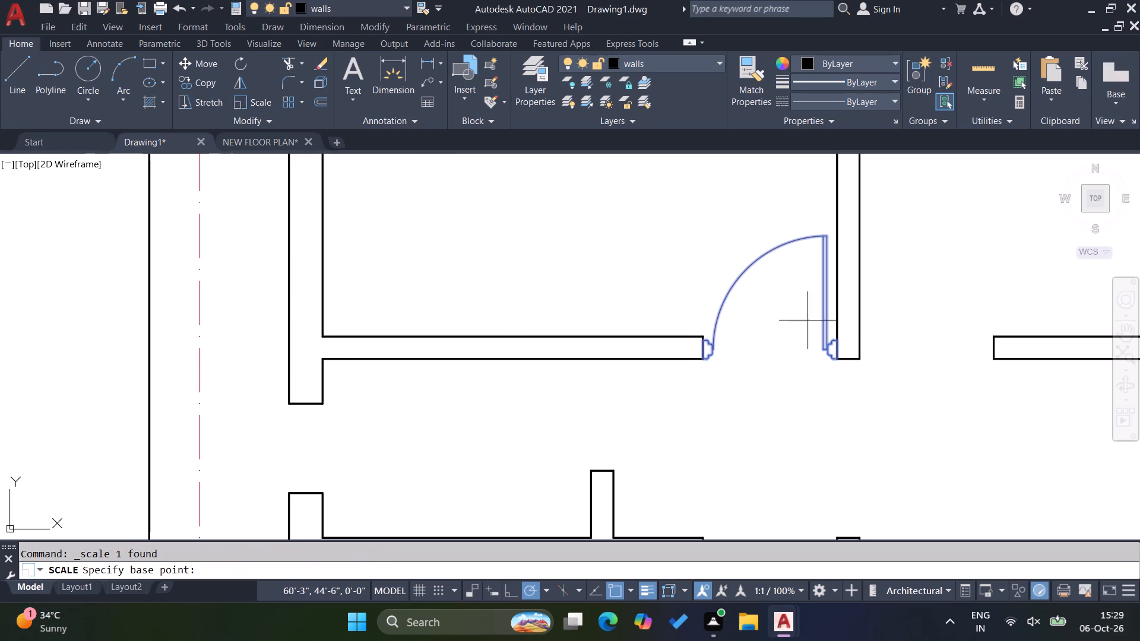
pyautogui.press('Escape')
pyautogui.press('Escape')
# Mirror the copied door about the central wall's midline into the right room's opening, keeping the original.
pyautogui.click(745, 290)
pyautogui.click(713, 244)
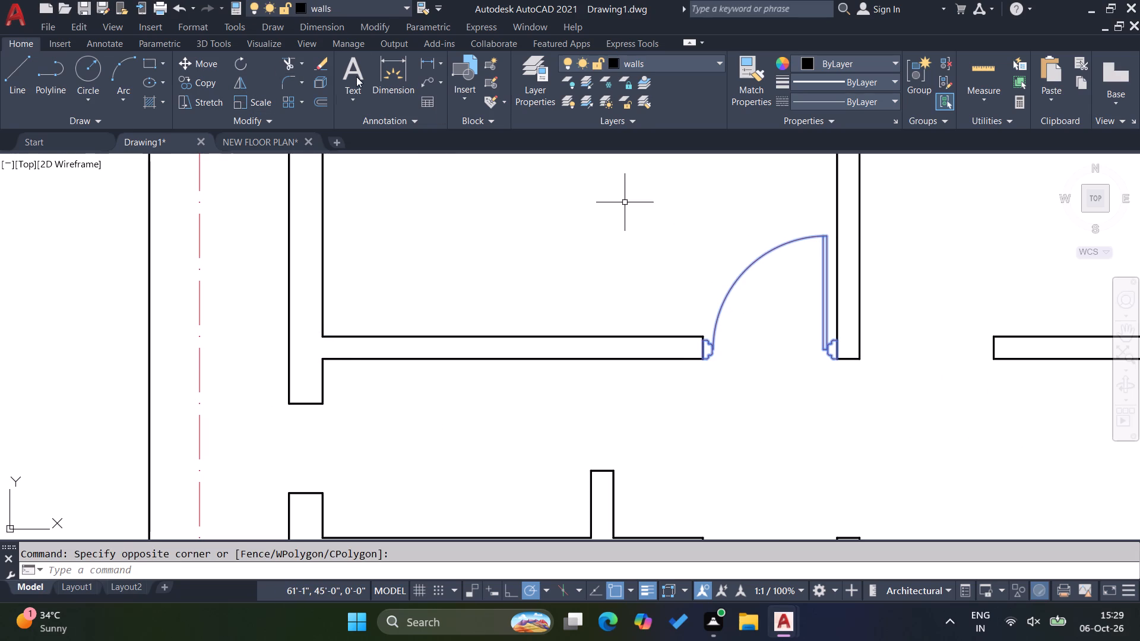
pyautogui.click(237, 81)
pyautogui.click(852, 363)
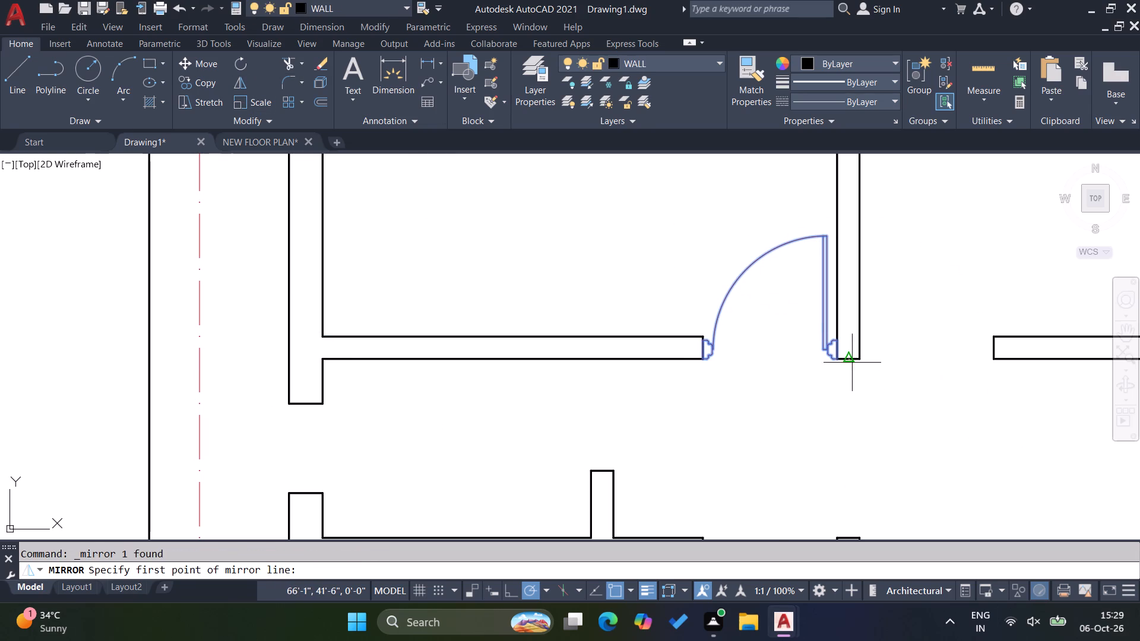
pyautogui.click(854, 434)
pyautogui.press('Return')
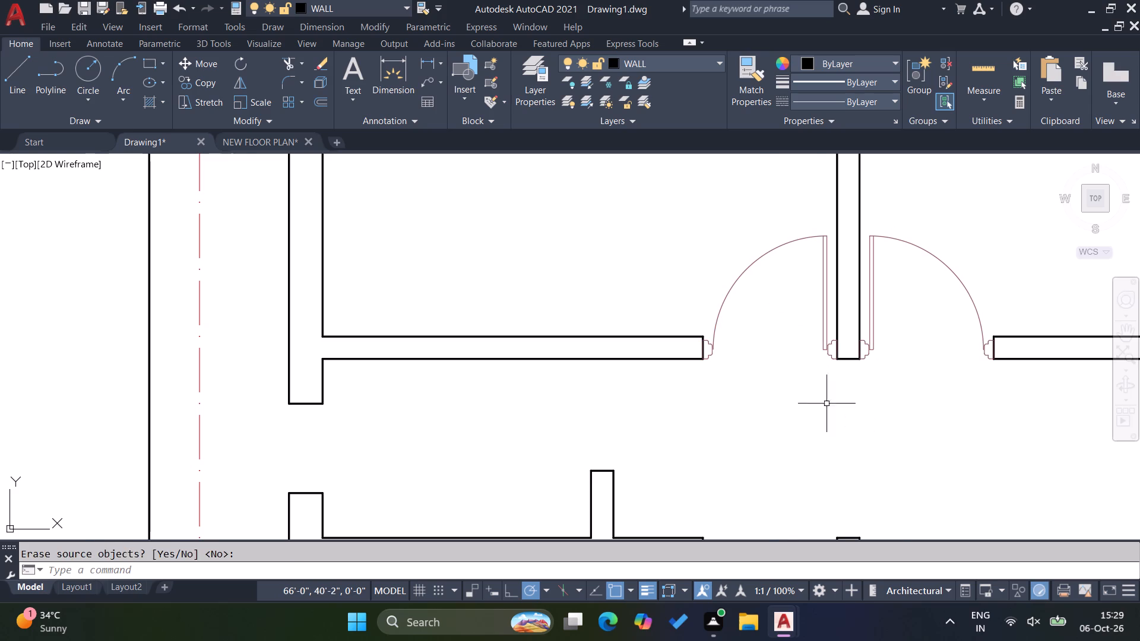
pyautogui.press('Escape')
pyautogui.scroll(-3, 747, 347)
pyautogui.press('Escape')
# Copy the bed with side tables from the first plan's 11'6"X10'10" bedroom to the empty space right of the second plan.
pyautogui.scroll(-2, 737, 334)
pyautogui.scroll(2, 540, 320)
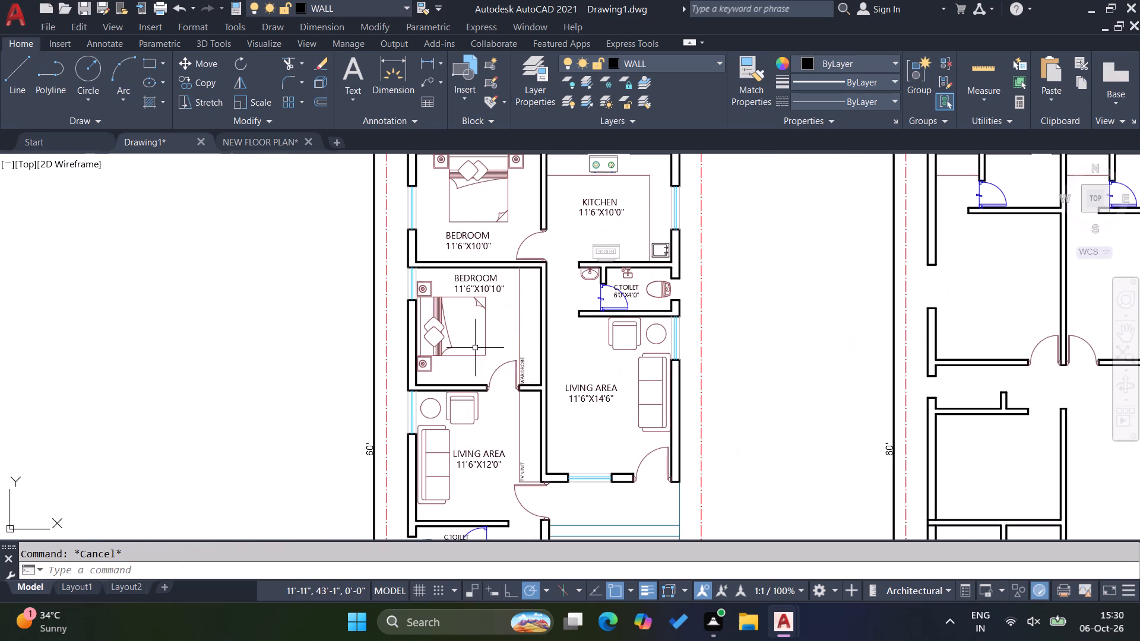
pyautogui.click(475, 348)
pyautogui.click(440, 325)
pyautogui.write('CO')
pyautogui.press('Return')
pyautogui.click(462, 328)
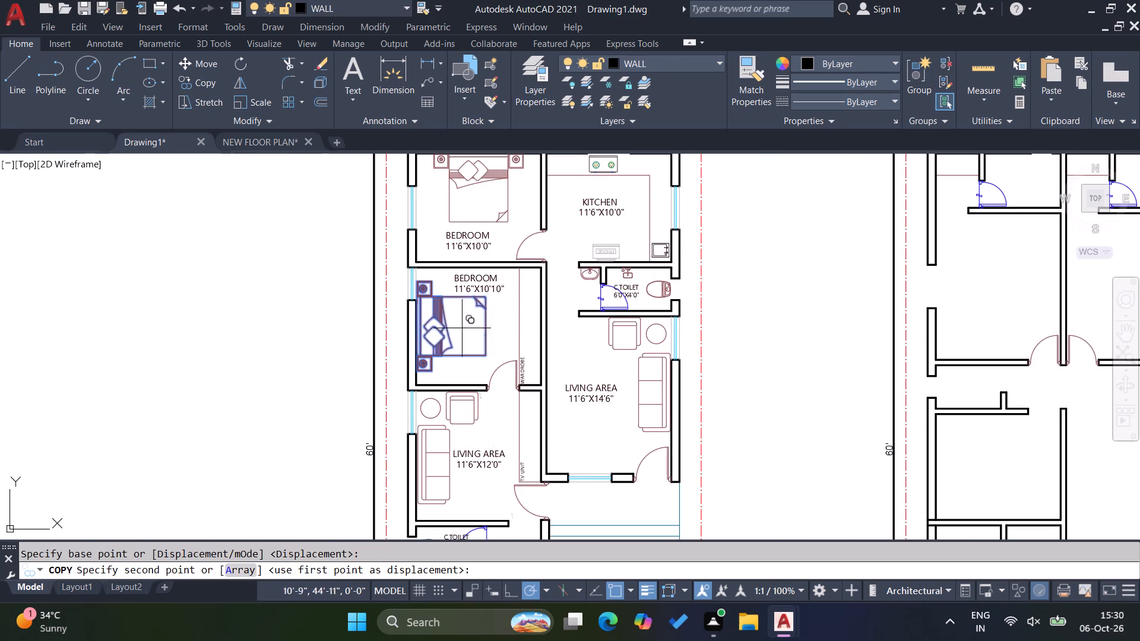
pyautogui.scroll(-2, 394, 347)
pyautogui.scroll(1, 785, 323)
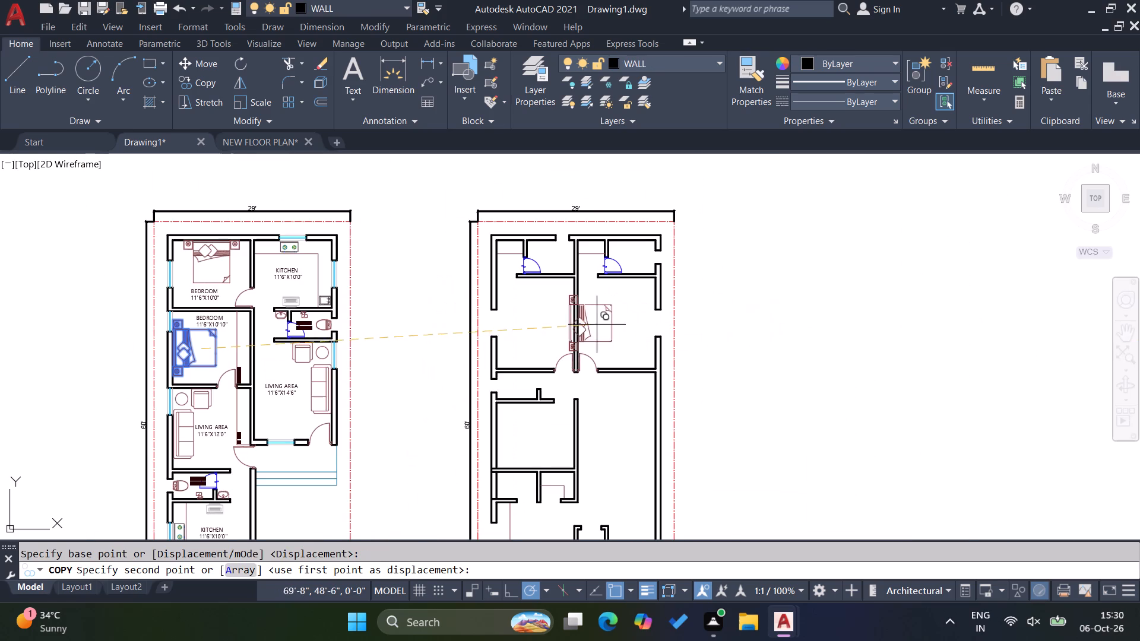
pyautogui.scroll(-2, 616, 307)
pyautogui.scroll(3, 586, 313)
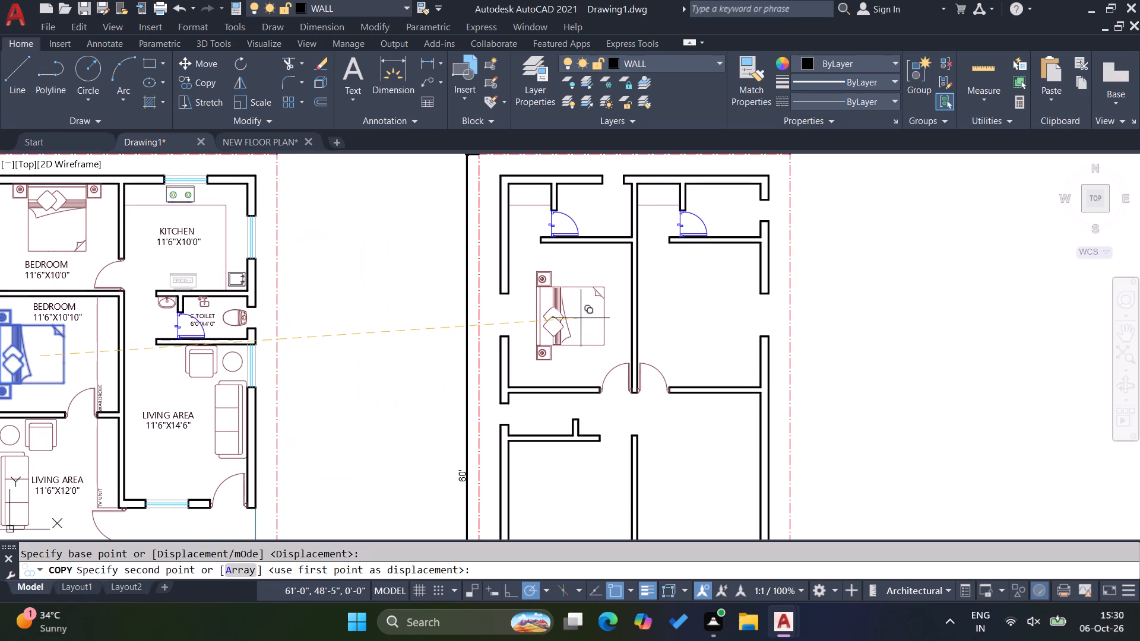
pyautogui.click(888, 303)
pyautogui.press('Escape')
# Rotate the bed copy a quarter turn clockwise so its headboard faces the top of the plan.
pyautogui.click(920, 319)
pyautogui.click(878, 286)
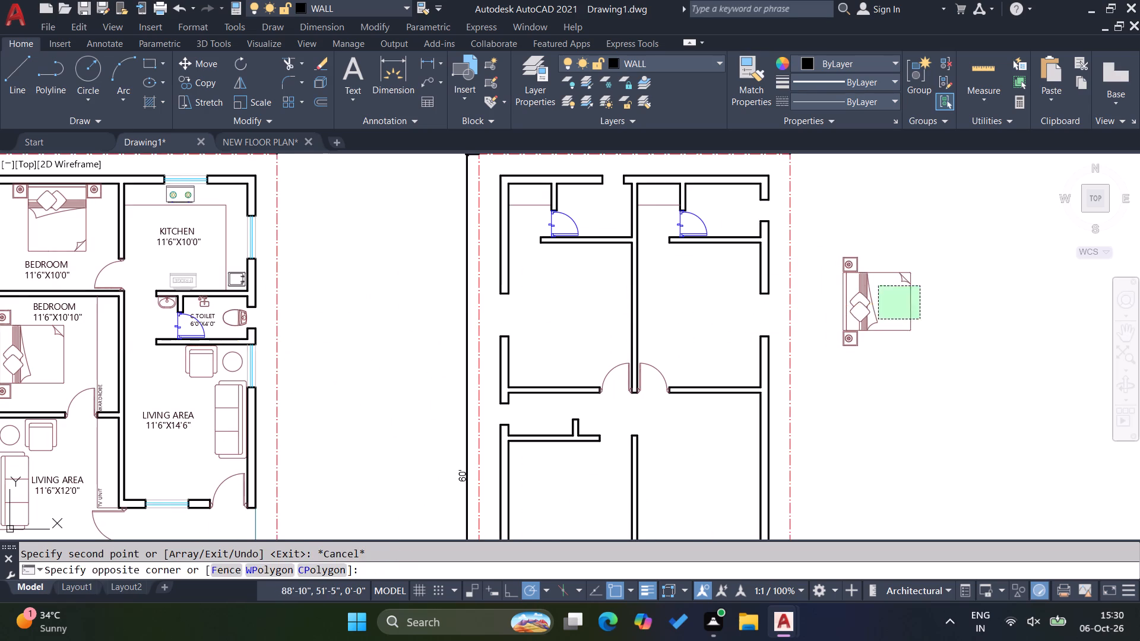
pyautogui.click(235, 62)
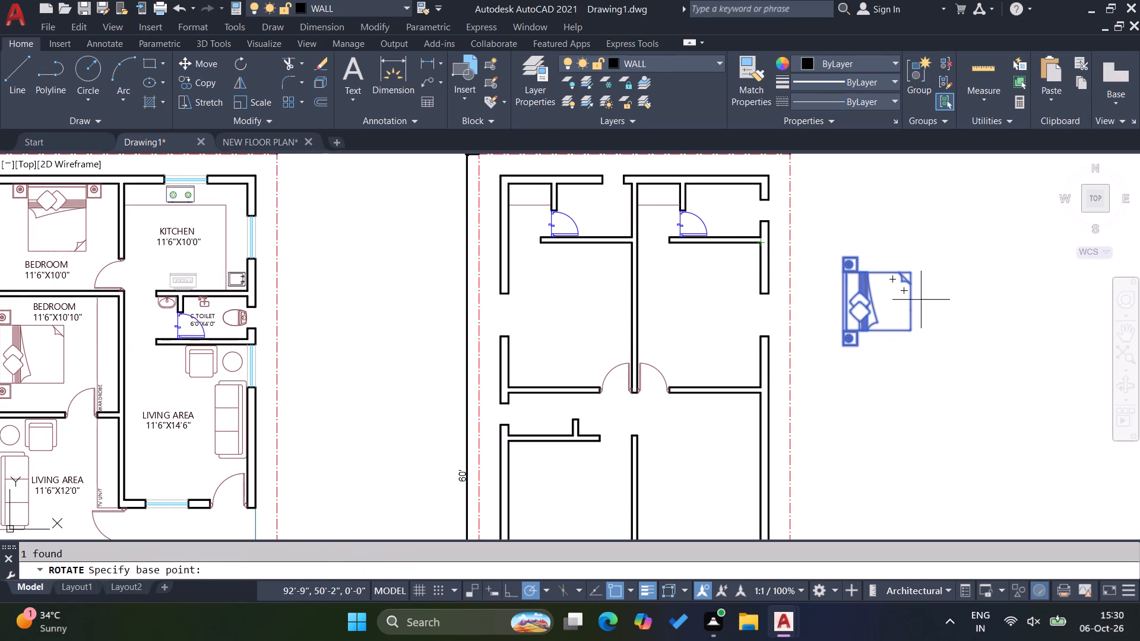
pyautogui.click(921, 299)
pyautogui.click(916, 379)
# Move the rotated bed into the second plan's right room, its side table's upper corner at the toilet wall's free lower corner.
pyautogui.moveTo(929, 310); pyautogui.dragTo(921, 300)
pyautogui.click(892, 249)
pyautogui.press('m')
pyautogui.press('Return')
pyautogui.scroll(3, 857, 211)
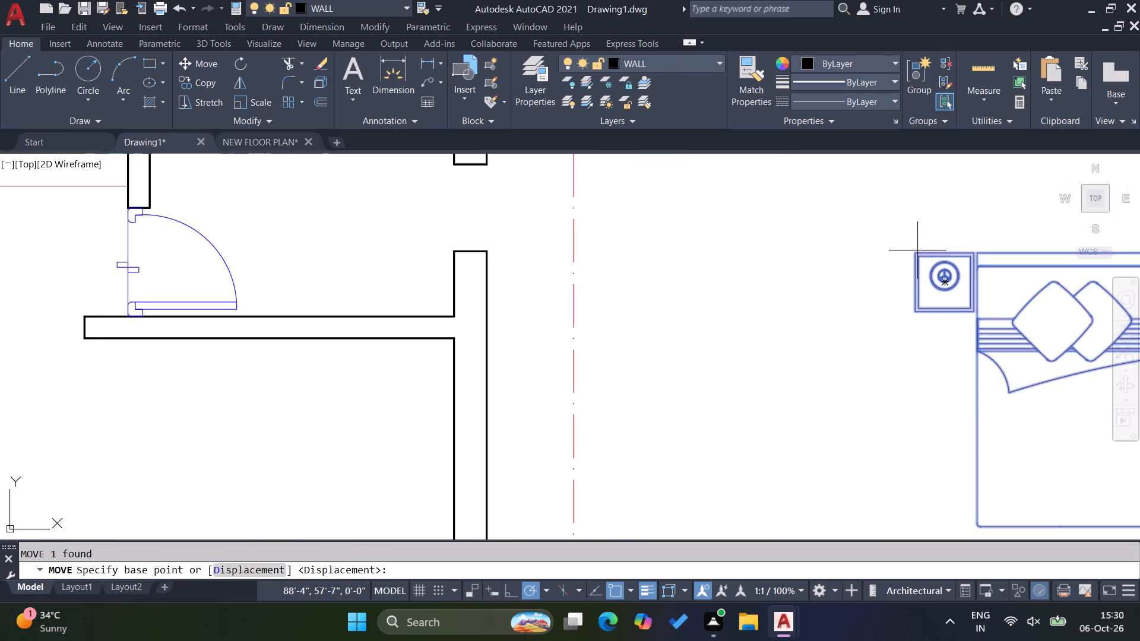
pyautogui.click(917, 249)
pyautogui.scroll(-2, 958, 250)
pyautogui.scroll(1, 610, 294)
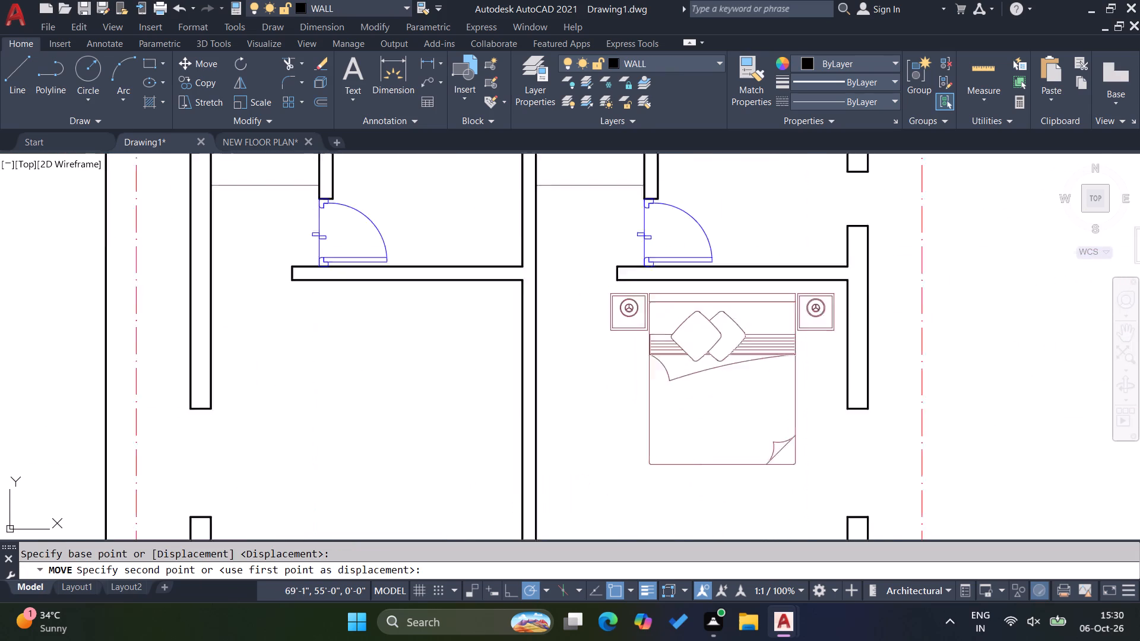
pyautogui.scroll(1, 610, 294)
pyautogui.click(625, 275)
pyautogui.press('Escape')
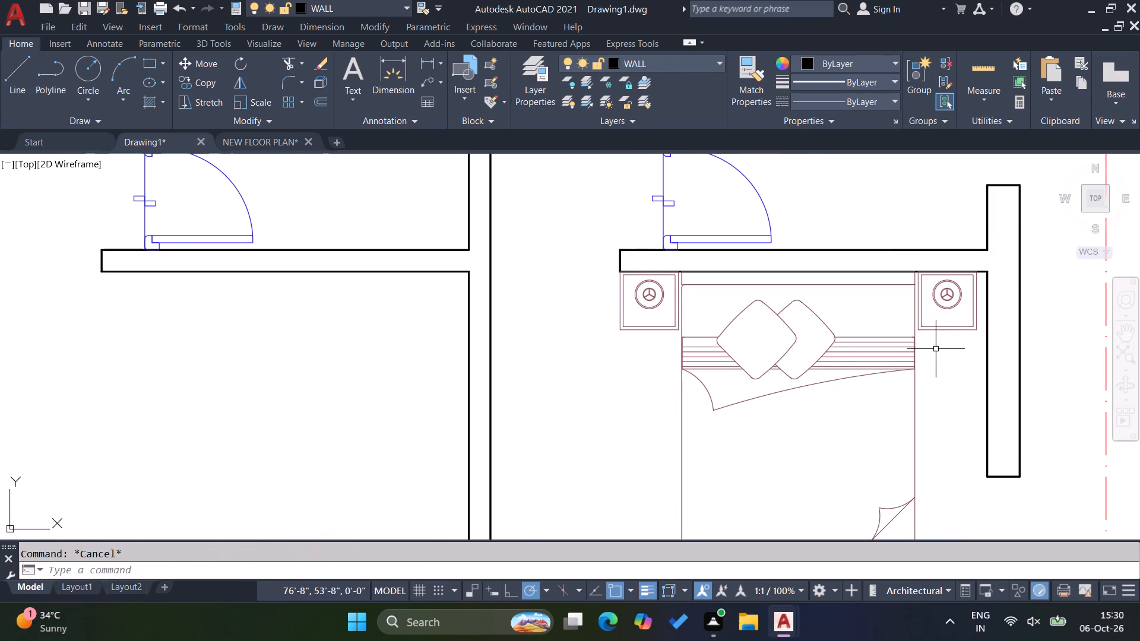
pyautogui.press('Escape')
# Move the bed sideways from its headboard's midpoint to the midpoint of the toilet wall's lower face.
pyautogui.click(936, 351)
pyautogui.click(845, 341)
pyautogui.press('m')
pyautogui.press('Return')
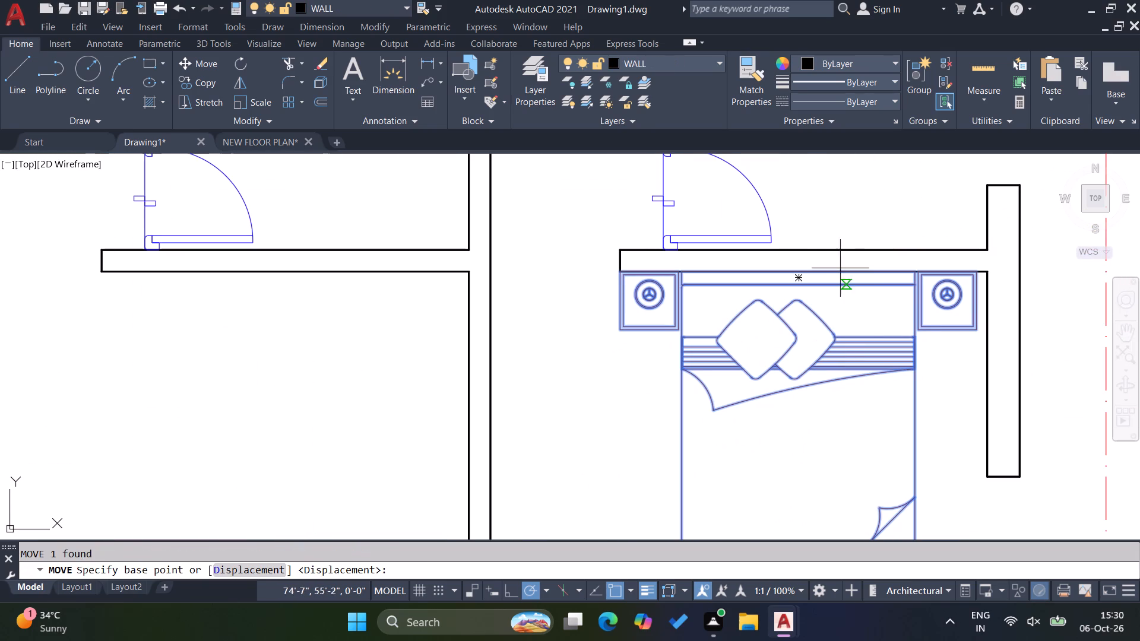
pyautogui.click(799, 268)
pyautogui.click(809, 272)
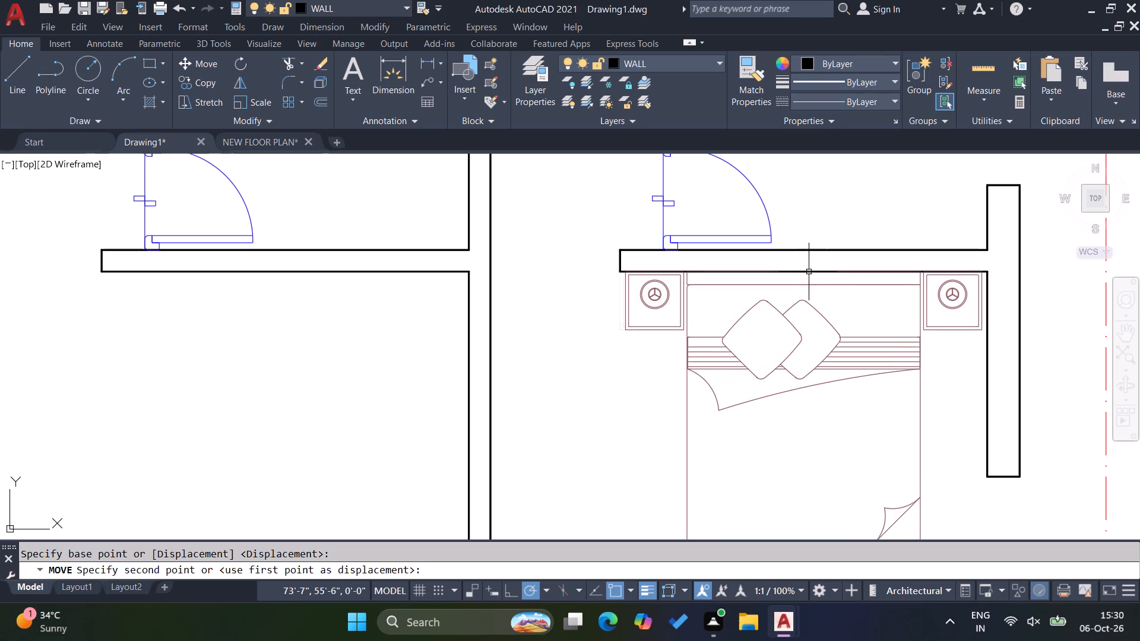
pyautogui.press('Escape')
pyautogui.press('Escape')
# Move the bed 1" straight down, away from the toilet wall.
pyautogui.scroll(-3, 730, 288)
pyautogui.scroll(3, 739, 369)
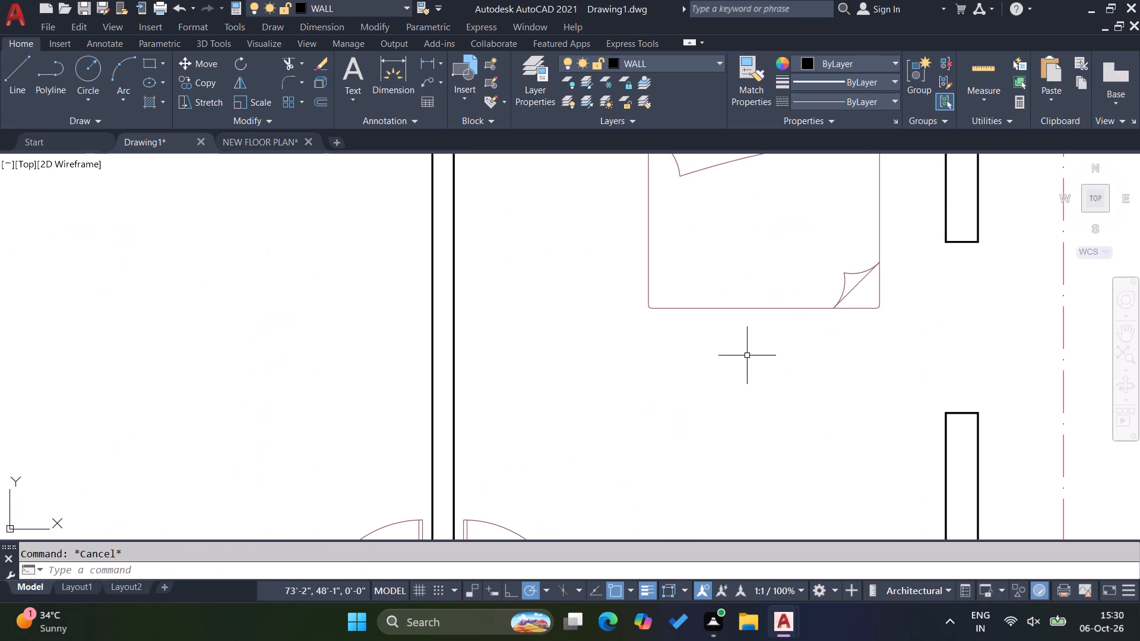
pyautogui.moveTo(752, 356); pyautogui.dragTo(750, 348)
pyautogui.click(737, 294)
pyautogui.press('m')
pyautogui.press('Return')
pyautogui.click(737, 354)
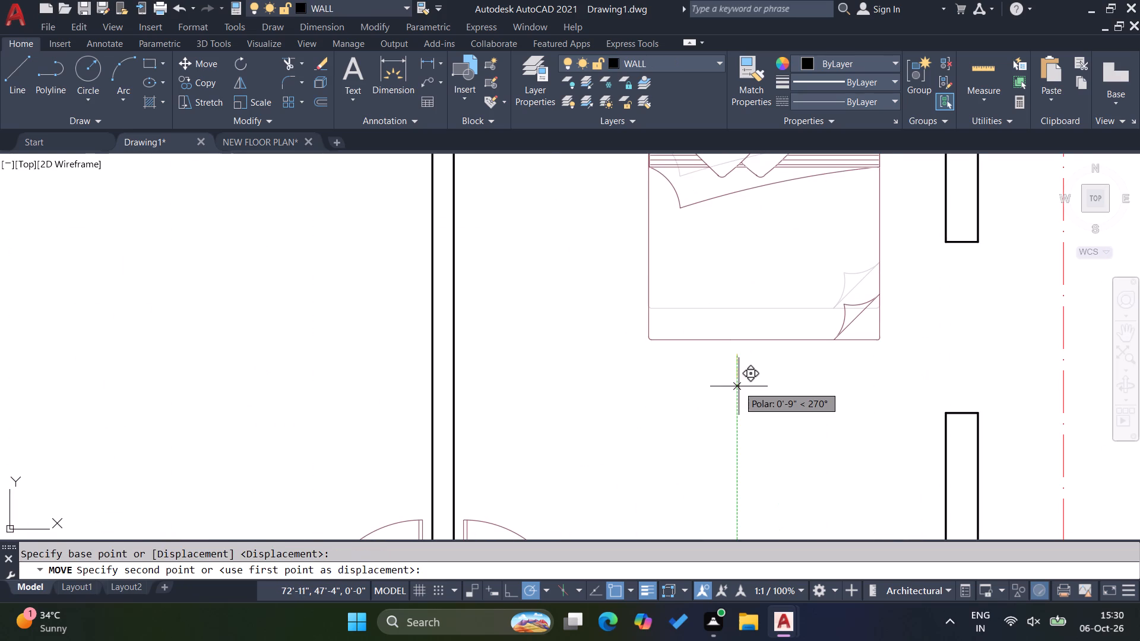
pyautogui.press('1')
pyautogui.press('Return')
pyautogui.scroll(-3, 717, 351)
pyautogui.press('Escape')
pyautogui.press('Escape')
# Move the bed another 1" straight down from the toilet wall.
pyautogui.scroll(2, 727, 299)
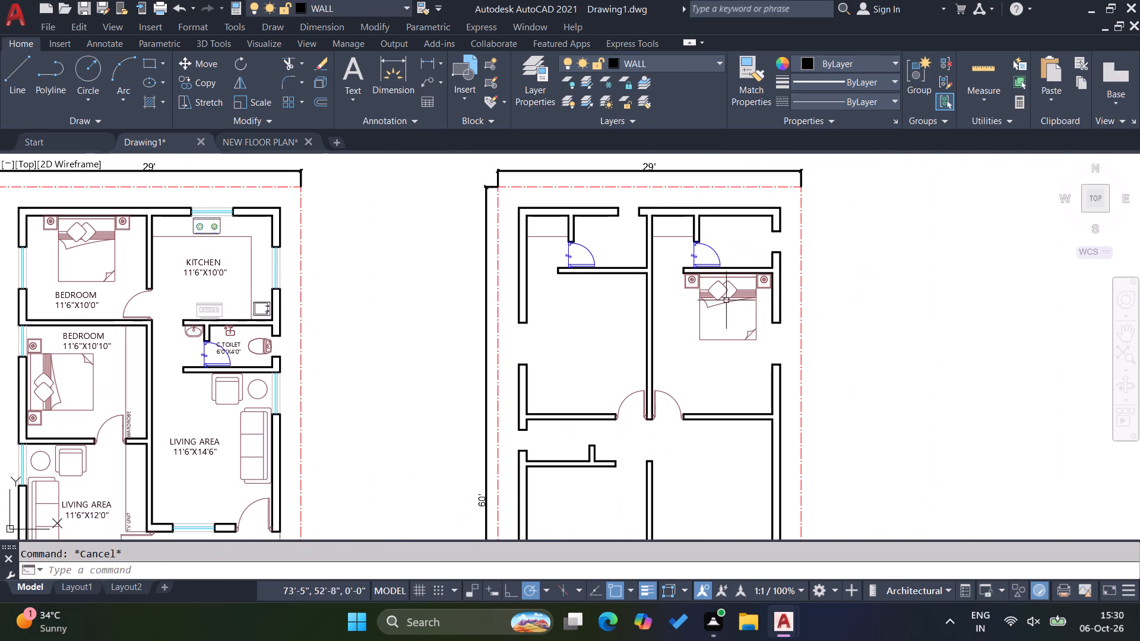
pyautogui.scroll(1, 728, 296)
pyautogui.moveTo(715, 475); pyautogui.dragTo(699, 450)
pyautogui.click(688, 418)
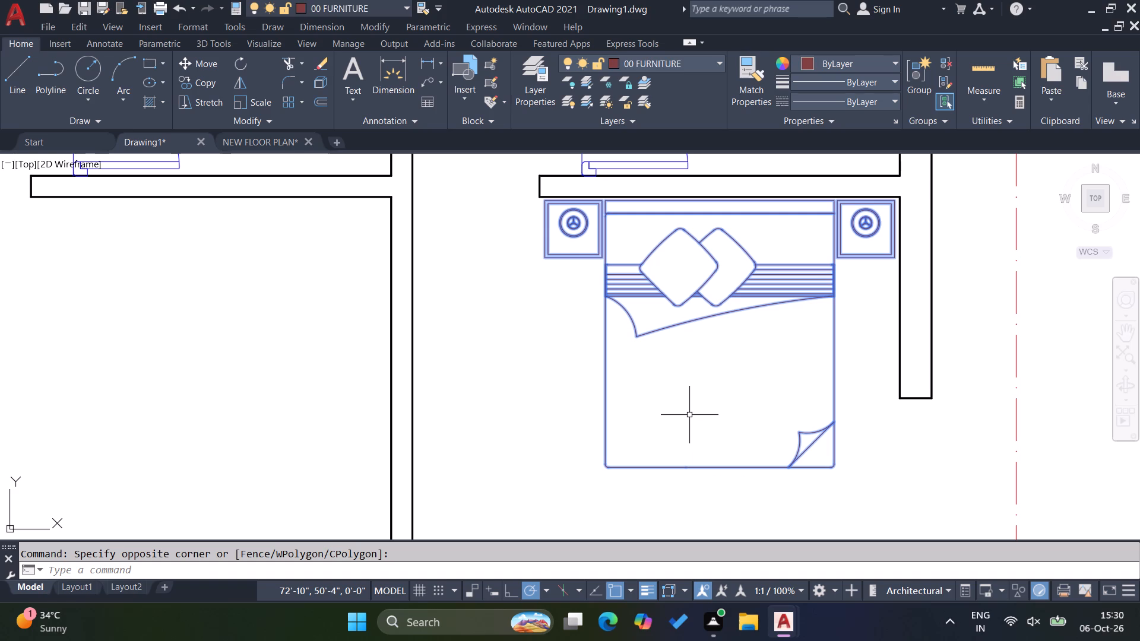
pyautogui.press('m')
pyautogui.press('Return')
pyautogui.click(730, 457)
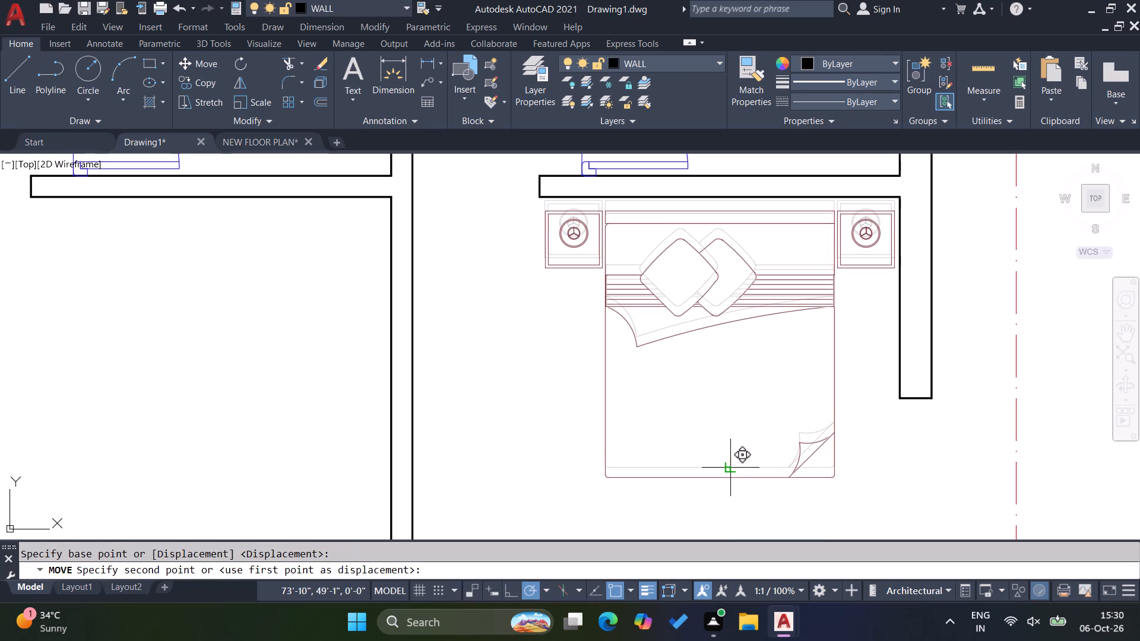
pyautogui.press('1')
pyautogui.press('Return')
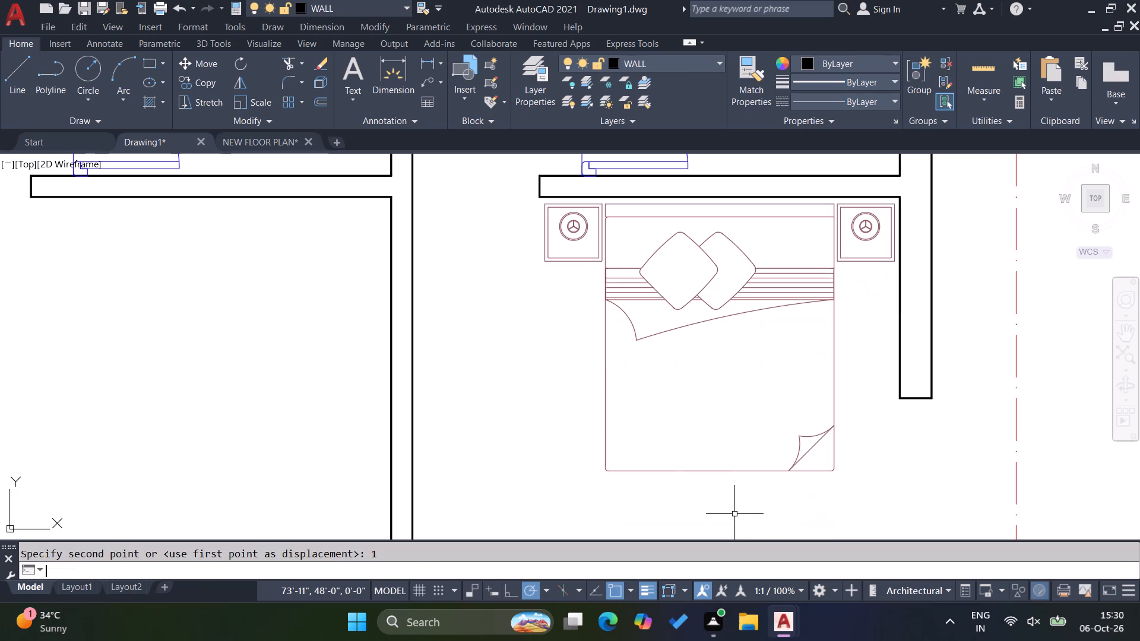
pyautogui.scroll(-3, 688, 265)
pyautogui.press('Escape')
pyautogui.press('Escape')
# Draw a line 2' up from the right room's bottom wall end beside the door, continuing horizontally past the outer wall.
pyautogui.scroll(1, 672, 391)
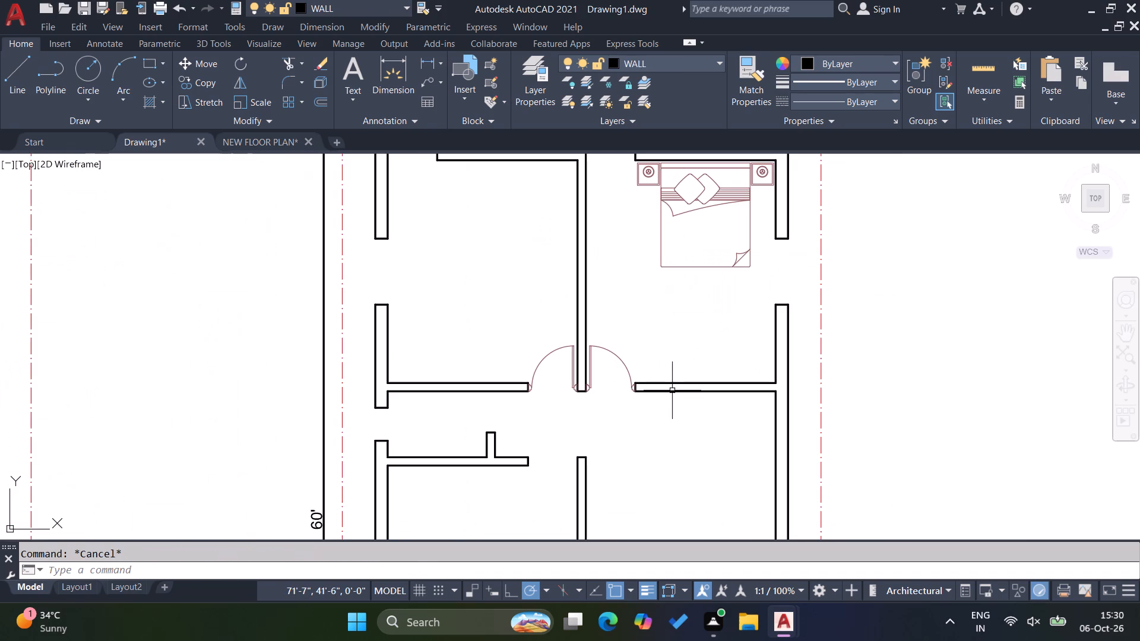
pyautogui.press('l')
pyautogui.press('Return')
pyautogui.scroll(2, 623, 373)
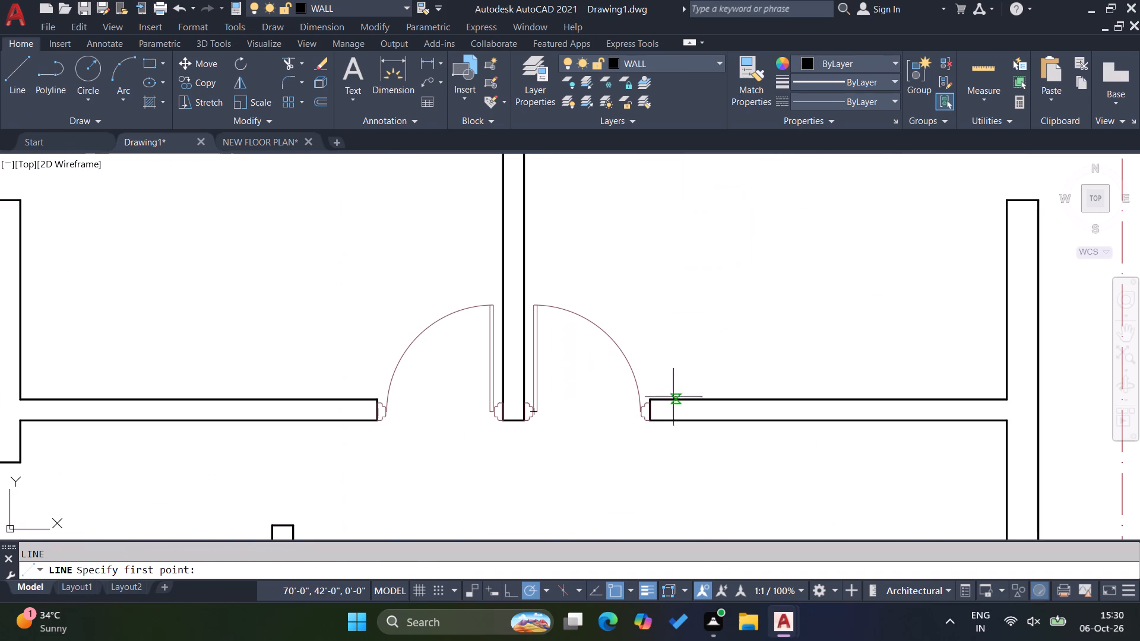
pyautogui.click(653, 392)
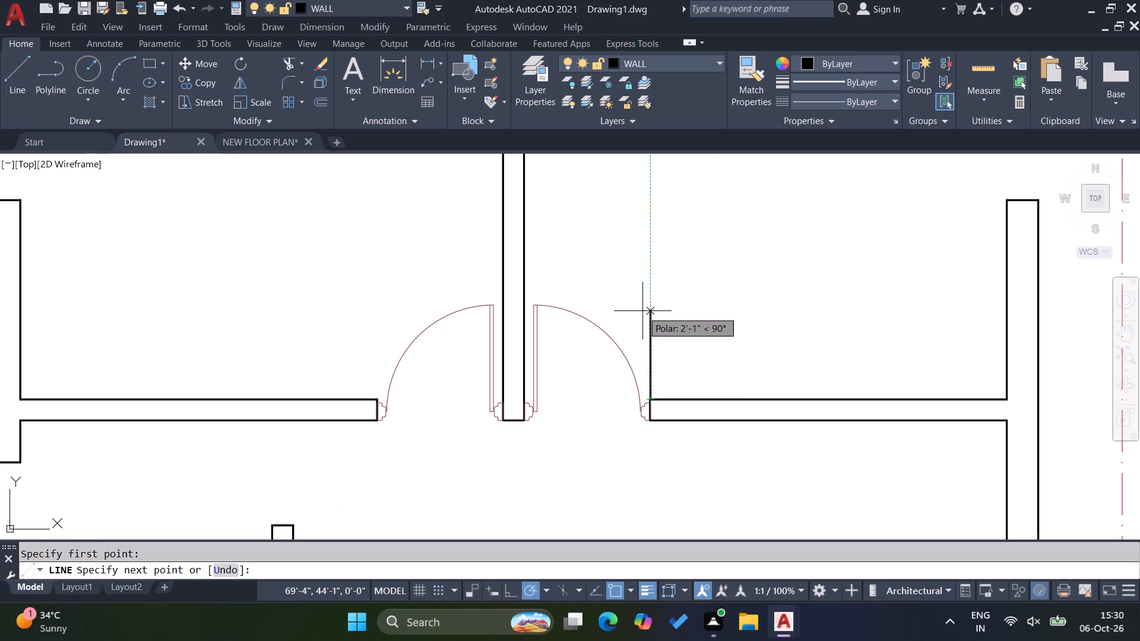
pyautogui.write("2'")
pyautogui.press('Return')
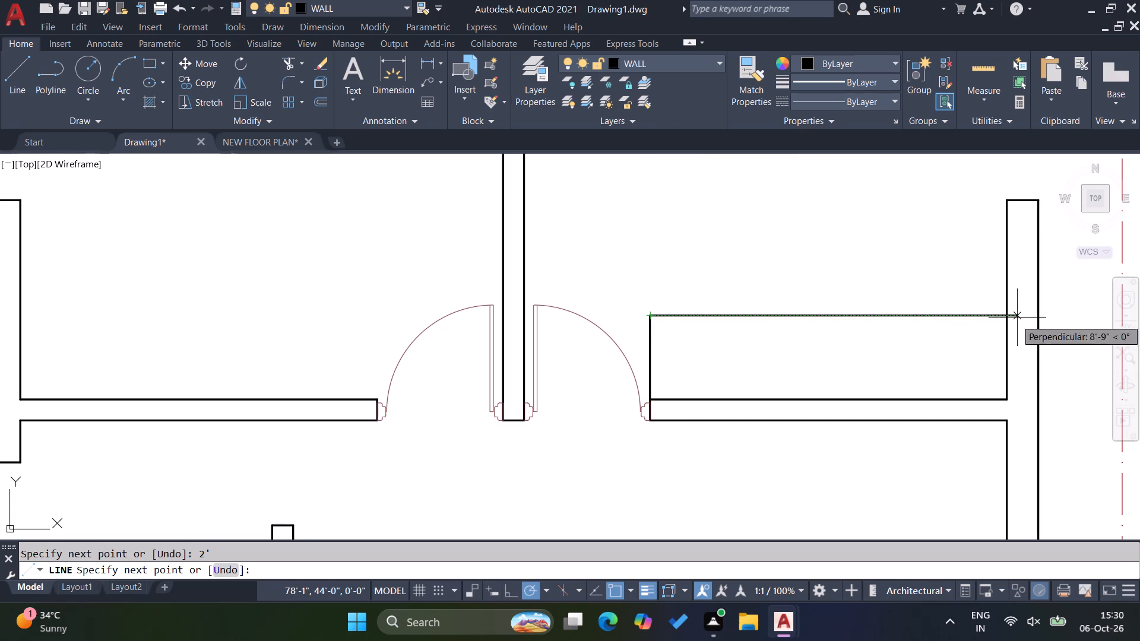
pyautogui.click(1090, 316)
pyautogui.press('Escape')
pyautogui.press('Escape')
pyautogui.press('Escape')
# Trim the new horizontal line back to the outer wall's inner face.
pyautogui.press('t')
pyautogui.press('r')
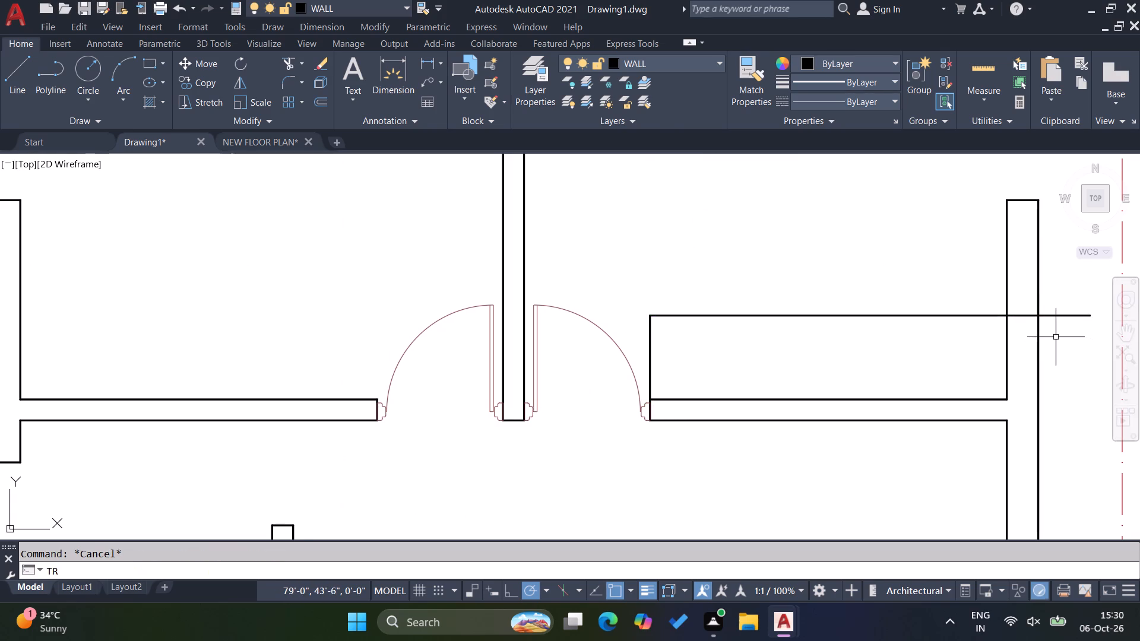
pyautogui.press('Return')
pyautogui.click(1029, 304)
pyautogui.click(1024, 337)
pyautogui.click(1070, 304)
pyautogui.click(1071, 354)
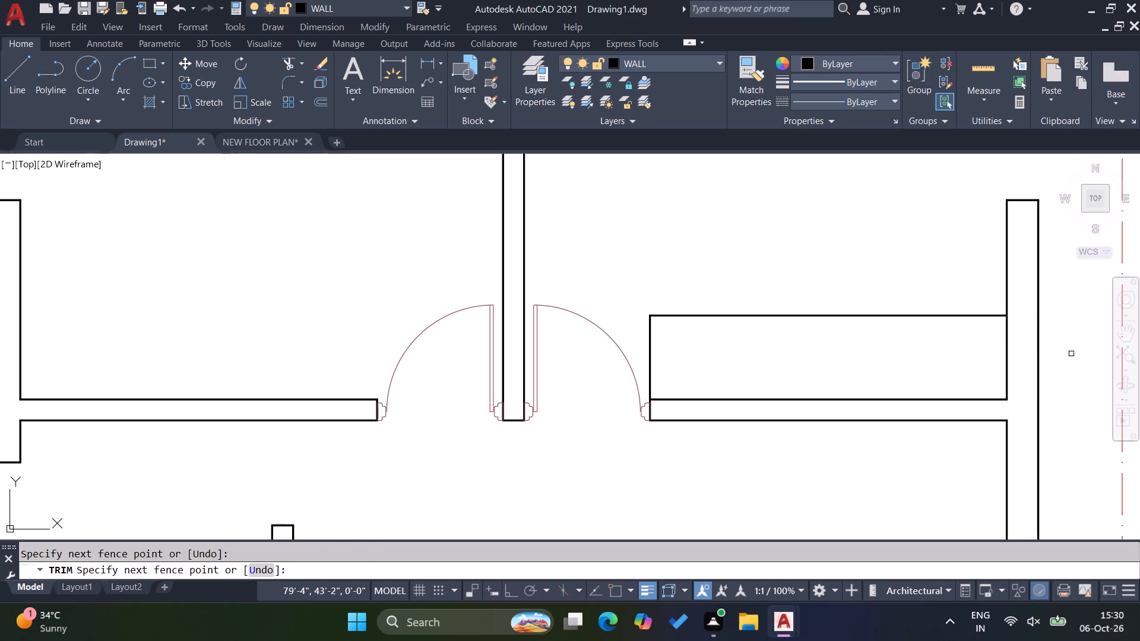
pyautogui.press('Escape')
pyautogui.press('Escape')
pyautogui.scroll(-2, 719, 337)
pyautogui.scroll(2, 693, 332)
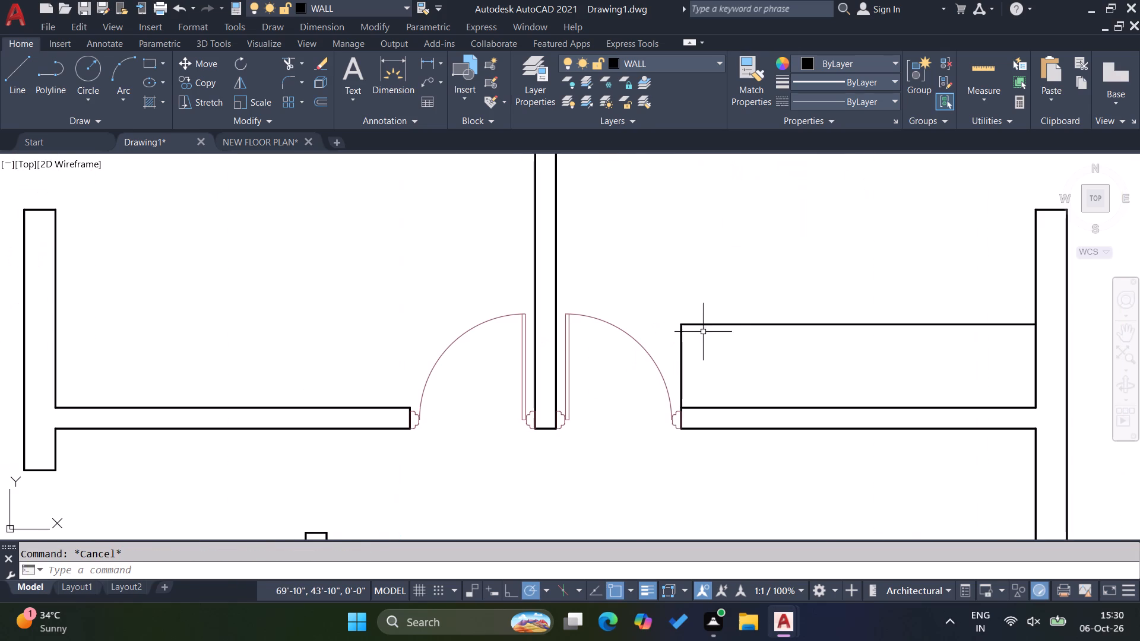
# Mirror the right room's wardrobe outline about the central wall's vertical midline into the left room, keeping the original.
pyautogui.moveTo(704, 337); pyautogui.dragTo(686, 325)
pyautogui.click(651, 285)
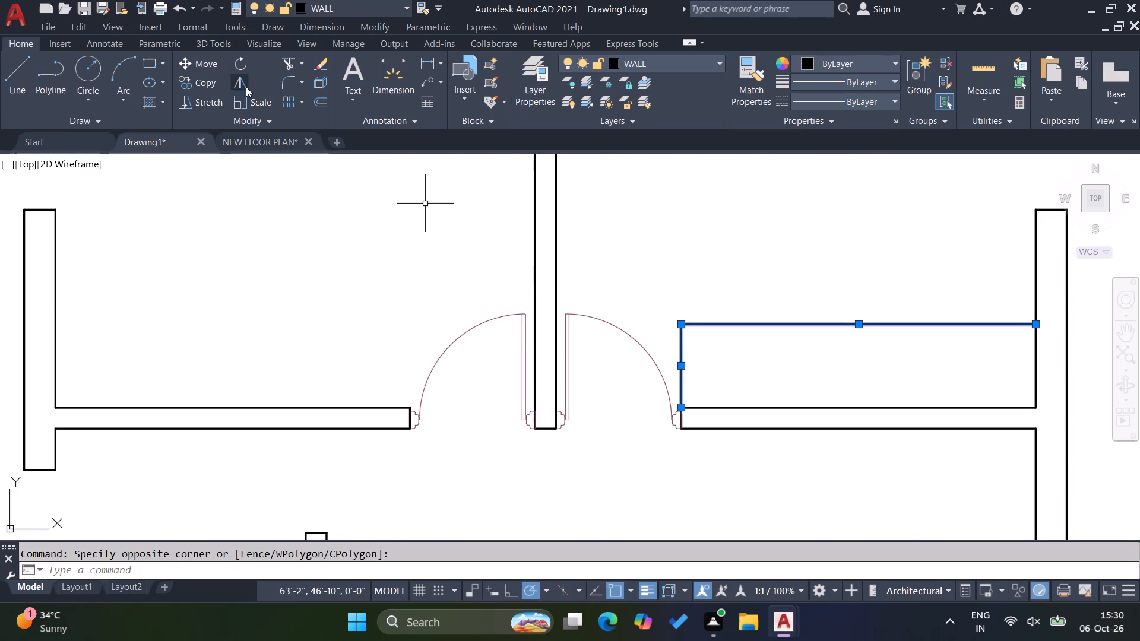
pyautogui.click(246, 87)
pyautogui.click(543, 432)
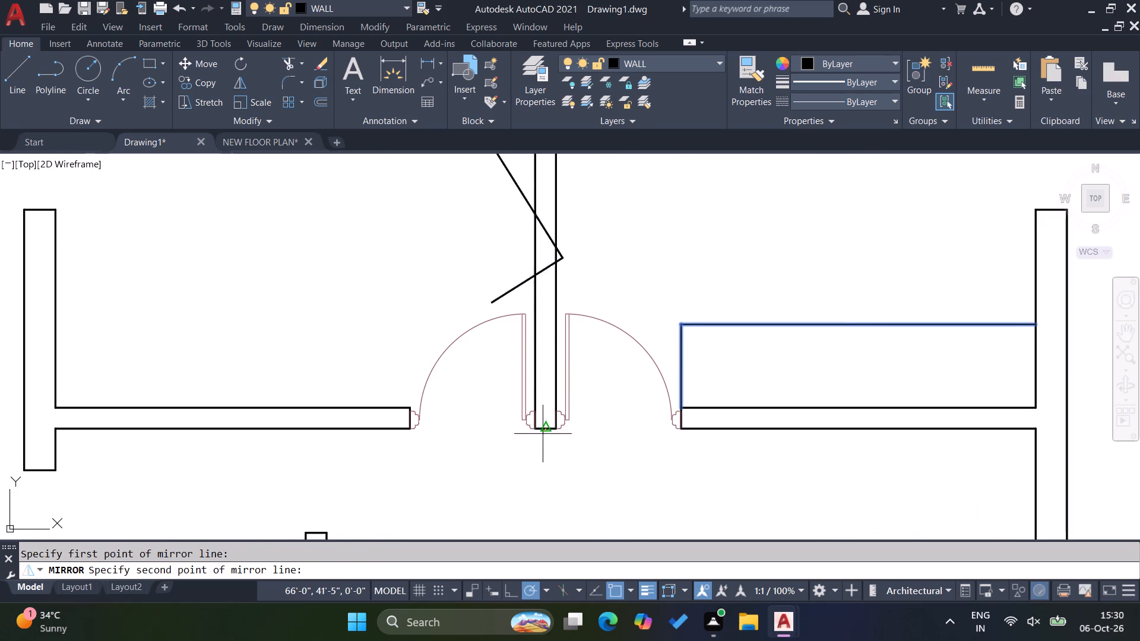
pyautogui.click(544, 458)
pyautogui.press('Return')
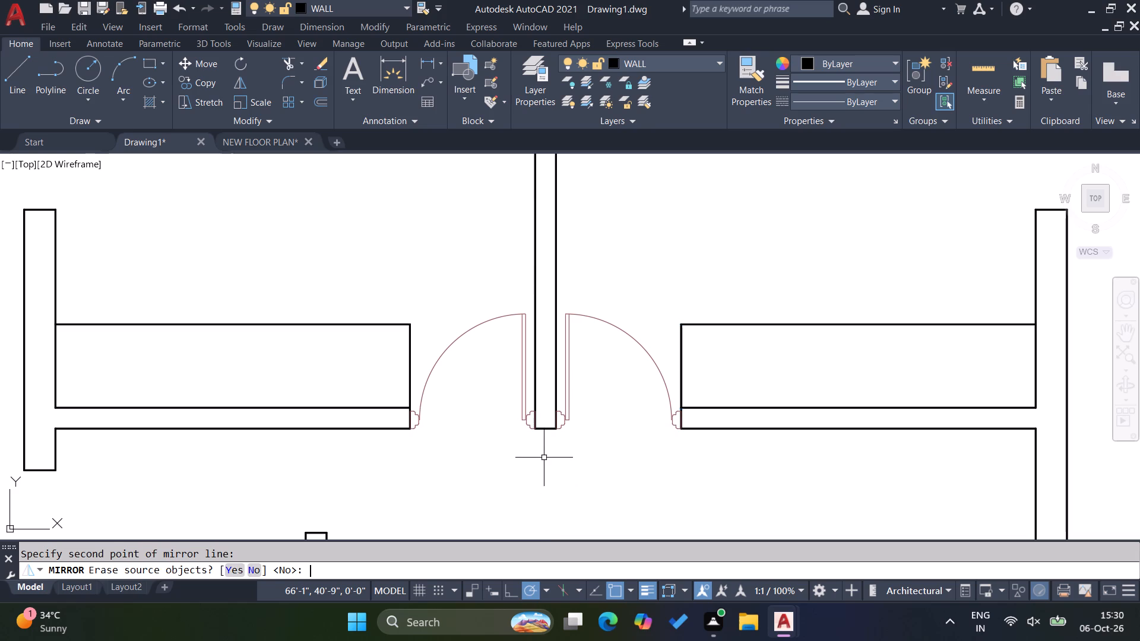
# Match the properties of the thin horizontal line in the left toilet onto both rooms' wardrobe outlines.
pyautogui.scroll(-1, 600, 412)
pyautogui.scroll(-2, 702, 391)
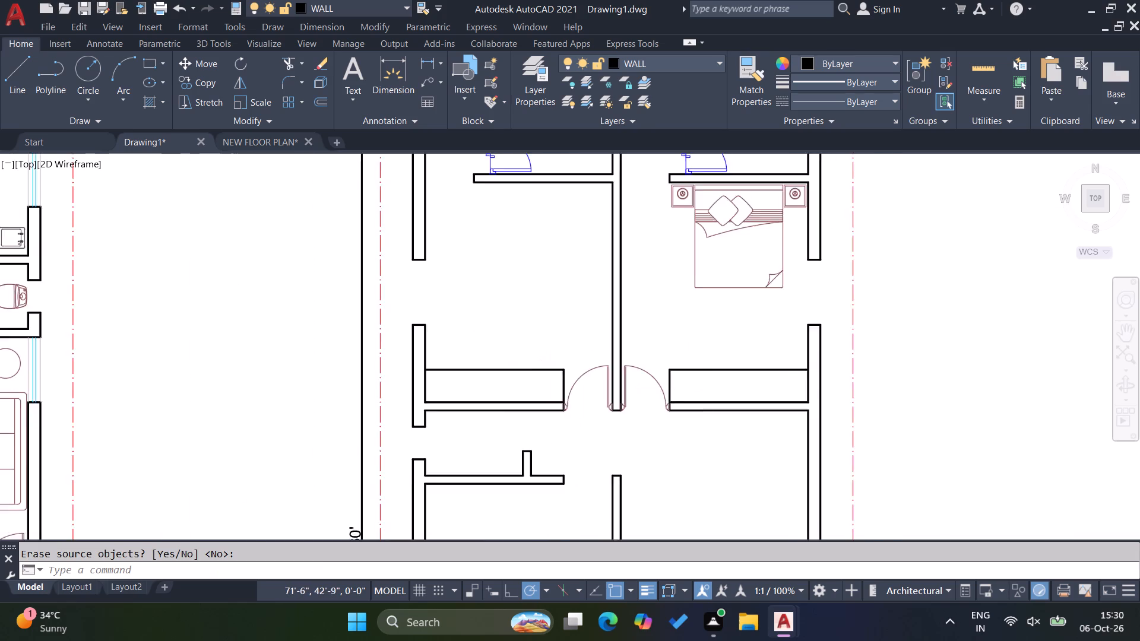
pyautogui.press('m')
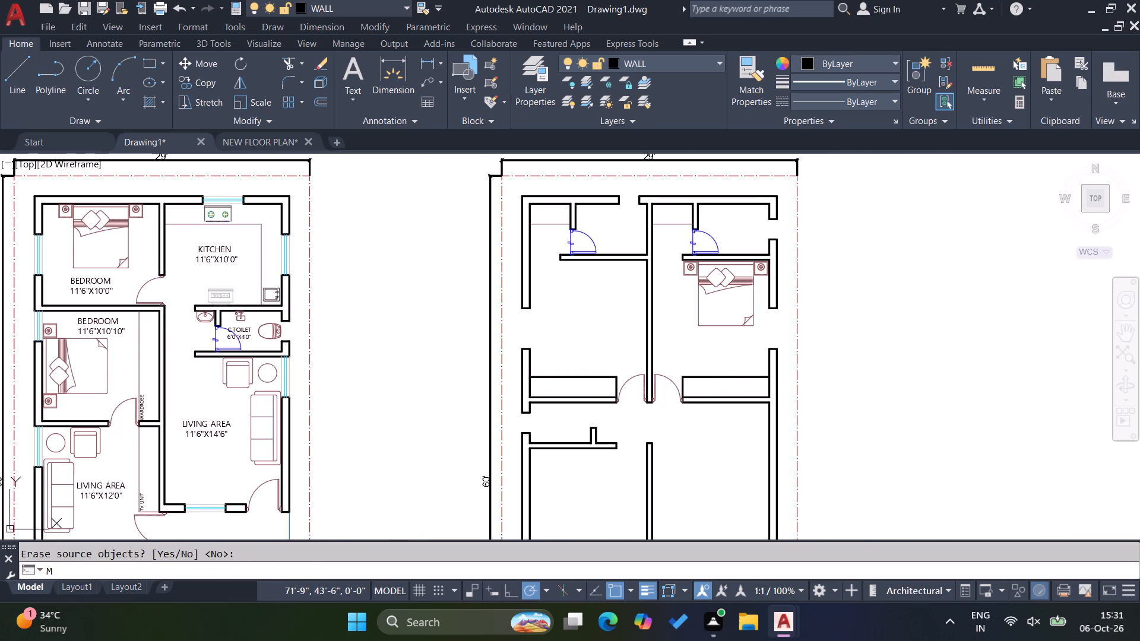
pyautogui.press('a')
pyautogui.press('Return')
pyautogui.click(548, 226)
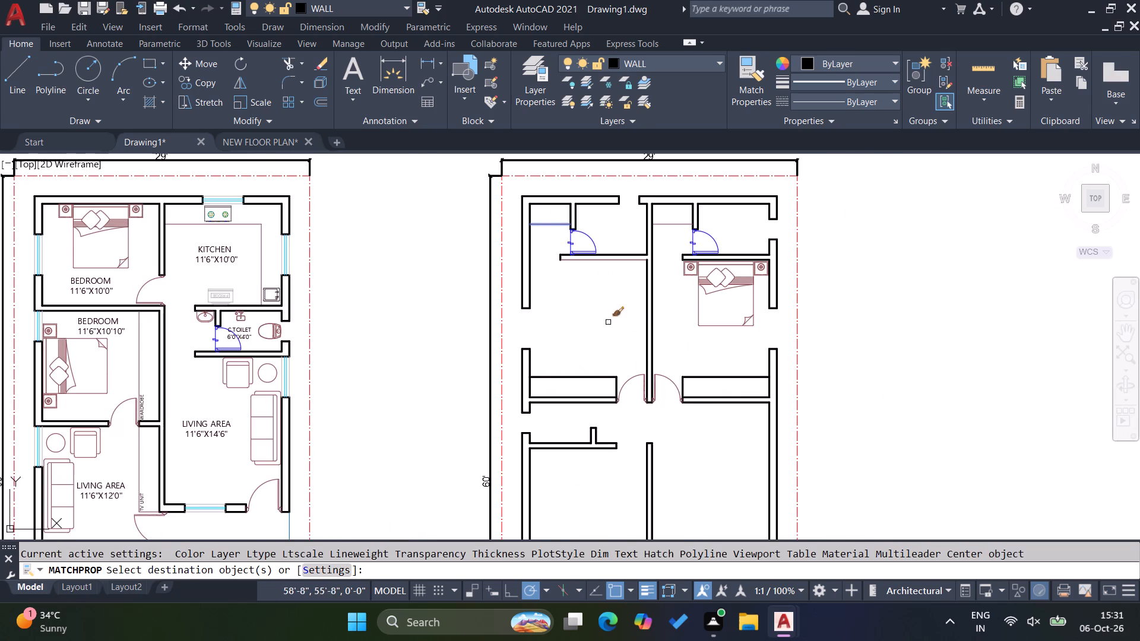
pyautogui.scroll(2, 625, 386)
pyautogui.click(599, 359)
pyautogui.click(612, 370)
pyautogui.moveTo(613, 372); pyautogui.dragTo(607, 365)
pyautogui.click(579, 332)
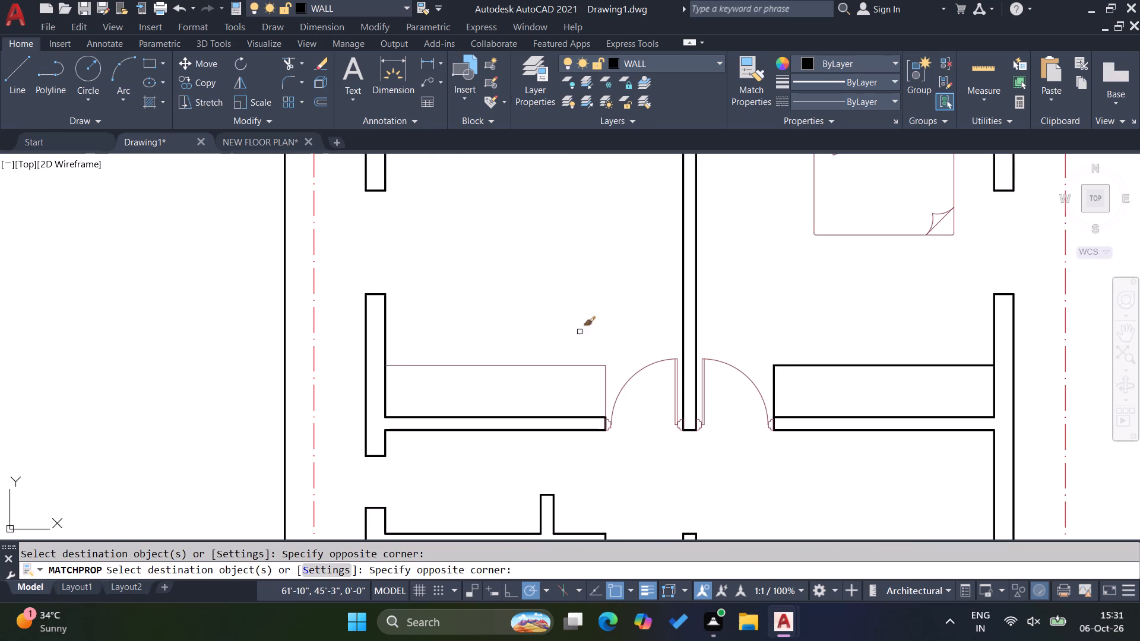
pyautogui.moveTo(785, 382); pyautogui.dragTo(783, 376)
pyautogui.click(764, 348)
pyautogui.press('Escape')
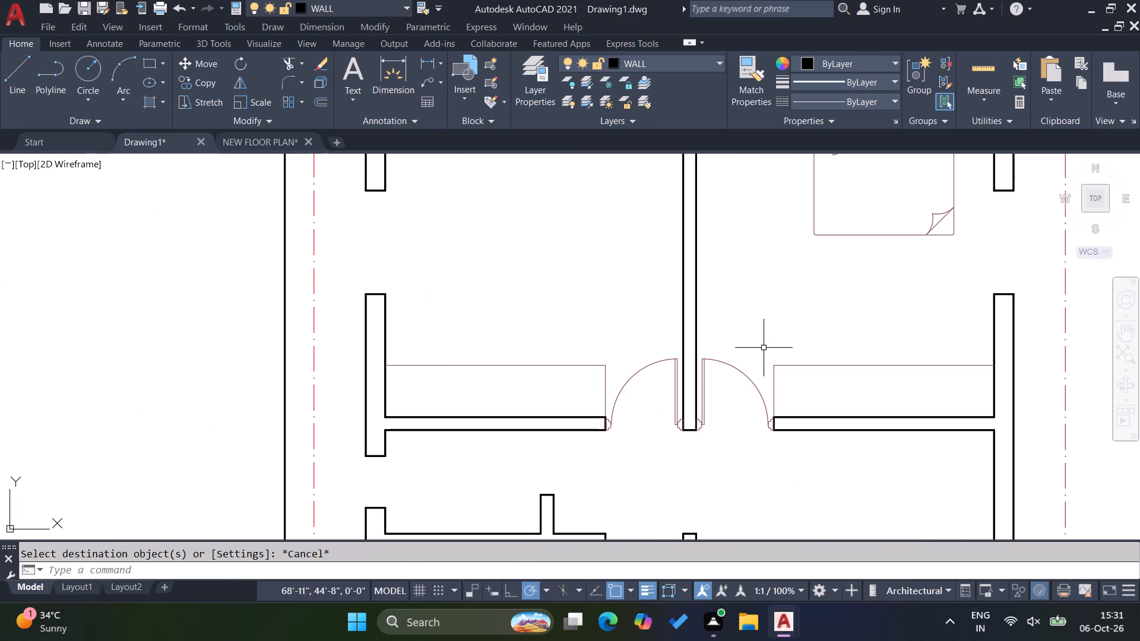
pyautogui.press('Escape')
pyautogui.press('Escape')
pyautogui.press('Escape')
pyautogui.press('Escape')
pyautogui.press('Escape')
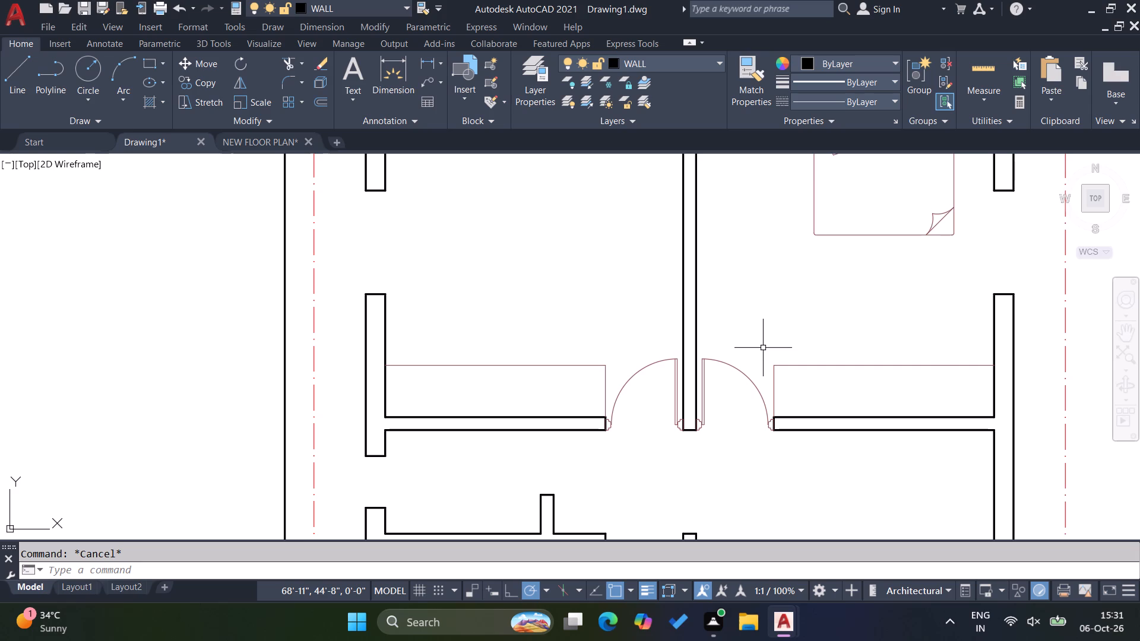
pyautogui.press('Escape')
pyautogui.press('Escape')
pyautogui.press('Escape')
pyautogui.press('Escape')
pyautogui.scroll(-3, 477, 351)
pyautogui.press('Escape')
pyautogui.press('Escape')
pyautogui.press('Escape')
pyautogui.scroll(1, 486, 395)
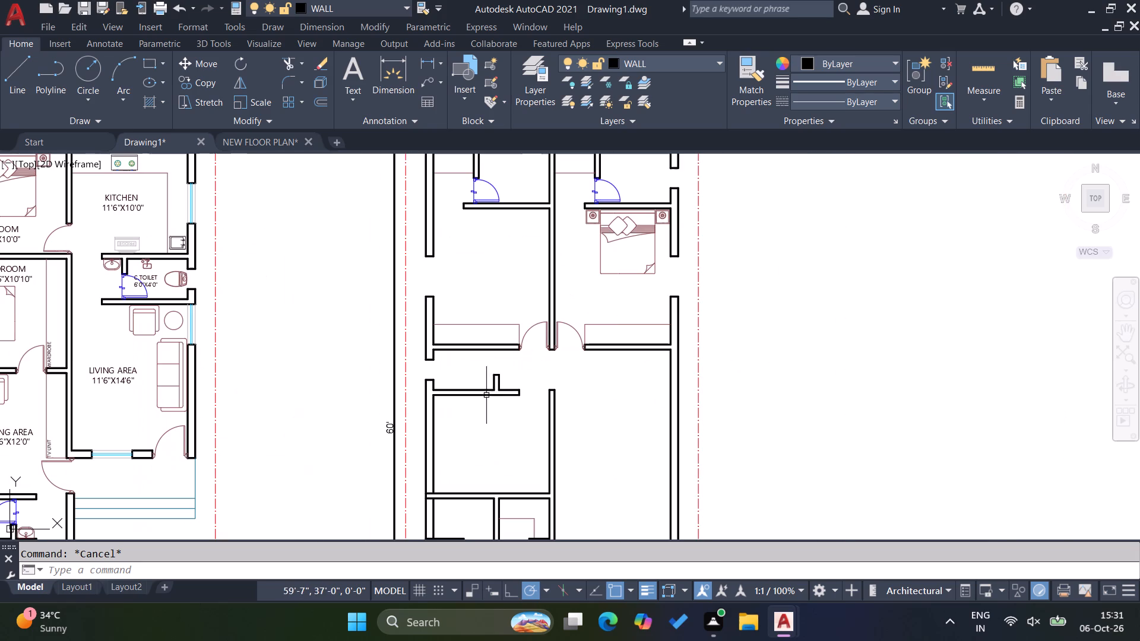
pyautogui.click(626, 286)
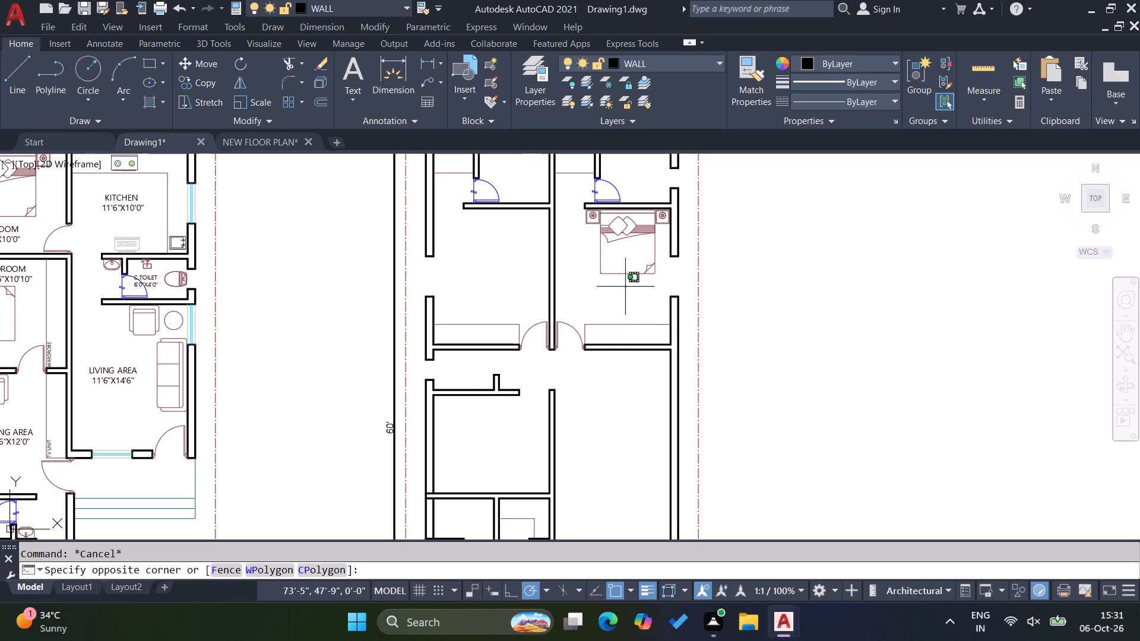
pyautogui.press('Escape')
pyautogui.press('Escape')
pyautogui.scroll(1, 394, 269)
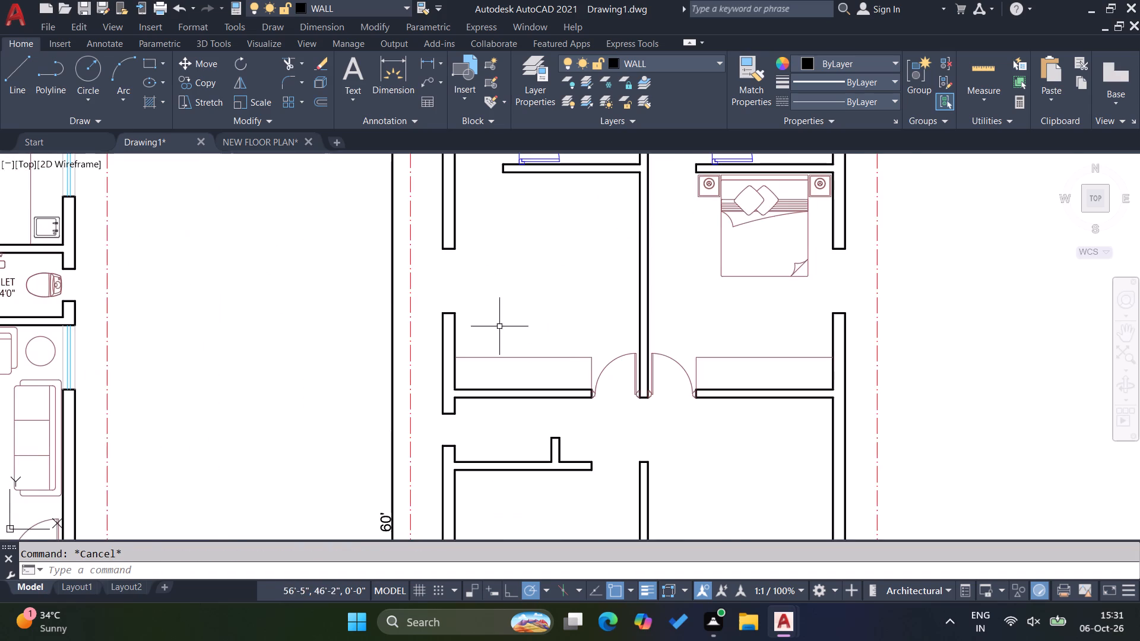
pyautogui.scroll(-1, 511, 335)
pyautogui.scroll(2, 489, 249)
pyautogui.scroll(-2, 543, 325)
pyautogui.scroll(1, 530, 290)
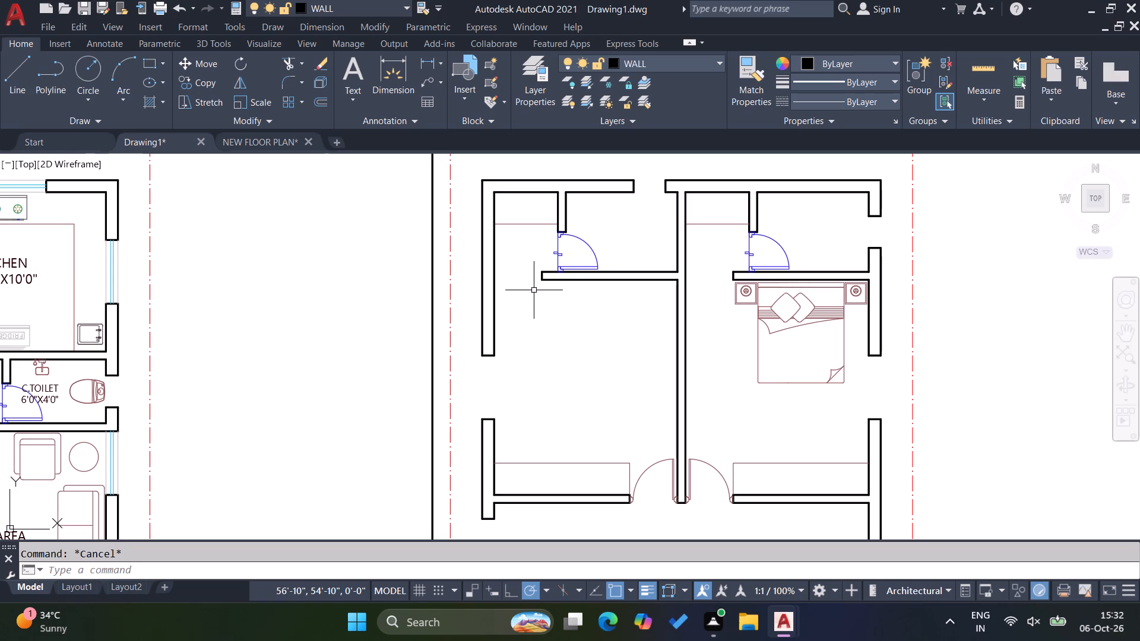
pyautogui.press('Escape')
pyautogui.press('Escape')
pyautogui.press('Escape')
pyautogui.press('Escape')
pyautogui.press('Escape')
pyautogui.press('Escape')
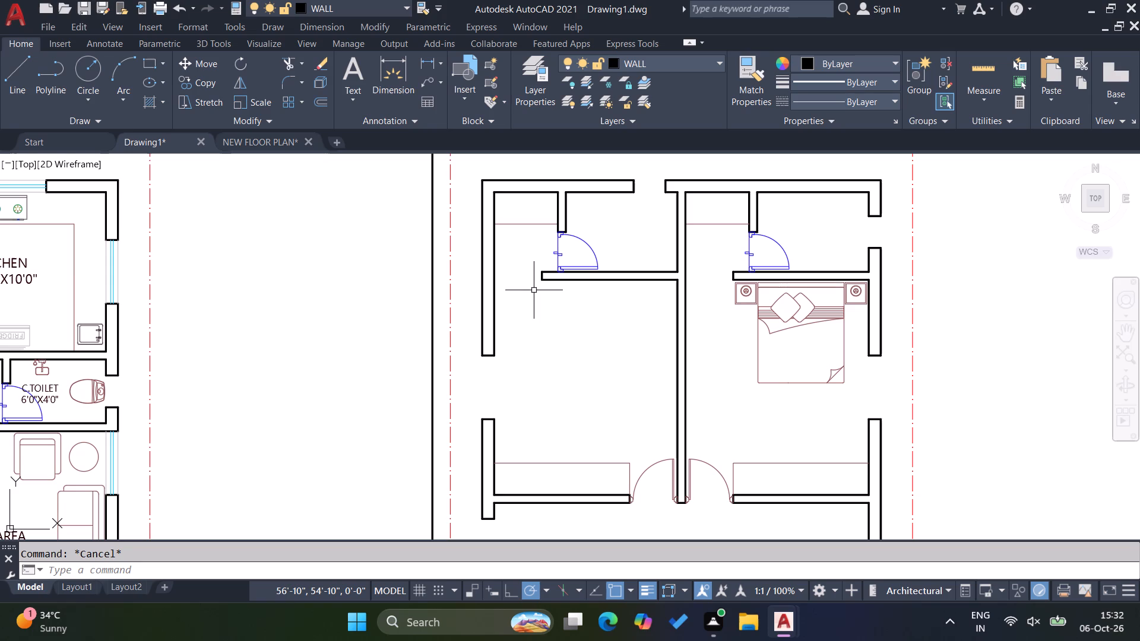
# Draw a line 2' down from the free end of the left toilet's bottom wall, continuing horizontally past the central wall's left face.
pyautogui.press('l')
pyautogui.press('Return')
pyautogui.scroll(3, 556, 268)
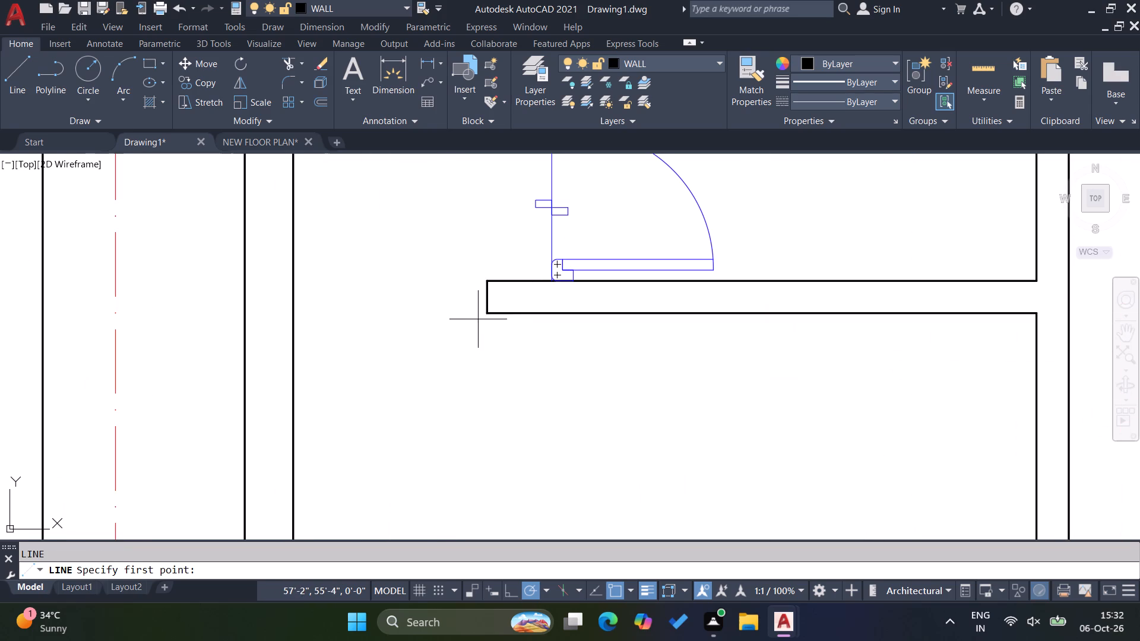
pyautogui.click(484, 313)
pyautogui.write("2'")
pyautogui.press('Return')
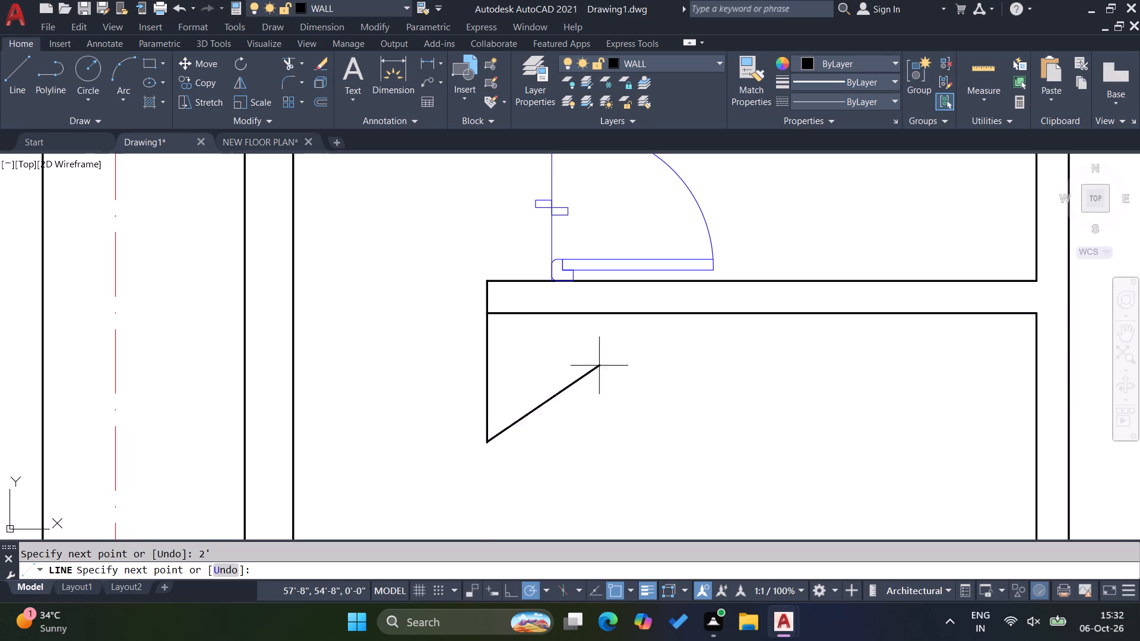
pyautogui.click(1051, 442)
pyautogui.press('Escape')
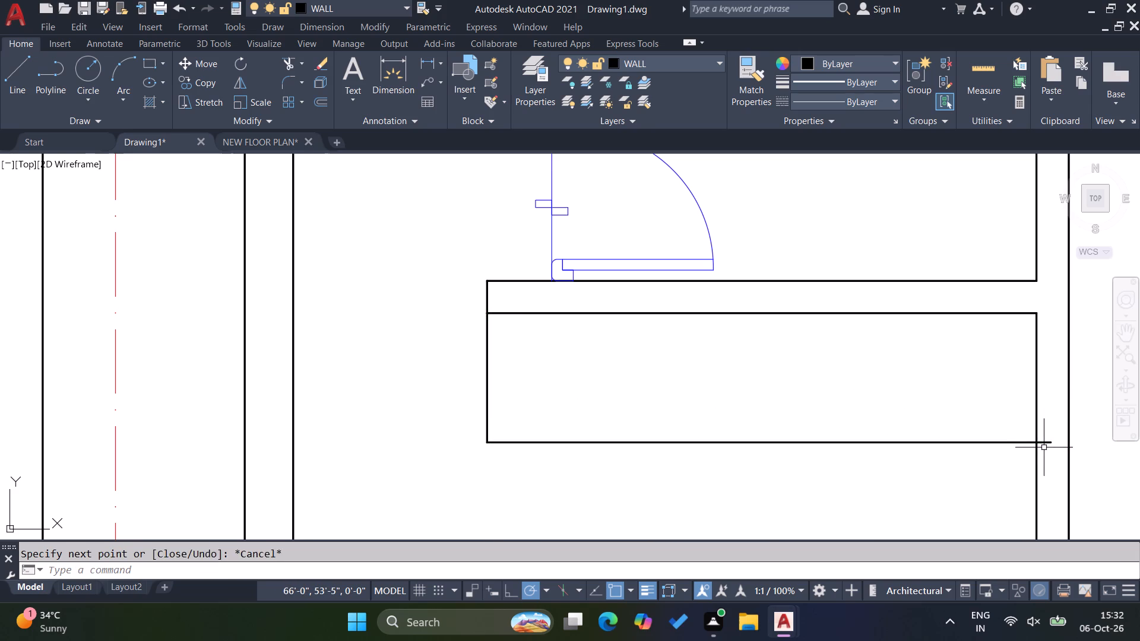
pyautogui.press('Escape')
# Trim the new horizontal line's overhang back to the central wall's left face.
pyautogui.write('TR')
pyautogui.press('Return')
pyautogui.click(1041, 436)
pyautogui.click(1048, 458)
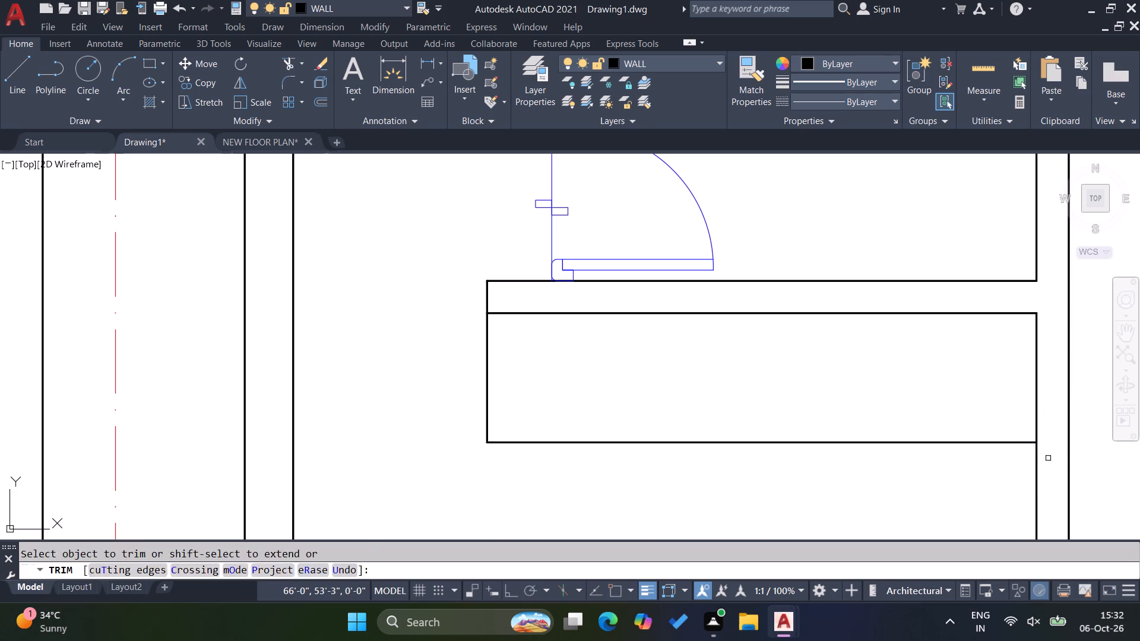
pyautogui.press('Escape')
pyautogui.press('Escape')
pyautogui.press('Escape')
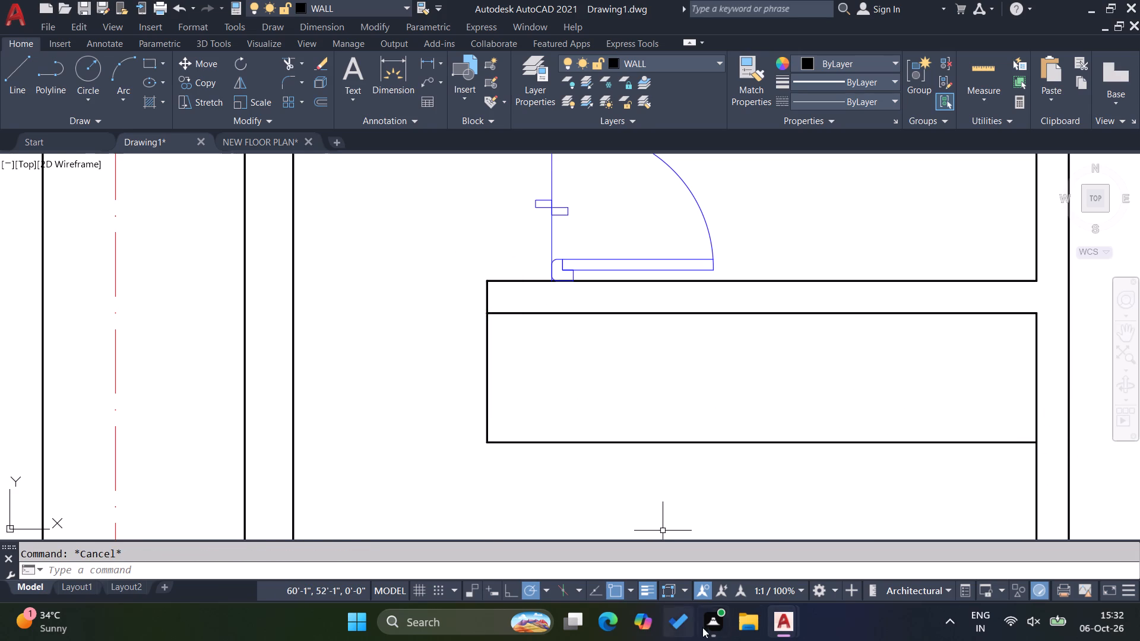
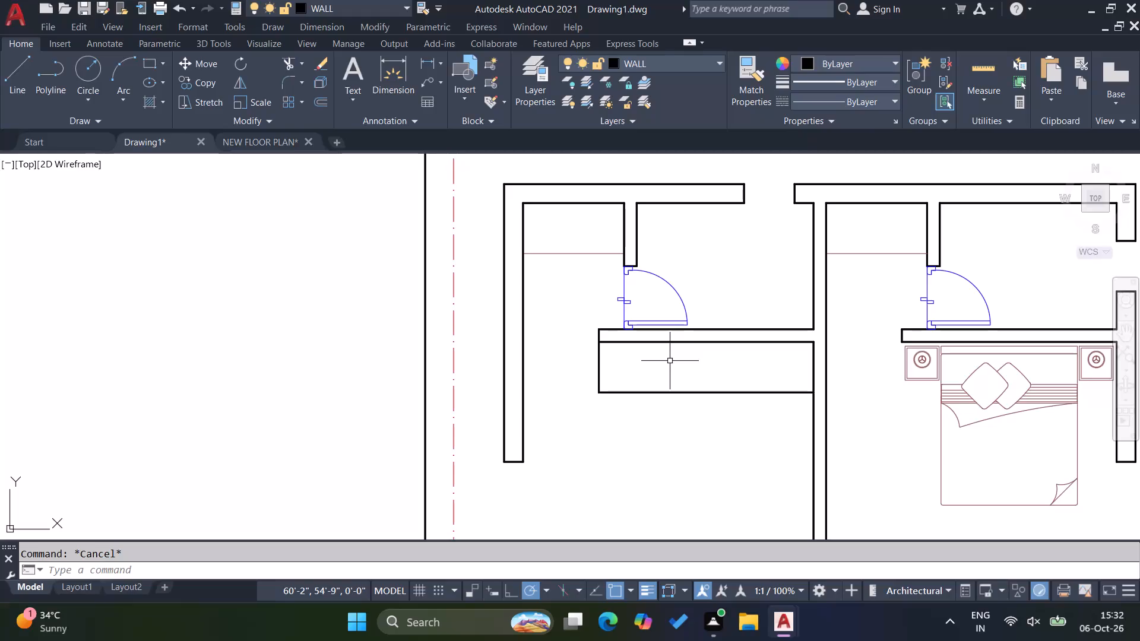
# Match the properties of the right room's bottom wardrobe line onto the new 2' deep outline below the left toilet's bottom wall.
pyautogui.scroll(-1, 537, 363)
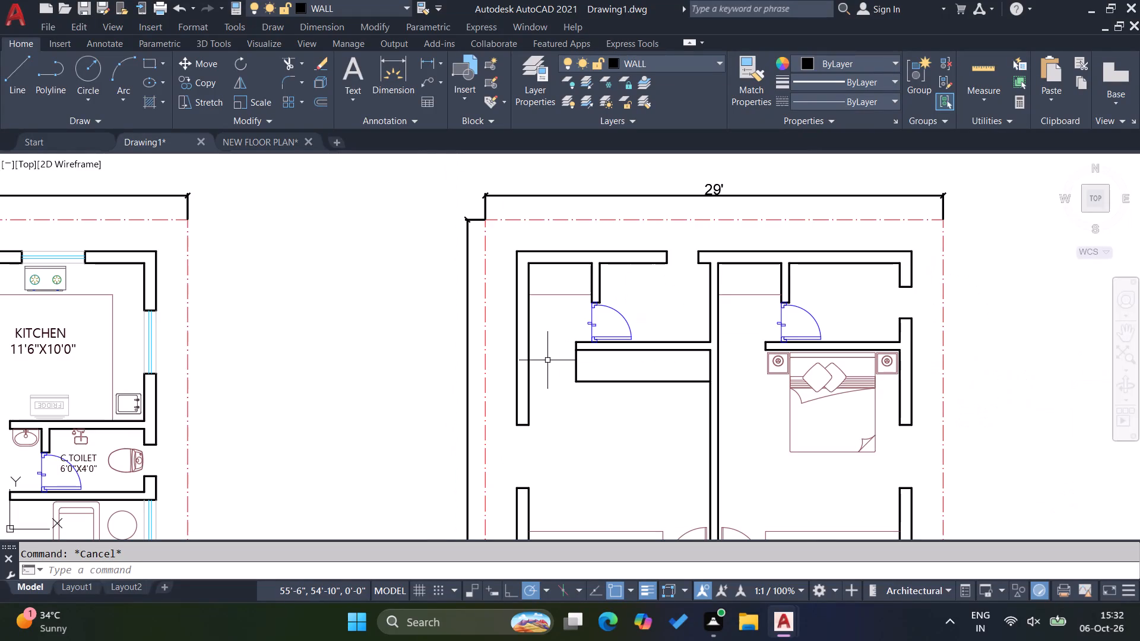
pyautogui.write('MA')
pyautogui.press('Return')
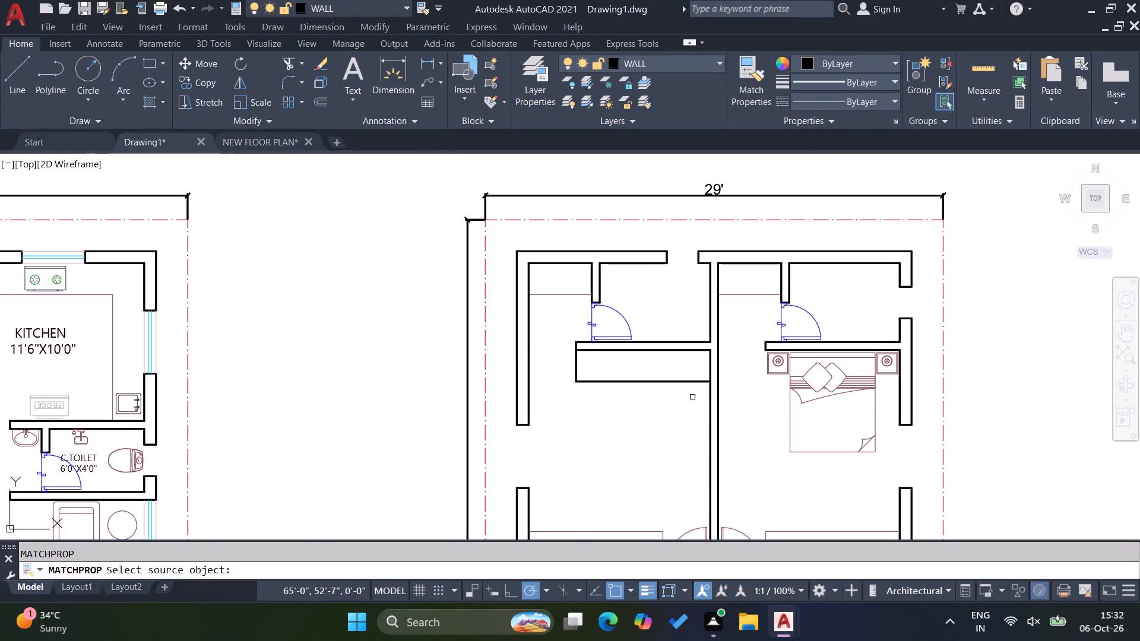
pyautogui.scroll(-1, 762, 421)
pyautogui.click(789, 490)
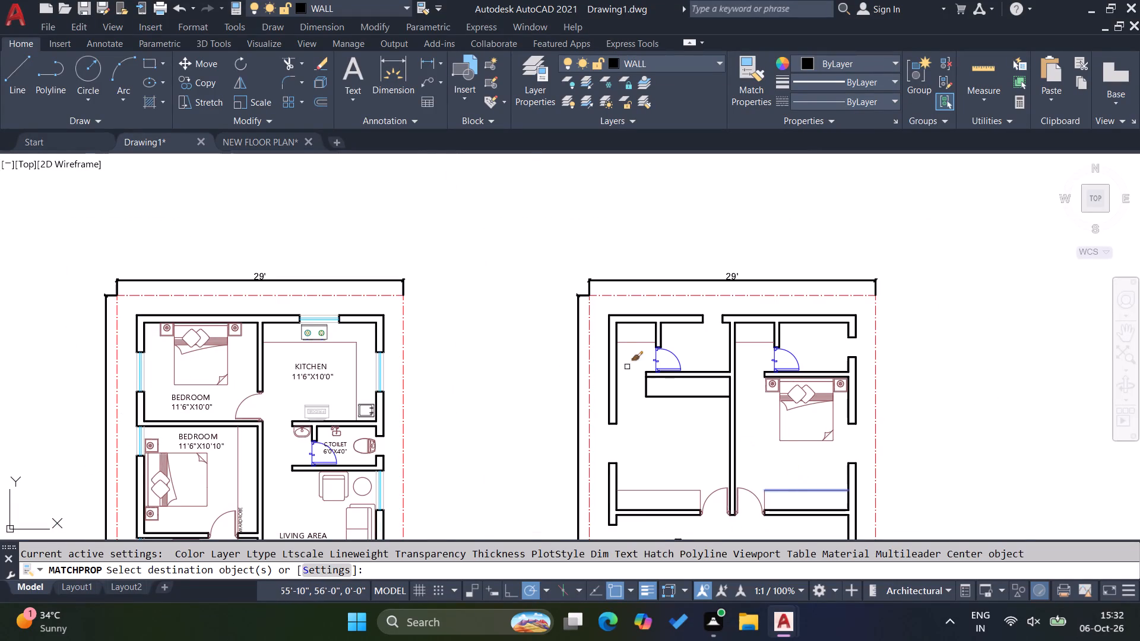
pyautogui.scroll(2, 622, 361)
pyautogui.moveTo(718, 514); pyautogui.dragTo(714, 508)
pyautogui.click(658, 424)
pyautogui.press('Escape')
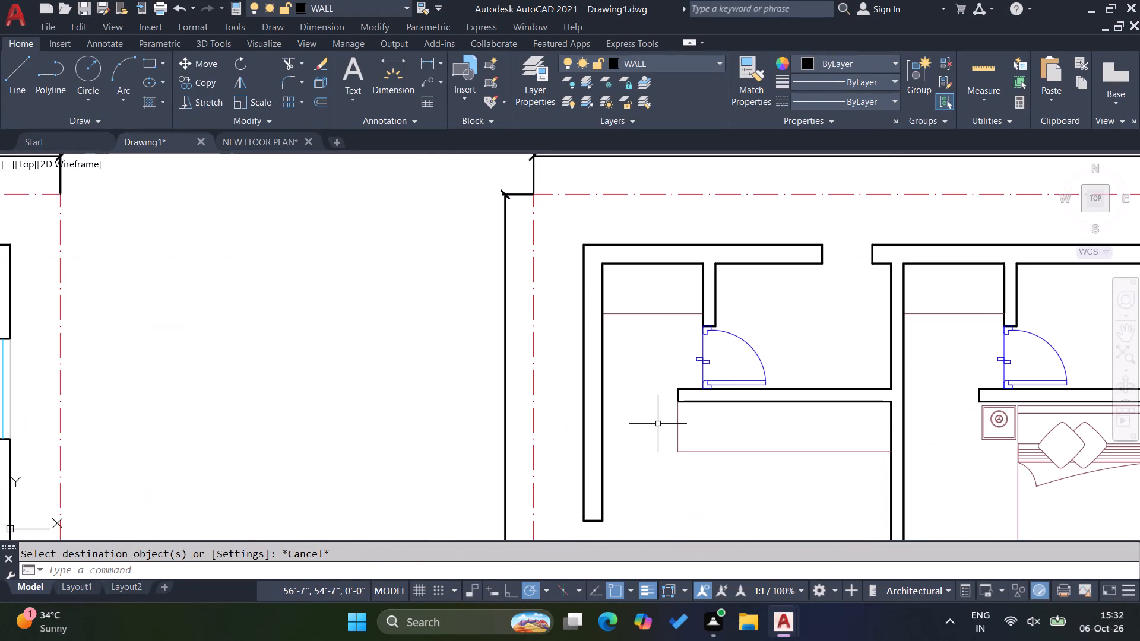
pyautogui.press('Escape')
pyautogui.press('Escape')
pyautogui.press('Escape')
pyautogui.press('Escape')
pyautogui.press('Escape')
pyautogui.press('Escape')
pyautogui.press('Escape')
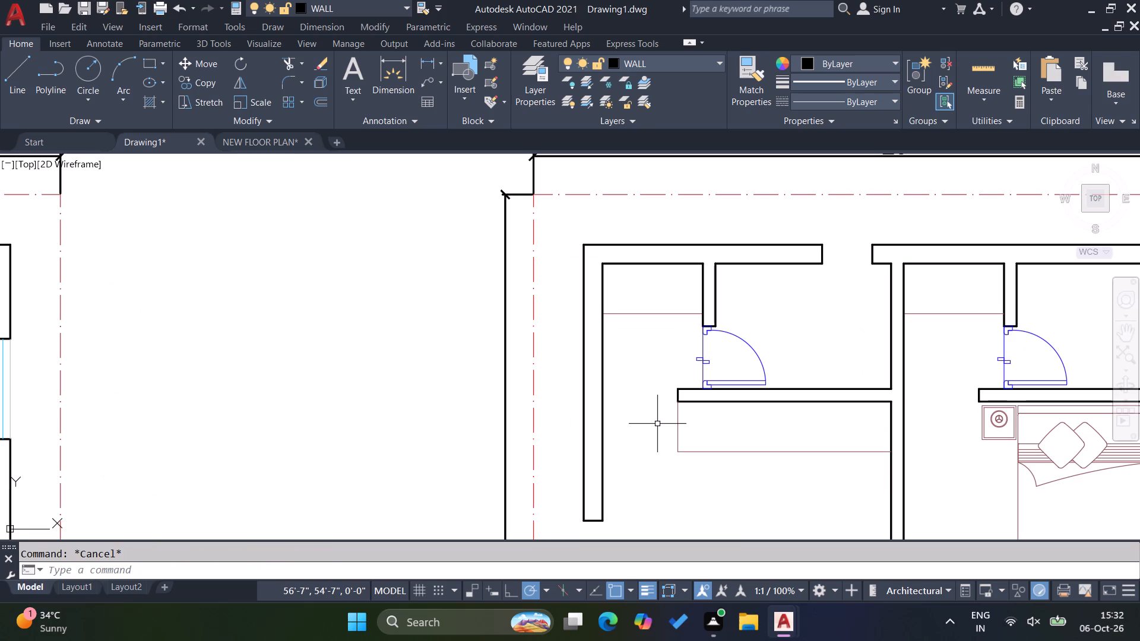
pyautogui.scroll(-1, 625, 368)
pyautogui.press('Escape')
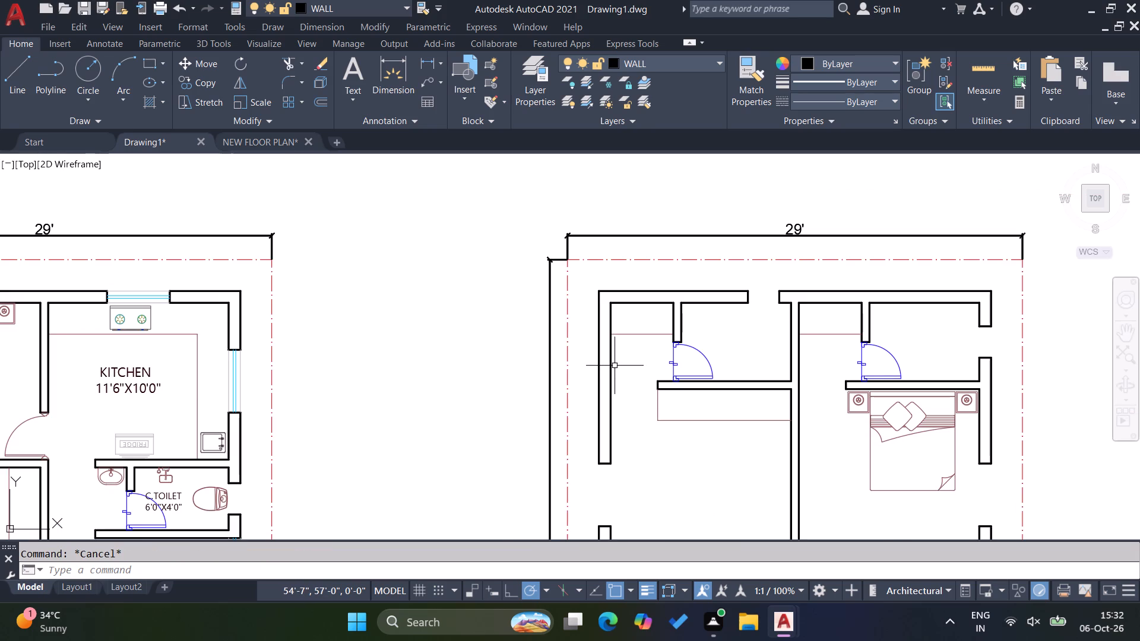
# Delete the left room's wardrobe outline along its bottom wall, beside the door.
pyautogui.scroll(-2, 678, 351)
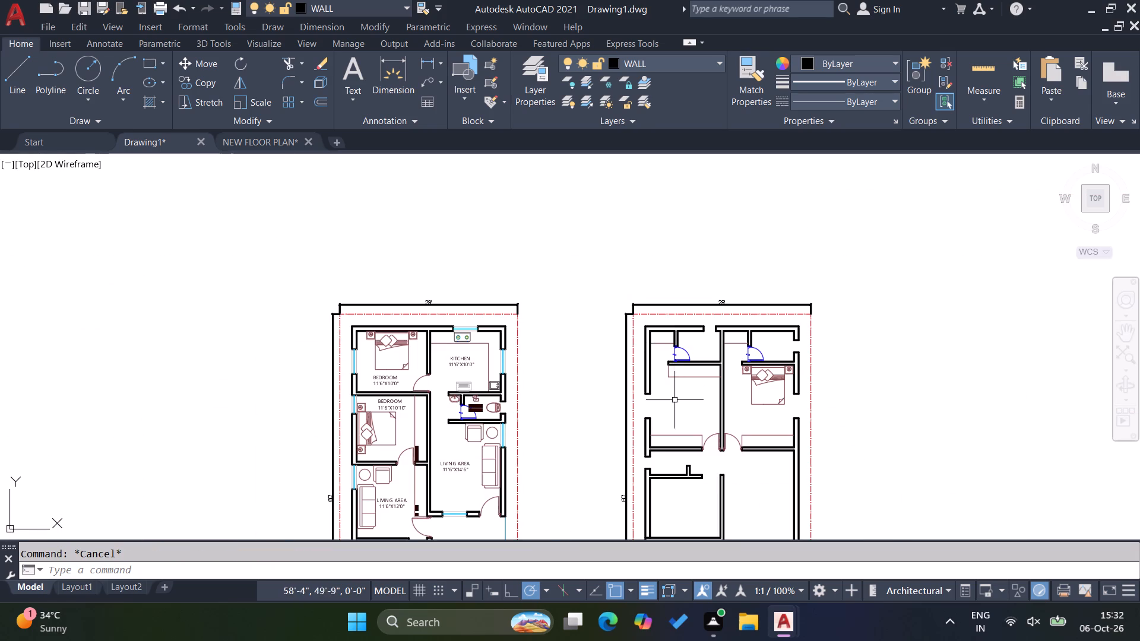
pyautogui.scroll(4, 709, 449)
pyautogui.click(688, 427)
pyautogui.click(669, 373)
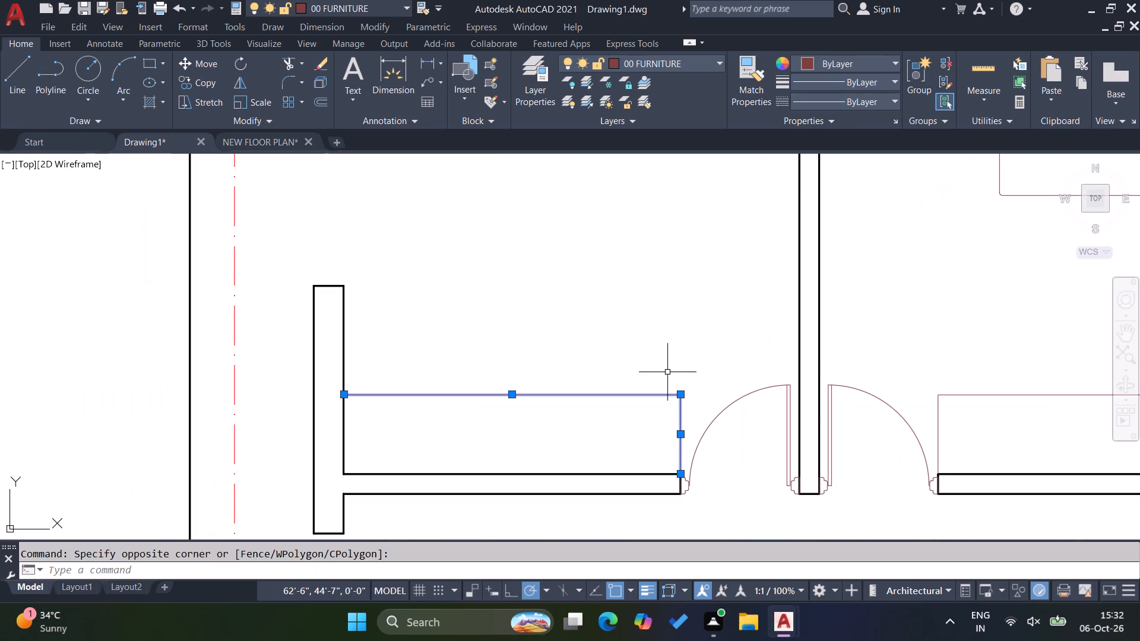
pyautogui.press('Delete')
pyautogui.scroll(-3, 660, 403)
pyautogui.scroll(3, 588, 319)
pyautogui.press('Escape')
pyautogui.press('Escape')
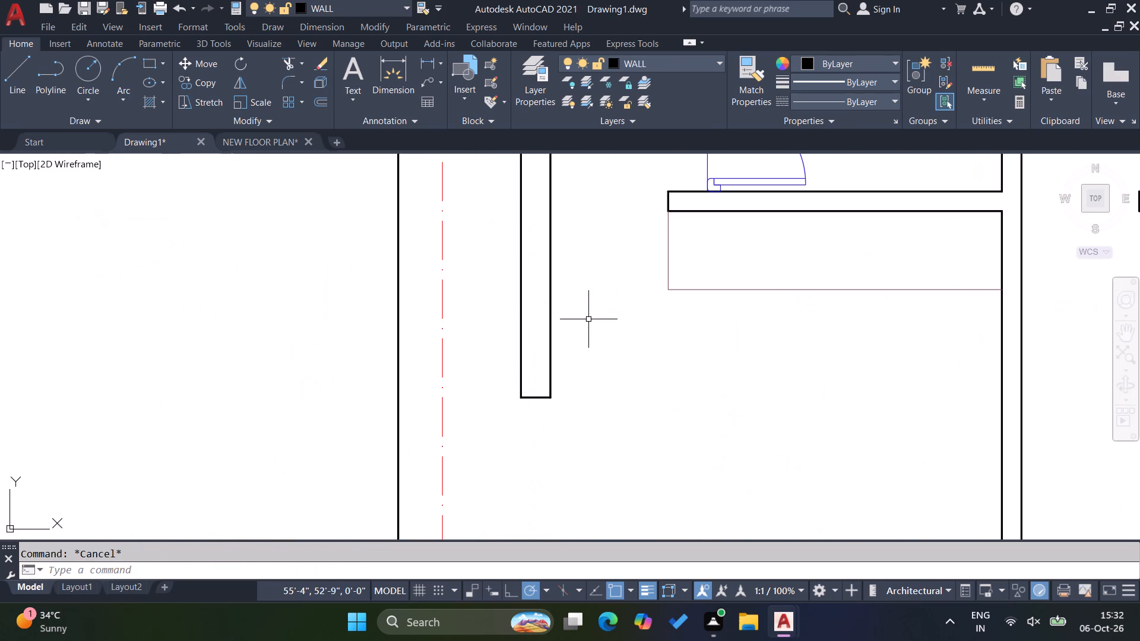
# Draw a horizontal construction line through the lower free corner of the left room's upper wardrobe outline.
pyautogui.press('x')
pyautogui.press('l')
pyautogui.press('Return')
pyautogui.click(670, 288)
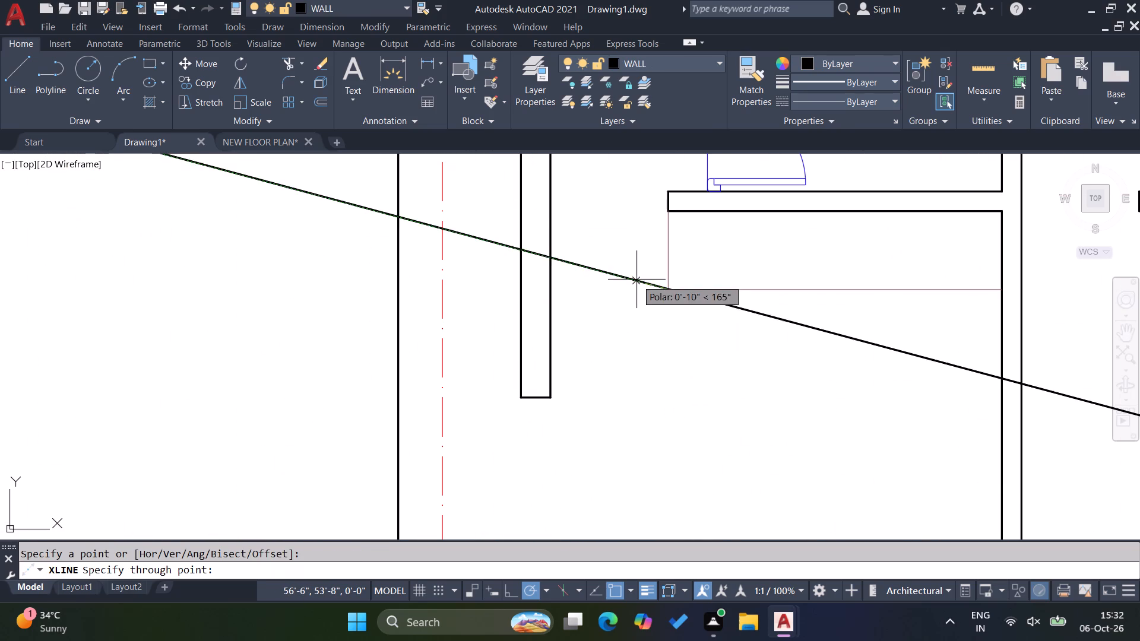
pyautogui.click(634, 288)
pyautogui.press('Escape')
pyautogui.press('Escape')
# Stretch the lower end of the left outer wall's upper segment up to the horizontal construction line.
pyautogui.moveTo(584, 414); pyautogui.dragTo(574, 410)
pyautogui.click(499, 363)
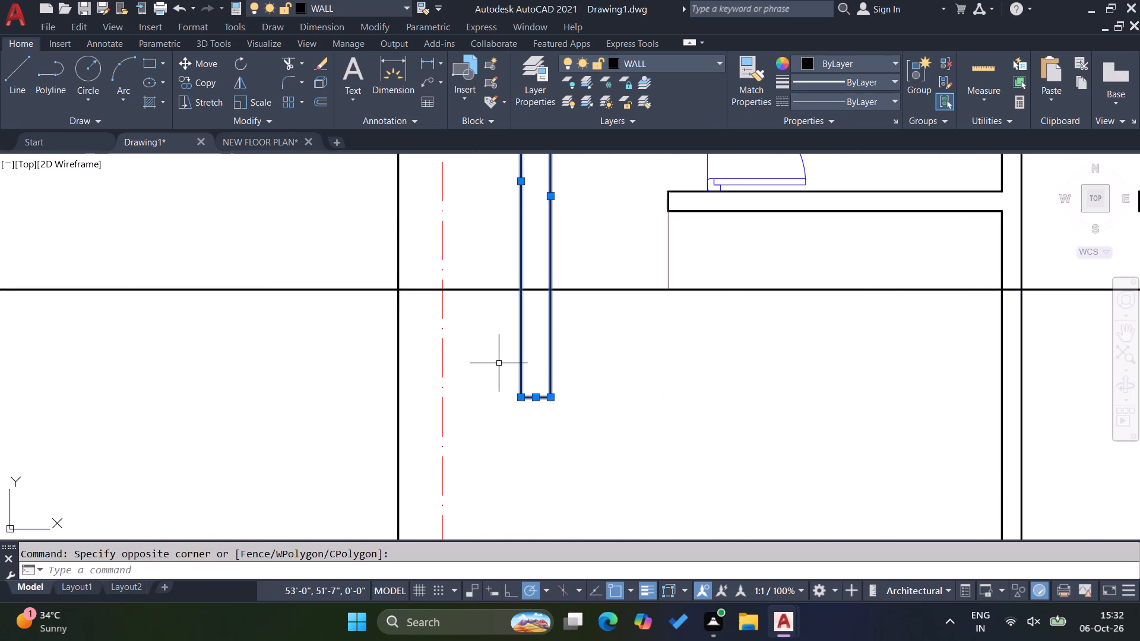
pyautogui.press('s')
pyautogui.press('Return')
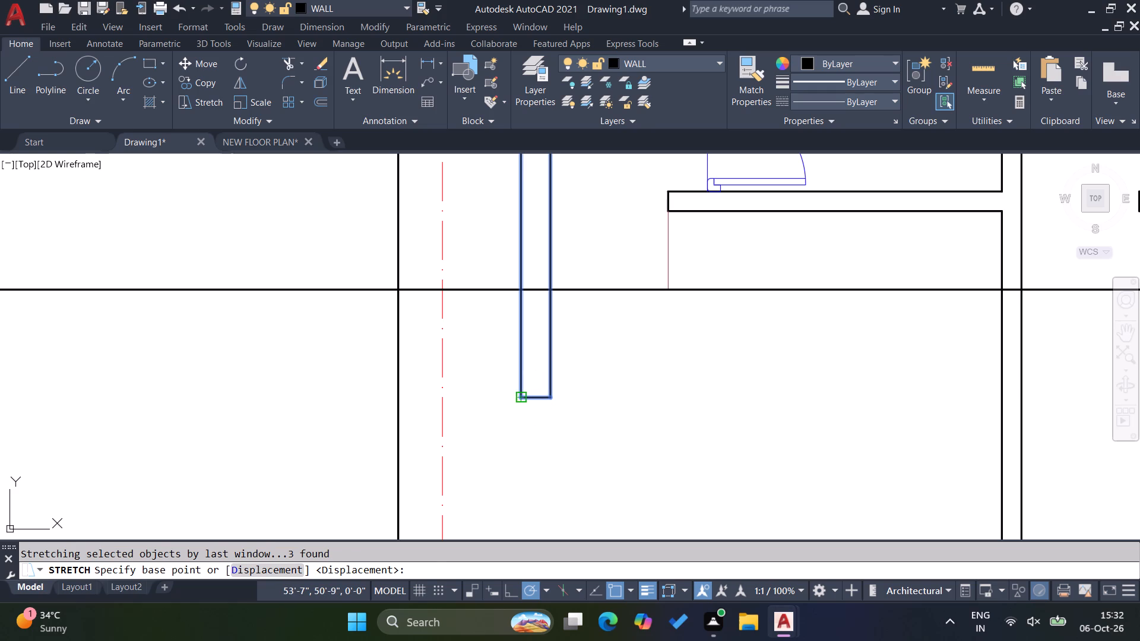
pyautogui.click(521, 399)
pyautogui.click(524, 286)
pyautogui.press('Escape')
# Delete the horizontal construction line.
pyautogui.moveTo(614, 305); pyautogui.dragTo(597, 284)
pyautogui.click(588, 262)
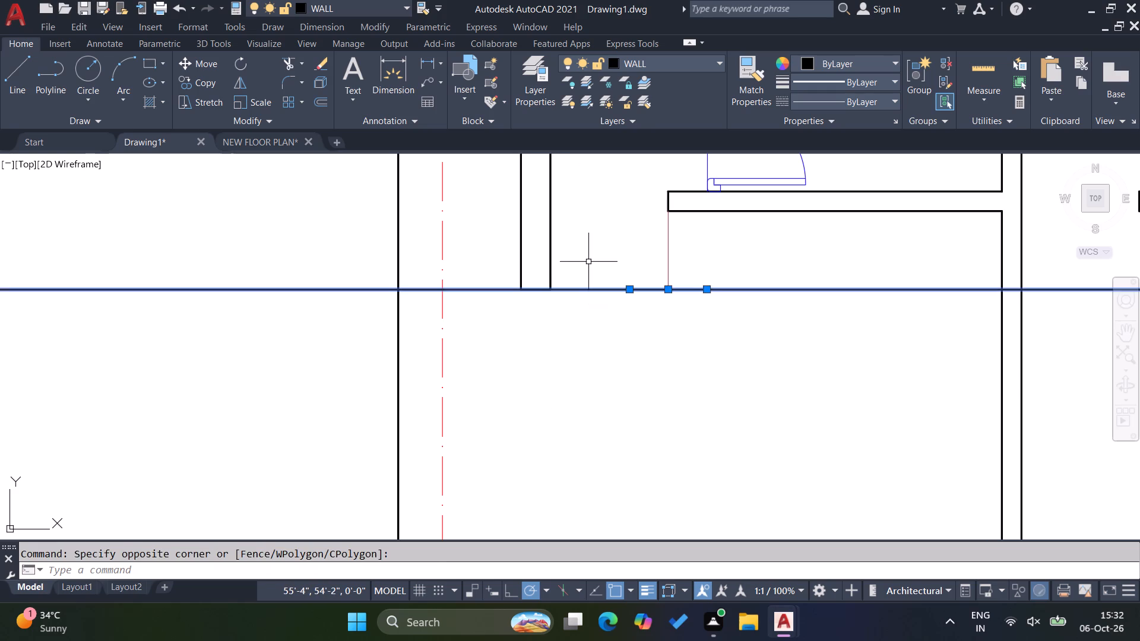
pyautogui.press('Delete')
pyautogui.press('Escape')
pyautogui.press('Escape')
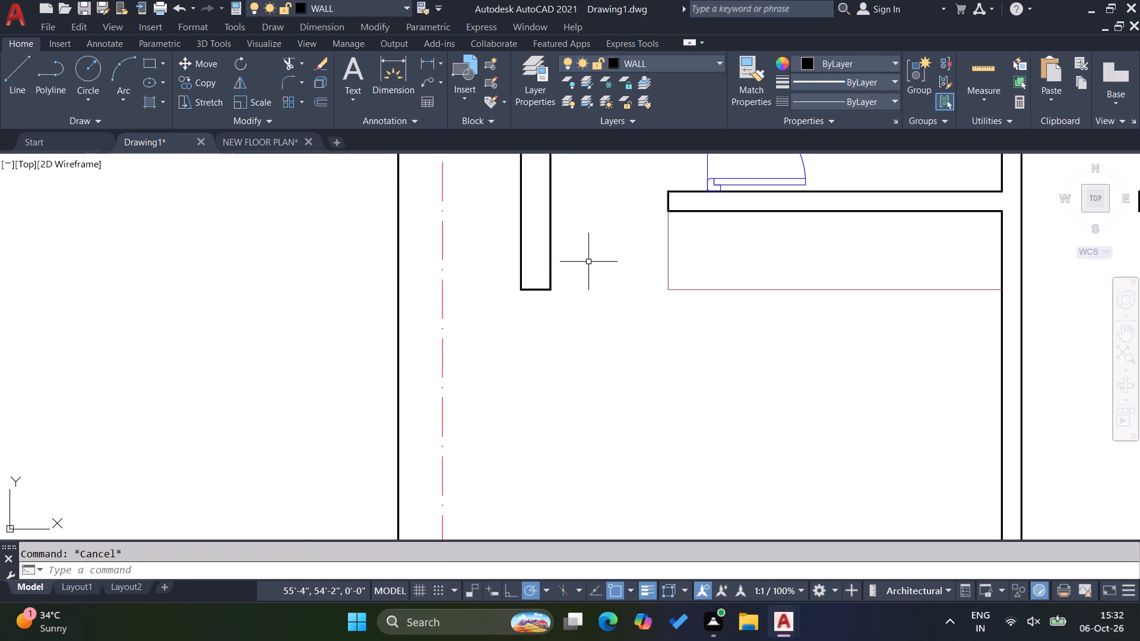
pyautogui.press('Escape')
pyautogui.press('Escape')
pyautogui.press('Escape')
# Measure the height of the opening in the left room's outer wall.
pyautogui.scroll(-2, 543, 370)
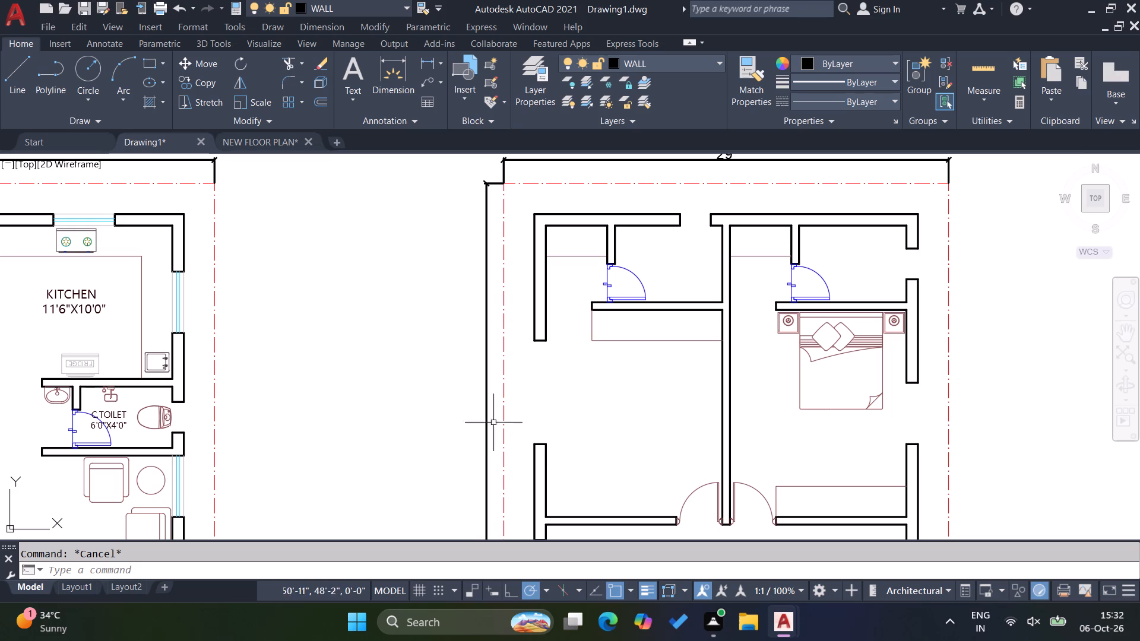
pyautogui.click(425, 59)
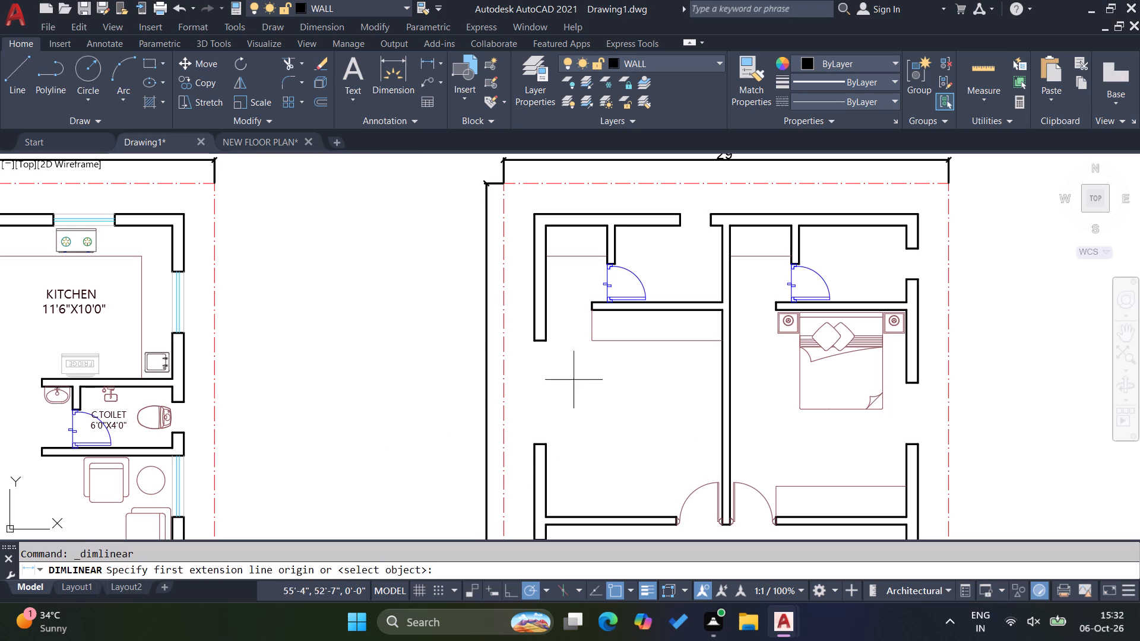
pyautogui.click(547, 337)
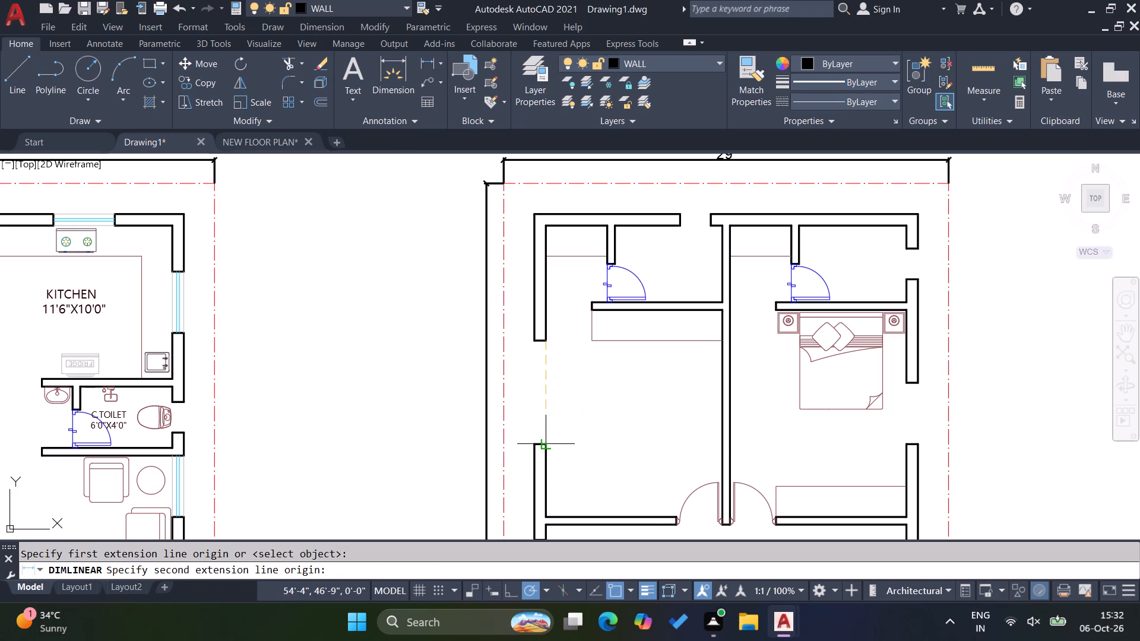
pyautogui.click(549, 443)
pyautogui.press('Escape')
pyautogui.press('Escape')
# Stretch the top end of the left outer wall's segment below the opening up by 1'9".
pyautogui.scroll(2, 555, 457)
pyautogui.click(556, 456)
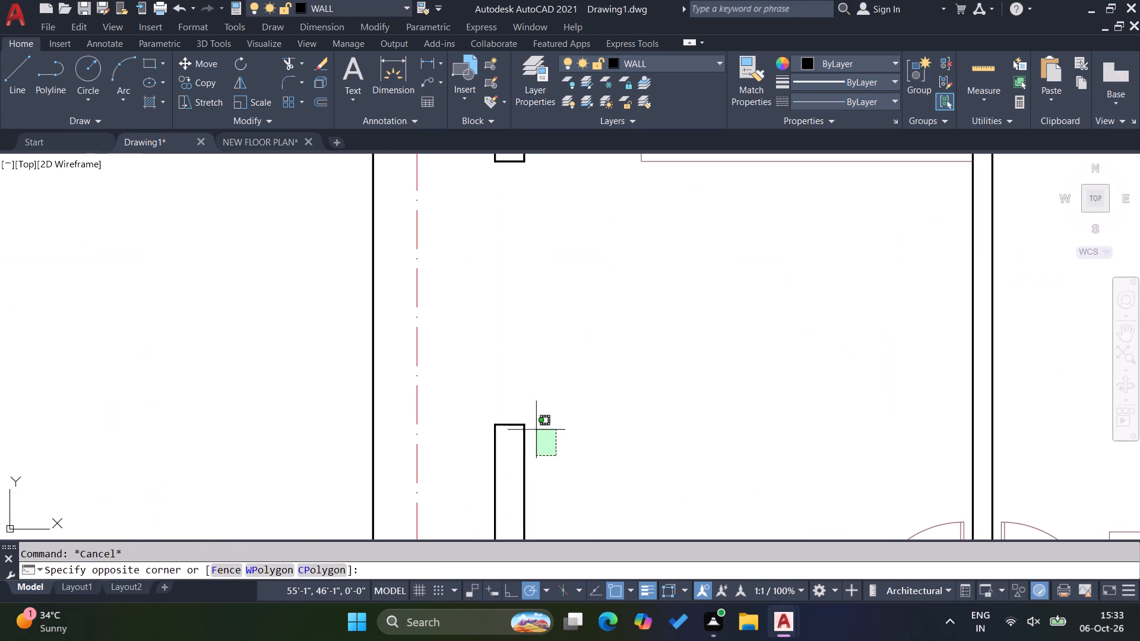
pyautogui.click(463, 398)
pyautogui.press('s')
pyautogui.press('Return')
pyautogui.click(577, 416)
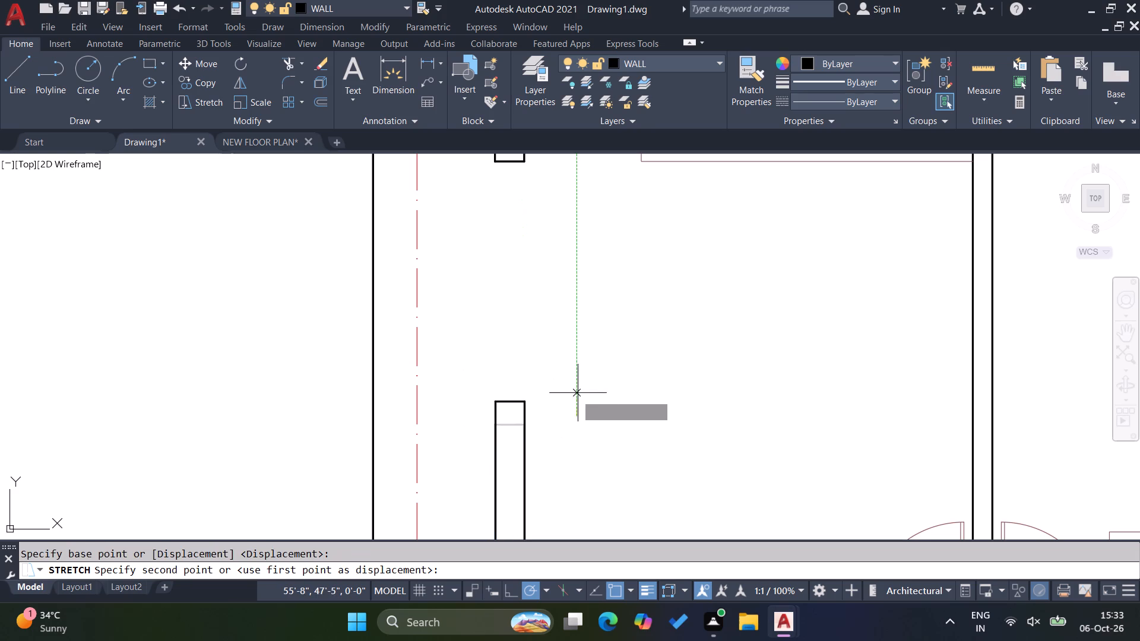
pyautogui.write("1'9")
pyautogui.press('Return')
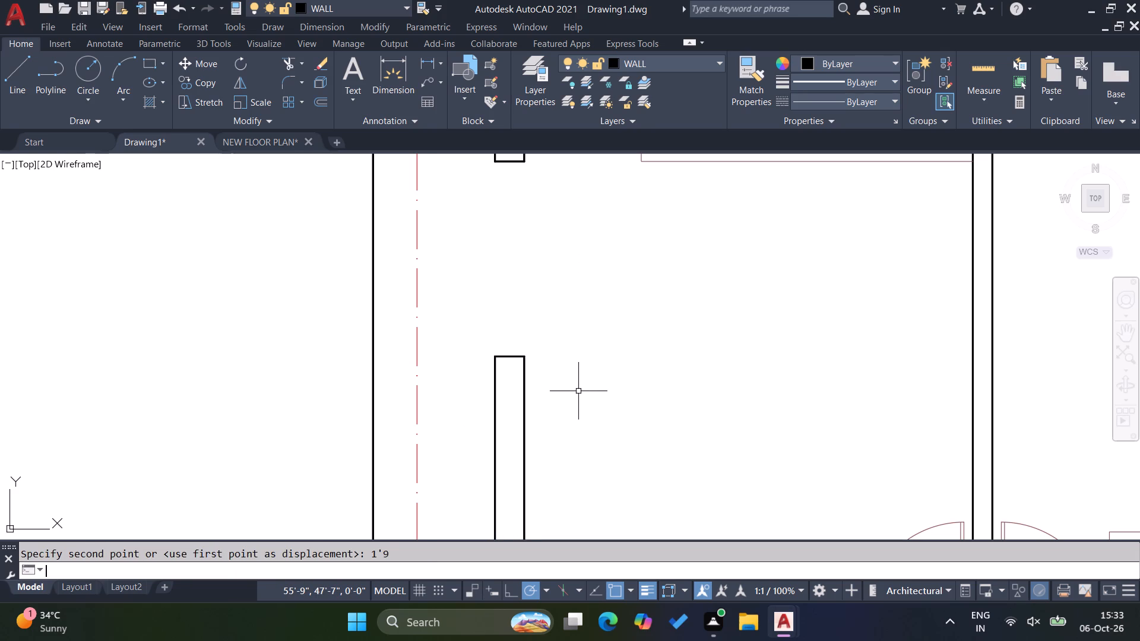
pyautogui.press('Escape')
pyautogui.press('Escape')
# Measure the opening between the two left outer wall ends again.
pyautogui.click(425, 58)
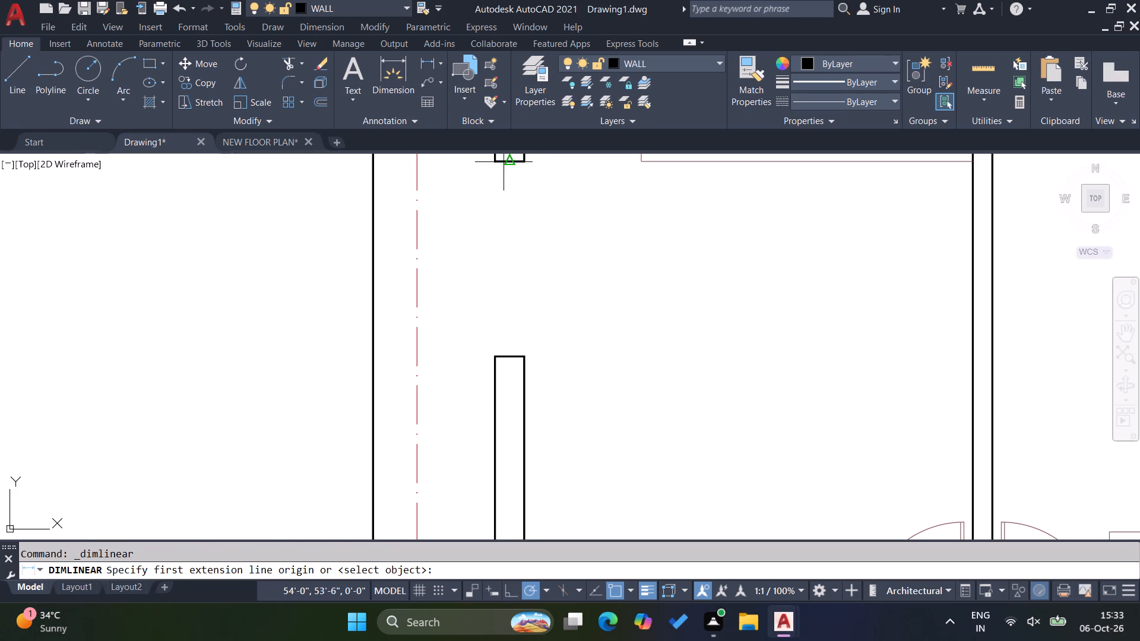
pyautogui.click(505, 162)
pyautogui.click(509, 357)
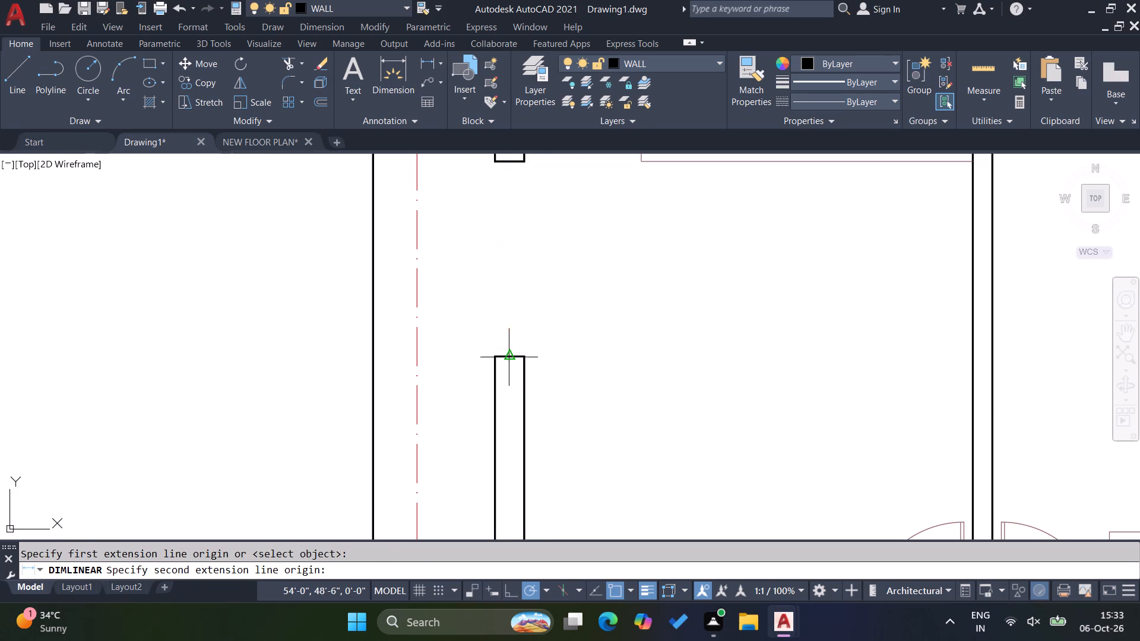
pyautogui.press('Escape')
# Stretch the top end of the left outer wall's segment below the opening up by another 1'.
pyautogui.moveTo(560, 379); pyautogui.dragTo(553, 374)
pyautogui.click(482, 329)
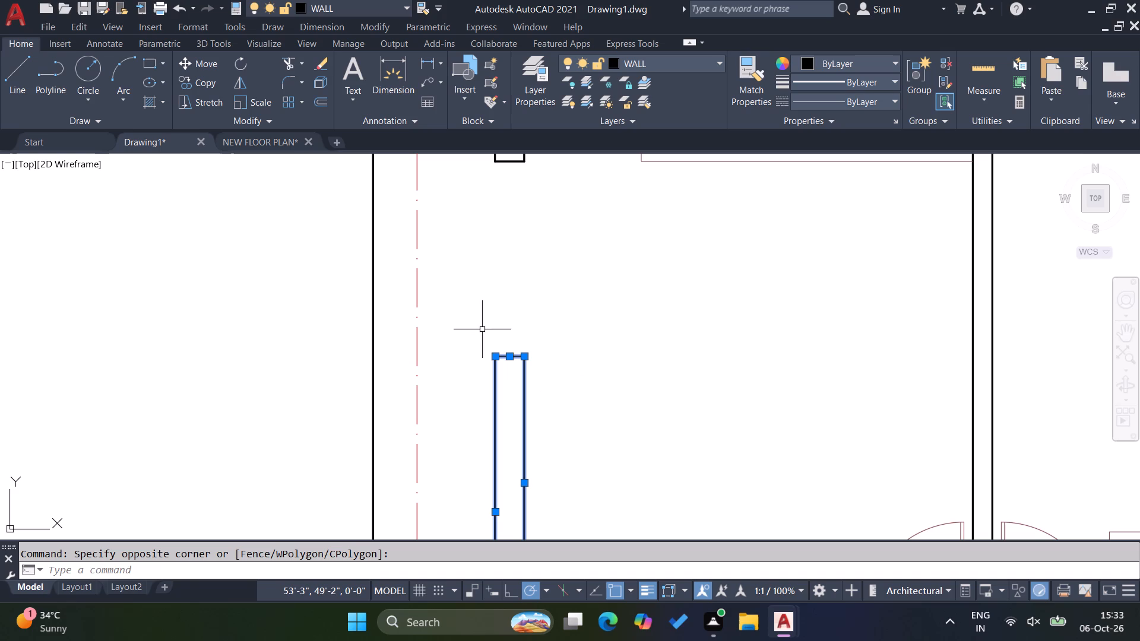
pyautogui.press('s')
pyautogui.press('Return')
pyautogui.click(605, 360)
pyautogui.write("1'")
pyautogui.press('Return')
pyautogui.press('Escape')
pyautogui.scroll(-3, 604, 336)
pyautogui.press('Escape')
pyautogui.press('Escape')
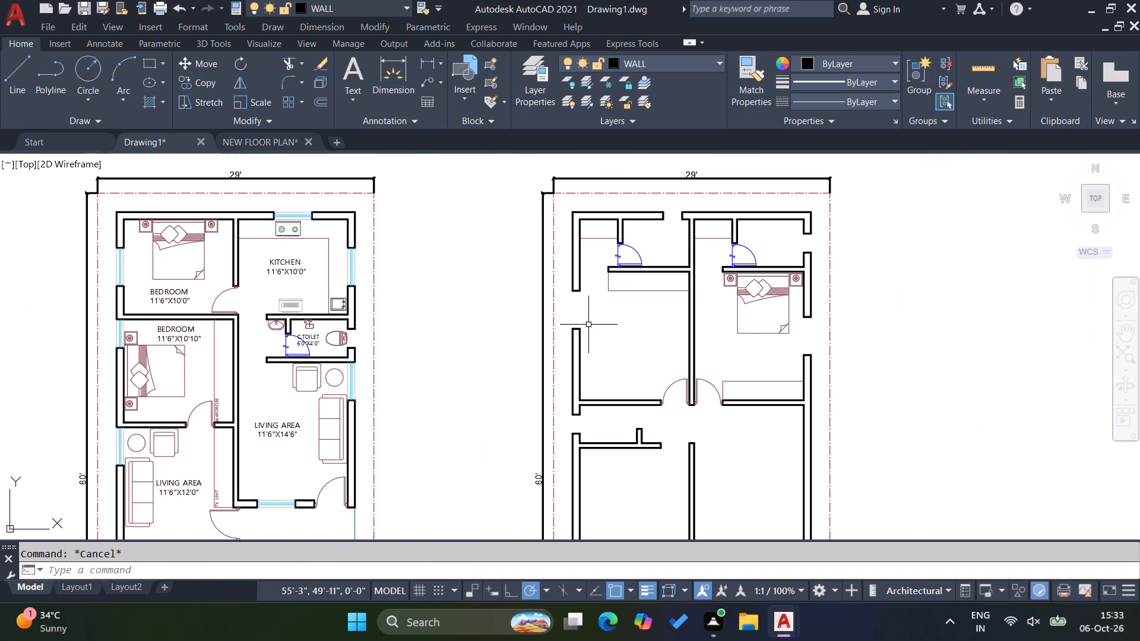
# Draw a horizontal line across the right outer wall, starting at the lower inner corner of the right room's bottom wall.
pyautogui.scroll(-2, 595, 325)
pyautogui.scroll(2, 676, 367)
pyautogui.scroll(-1, 617, 383)
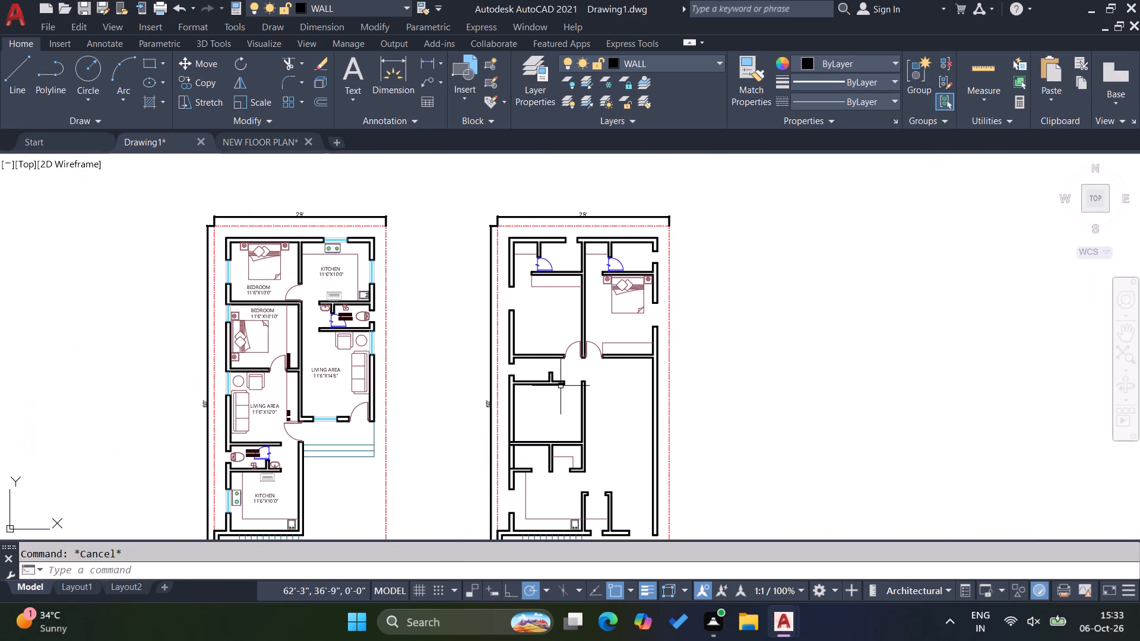
pyautogui.scroll(4, 648, 371)
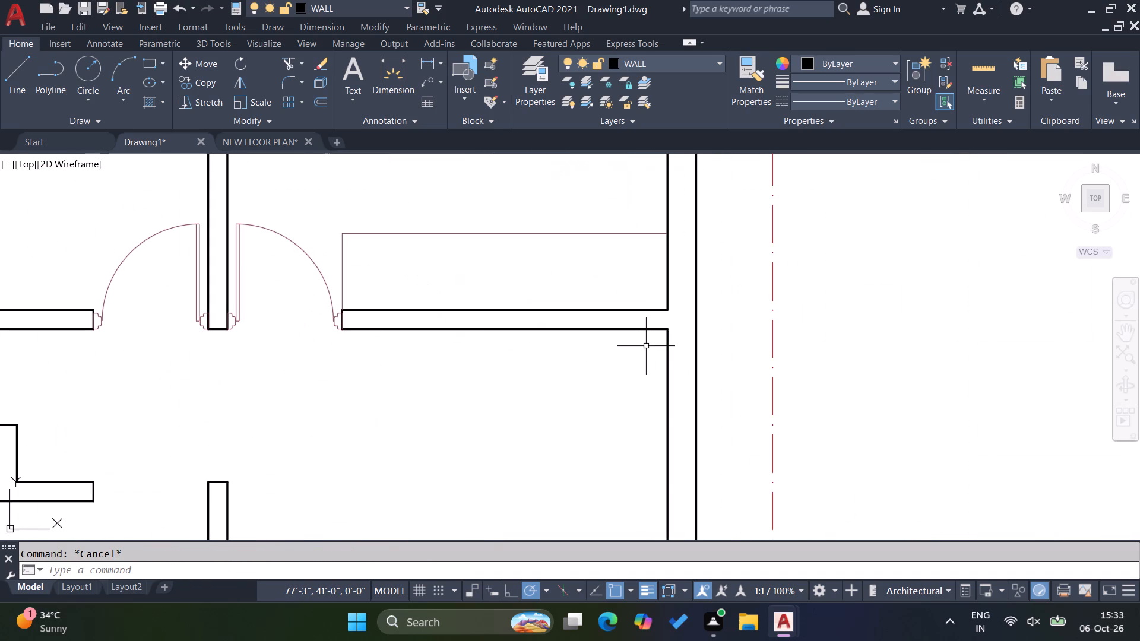
pyautogui.press('l')
pyautogui.press('Return')
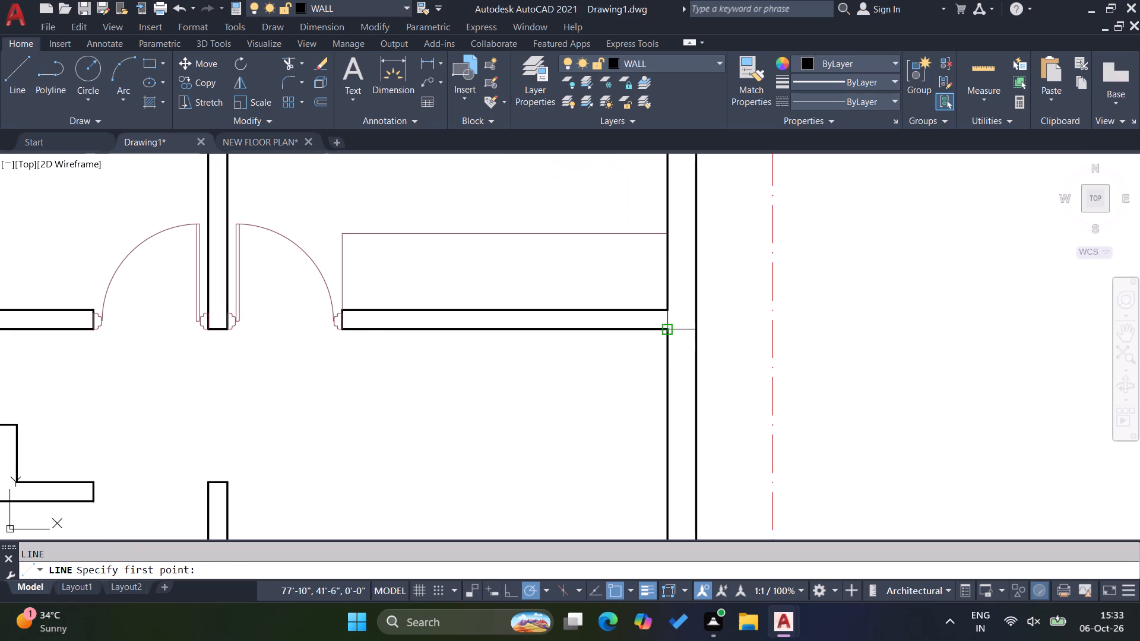
pyautogui.click(667, 332)
pyautogui.click(737, 330)
pyautogui.press('Escape')
pyautogui.press('Escape')
pyautogui.press('Escape')
# Offset the new line across the right outer wall 9" downward.
pyautogui.press('o')
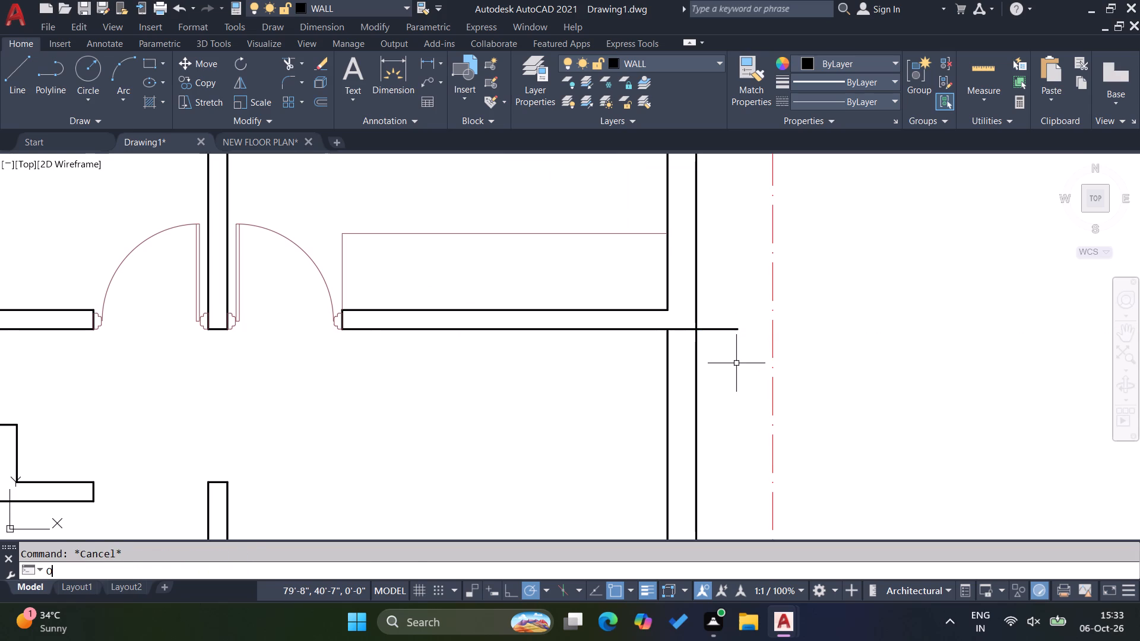
pyautogui.press('Return')
pyautogui.press('9')
pyautogui.press('Return')
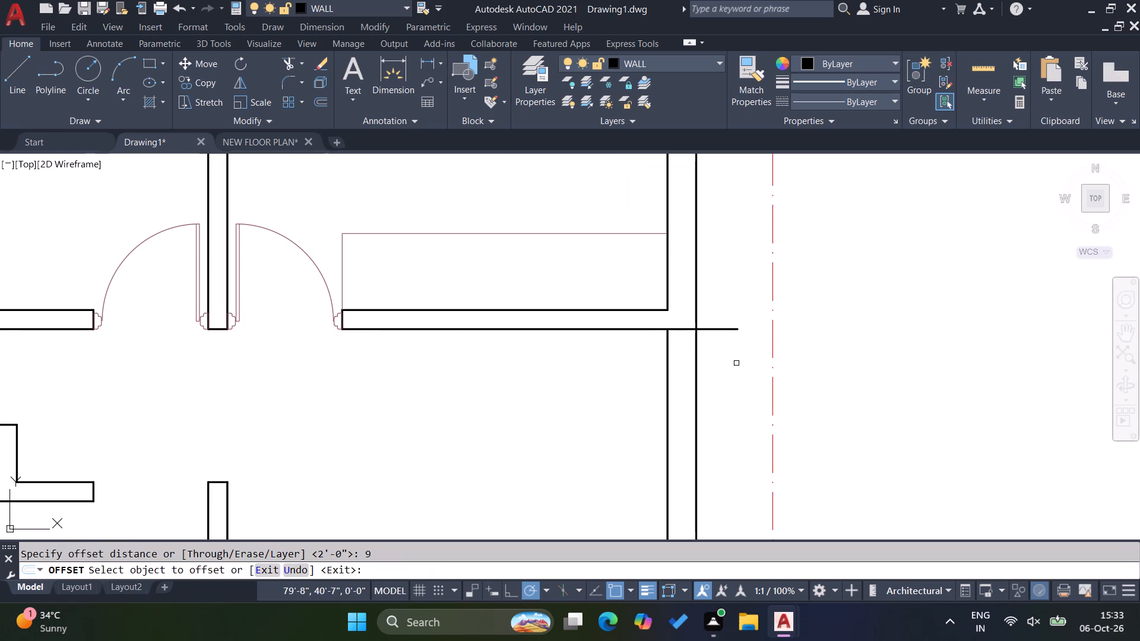
pyautogui.click(720, 332)
pyautogui.click(718, 329)
pyautogui.click(721, 379)
pyautogui.press('Escape')
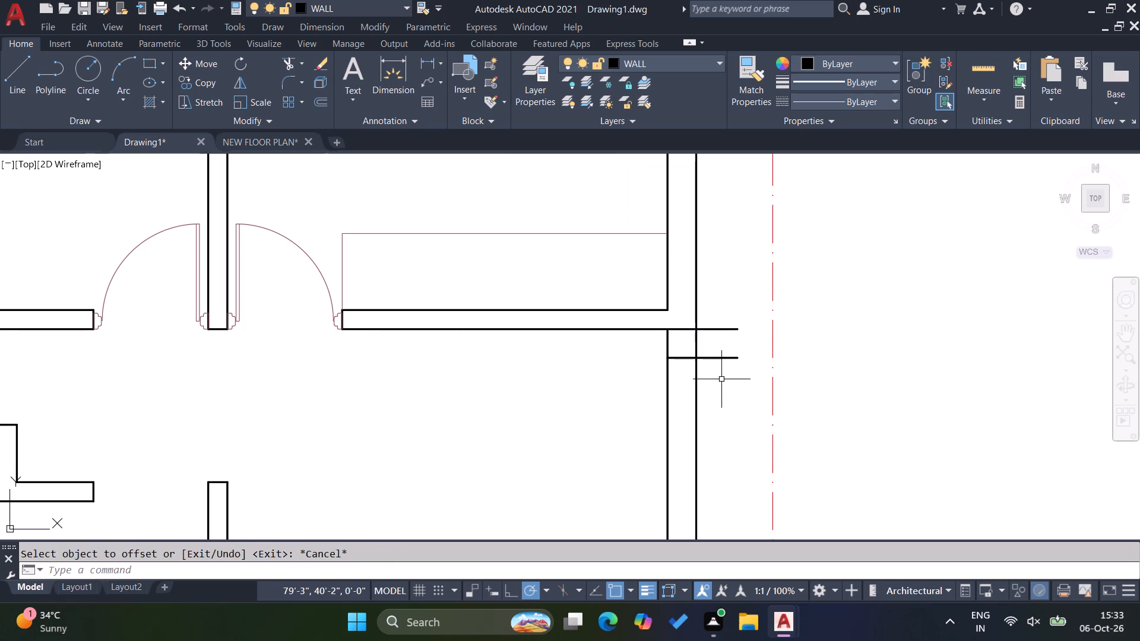
pyautogui.press('Escape')
pyautogui.press('Escape')
# Offset the lower of the two lines across the right outer wall 4' downward.
pyautogui.press('o')
pyautogui.press('Return')
pyautogui.write("4'")
pyautogui.press('Return')
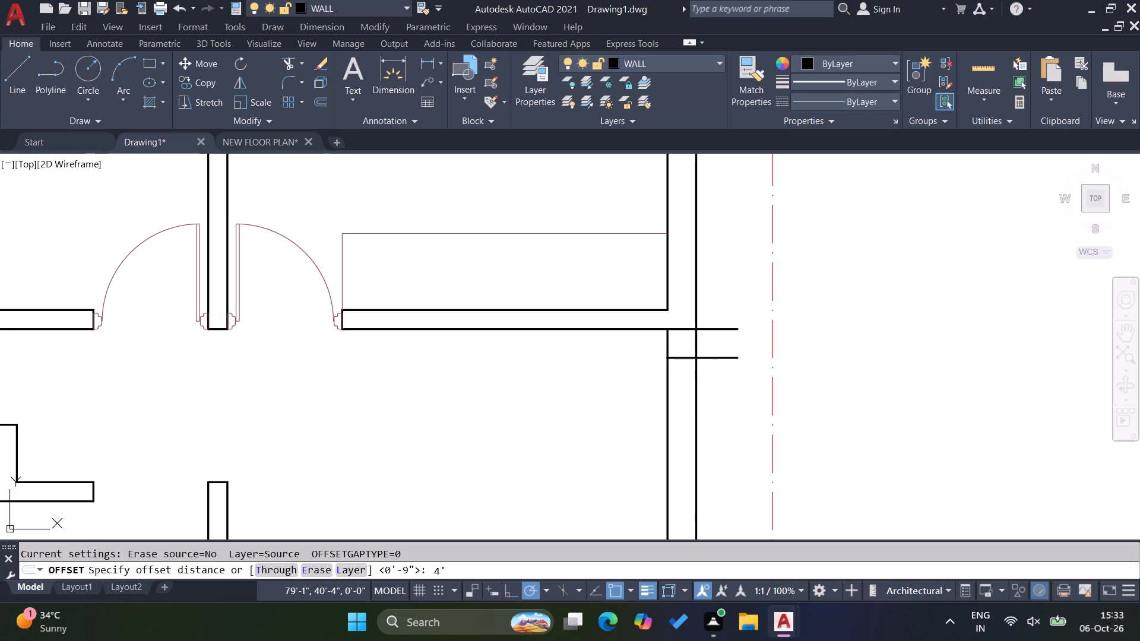
pyautogui.click(710, 358)
pyautogui.click(712, 413)
pyautogui.press('Escape')
pyautogui.press('Escape')
pyautogui.press('Escape')
# Trim the line overhangs, the right outer wall's faces within the 4' opening, and the uppermost line crossing the wall.
pyautogui.write('TR')
pyautogui.press('Return')
pyautogui.click(725, 307)
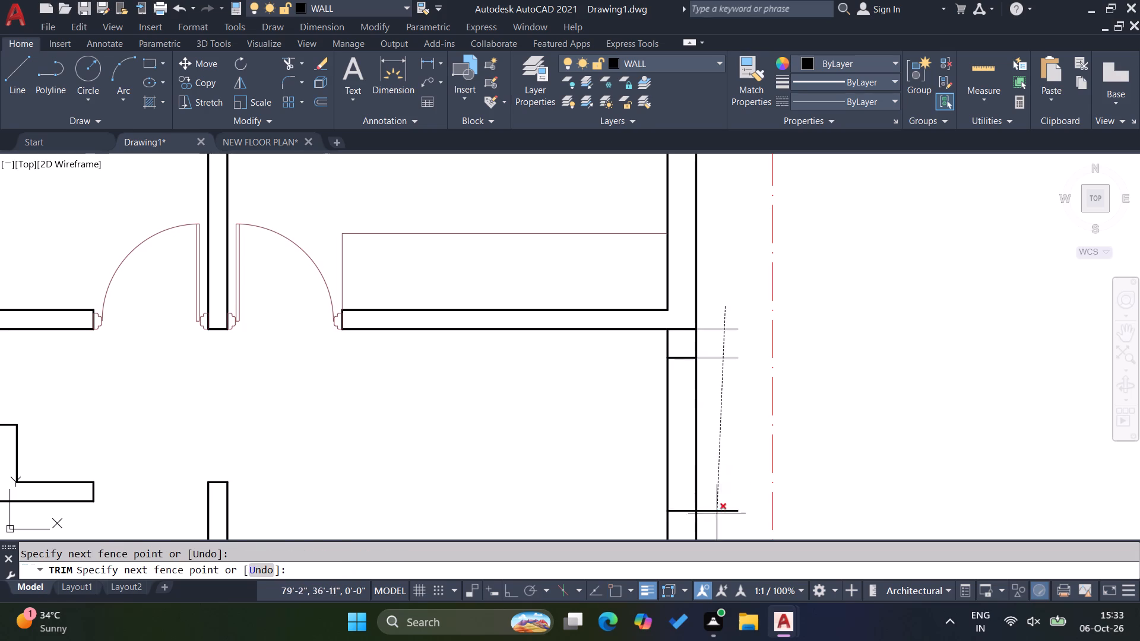
pyautogui.click(717, 520)
pyautogui.moveTo(721, 449); pyautogui.dragTo(714, 442)
pyautogui.click(645, 408)
pyautogui.click(688, 316)
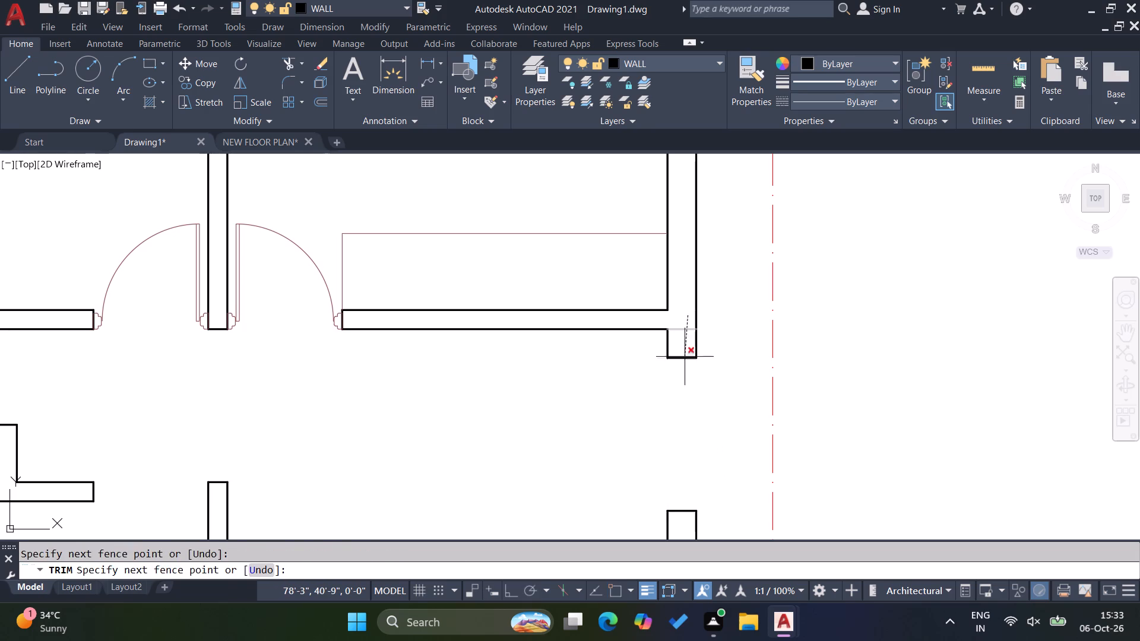
pyautogui.click(685, 357)
pyautogui.press('Escape')
pyautogui.press('Escape')
pyautogui.scroll(-3, 642, 322)
pyautogui.press('Escape')
pyautogui.scroll(-1, 631, 328)
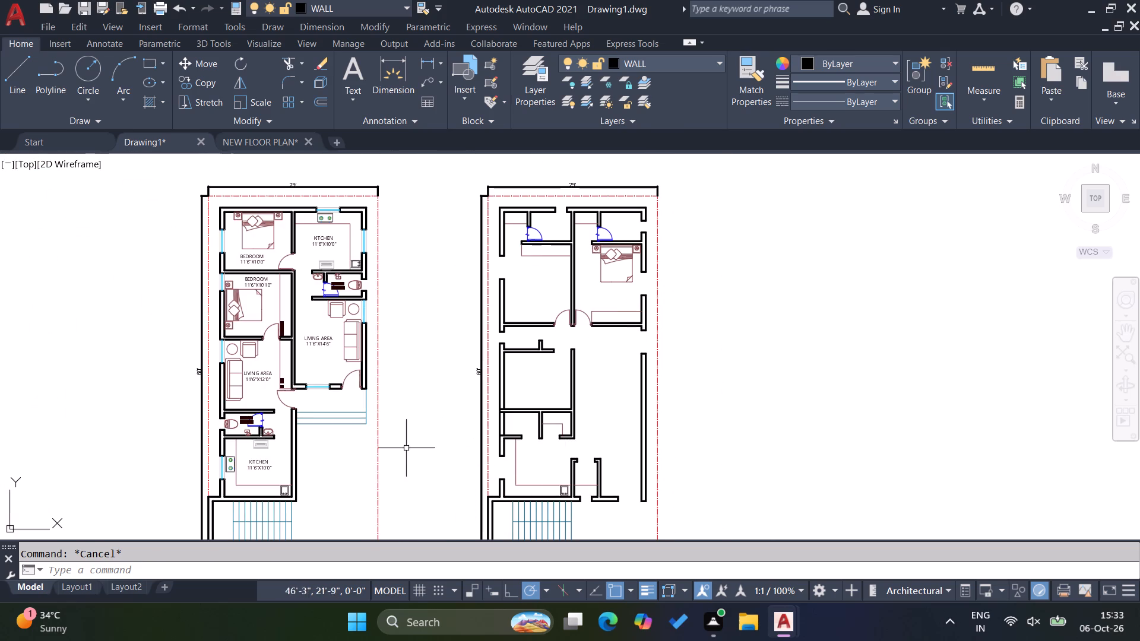
# Mirror the lower C.Toilet door in the first plan about its horizontal centreline and delete the original door.
pyautogui.scroll(-2, 514, 402)
pyautogui.scroll(3, 514, 404)
pyautogui.scroll(-1, 606, 435)
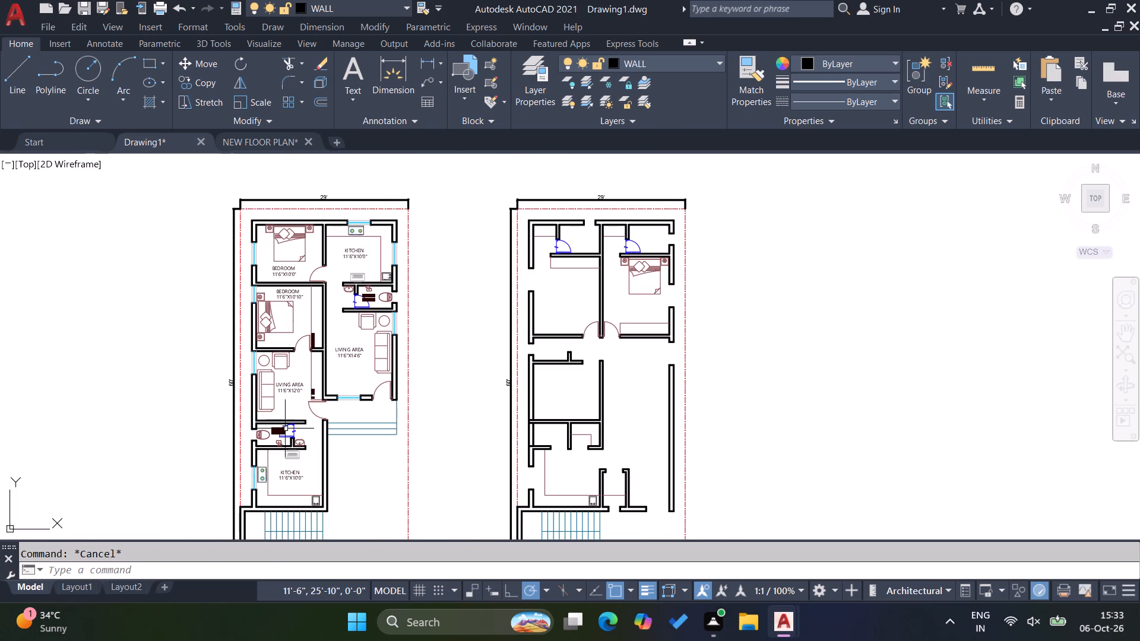
pyautogui.scroll(5, 280, 437)
pyautogui.click(306, 443)
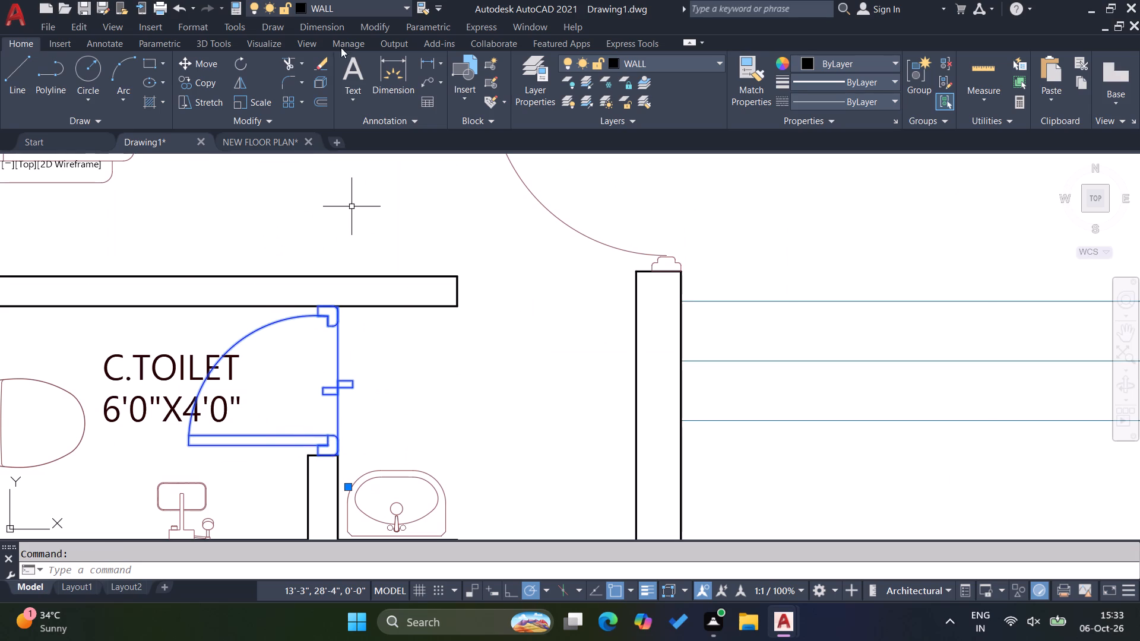
pyautogui.click(243, 84)
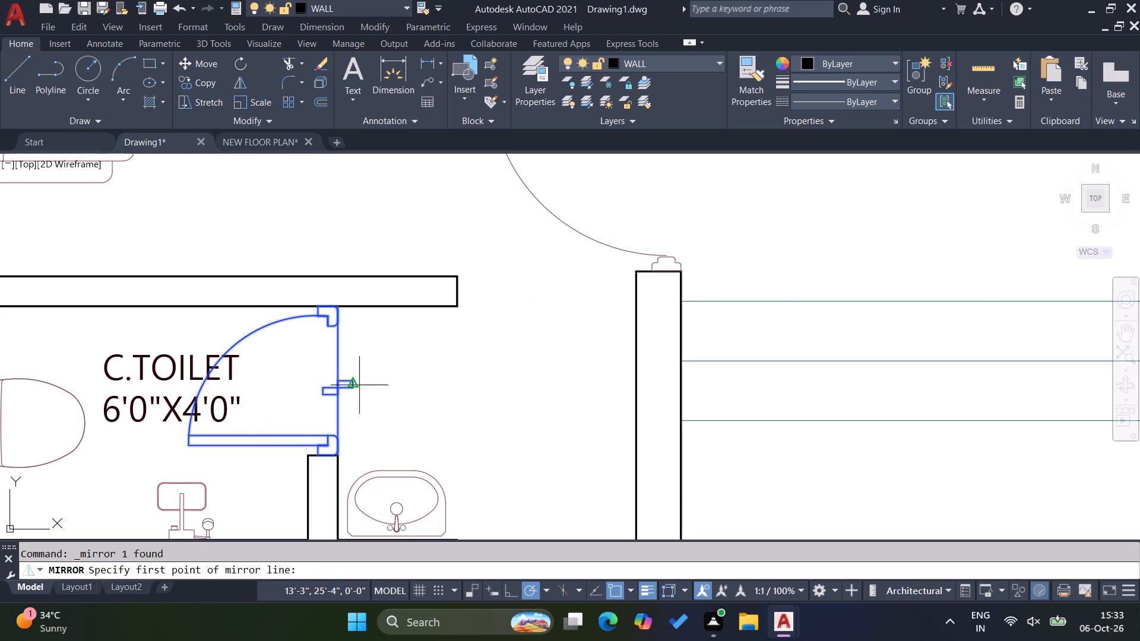
pyautogui.click(355, 385)
pyautogui.click(384, 386)
pyautogui.press('Return')
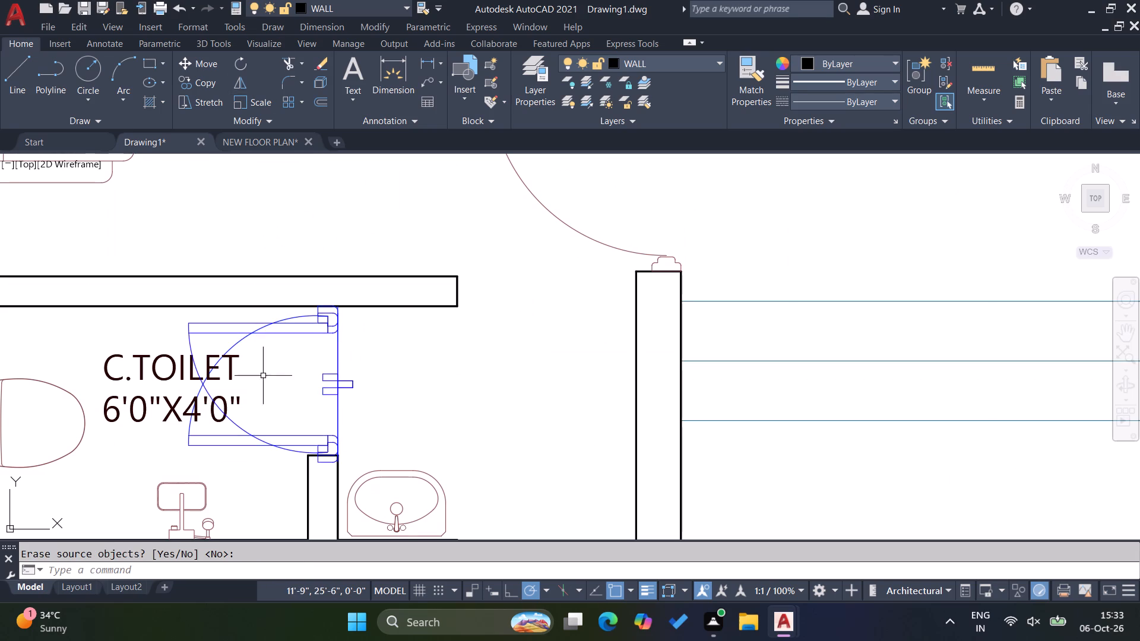
pyautogui.click(224, 438)
pyautogui.press('Delete')
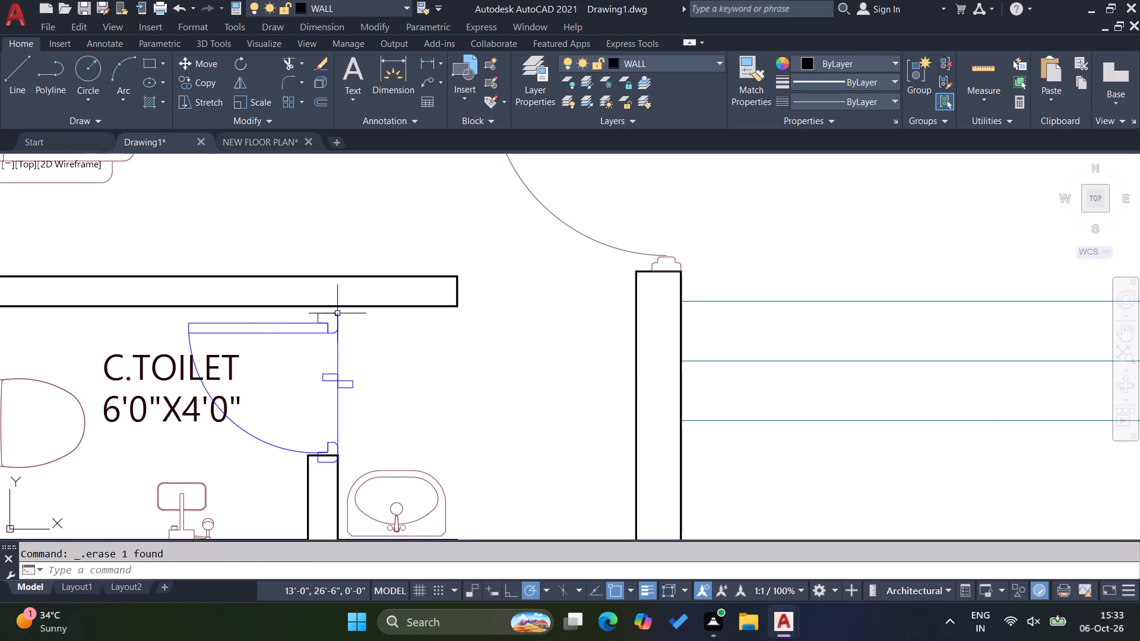
# Move the mirrored C.Toilet door so its lower frame corner sits on the outer corner of the short partition's end.
pyautogui.scroll(3, 326, 465)
pyautogui.moveTo(327, 471); pyautogui.dragTo(320, 465)
pyautogui.click(302, 445)
pyautogui.press('m')
pyautogui.press('Return')
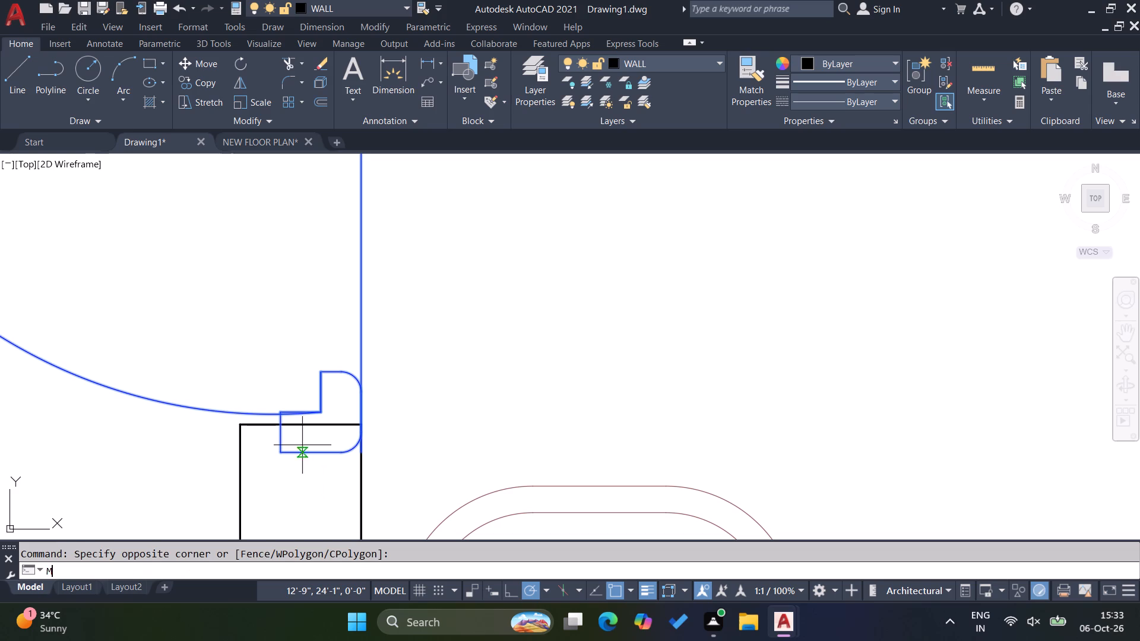
pyautogui.click(363, 453)
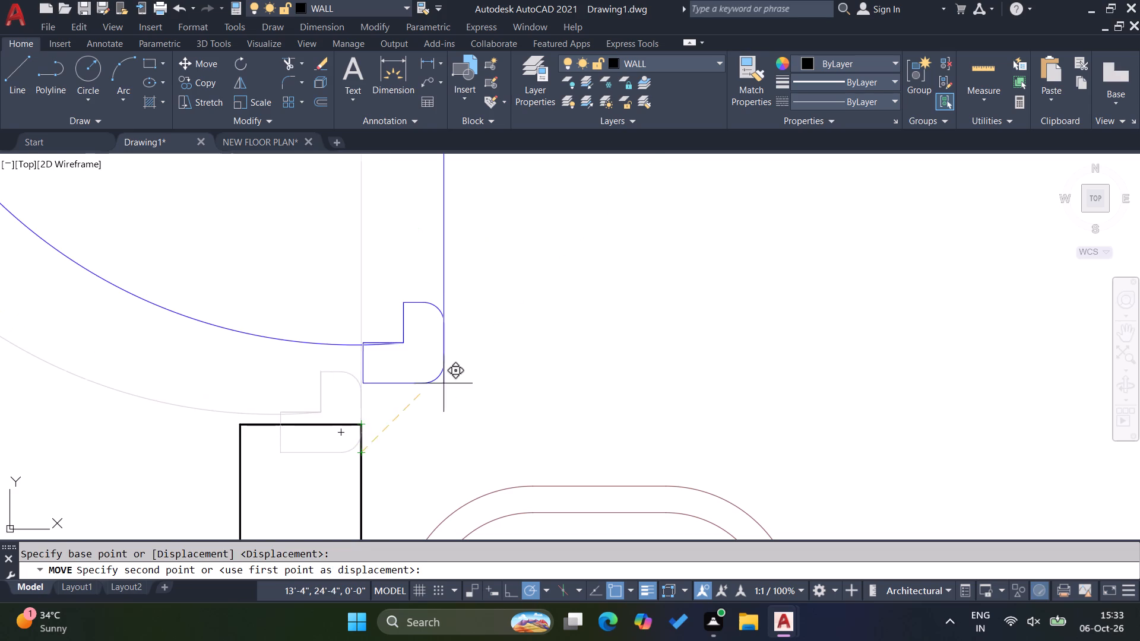
pyautogui.click(444, 383)
pyautogui.press('Escape')
pyautogui.moveTo(470, 391); pyautogui.dragTo(452, 376)
pyautogui.click(405, 325)
pyautogui.press('m')
pyautogui.press('Return')
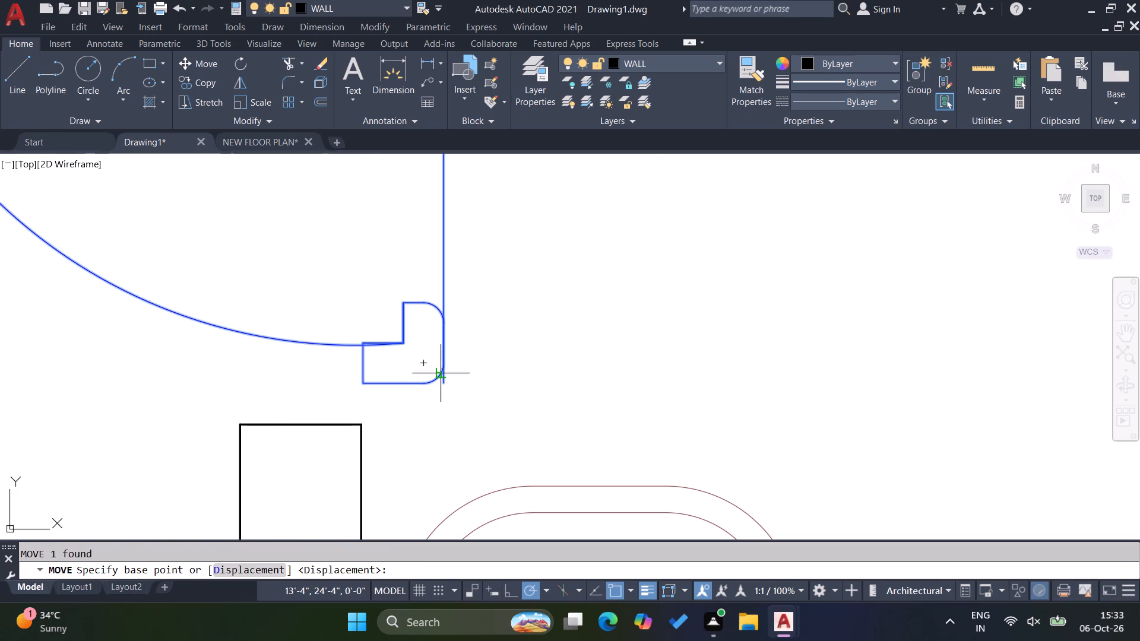
pyautogui.click(444, 381)
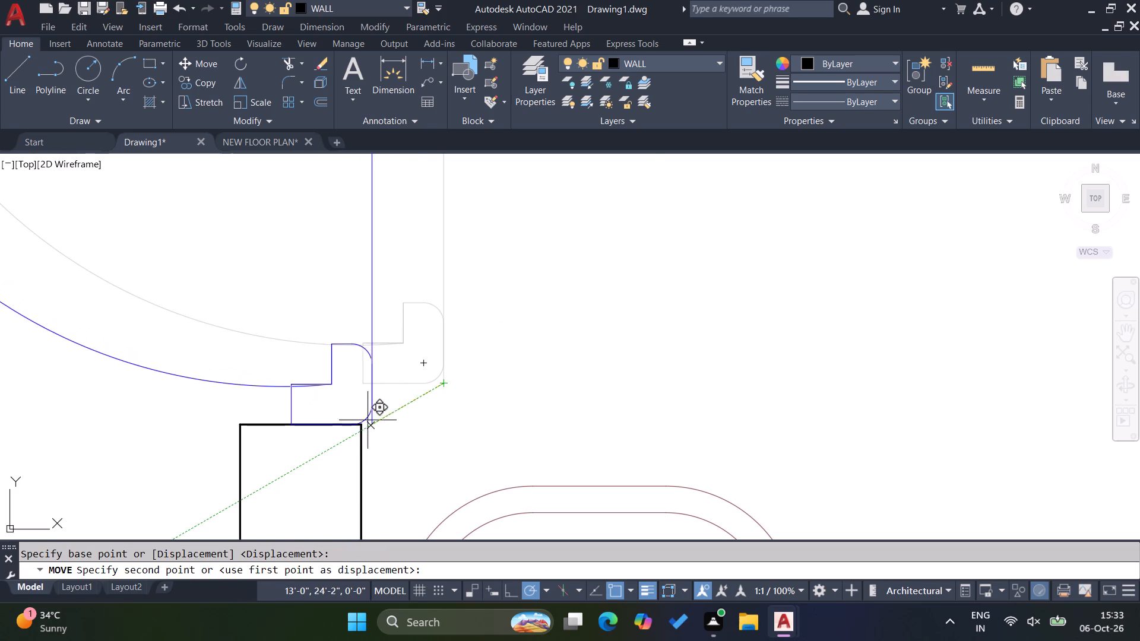
pyautogui.click(362, 422)
pyautogui.press('Escape')
pyautogui.press('Escape')
# Copy the mirrored C.Toilet door to the end of the short partition below the left bedroom in the second plan.
pyautogui.scroll(-2, 379, 410)
pyautogui.click(382, 381)
pyautogui.click(362, 367)
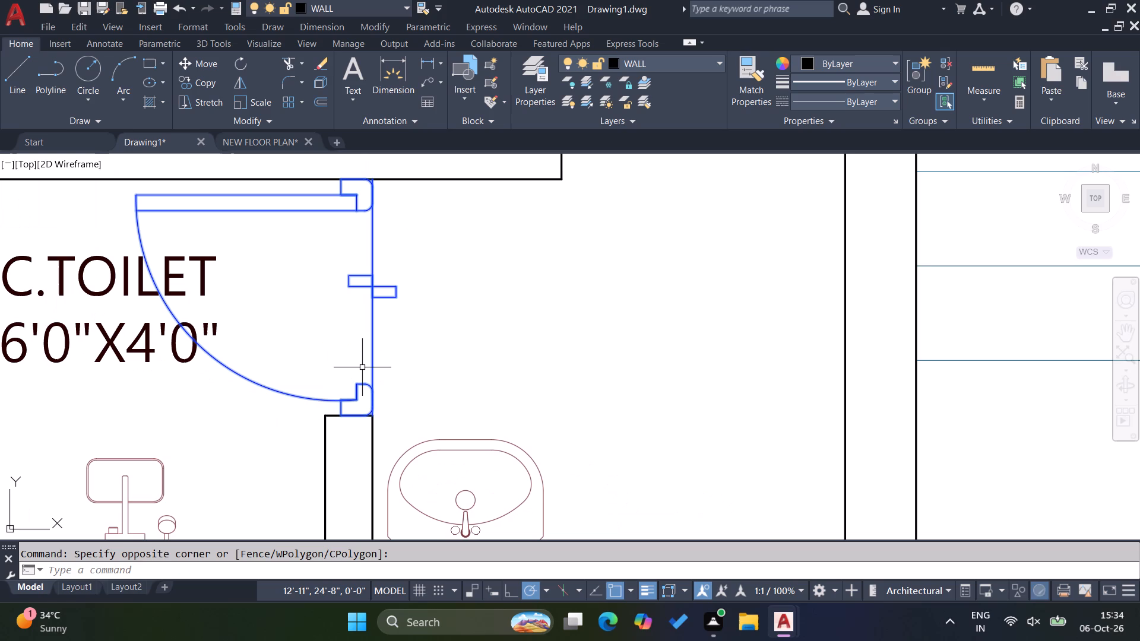
pyautogui.write('CO')
pyautogui.press('Return')
pyautogui.click(322, 419)
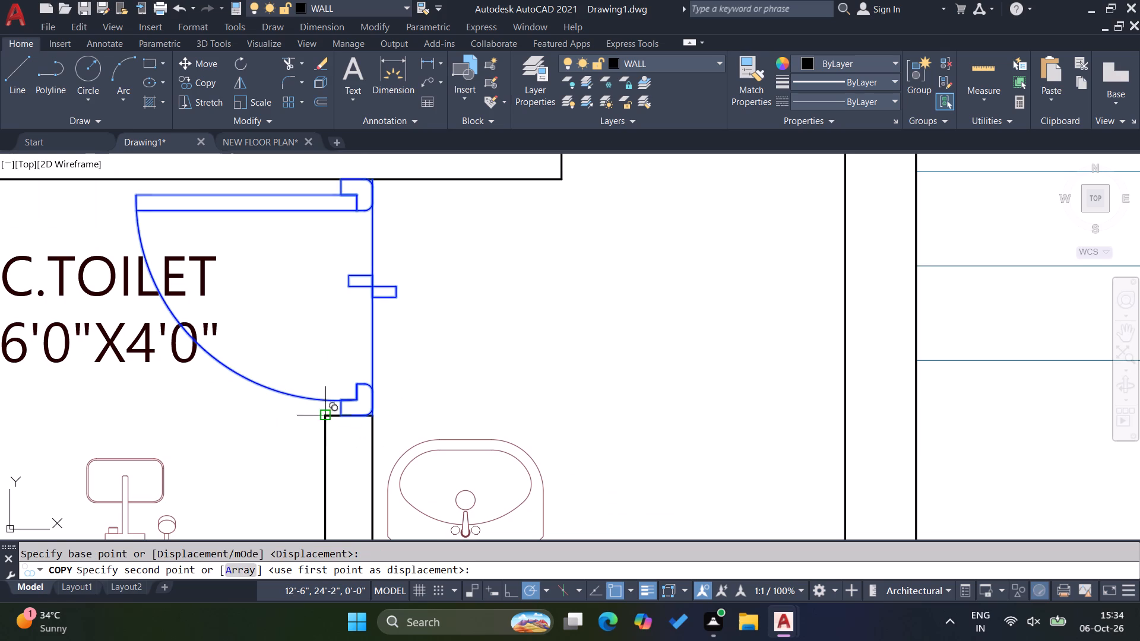
pyautogui.scroll(-5, 263, 380)
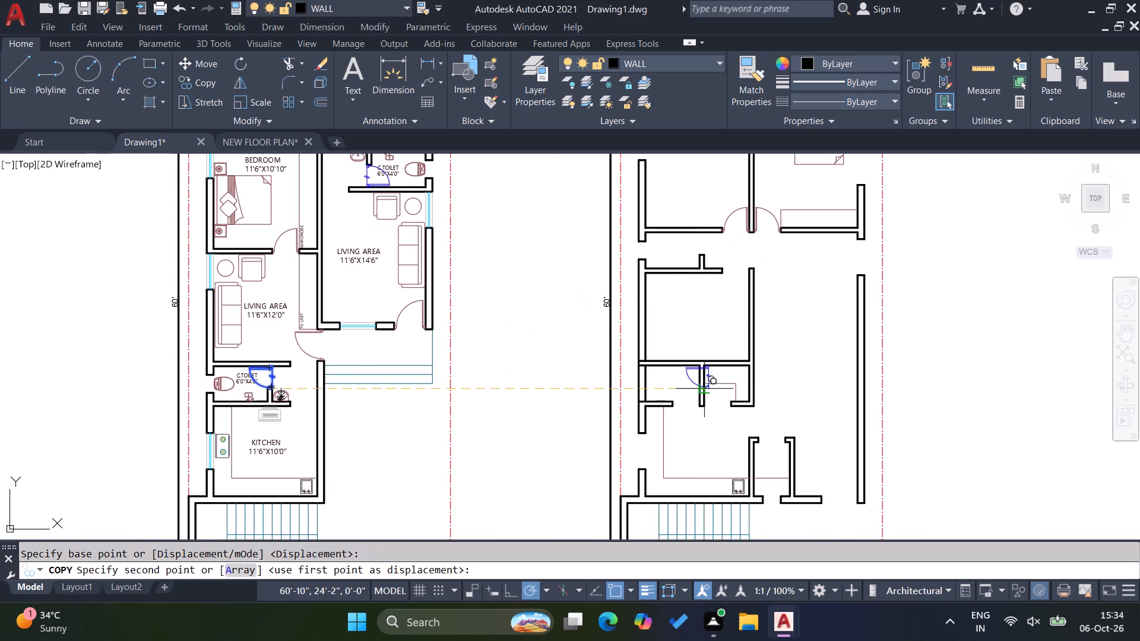
pyautogui.scroll(3, 699, 212)
pyautogui.scroll(2, 670, 382)
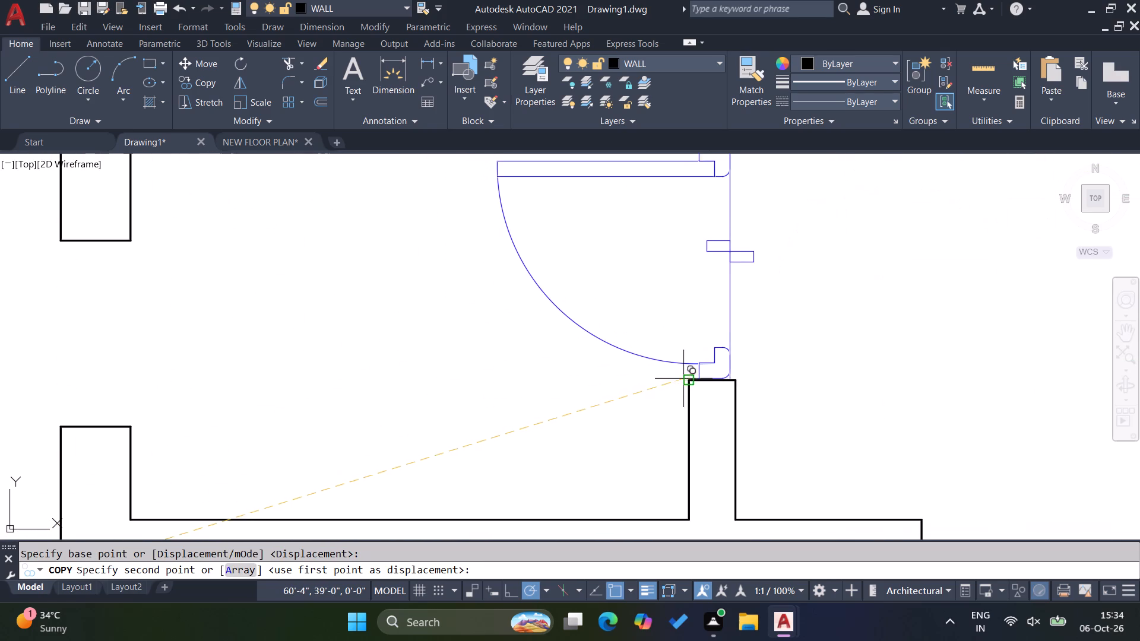
pyautogui.click(690, 379)
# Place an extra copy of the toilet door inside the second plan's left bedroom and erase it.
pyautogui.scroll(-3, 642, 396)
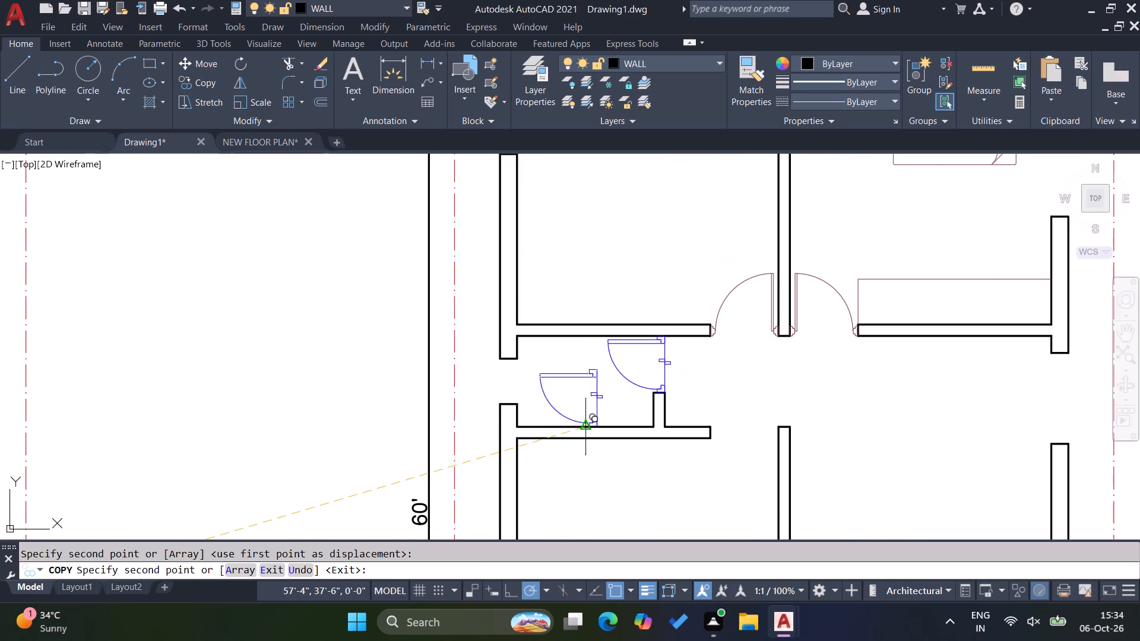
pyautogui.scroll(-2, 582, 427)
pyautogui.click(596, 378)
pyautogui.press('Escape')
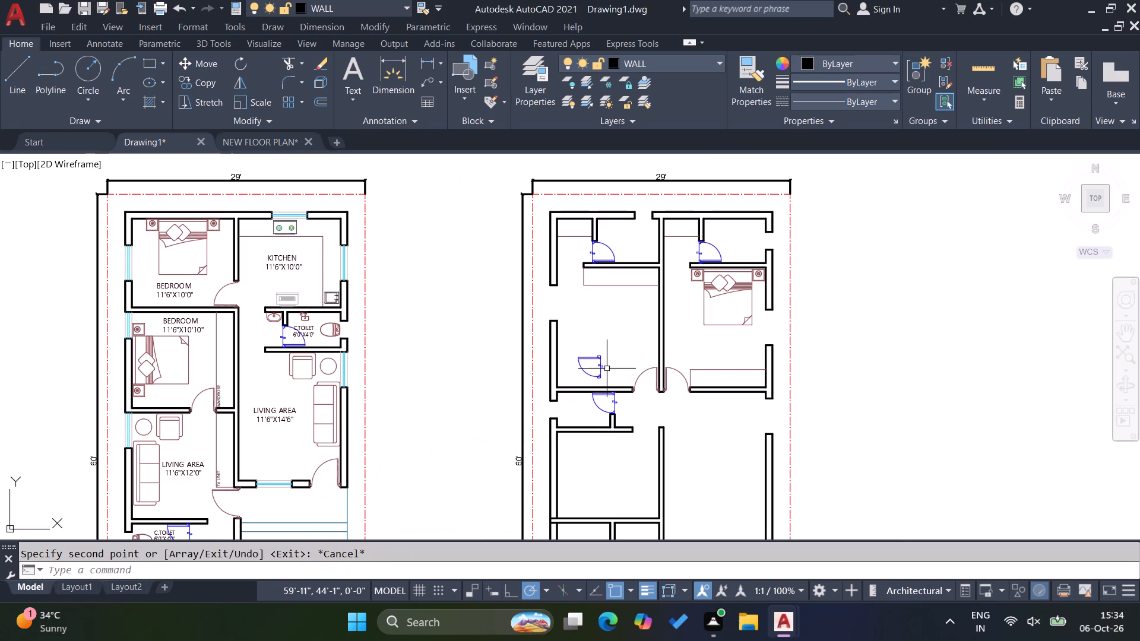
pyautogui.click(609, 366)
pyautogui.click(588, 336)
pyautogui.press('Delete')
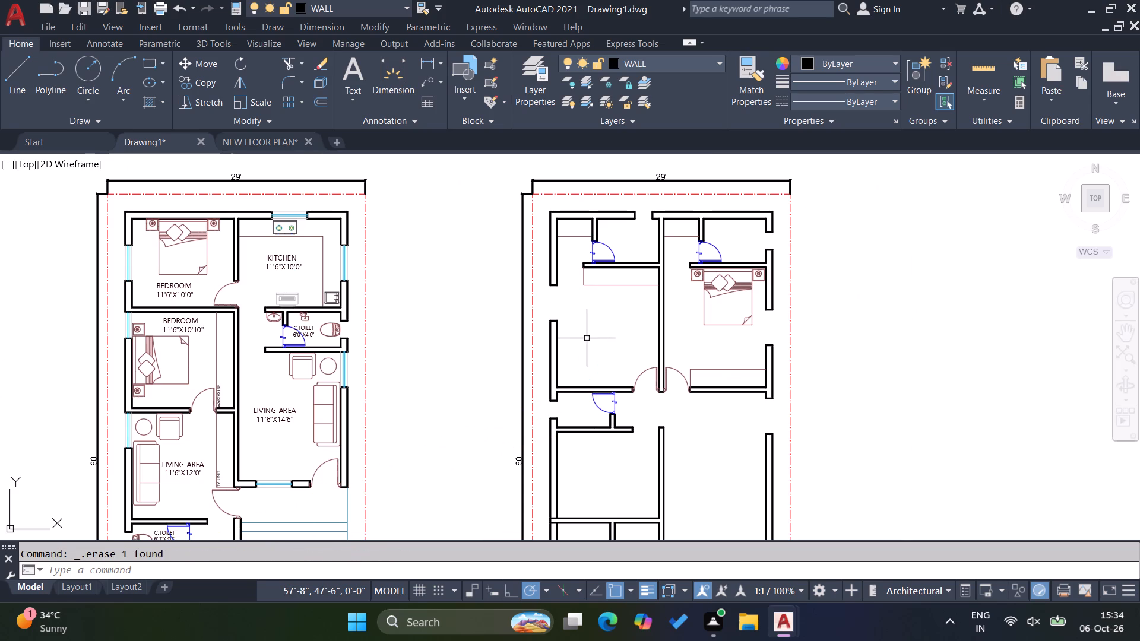
# Copy the bed with side tables from the second plan's right bedroom into its left bedroom.
pyautogui.scroll(-1, 689, 303)
pyautogui.scroll(2, 715, 310)
pyautogui.moveTo(699, 342); pyautogui.dragTo(691, 337)
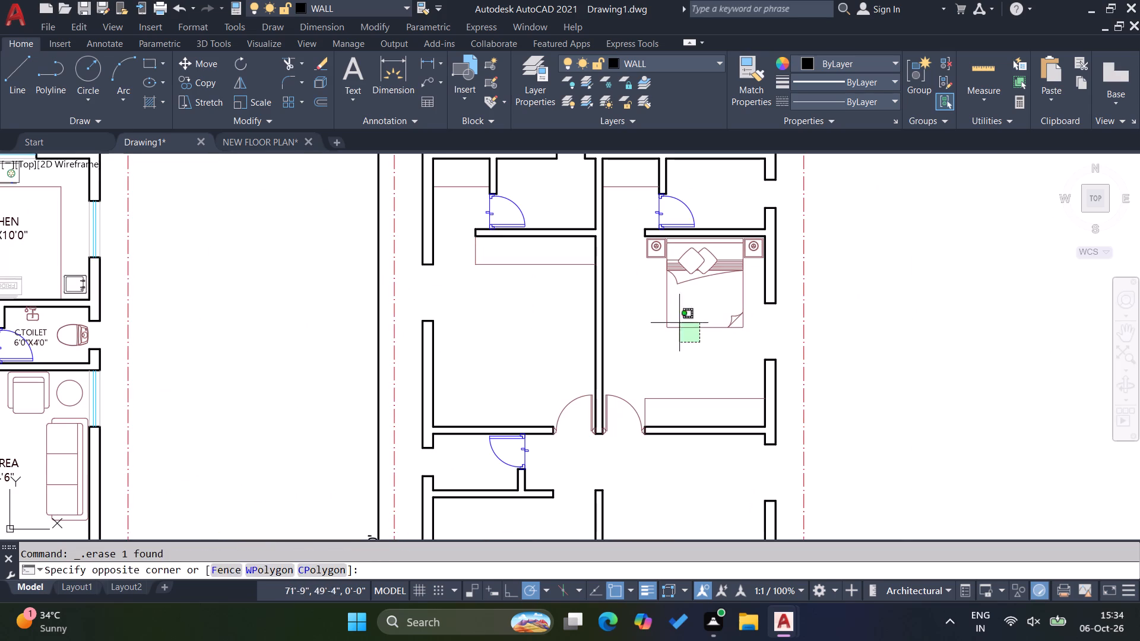
pyautogui.click(660, 303)
pyautogui.write('CO')
pyautogui.press('Return')
pyautogui.click(685, 306)
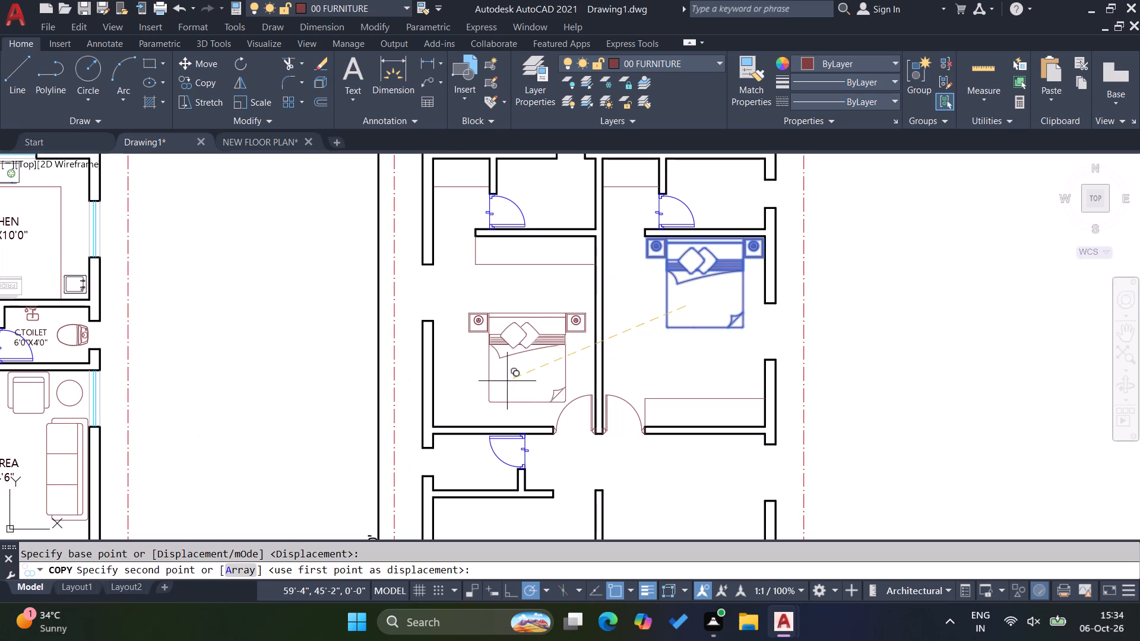
pyautogui.click(501, 386)
pyautogui.press('Escape')
# Rotate the copied bed 90° counterclockwise so its headboard faces the left outer wall.
pyautogui.moveTo(531, 362); pyautogui.dragTo(521, 353)
pyautogui.click(502, 325)
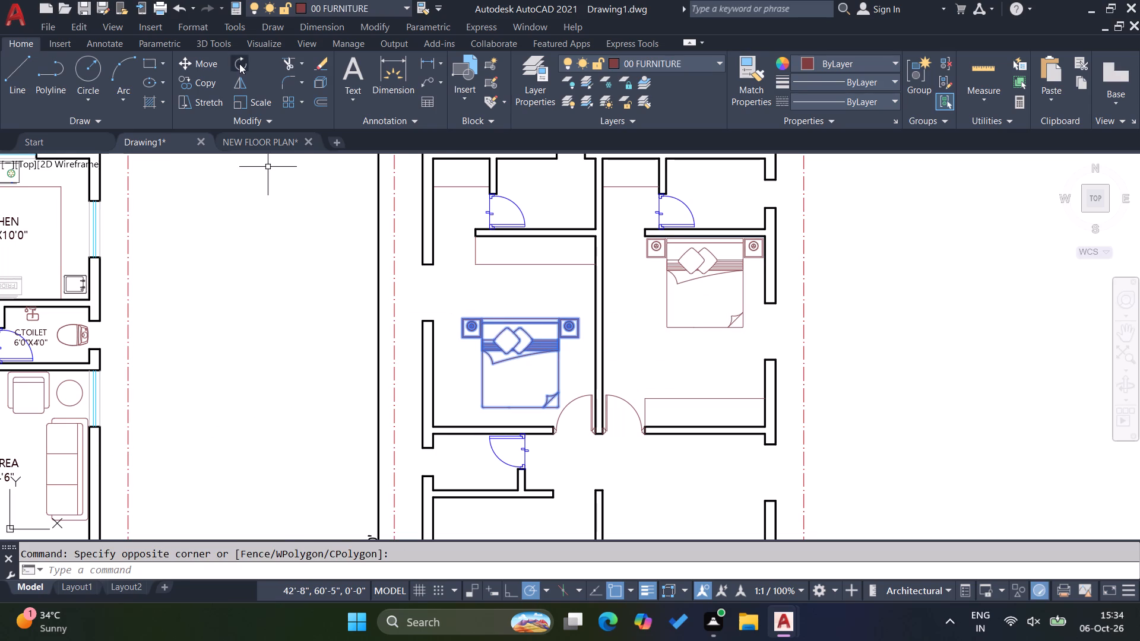
pyautogui.click(239, 64)
pyautogui.click(459, 359)
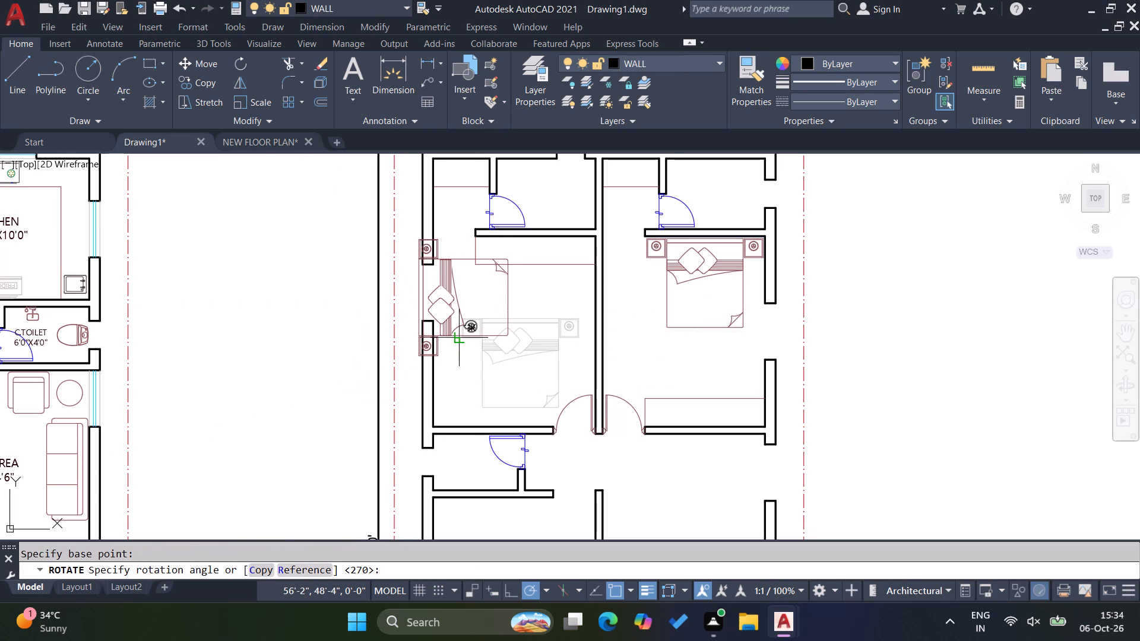
pyautogui.click(455, 339)
# Move the rotated bed inside the left bedroom, with its headboard beside the left outer wall's inner face.
pyautogui.moveTo(469, 361); pyautogui.dragTo(453, 344)
pyautogui.click(446, 320)
pyautogui.press('m')
pyautogui.press('Return')
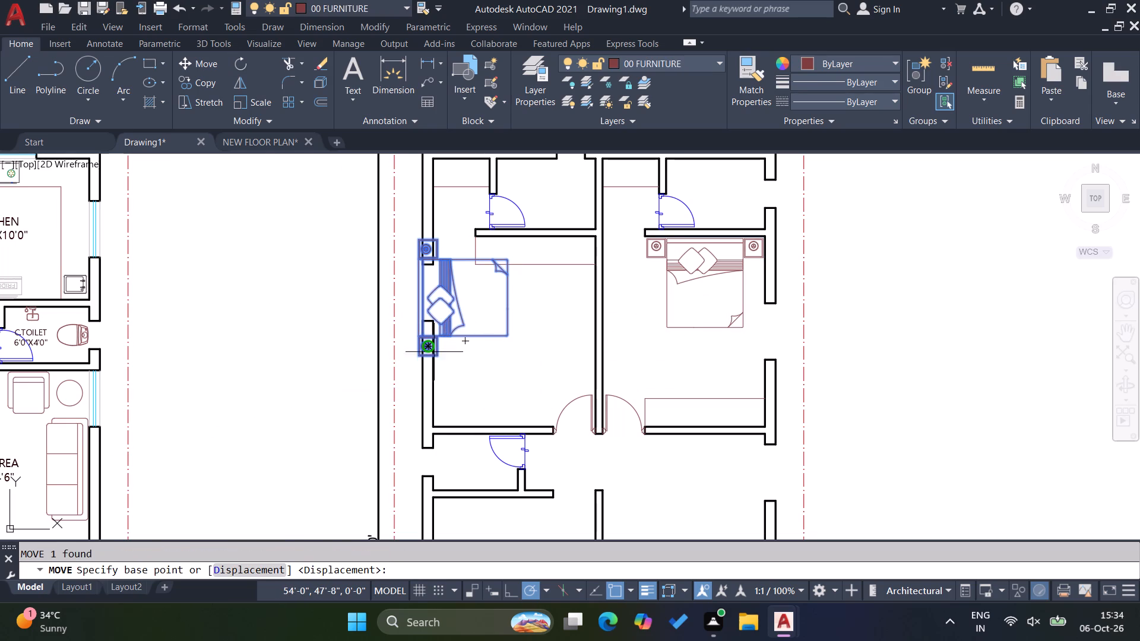
pyautogui.click(410, 298)
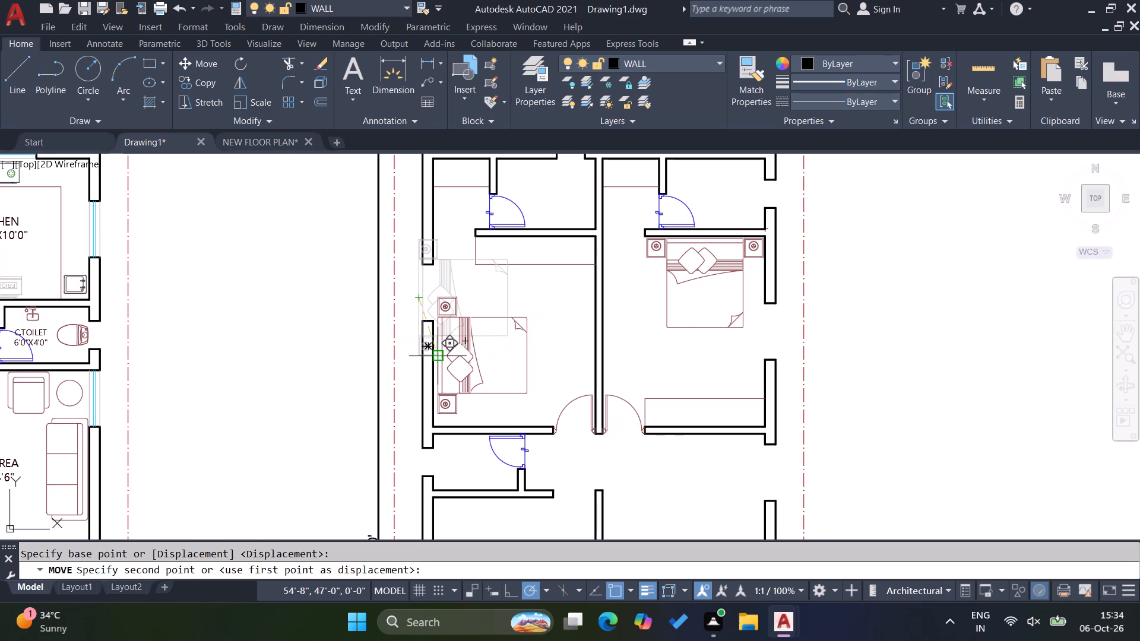
pyautogui.click(435, 359)
pyautogui.press('Escape')
pyautogui.press('Escape')
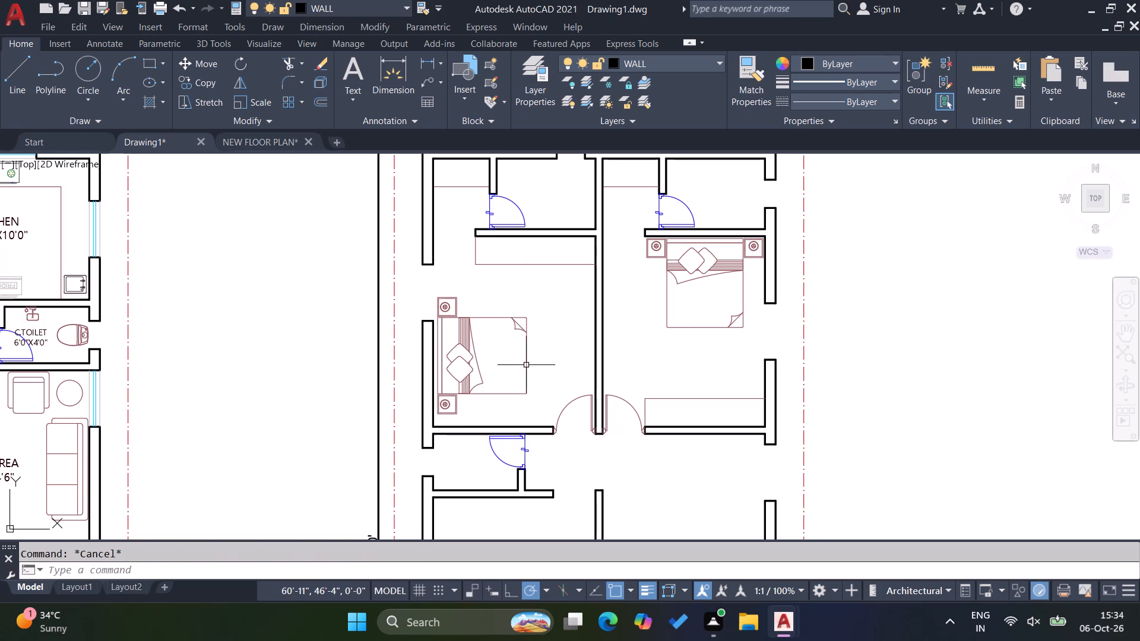
pyautogui.press('Escape')
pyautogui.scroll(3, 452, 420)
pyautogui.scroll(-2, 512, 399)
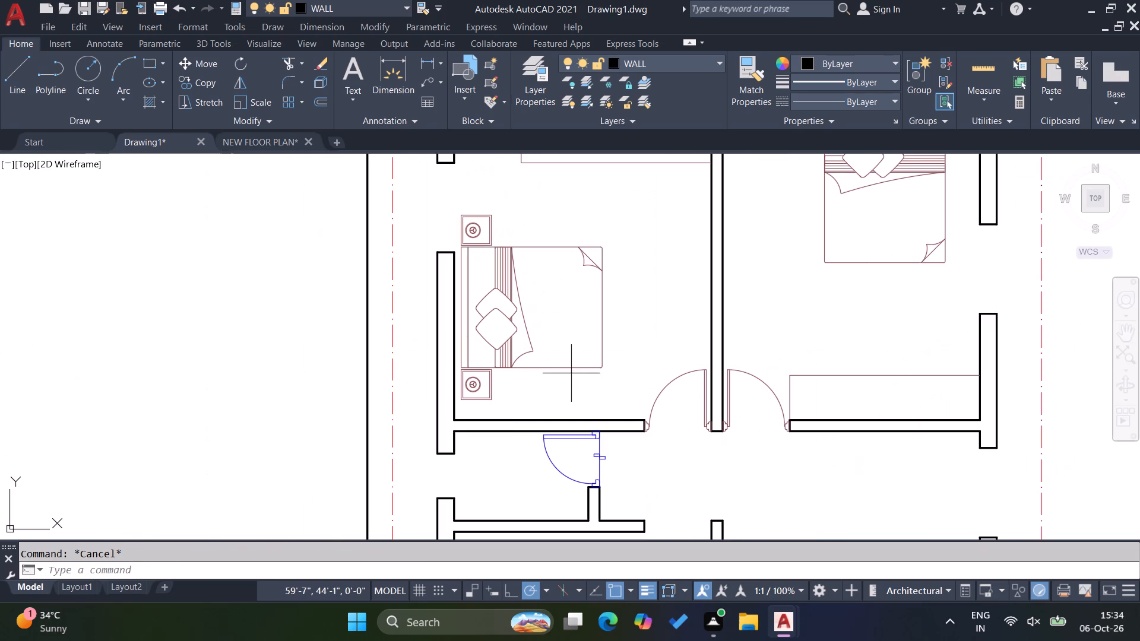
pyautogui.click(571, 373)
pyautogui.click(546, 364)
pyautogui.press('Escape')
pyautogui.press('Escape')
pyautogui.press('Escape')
# Draw a vertical guide line about 11'6" long from the left bedroom's wardrobe edge down to its bottom wall.
pyautogui.press('l')
pyautogui.press('Return')
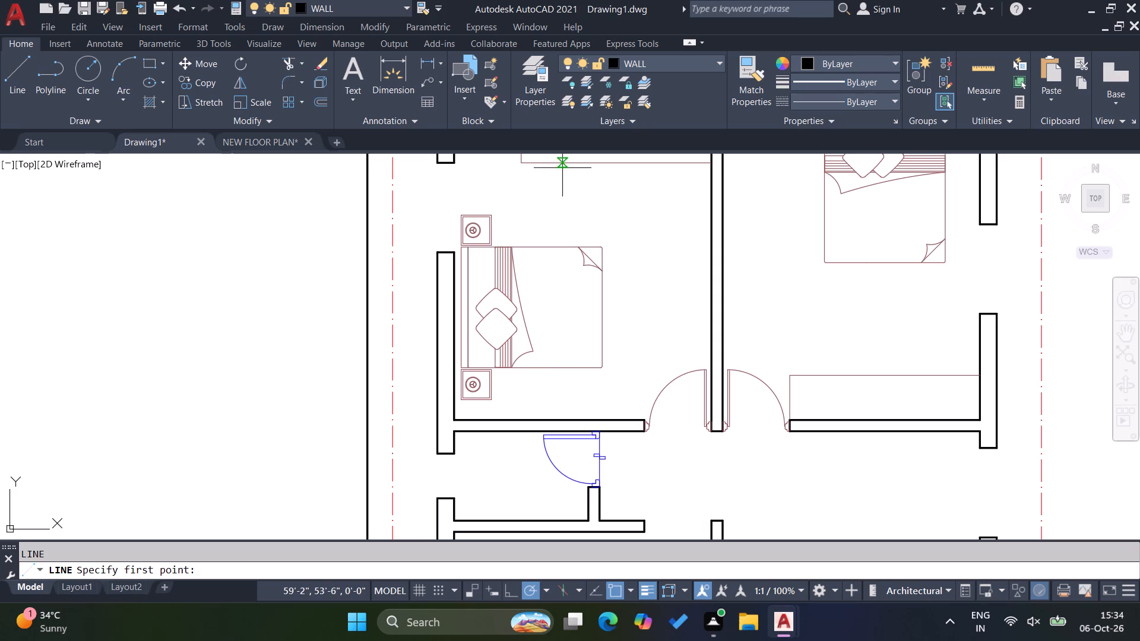
pyautogui.moveTo(562, 163); pyautogui.dragTo(562, 170)
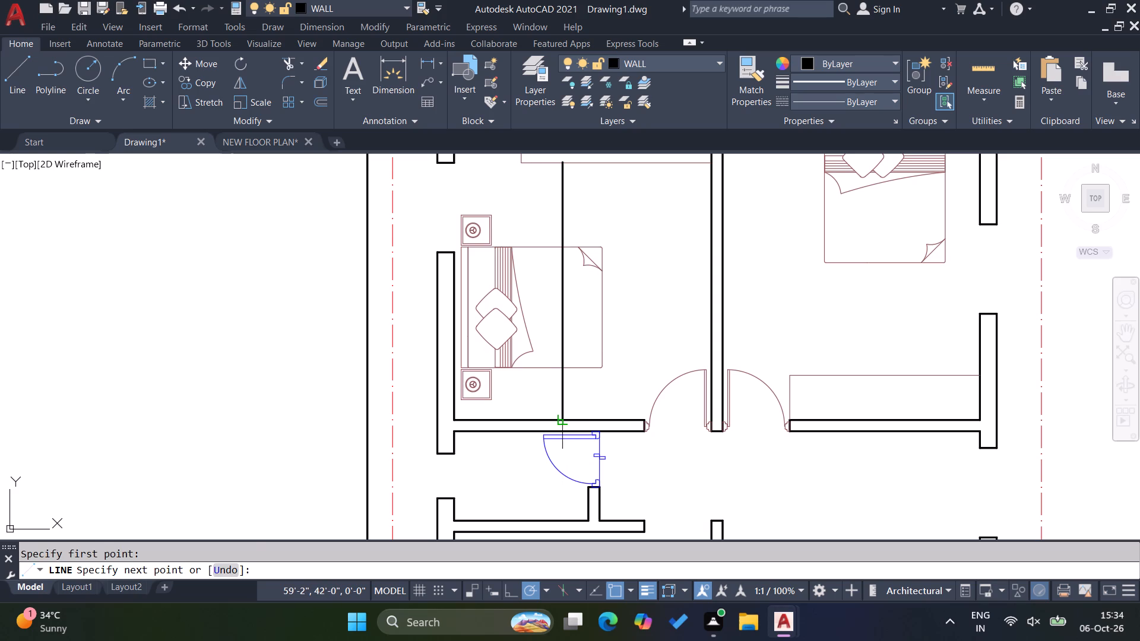
pyautogui.click(560, 418)
pyautogui.press('Escape')
pyautogui.press('Escape')
pyautogui.press('Escape')
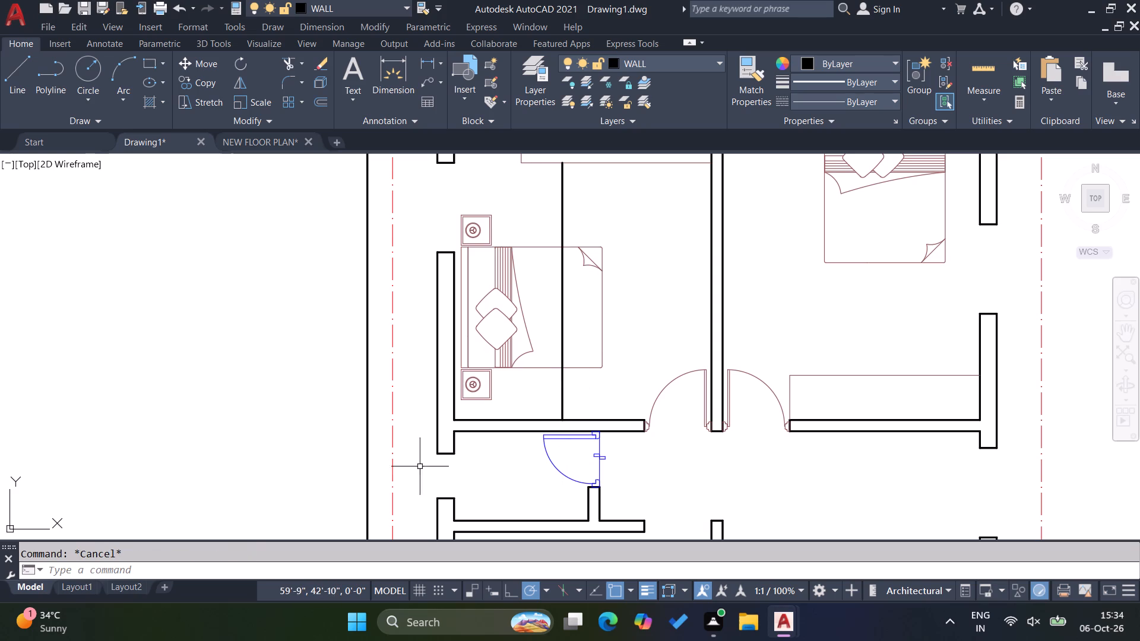
pyautogui.press('Escape')
pyautogui.press('Escape')
# Move the left bedroom's bed by its headboard midpoint onto the midpoint of the vertical guide line.
pyautogui.moveTo(609, 368); pyautogui.dragTo(606, 360)
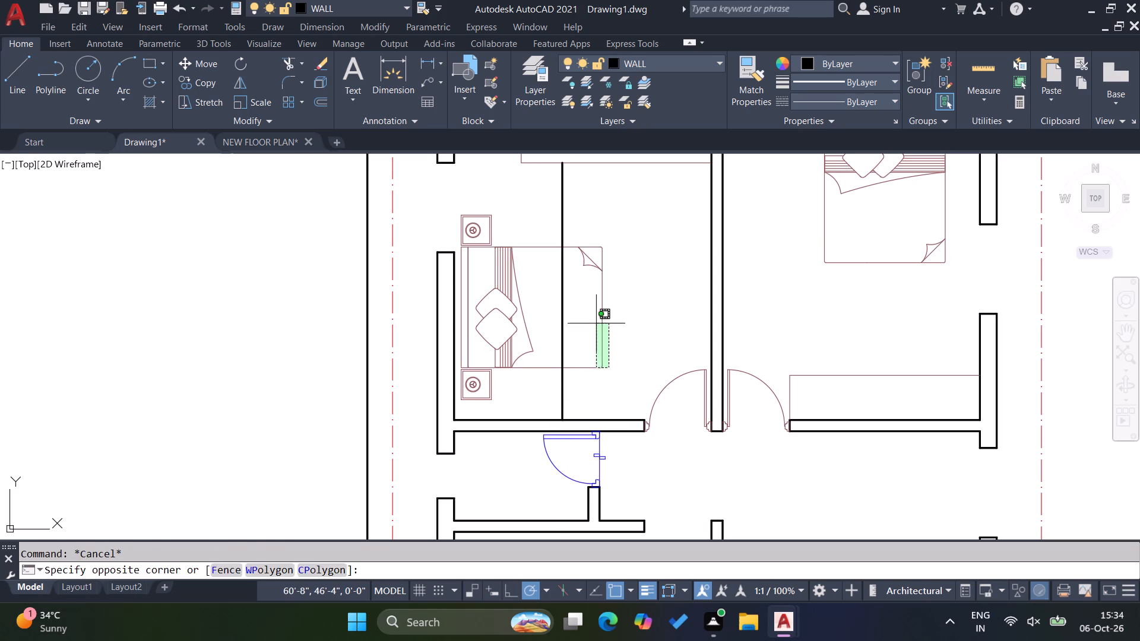
pyautogui.click(596, 323)
pyautogui.press('m')
pyautogui.press('Return')
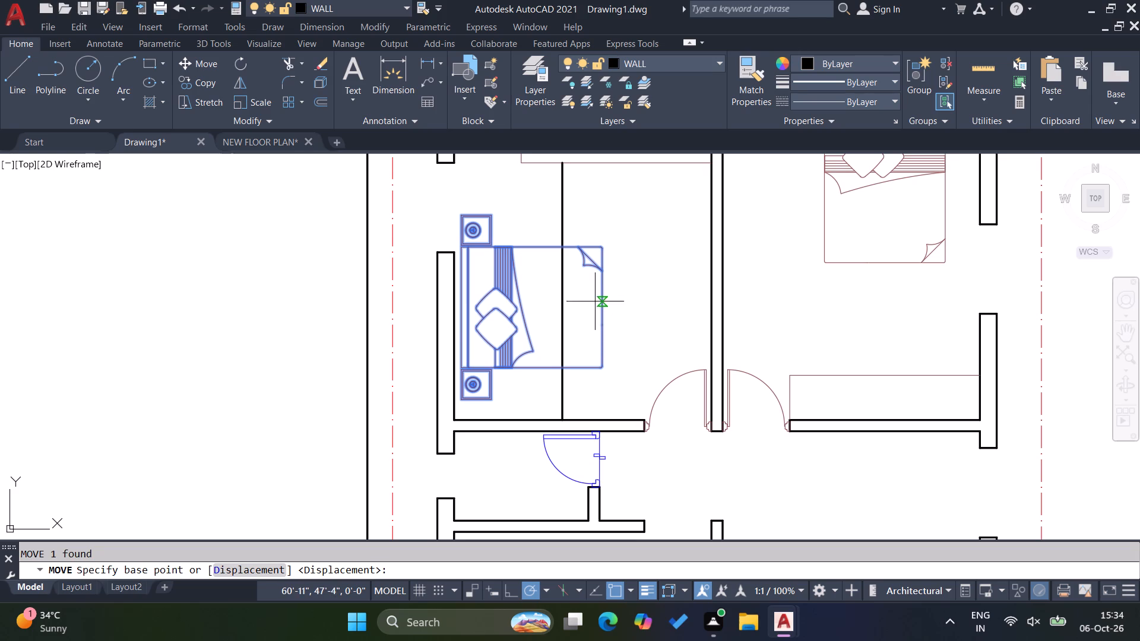
pyautogui.click(458, 307)
pyautogui.click(560, 291)
pyautogui.press('Escape')
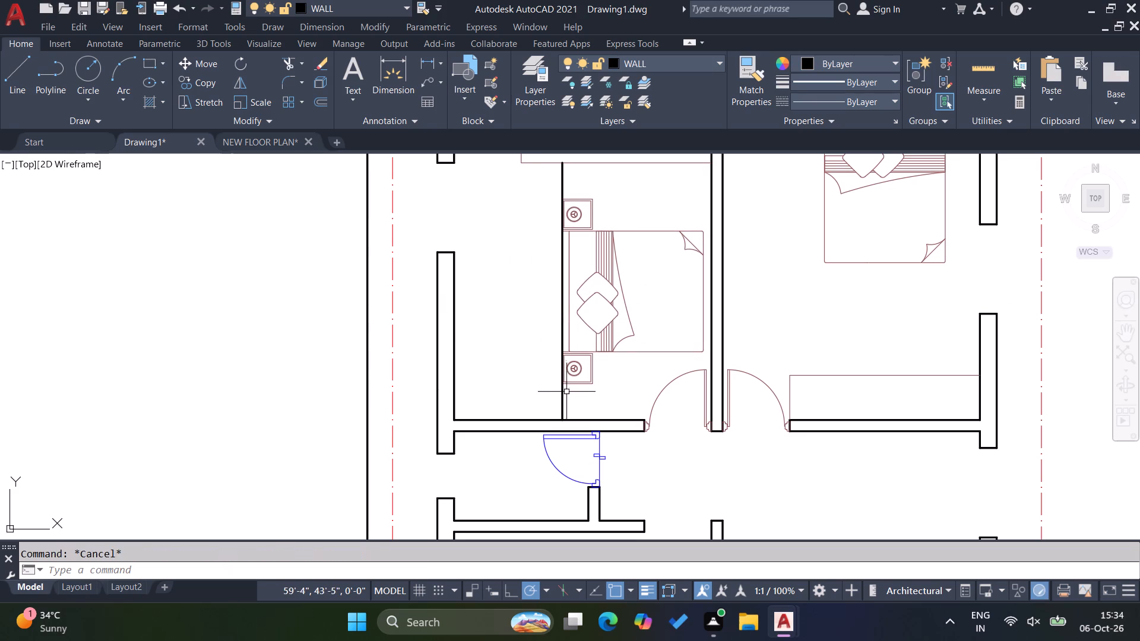
# Erase the vertical guide line in the left bedroom.
pyautogui.moveTo(566, 403); pyautogui.dragTo(557, 402)
pyautogui.click(537, 398)
pyautogui.press('Delete')
# Move the left bedroom's bed about 4'-9" horizontally from its bedside table corner, until it sits beside the left outer wall's inner face.
pyautogui.click(587, 369)
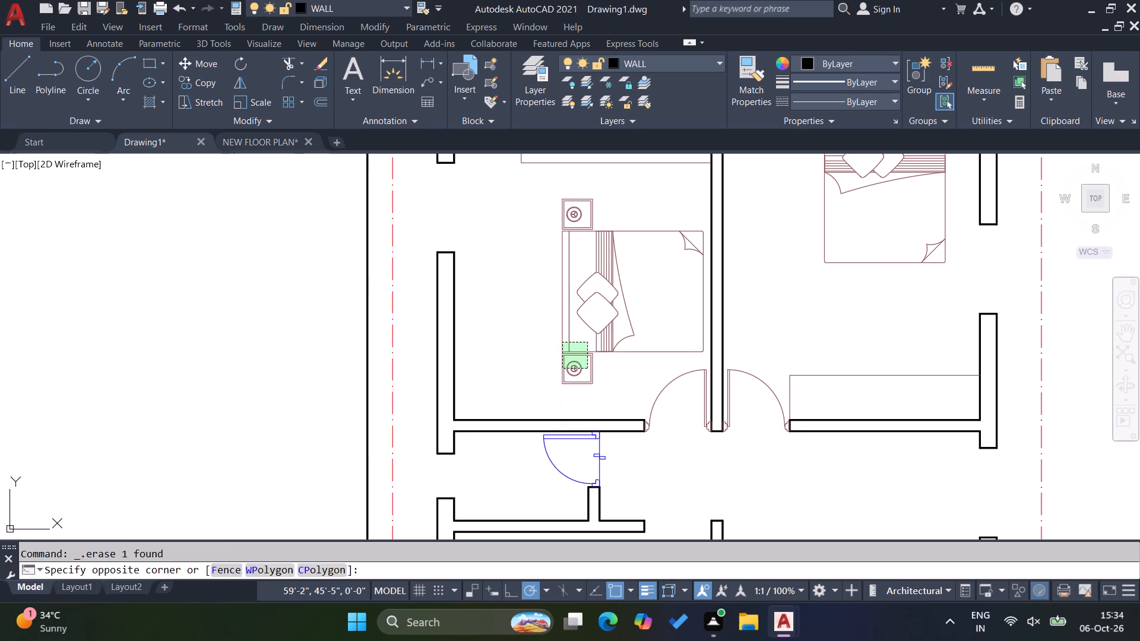
pyautogui.click(562, 342)
pyautogui.press('m')
pyautogui.press('Return')
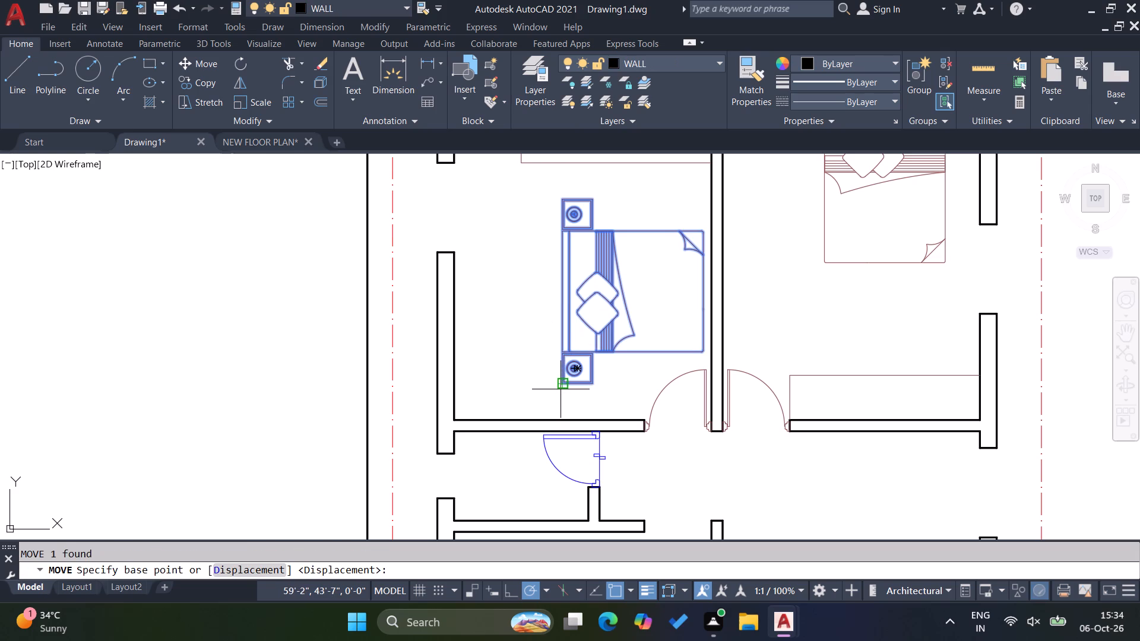
pyautogui.click(560, 385)
pyautogui.scroll(3, 457, 383)
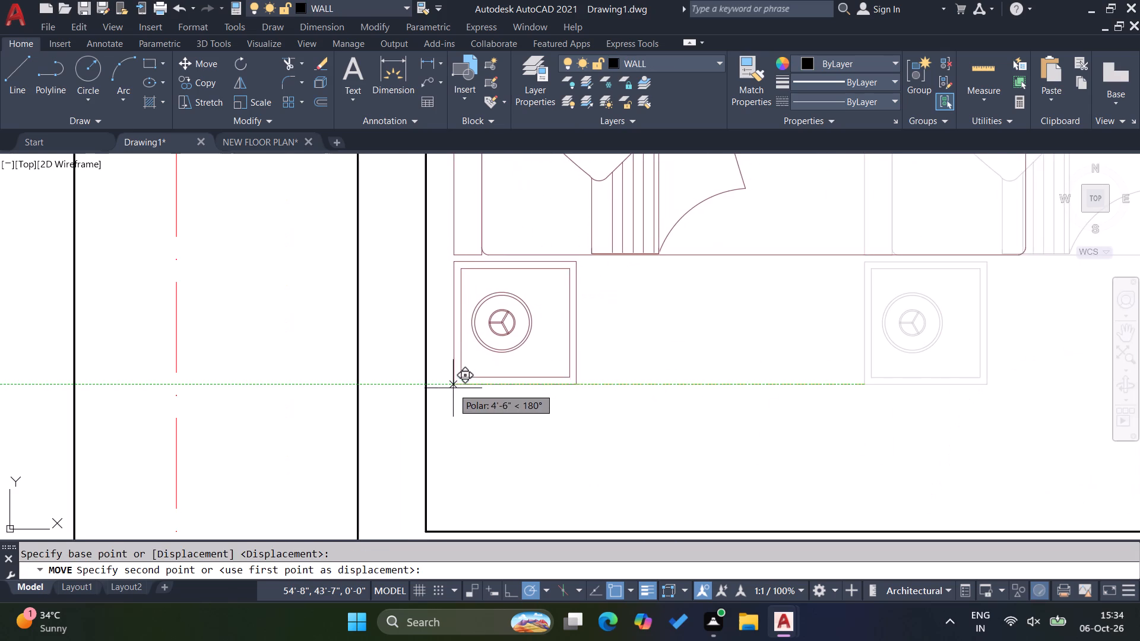
pyautogui.scroll(2, 448, 389)
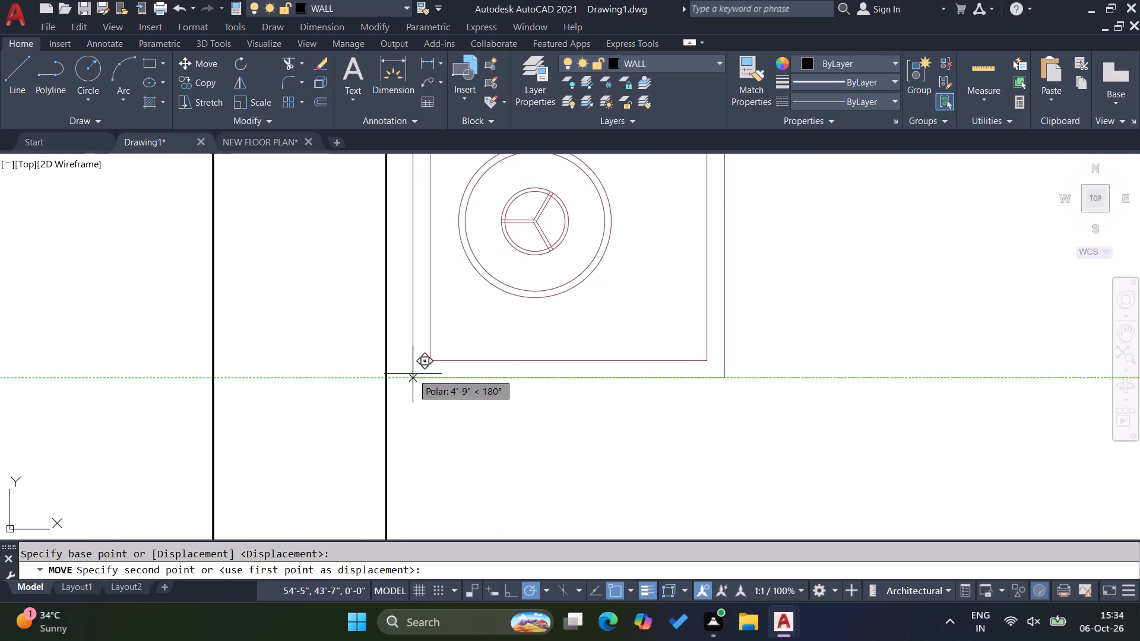
pyautogui.click(411, 373)
pyautogui.press('Escape')
pyautogui.scroll(-5, 414, 377)
pyautogui.press('Escape')
pyautogui.press('Escape')
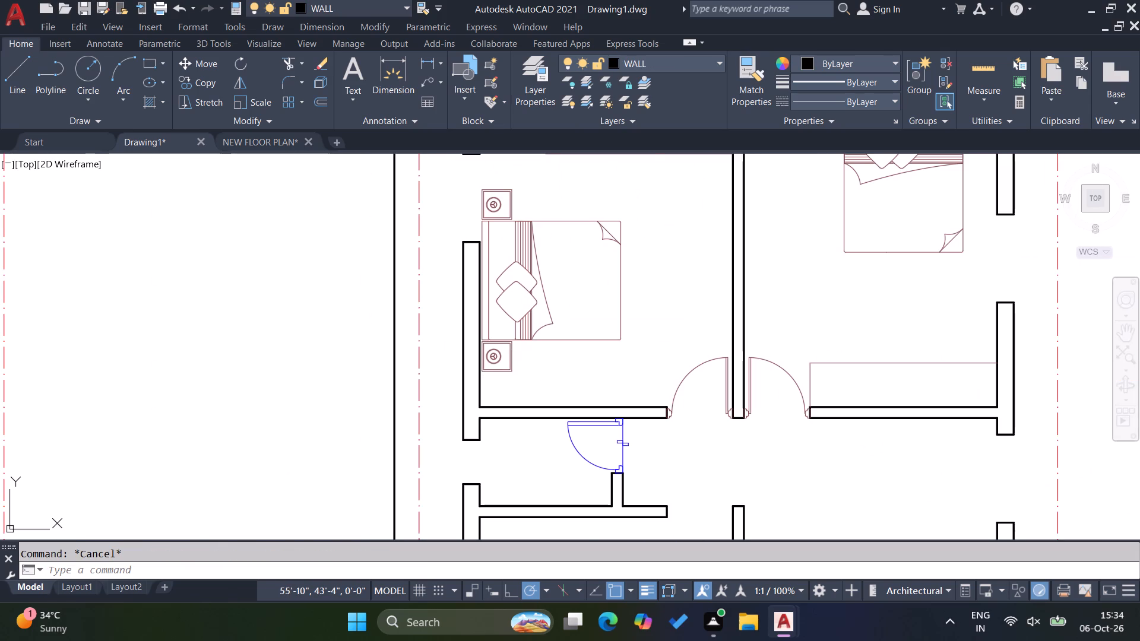
pyautogui.press('Escape')
pyautogui.scroll(-2, 521, 377)
pyautogui.press('Escape')
pyautogui.press('Escape')
pyautogui.press('Escape')
pyautogui.press('Escape')
pyautogui.press('Escape')
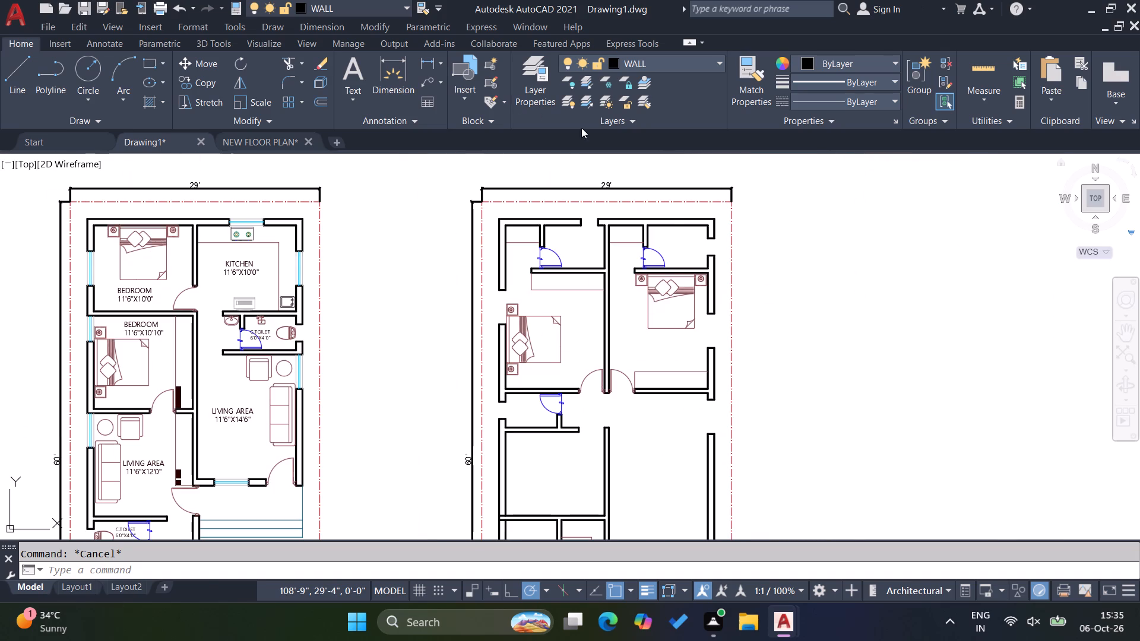
# Measure the height of the opening in the upper-right toilet's outer wall with a linear dimension.
pyautogui.click(425, 68)
pyautogui.scroll(3, 698, 249)
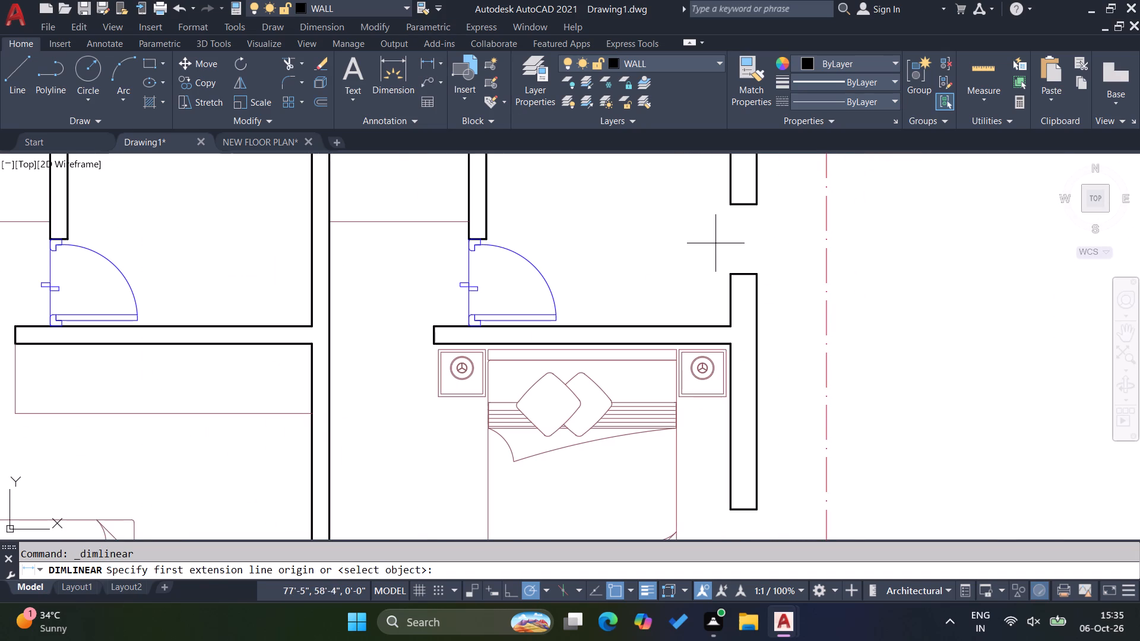
pyautogui.click(731, 202)
pyautogui.click(729, 275)
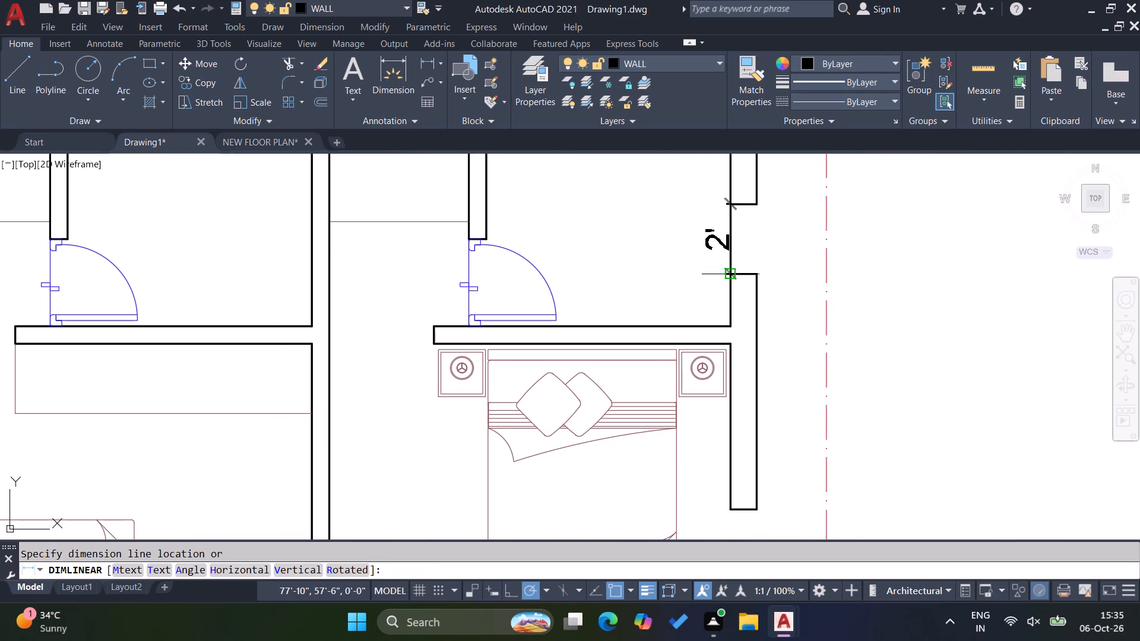
pyautogui.press('Escape')
pyautogui.press('Escape')
pyautogui.press('Escape')
pyautogui.scroll(-3, 651, 226)
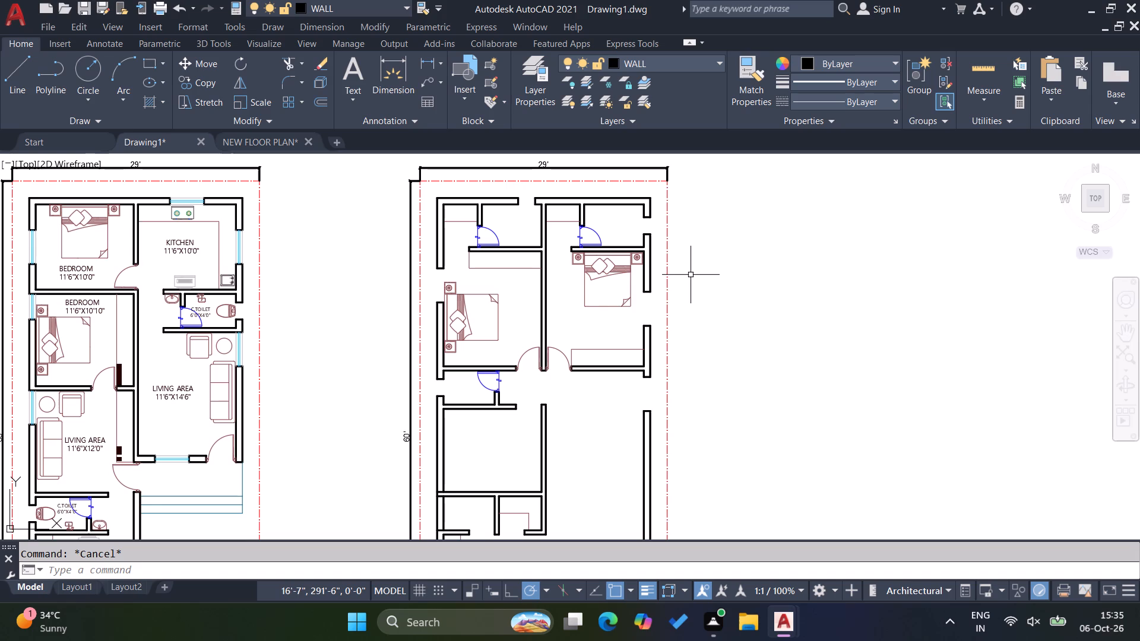
pyautogui.press('Escape')
# Copy the left bedroom's bed by its headboard midpoint onto the left wall's inner face in the room below the middle toilet.
pyautogui.scroll(-2, 718, 303)
pyautogui.scroll(1, 636, 370)
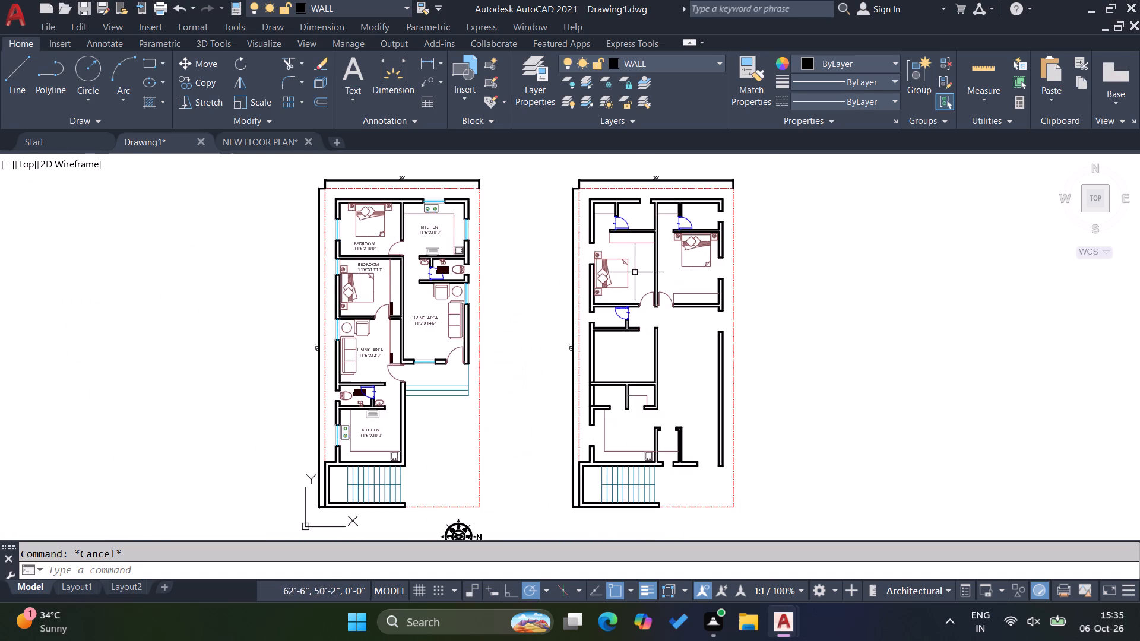
pyautogui.scroll(2, 631, 285)
pyautogui.click(631, 285)
pyautogui.click(600, 240)
pyautogui.press('c')
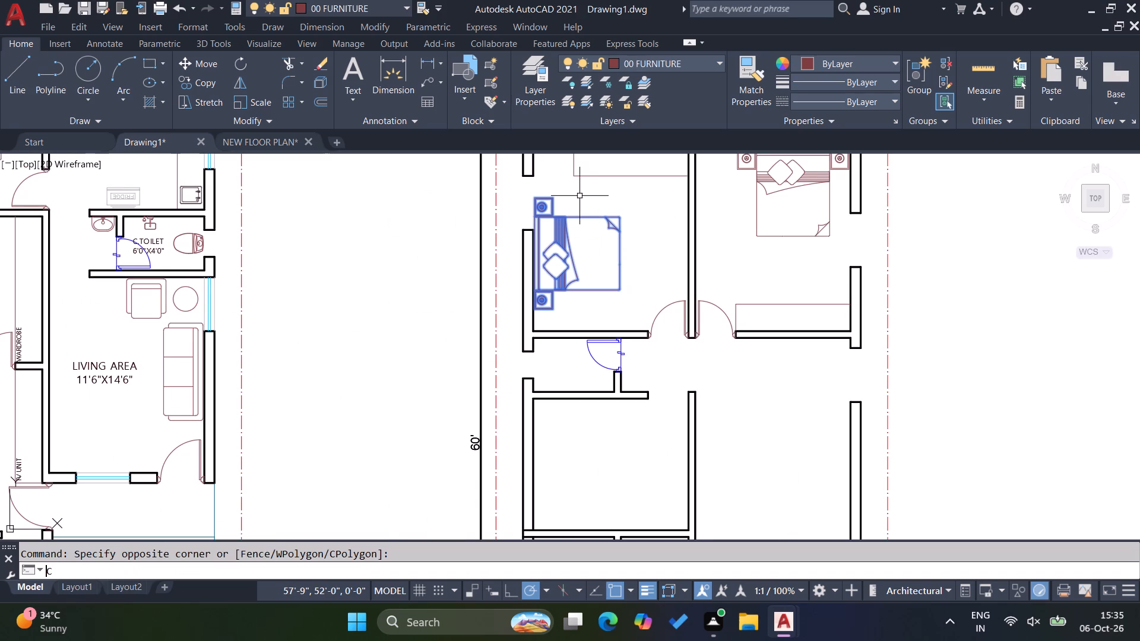
pyautogui.press('o')
pyautogui.press('Return')
pyautogui.scroll(2, 515, 253)
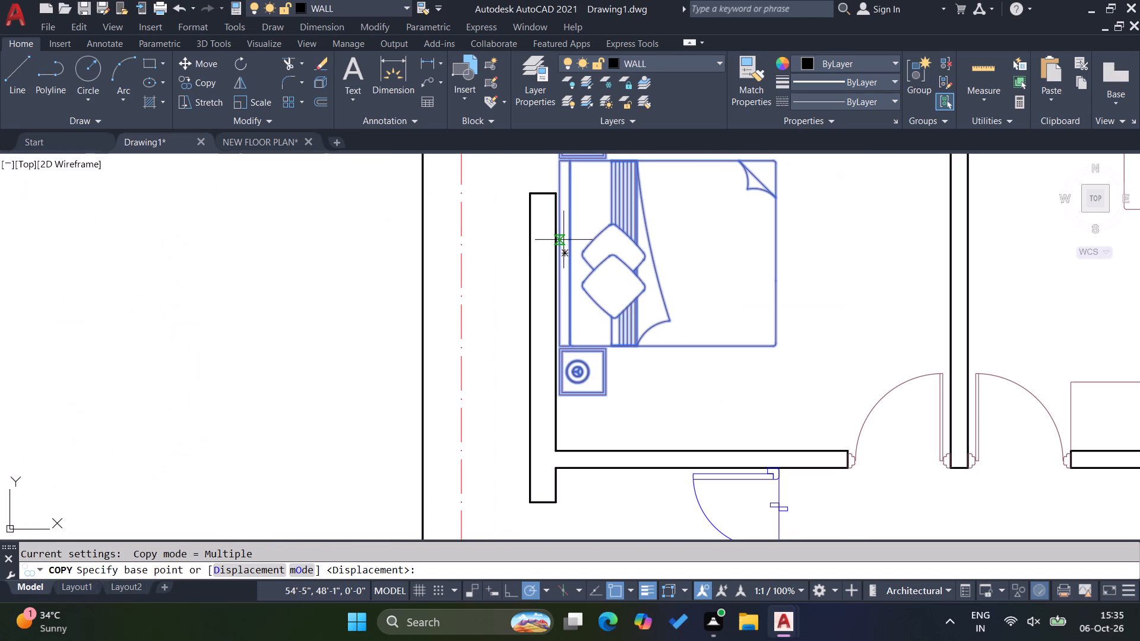
pyautogui.click(561, 249)
pyautogui.scroll(-3, 599, 226)
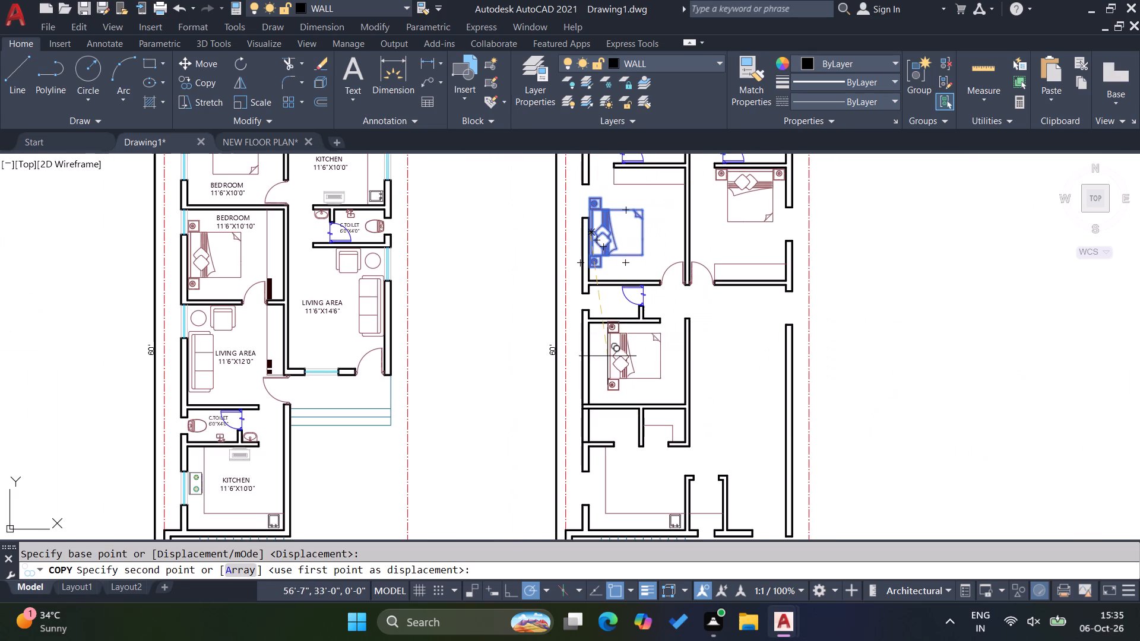
pyautogui.click(590, 360)
pyautogui.press('Escape')
pyautogui.press('Escape')
pyautogui.scroll(3, 598, 404)
pyautogui.press('Escape')
pyautogui.press('Escape')
pyautogui.press('Escape')
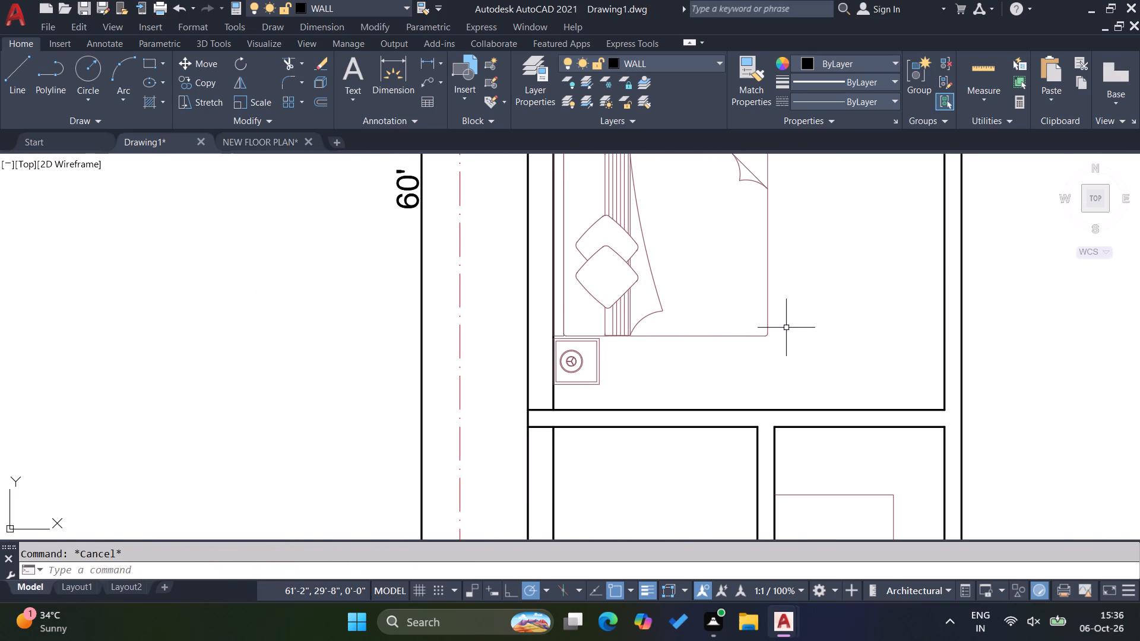
# Move the copied bed 2" horizontally into the room, away from the left outer wall.
pyautogui.scroll(1, 785, 323)
pyautogui.moveTo(782, 334); pyautogui.dragTo(774, 332)
pyautogui.click(729, 300)
pyautogui.press('m')
pyautogui.press('Return')
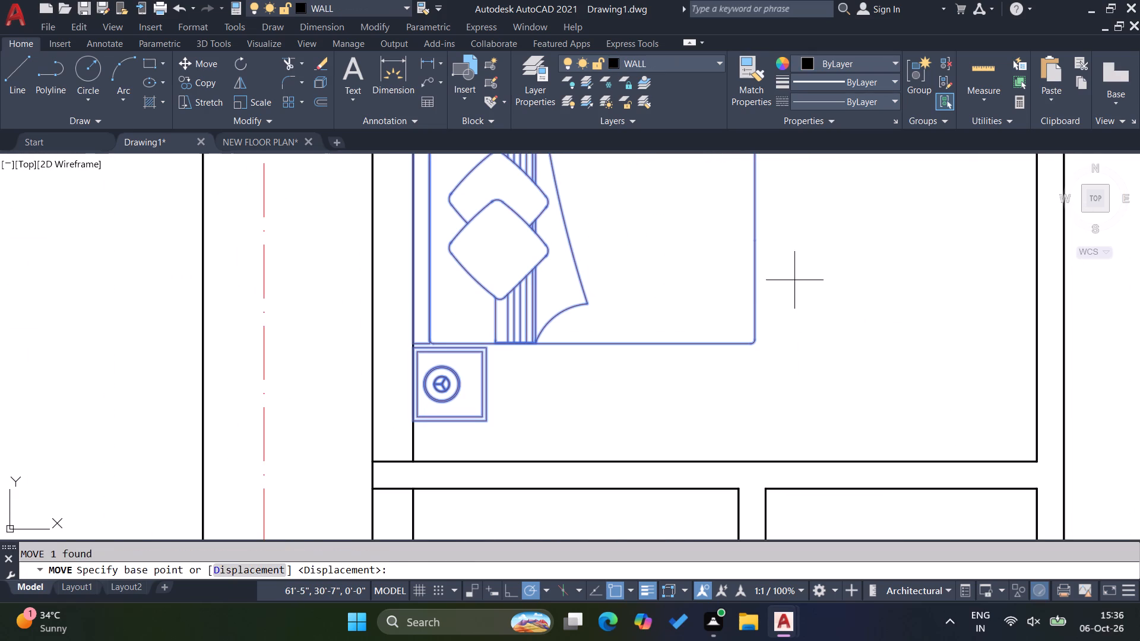
pyautogui.click(786, 279)
pyautogui.press('2')
pyautogui.press('Return')
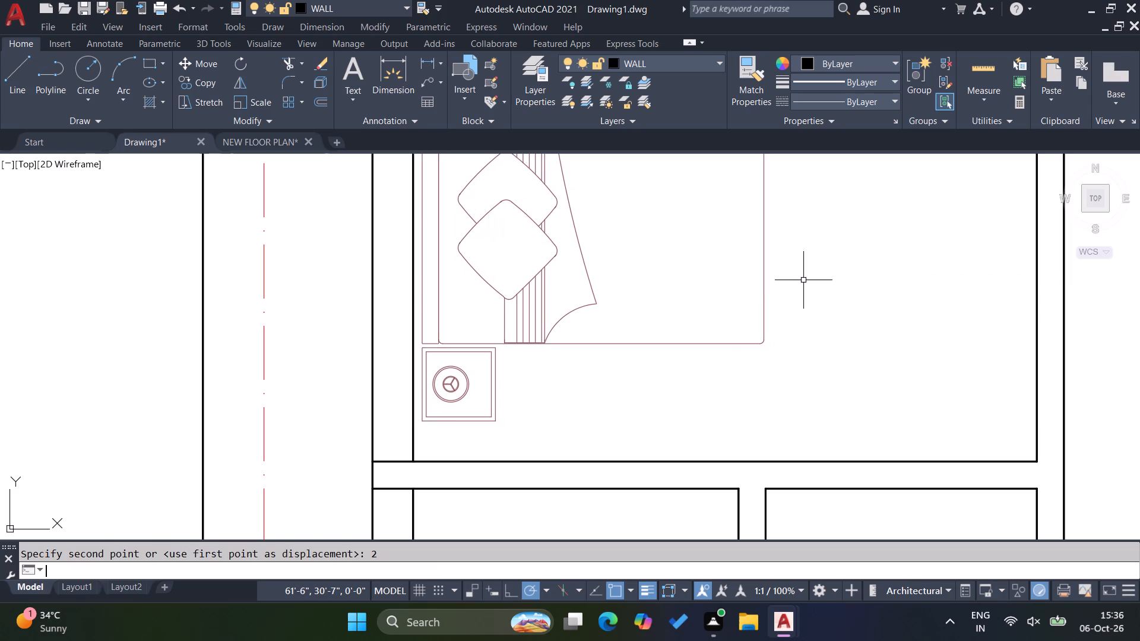
pyautogui.scroll(-2, 594, 344)
pyautogui.press('Escape')
pyautogui.press('Escape')
# Offset the inner line of the lower bedroom's bottom wall 4' upward, across the left outer wall.
pyautogui.scroll(1, 503, 391)
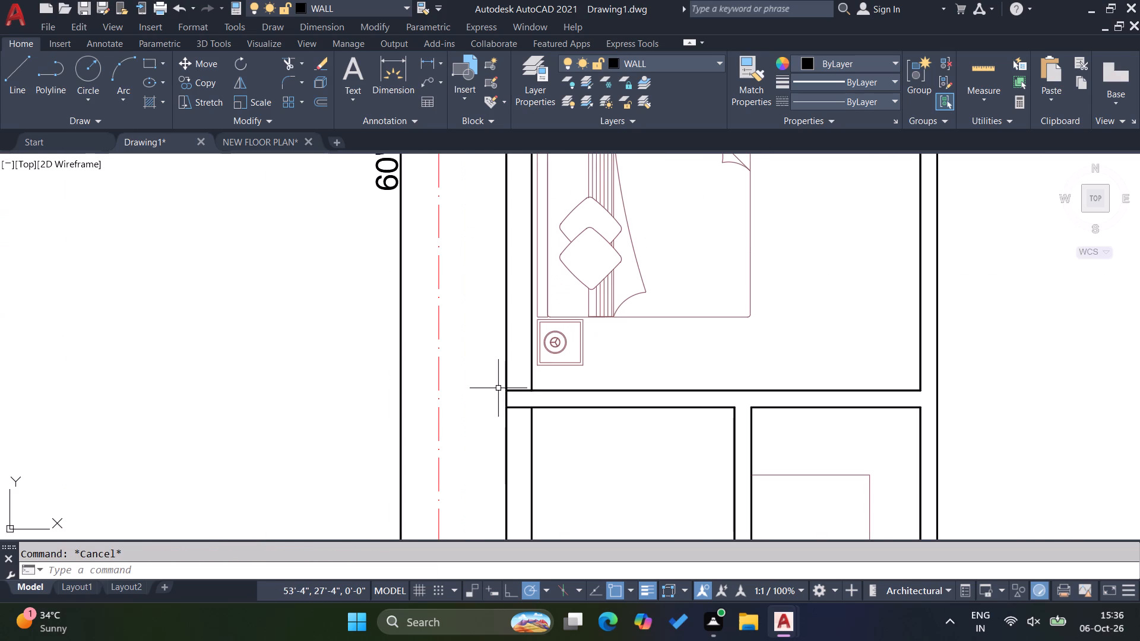
pyautogui.press('o')
pyautogui.press('Return')
pyautogui.write("4'")
pyautogui.press('Return')
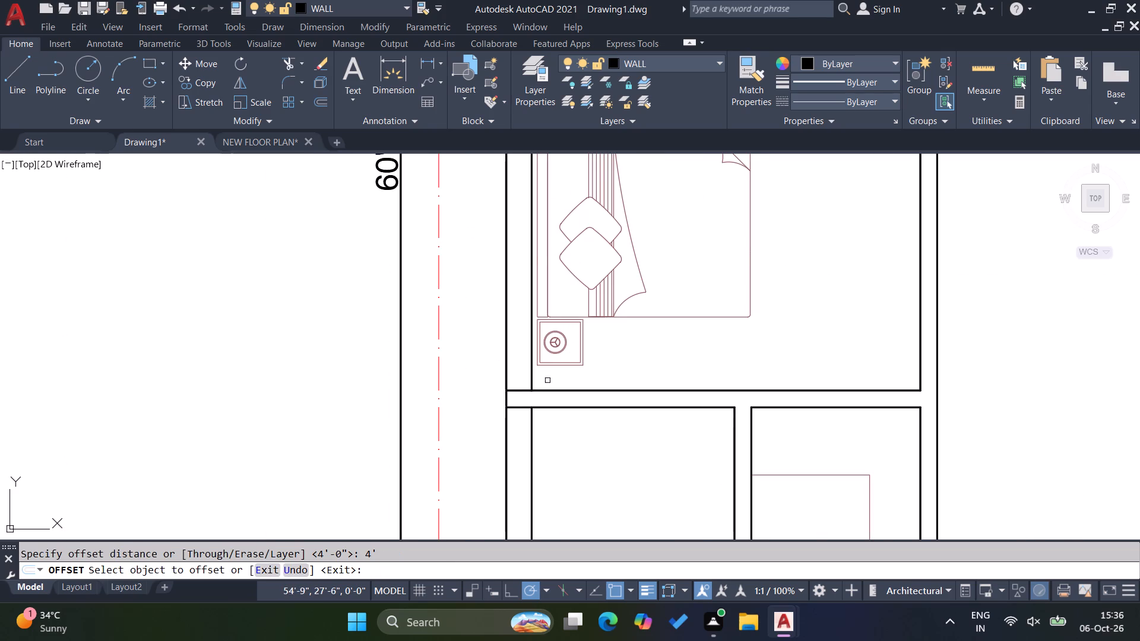
pyautogui.click(550, 390)
pyautogui.click(553, 371)
pyautogui.press('Escape')
pyautogui.press('Escape')
# Trim the left outer wall's two lines below the 4' offset line to make an opening, and remove the offset line's leftover inside the bedroom.
pyautogui.write('TR')
pyautogui.press('Return')
pyautogui.scroll(2, 535, 287)
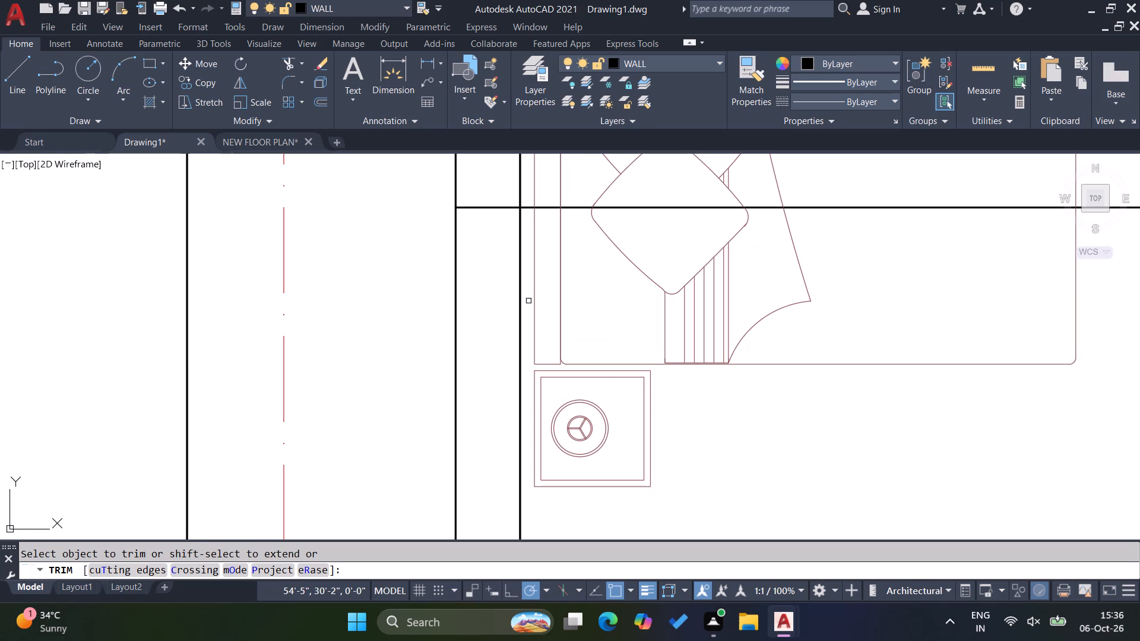
pyautogui.click(528, 300)
pyautogui.scroll(-1, 528, 300)
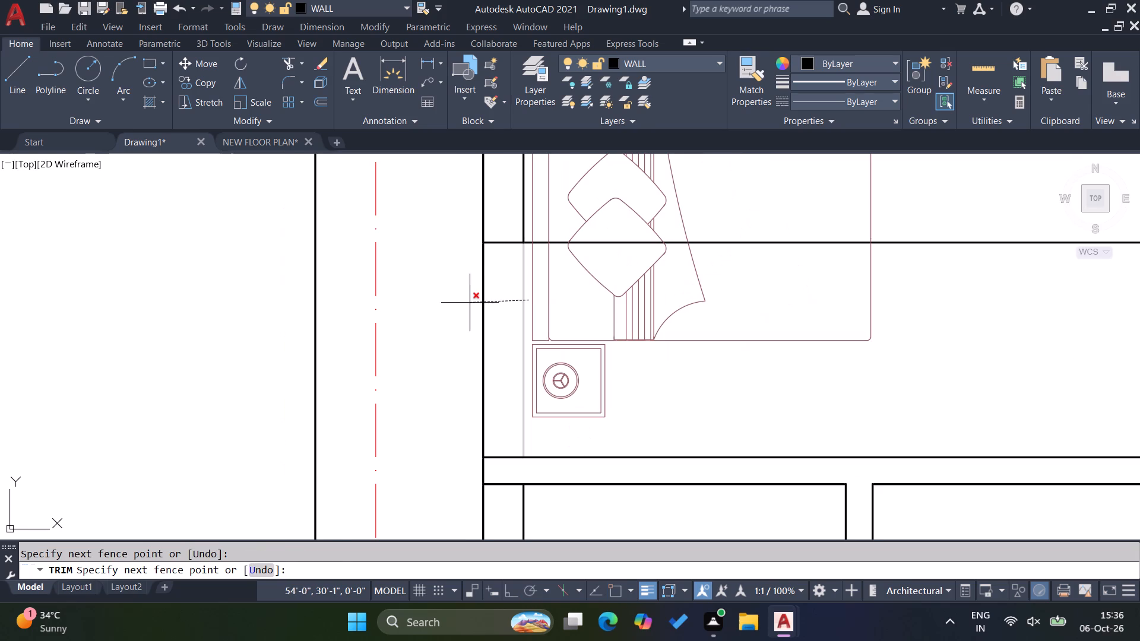
pyautogui.click(465, 303)
pyautogui.scroll(3, 521, 243)
pyautogui.click(531, 236)
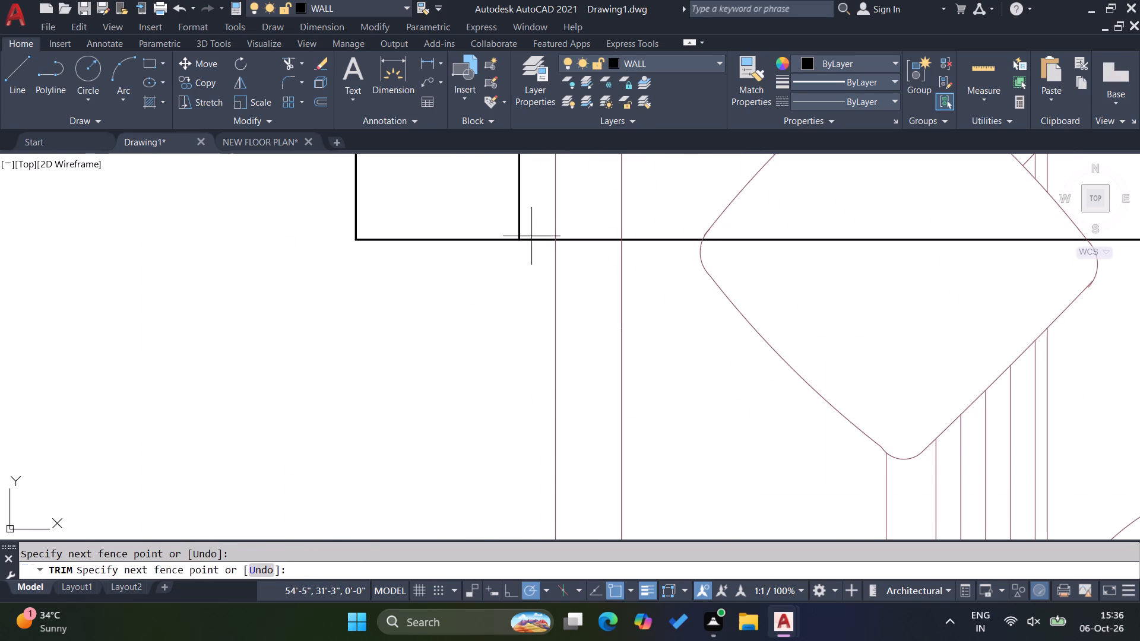
pyautogui.click(531, 262)
pyautogui.press('Escape')
pyautogui.moveTo(575, 256); pyautogui.dragTo(572, 245)
pyautogui.click(570, 218)
pyautogui.press('Delete')
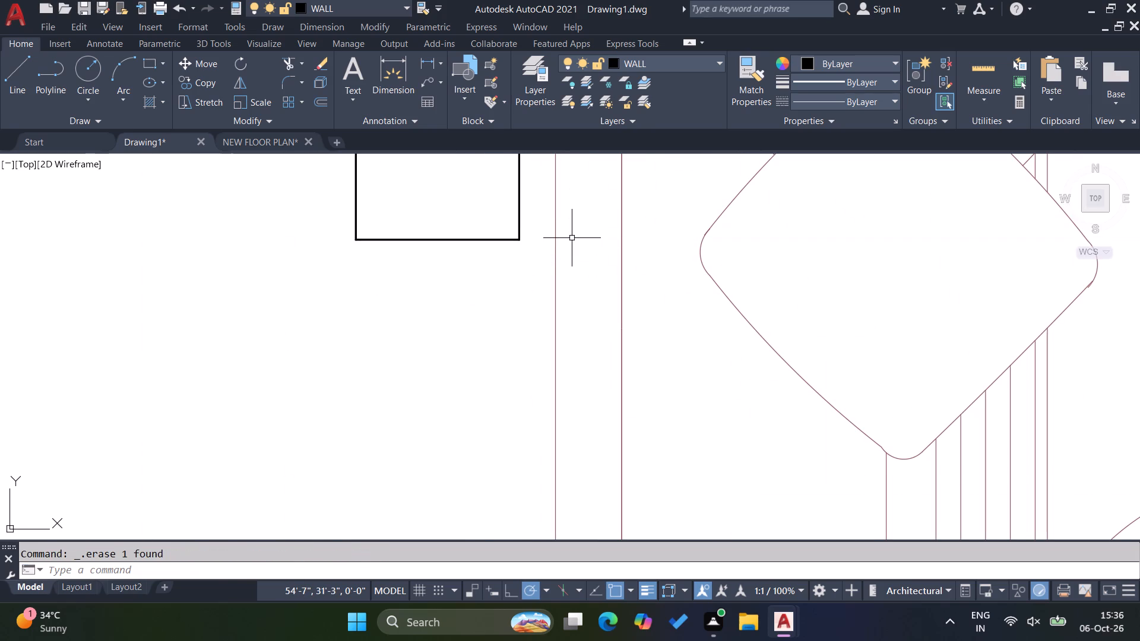
pyautogui.press('Escape')
pyautogui.press('Escape')
pyautogui.press('Escape')
pyautogui.press('Escape')
pyautogui.press('Escape')
pyautogui.press('Escape')
pyautogui.press('Escape')
pyautogui.press('Escape')
# Draw a horizontal line from the midpoint of the small lower room's right wall face to just past the right outer wall.
pyautogui.scroll(-5, 514, 239)
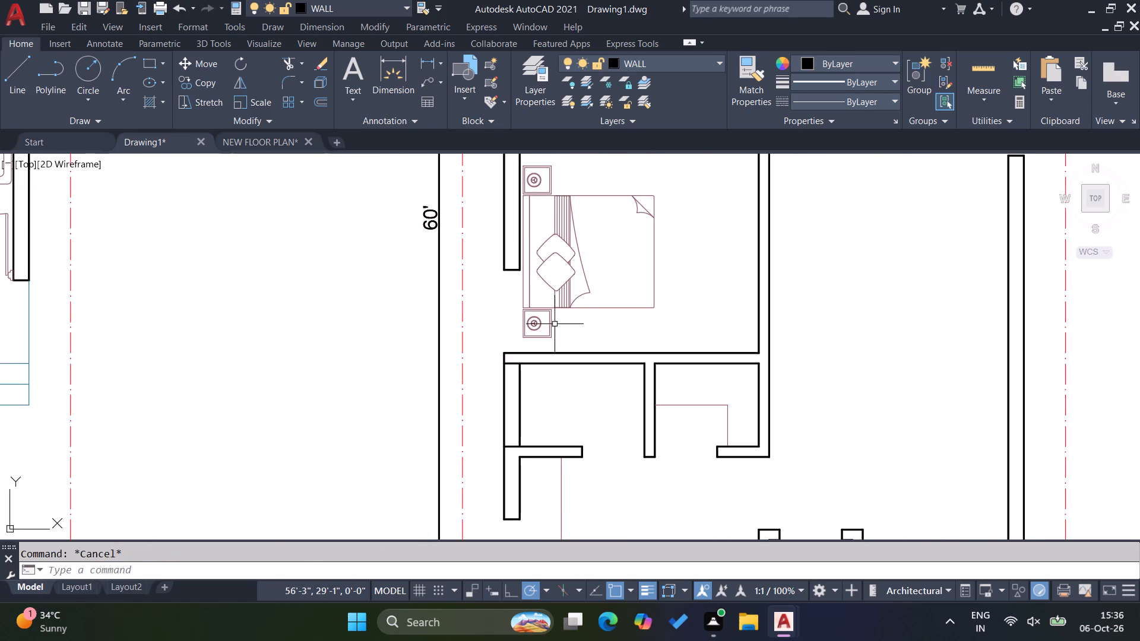
pyautogui.scroll(-3, 571, 361)
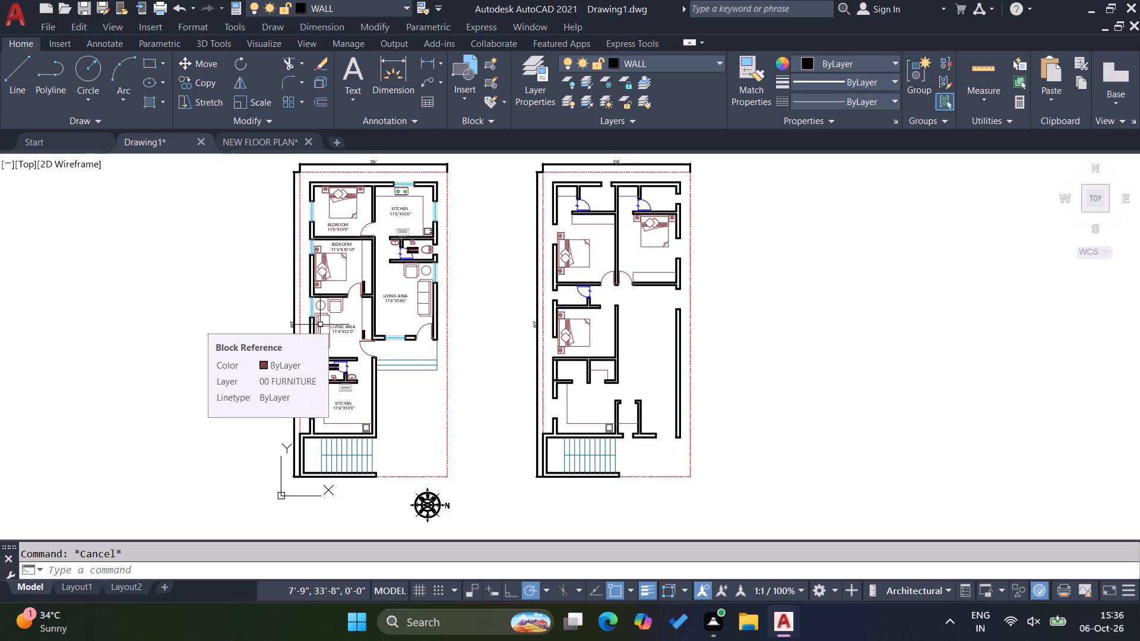
pyautogui.scroll(1, 683, 380)
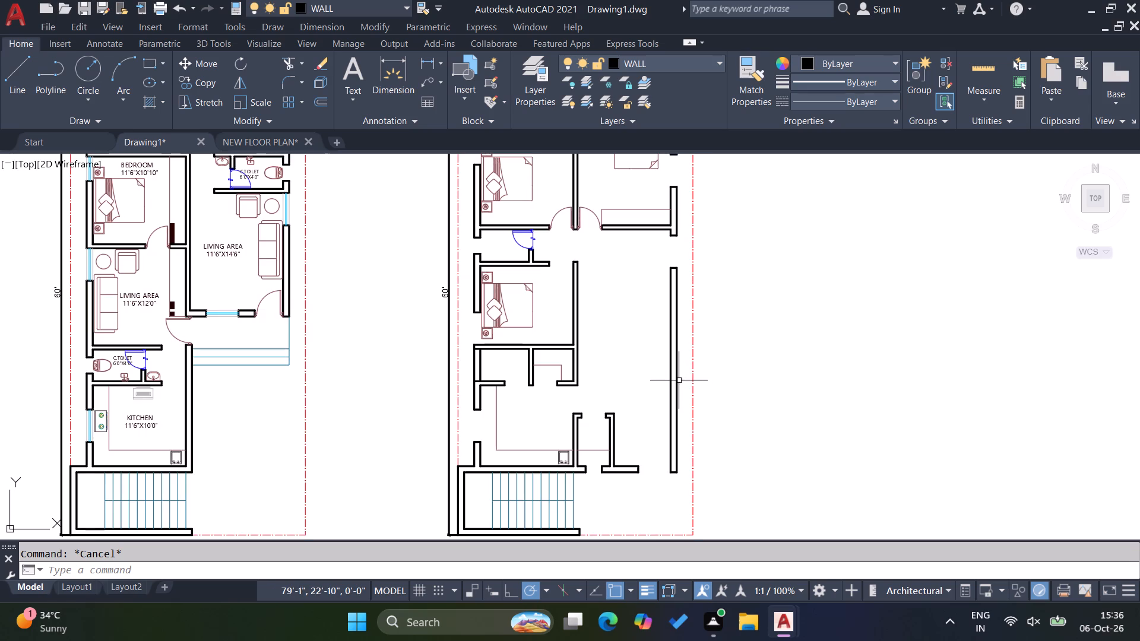
pyautogui.scroll(1, 668, 434)
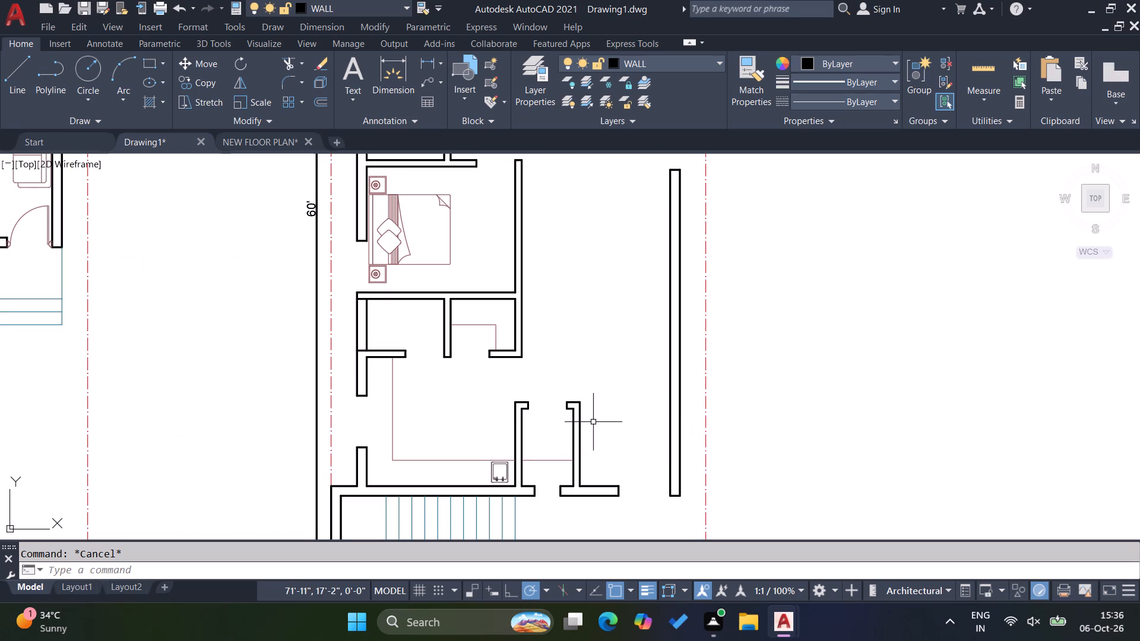
pyautogui.press('l')
pyautogui.press('Return')
pyautogui.click(581, 445)
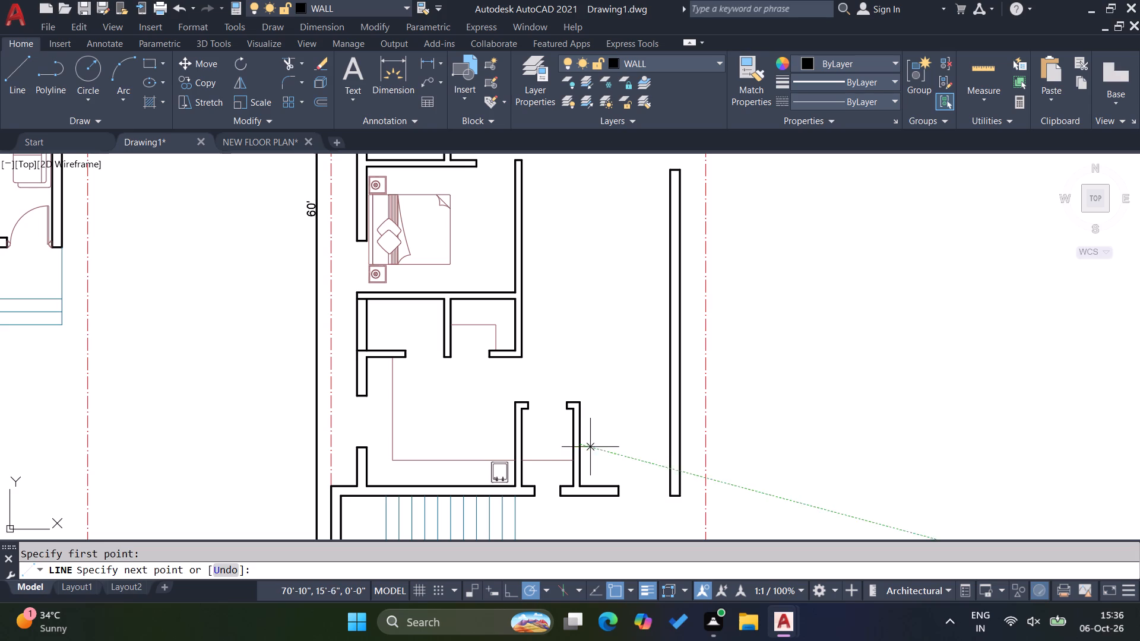
pyautogui.click(692, 442)
pyautogui.press('Escape')
pyautogui.press('Escape')
pyautogui.scroll(2, 680, 456)
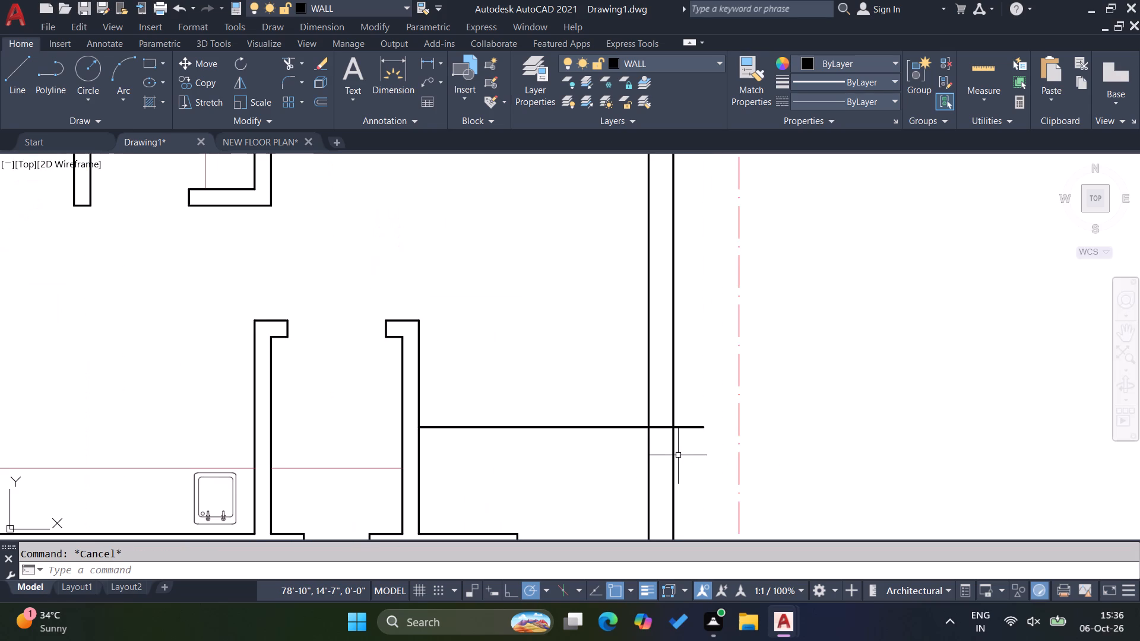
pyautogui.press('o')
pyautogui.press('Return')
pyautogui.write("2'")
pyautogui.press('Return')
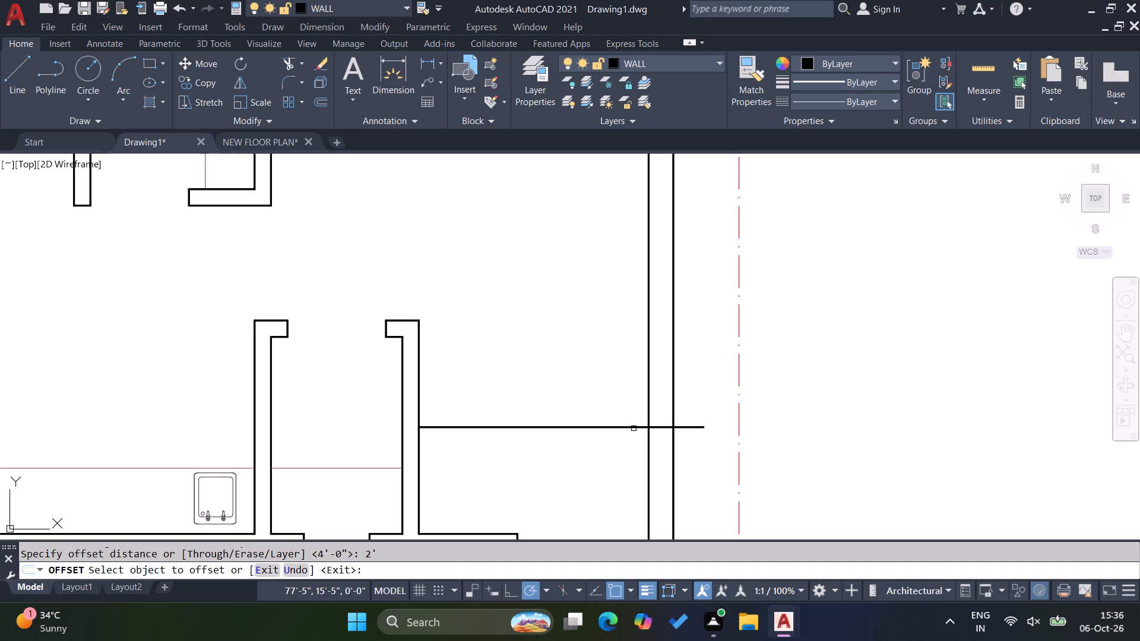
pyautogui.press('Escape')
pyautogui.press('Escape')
# Move the horizontal line up by its left end onto the top outer corner of the small lower room's right wall.
pyautogui.click(545, 457)
pyautogui.click(523, 402)
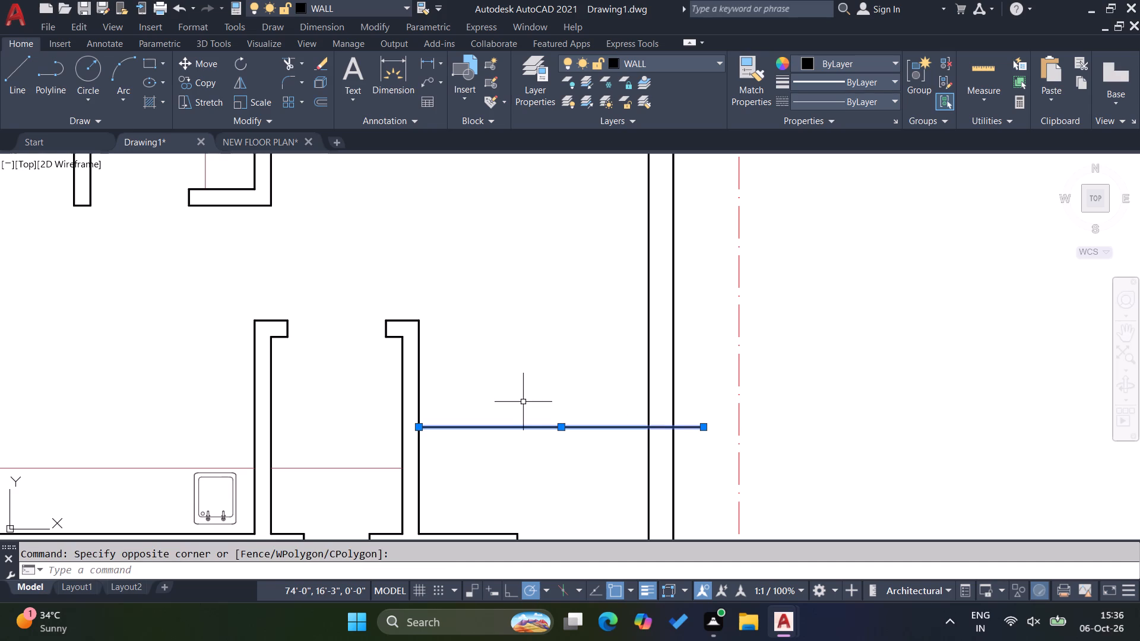
pyautogui.press('m')
pyautogui.press('Return')
pyautogui.click(423, 426)
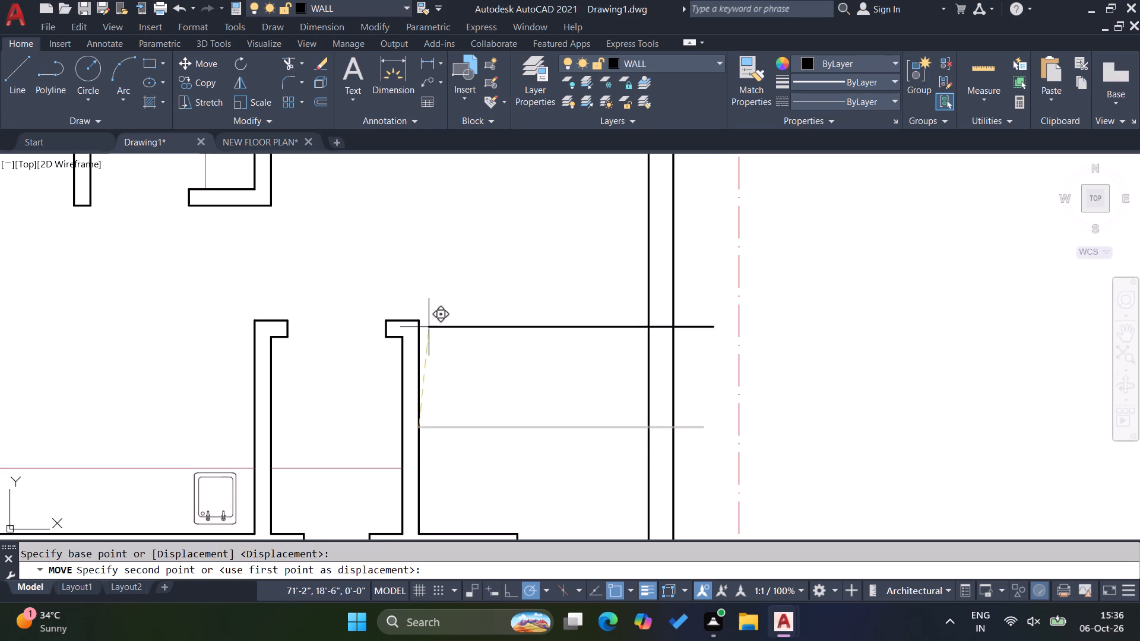
pyautogui.click(417, 317)
pyautogui.press('Escape')
pyautogui.press('Escape')
# Offset the horizontal line from the small lower room's top right corner 4' downward, across the right outer wall.
pyautogui.press('o')
pyautogui.press('Return')
pyautogui.press('4')
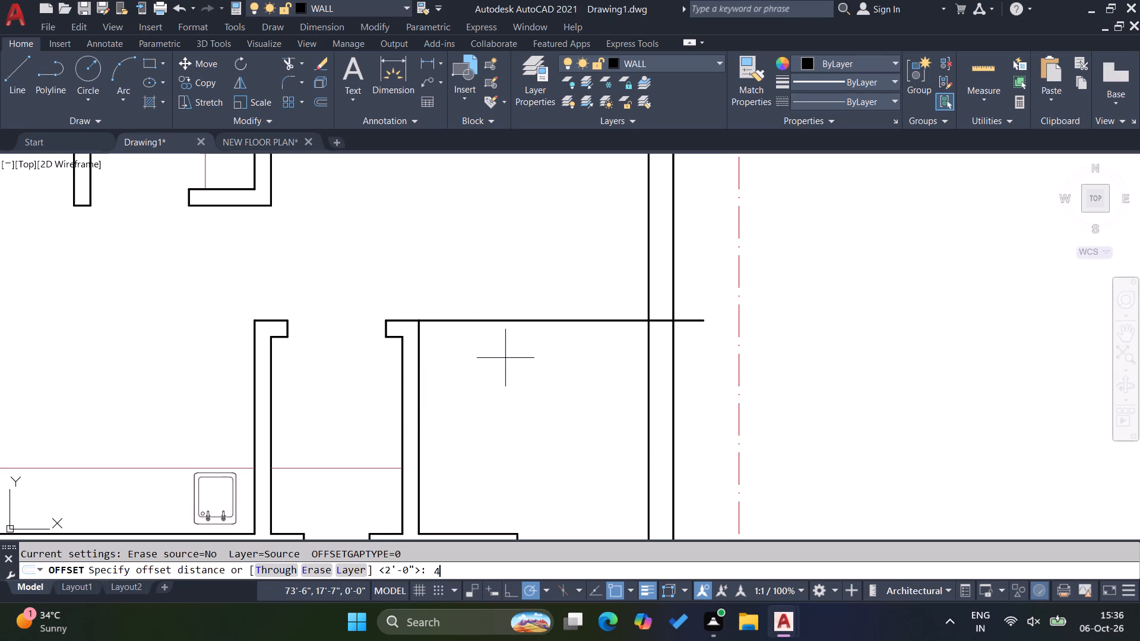
pyautogui.press("'")
pyautogui.press('Return')
pyautogui.click(520, 322)
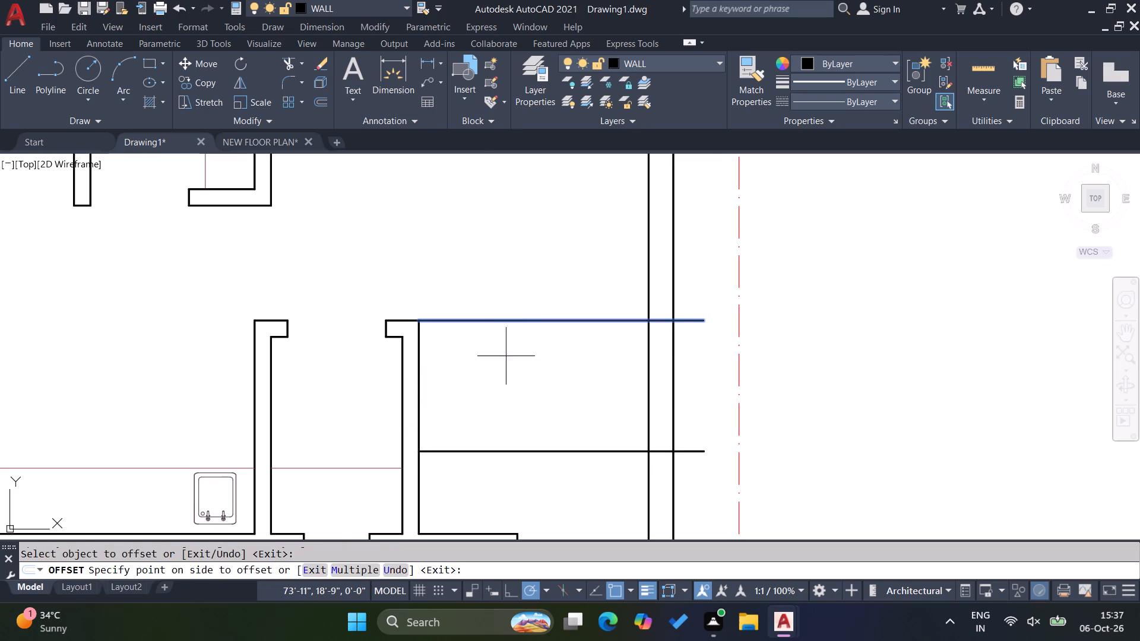
pyautogui.click(512, 382)
pyautogui.press('Escape')
pyautogui.press('Escape')
# Trim the right outer wall between the two horizontal lines to make an opening, and trim off both lines' excess on either side.
pyautogui.write('TR')
pyautogui.press('Return')
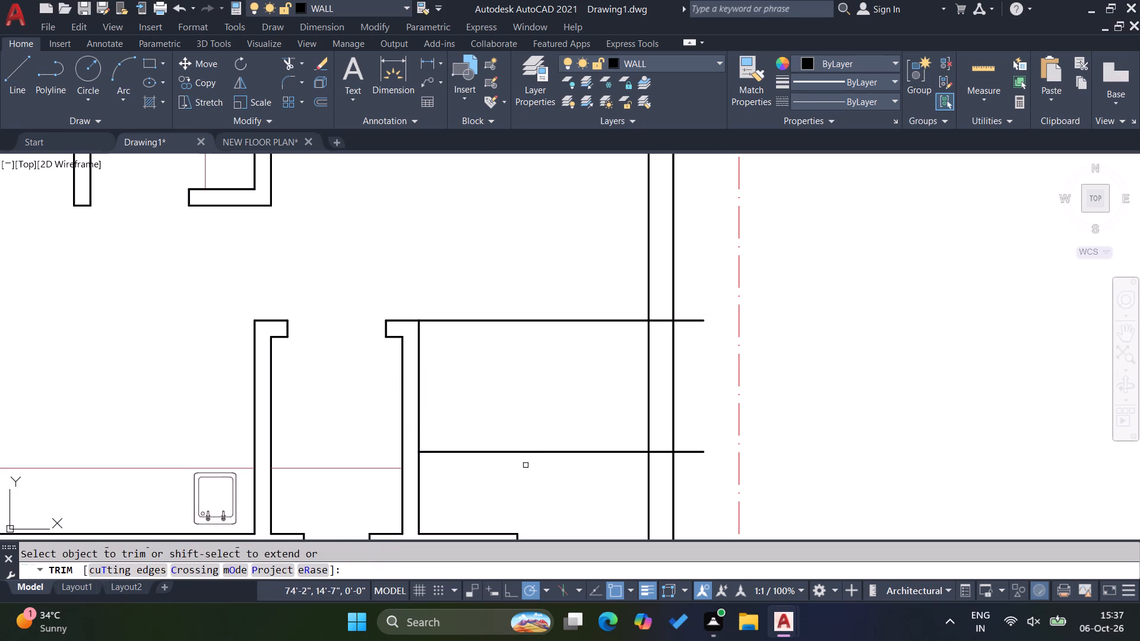
pyautogui.moveTo(522, 474); pyautogui.dragTo(520, 464)
pyautogui.click(509, 278)
pyautogui.click(650, 356)
pyautogui.click(688, 361)
pyautogui.click(629, 352)
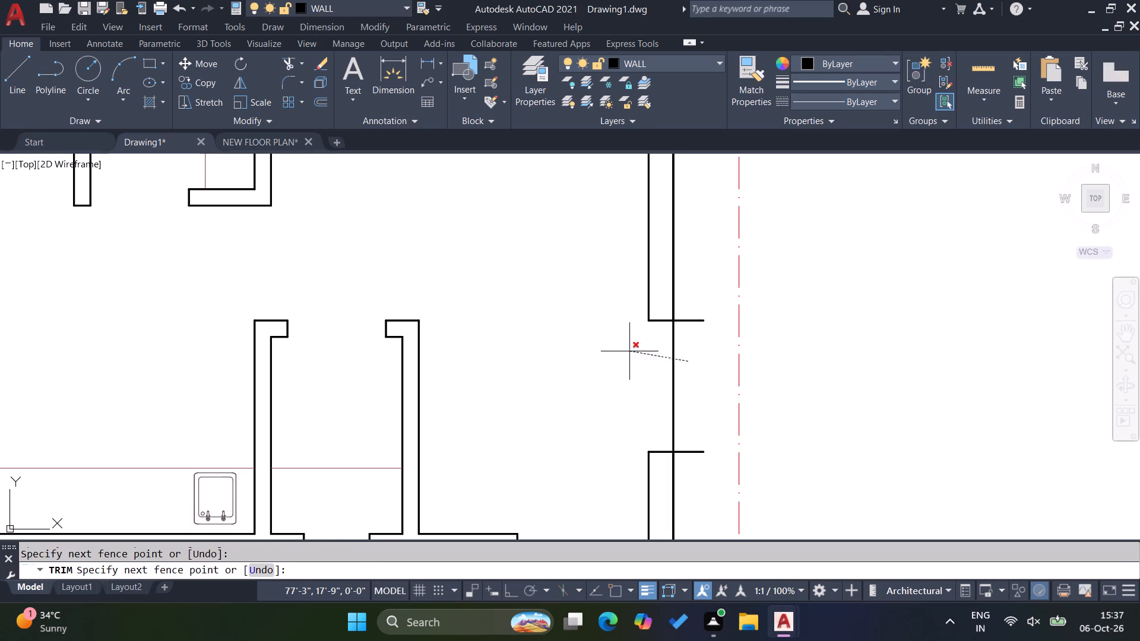
pyautogui.click(698, 307)
pyautogui.click(699, 458)
pyautogui.press('Escape')
pyautogui.press('Escape')
pyautogui.scroll(-3, 574, 339)
pyautogui.press('Escape')
pyautogui.press('Escape')
pyautogui.press('Escape')
pyautogui.press('Escape')
pyautogui.scroll(-1, 582, 351)
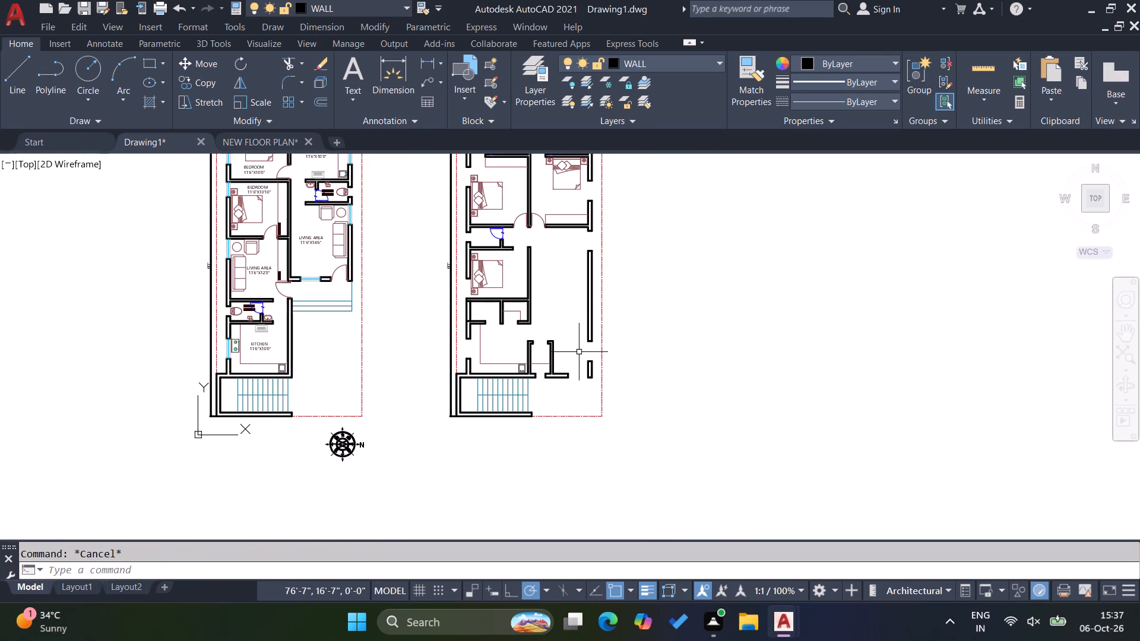
# Copy the first plan's lower kitchen window into the second plan's lower-left wall opening and the new opening in the right outer wall.
pyautogui.scroll(6, 211, 347)
pyautogui.click(460, 445)
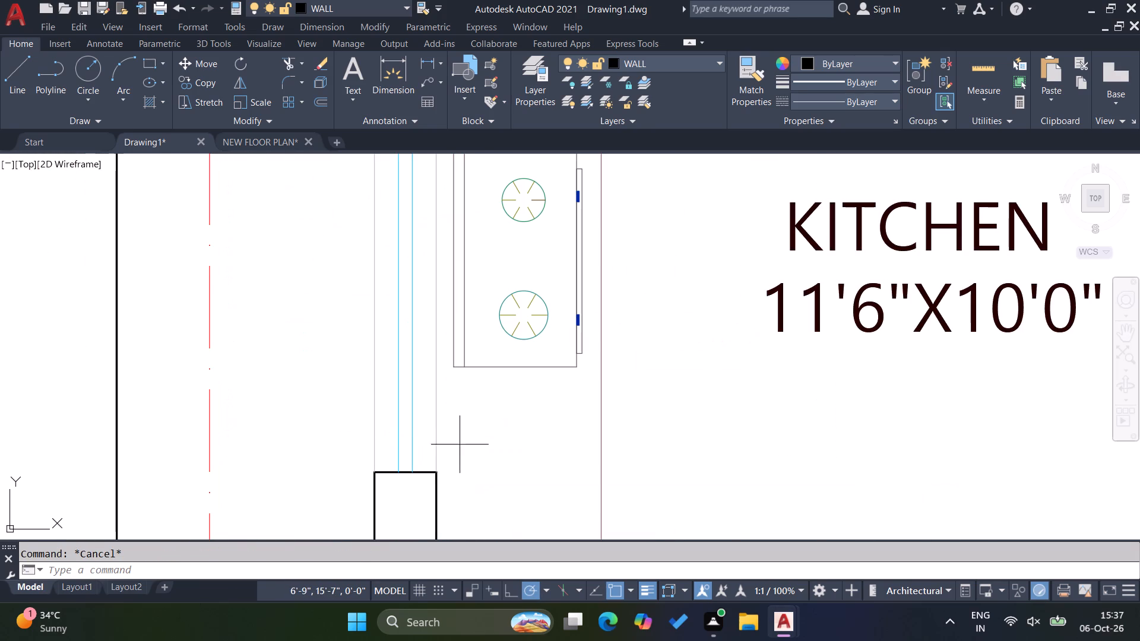
pyautogui.click(326, 422)
pyautogui.write('CO')
pyautogui.press('Return')
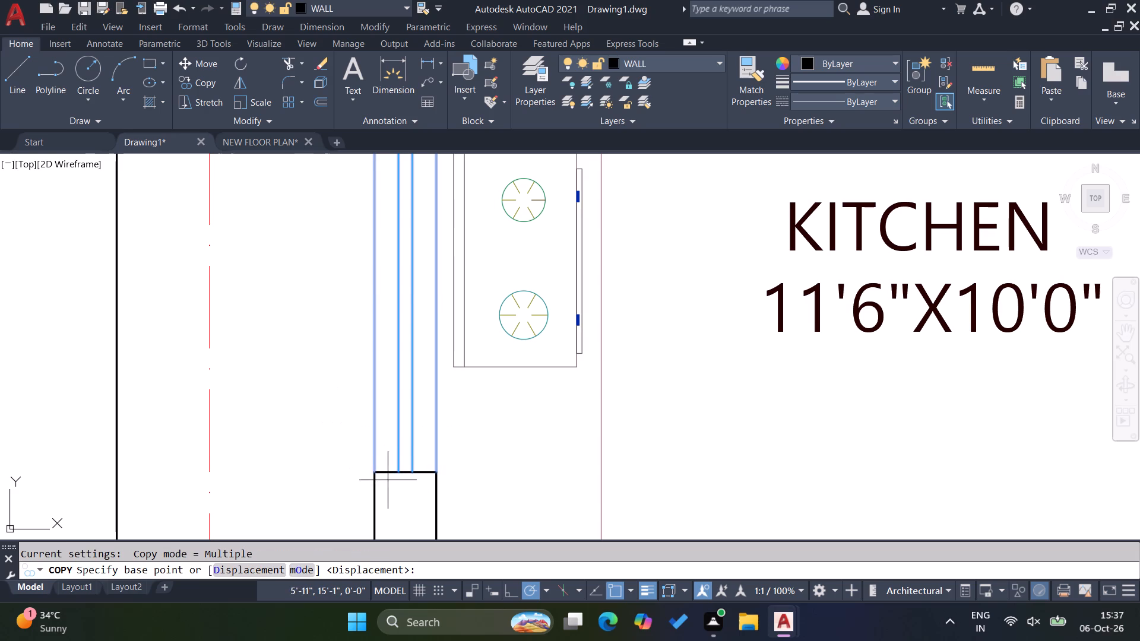
pyautogui.click(378, 472)
pyautogui.scroll(-5, 359, 365)
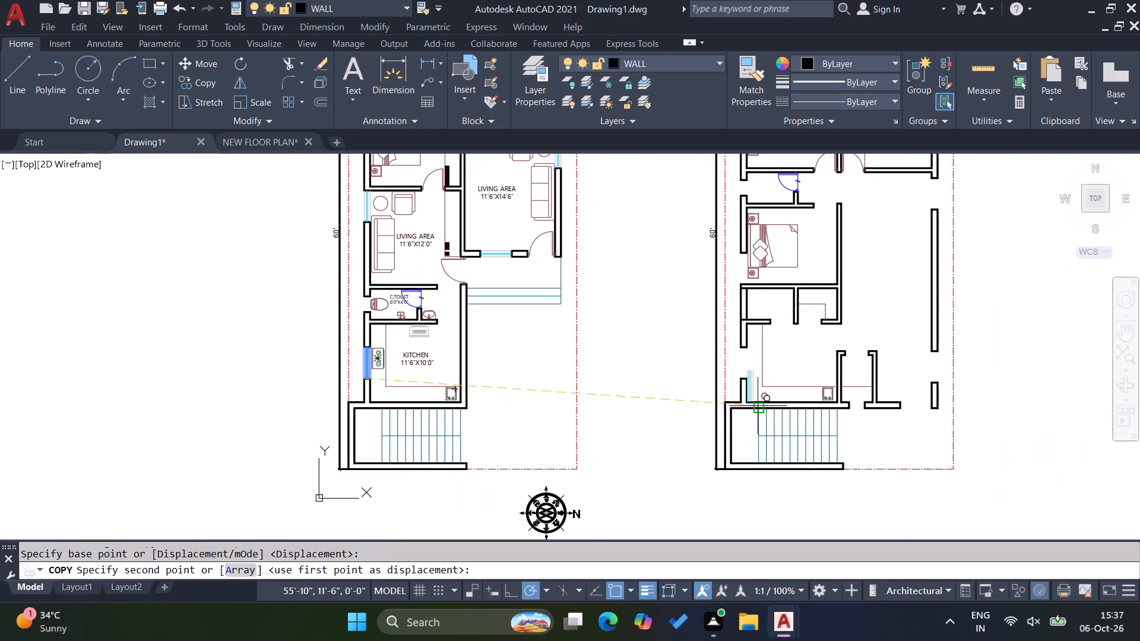
pyautogui.scroll(2, 749, 382)
pyautogui.click(720, 372)
pyautogui.scroll(-2, 606, 450)
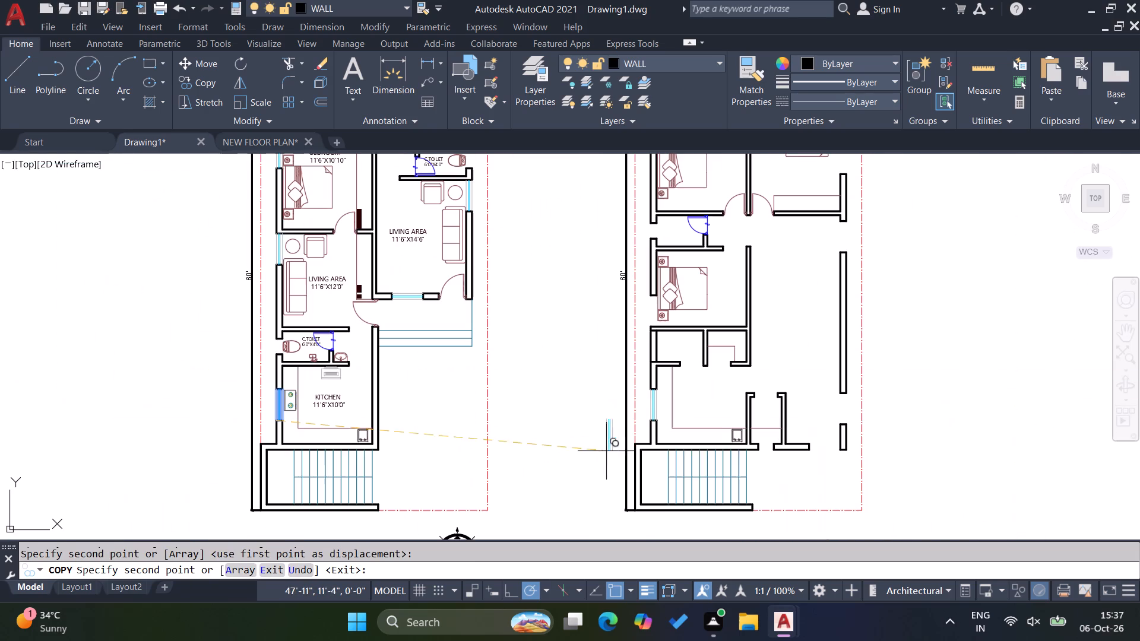
pyautogui.scroll(3, 845, 425)
pyautogui.click(809, 422)
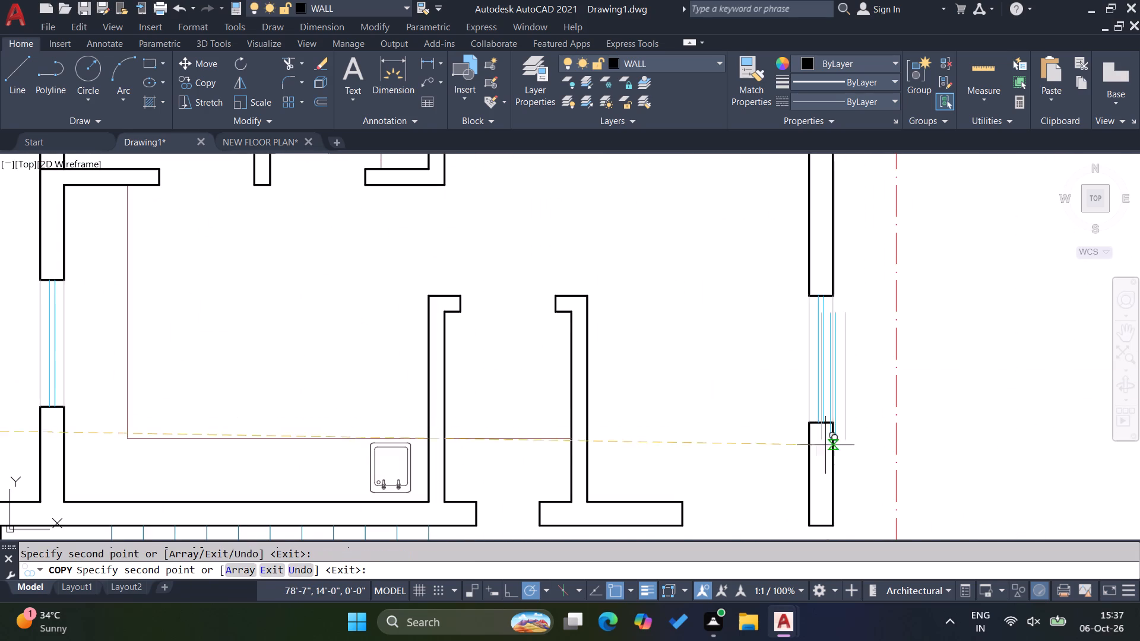
# Place window copies in the left outer wall openings of the second plan's lower bedroom and upper left bedroom.
pyautogui.scroll(-3, 829, 474)
pyautogui.scroll(3, 632, 353)
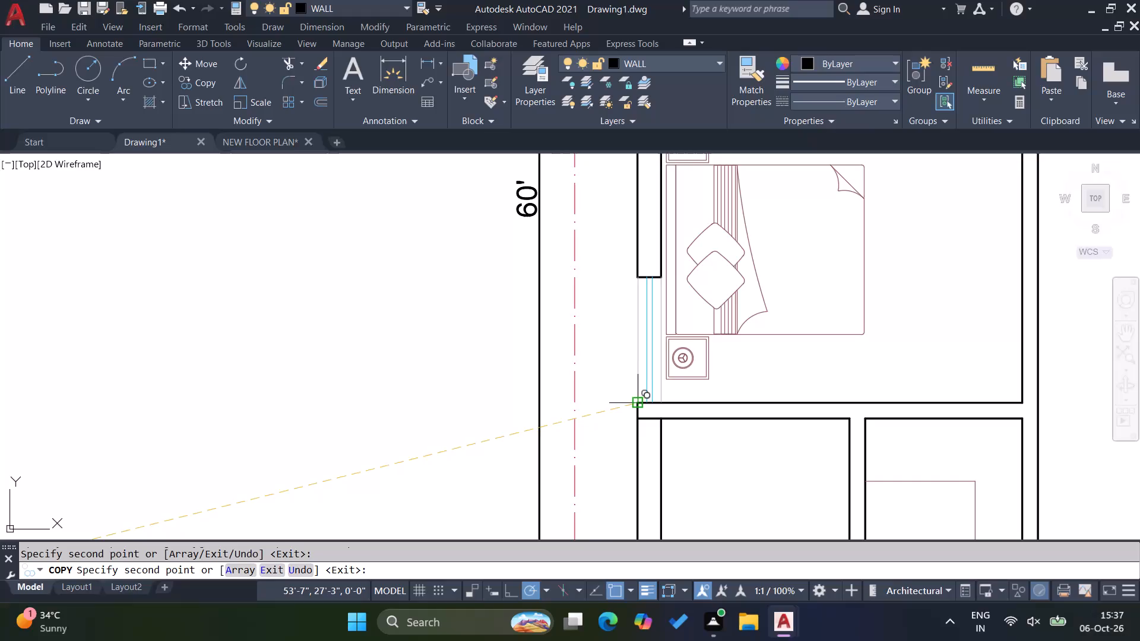
pyautogui.click(637, 407)
pyautogui.scroll(-3, 686, 464)
pyautogui.scroll(3, 657, 278)
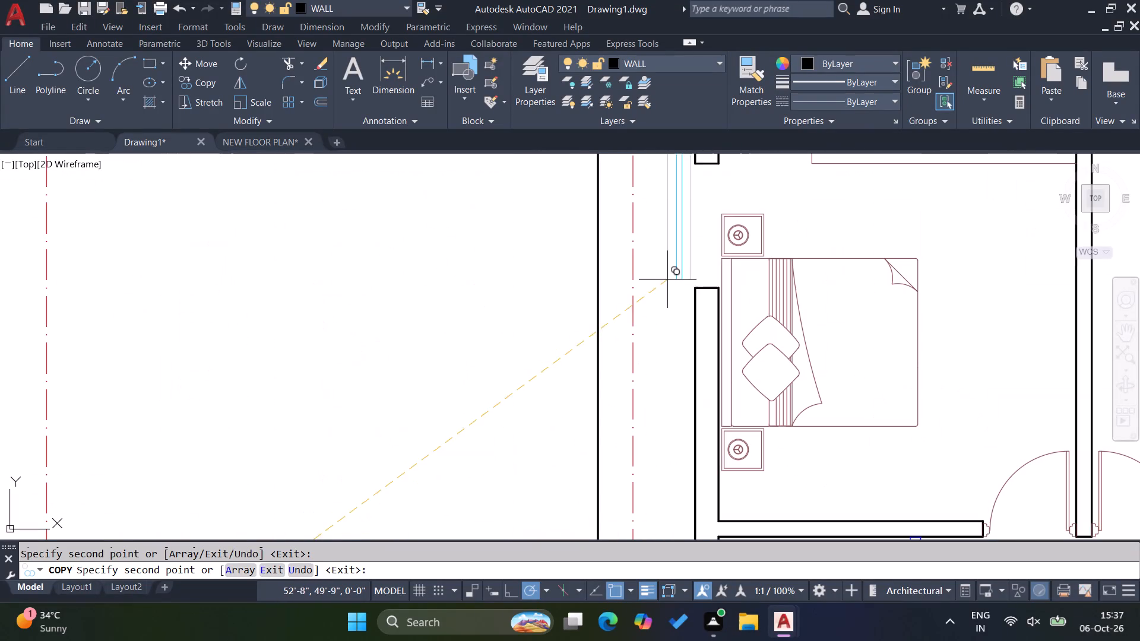
pyautogui.click(699, 285)
# Place window copies in the right outer wall openings beside the upper right bedroom and just below that bedroom's bottom wall.
pyautogui.scroll(-3, 489, 402)
pyautogui.scroll(3, 719, 387)
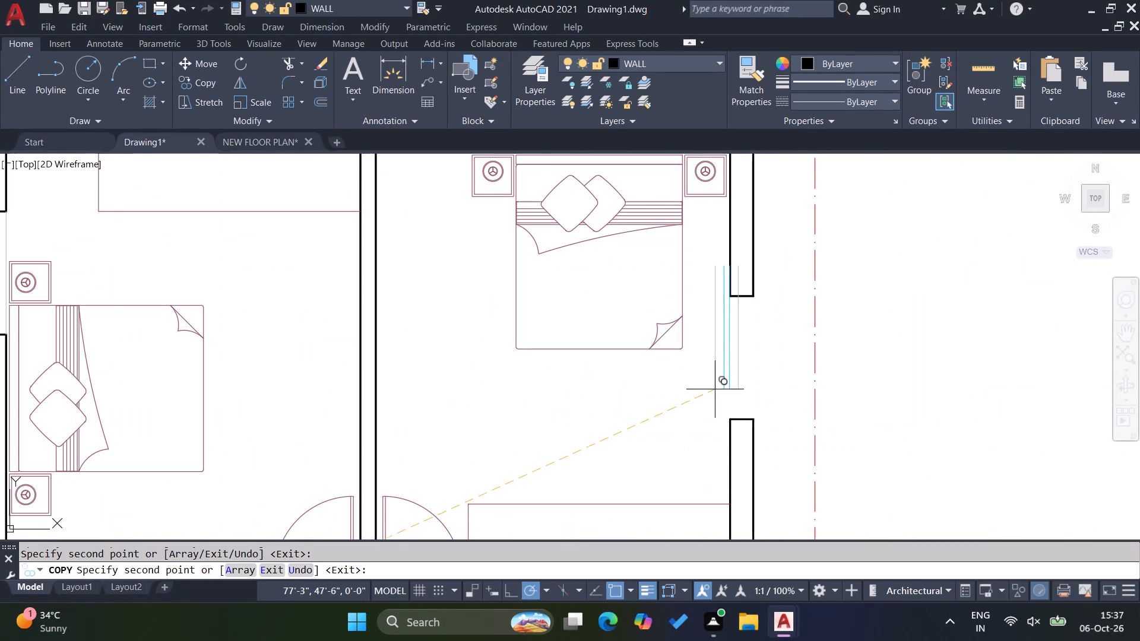
pyautogui.click(731, 422)
pyautogui.scroll(-2, 667, 454)
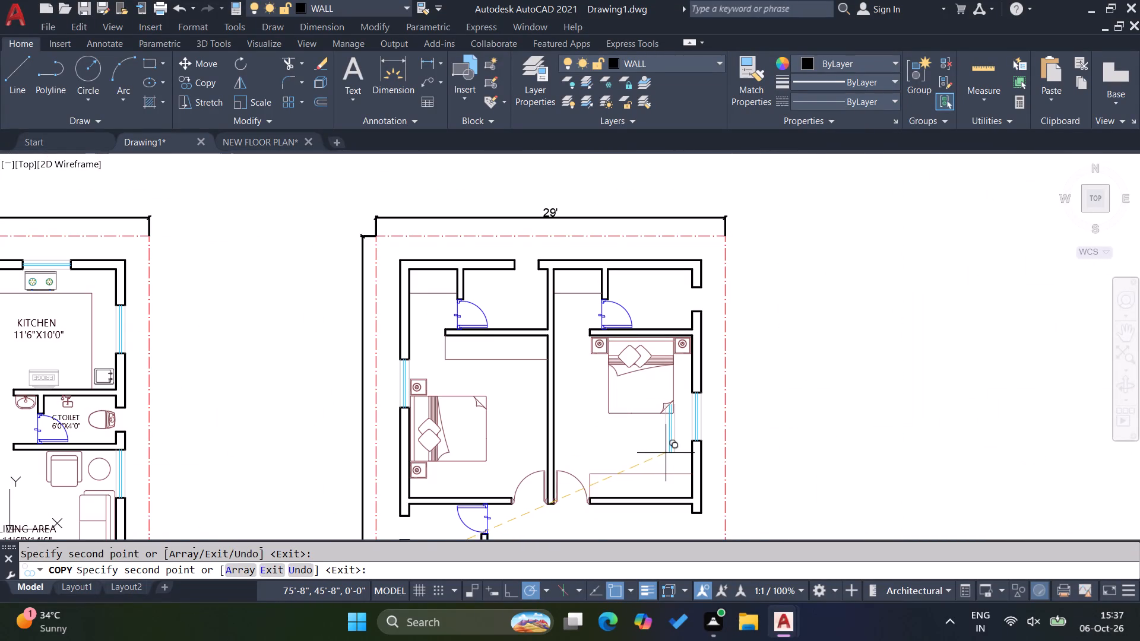
pyautogui.scroll(-3, 660, 423)
pyautogui.scroll(5, 679, 448)
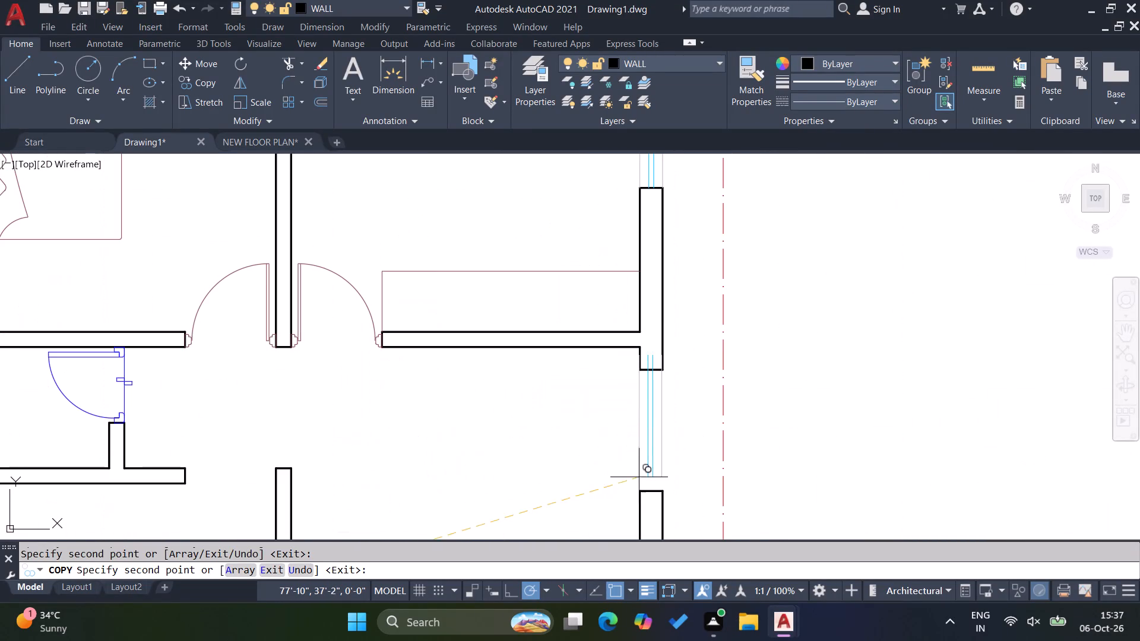
pyautogui.click(641, 487)
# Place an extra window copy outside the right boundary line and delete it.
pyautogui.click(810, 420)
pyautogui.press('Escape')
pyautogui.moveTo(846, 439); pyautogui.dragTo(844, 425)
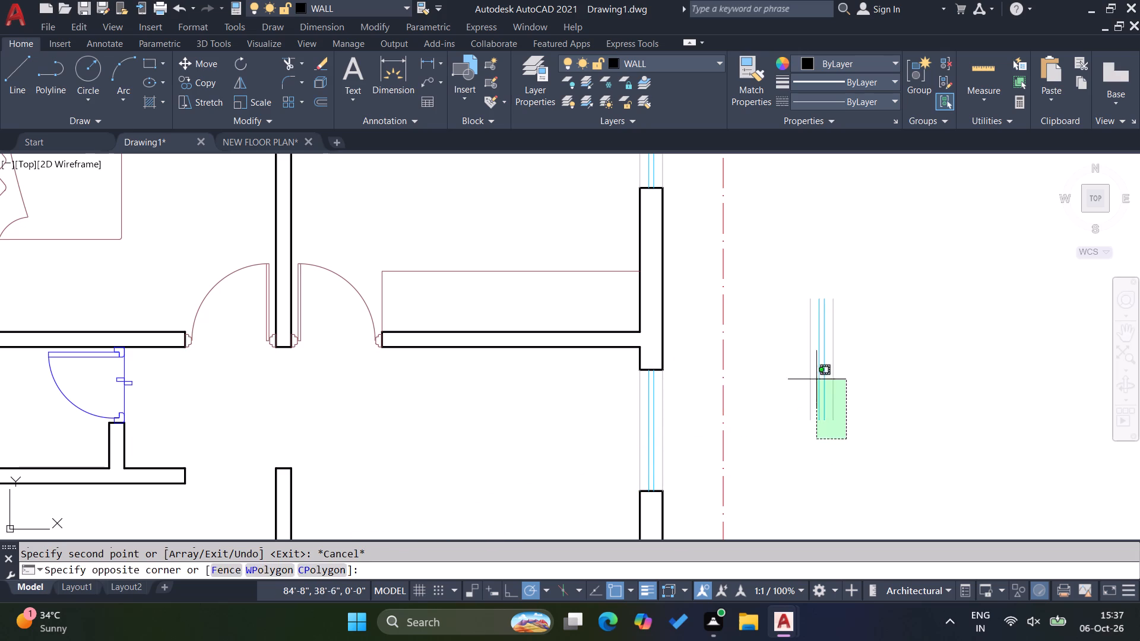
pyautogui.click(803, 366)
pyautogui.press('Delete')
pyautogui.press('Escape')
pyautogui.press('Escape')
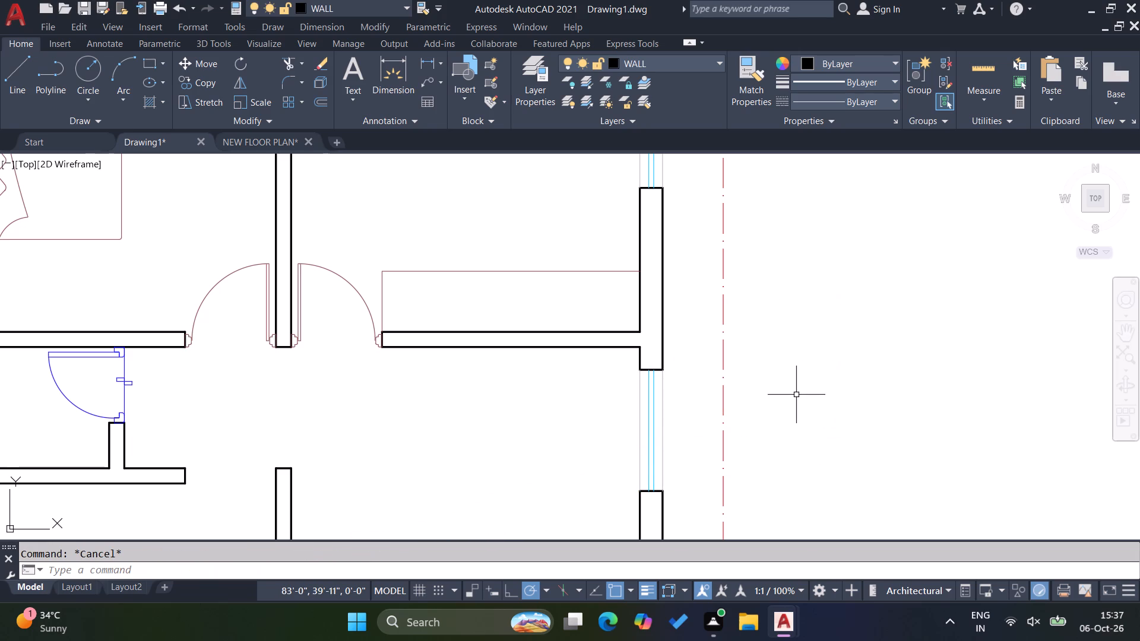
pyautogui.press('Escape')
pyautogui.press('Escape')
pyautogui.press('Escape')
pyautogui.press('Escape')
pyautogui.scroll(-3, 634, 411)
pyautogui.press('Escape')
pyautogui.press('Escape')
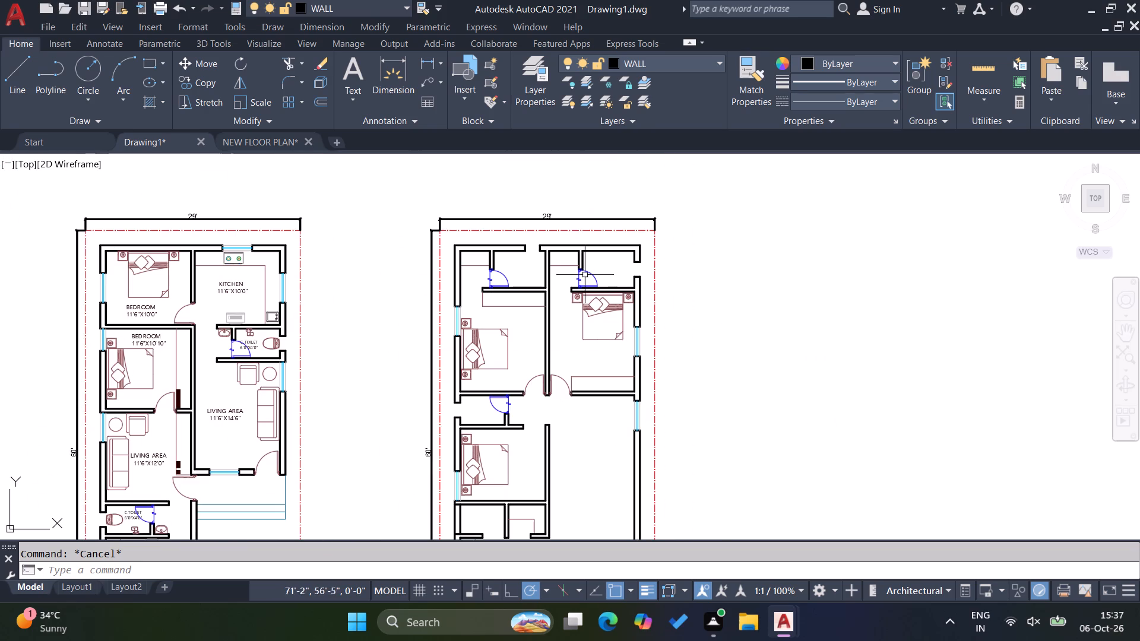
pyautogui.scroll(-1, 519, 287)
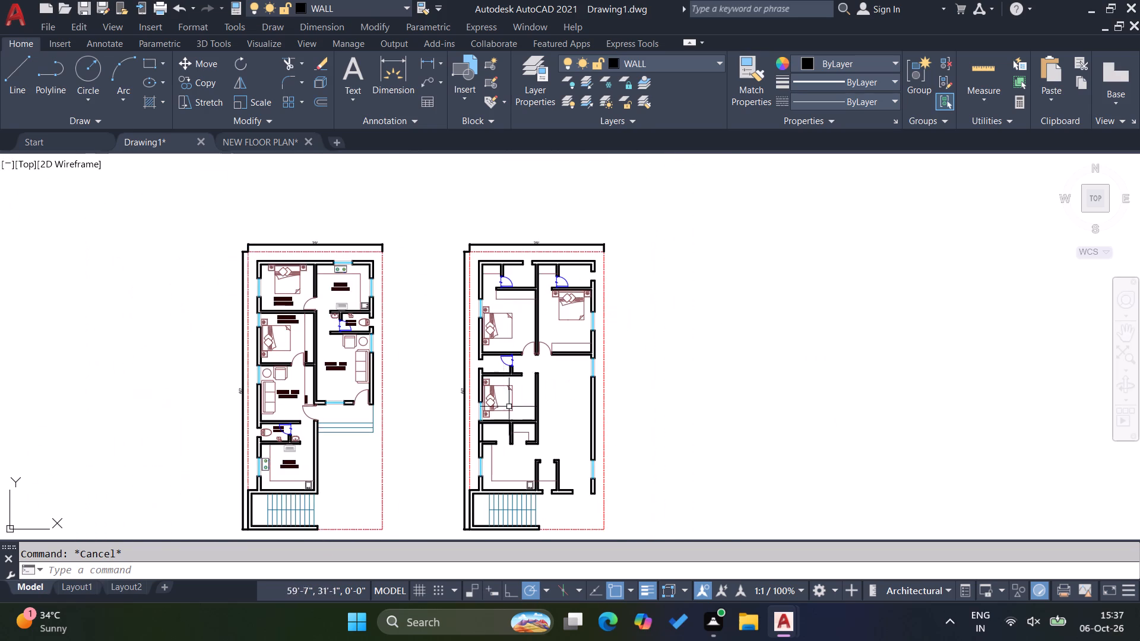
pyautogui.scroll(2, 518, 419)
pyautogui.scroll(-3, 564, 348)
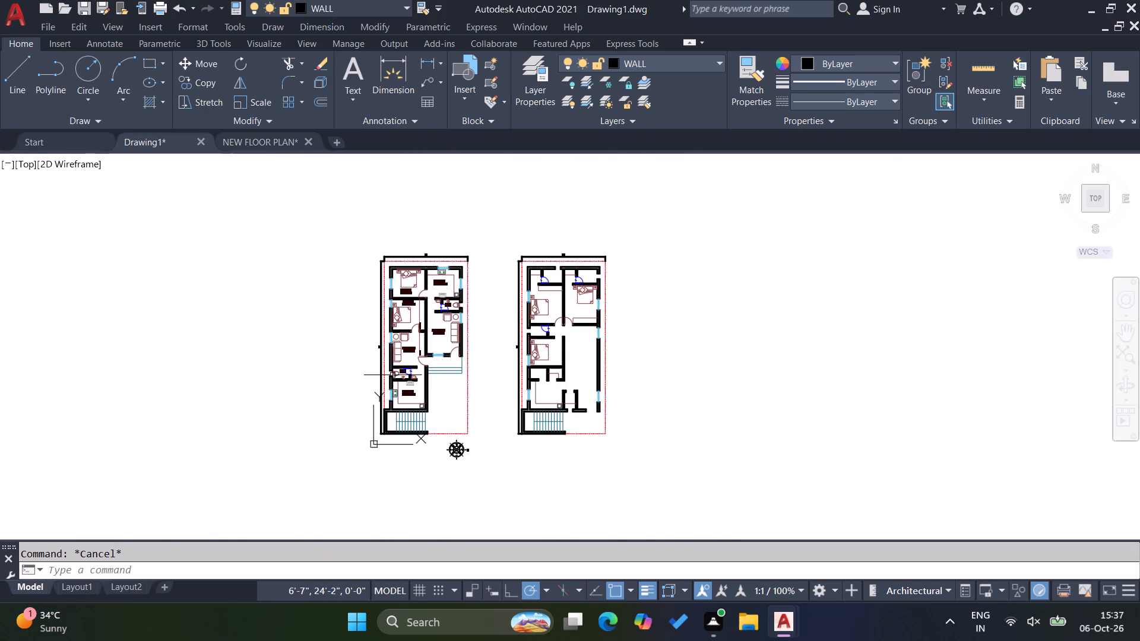
# Copy the WC, shower, washbasin and C.TOILET 6'0"X4'0" label from the first plan's lower toilet into the second plan's middle left toilet.
pyautogui.scroll(2, 394, 375)
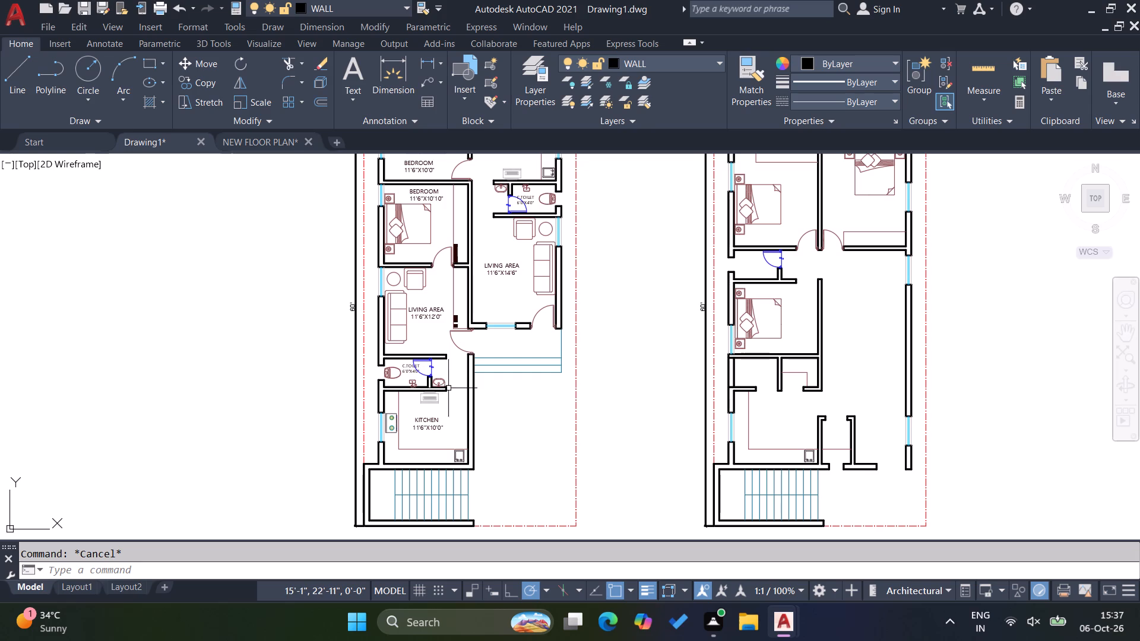
pyautogui.scroll(3, 420, 381)
pyautogui.click(402, 387)
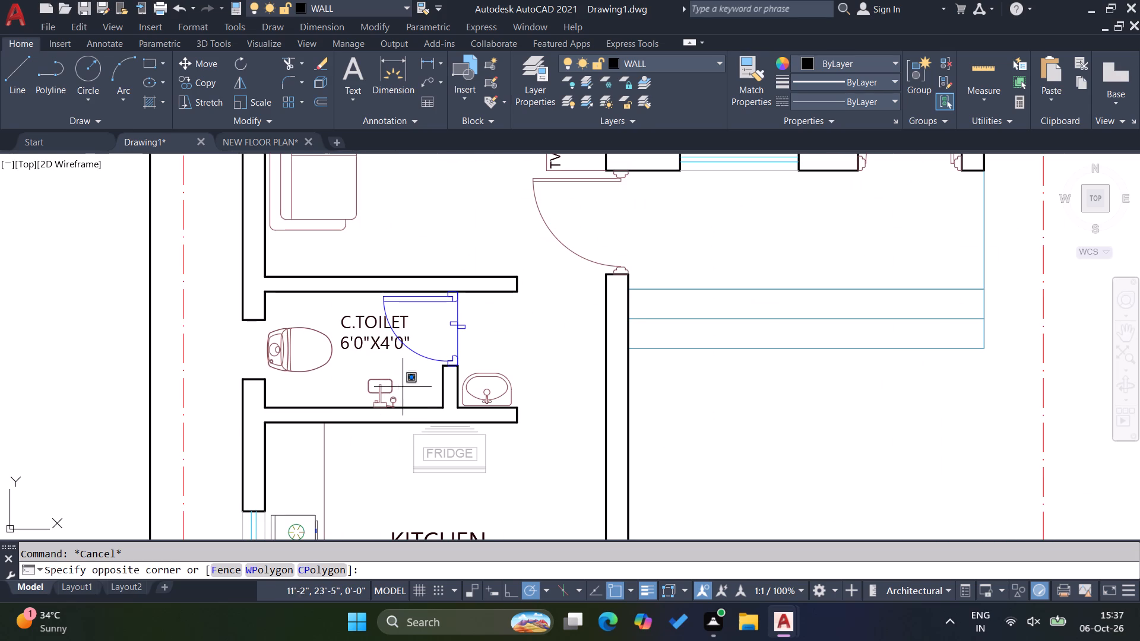
pyautogui.click(305, 357)
pyautogui.click(473, 379)
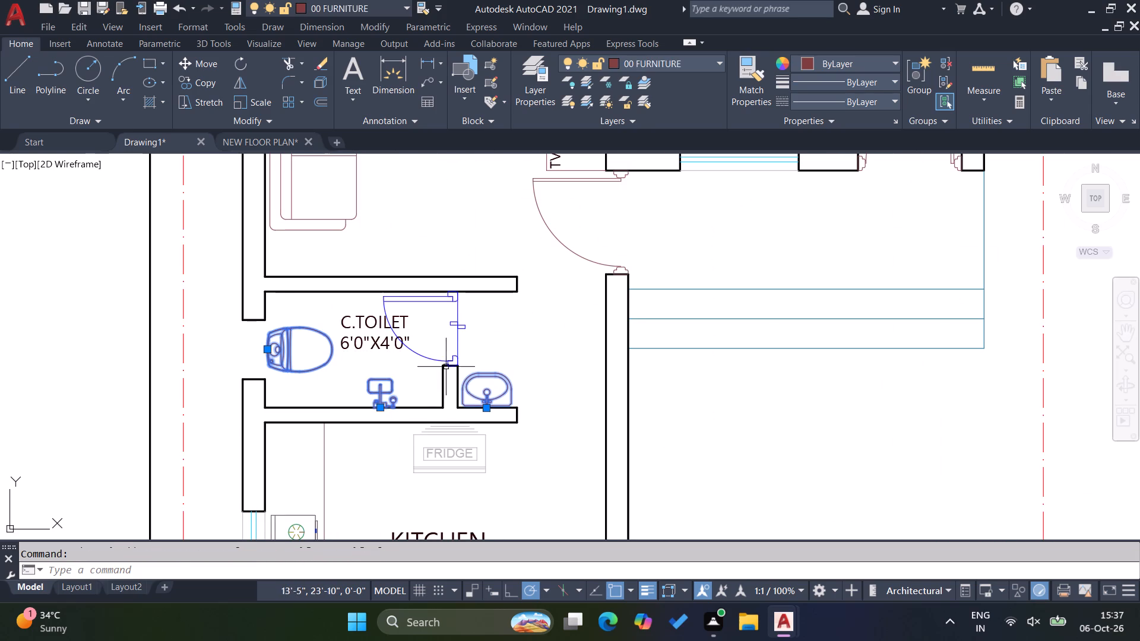
pyautogui.click(370, 355)
pyautogui.click(361, 338)
pyautogui.write('CO')
pyautogui.press('Return')
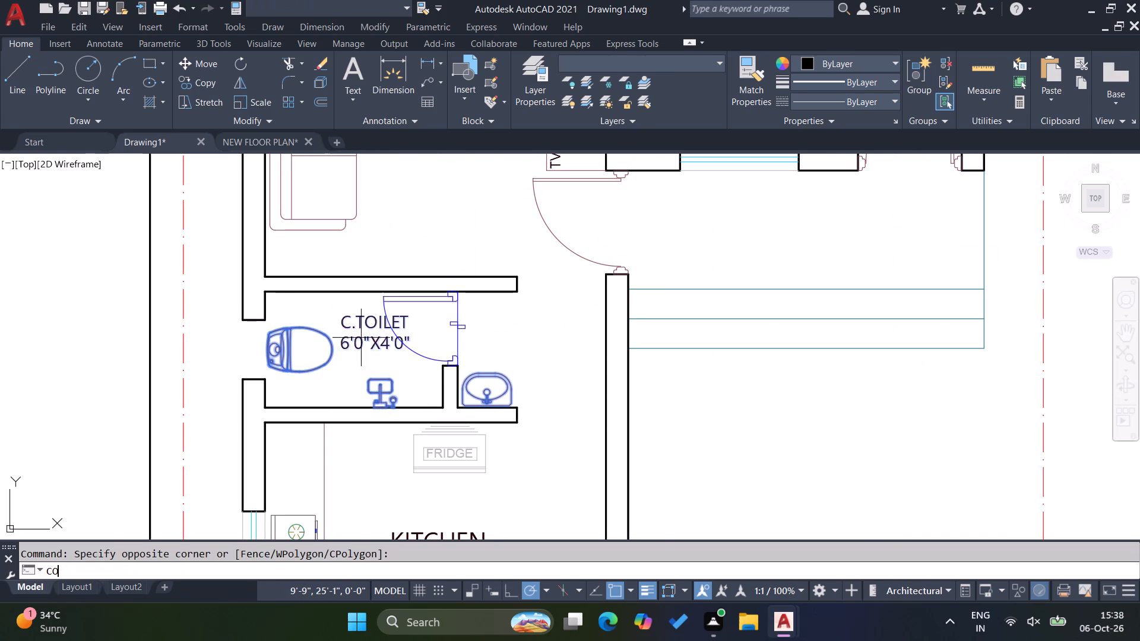
pyautogui.click(261, 291)
pyautogui.scroll(-3, 356, 342)
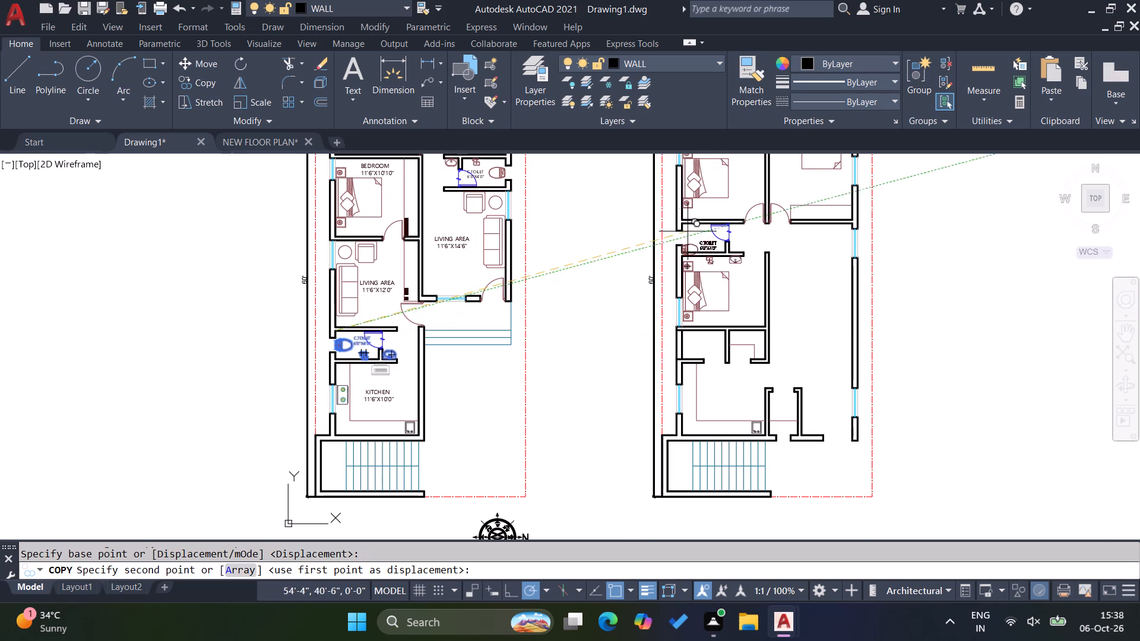
pyautogui.scroll(3, 698, 205)
pyautogui.click(653, 250)
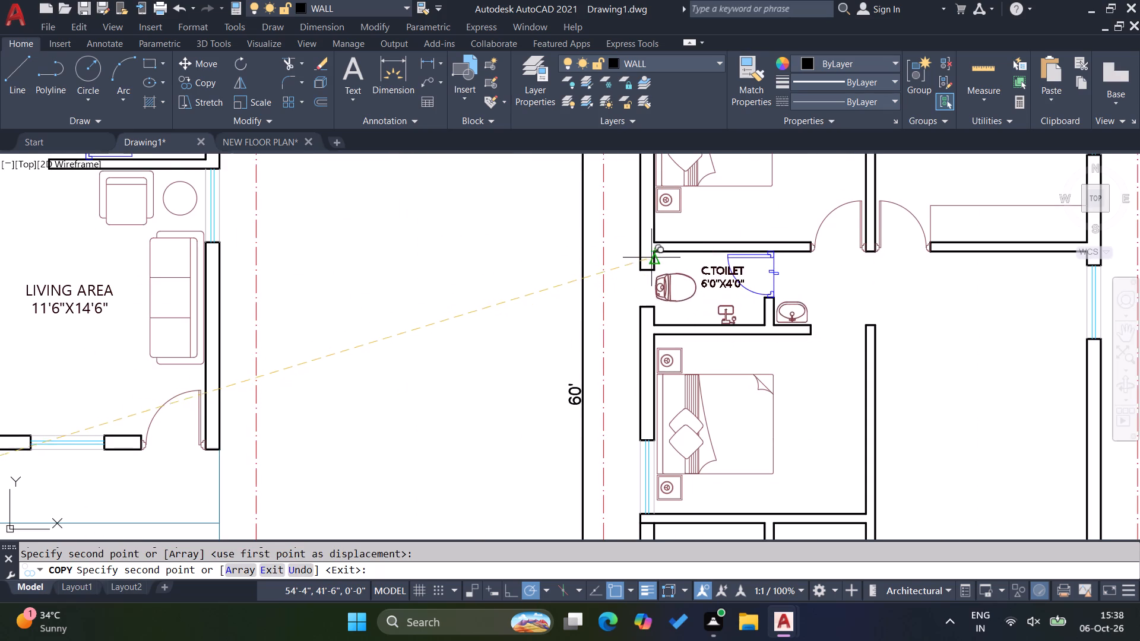
# Place another copy of the toilet fixtures and label in the empty space beside the second plan's top right corner.
pyautogui.scroll(-1, 365, 342)
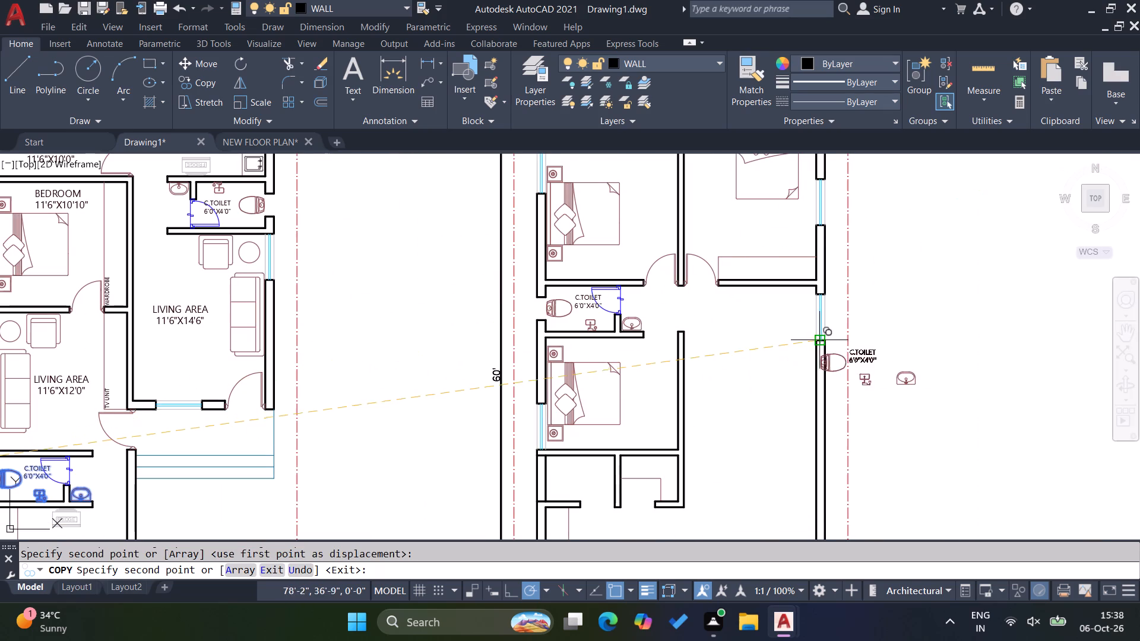
pyautogui.scroll(-2, 851, 367)
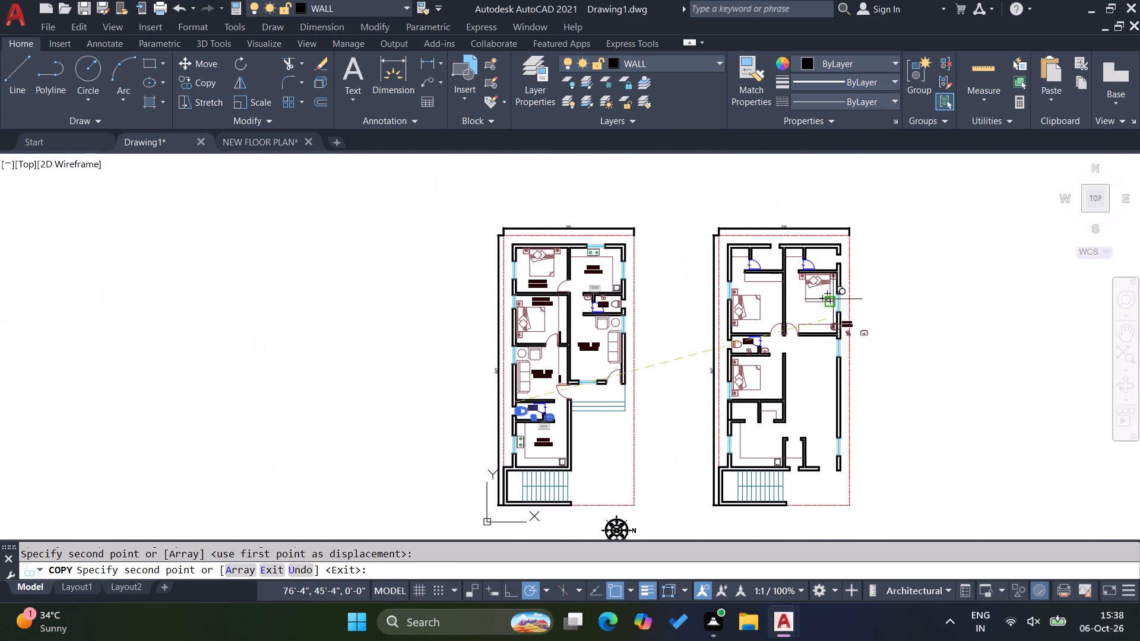
pyautogui.scroll(3, 834, 243)
pyautogui.scroll(-2, 485, 363)
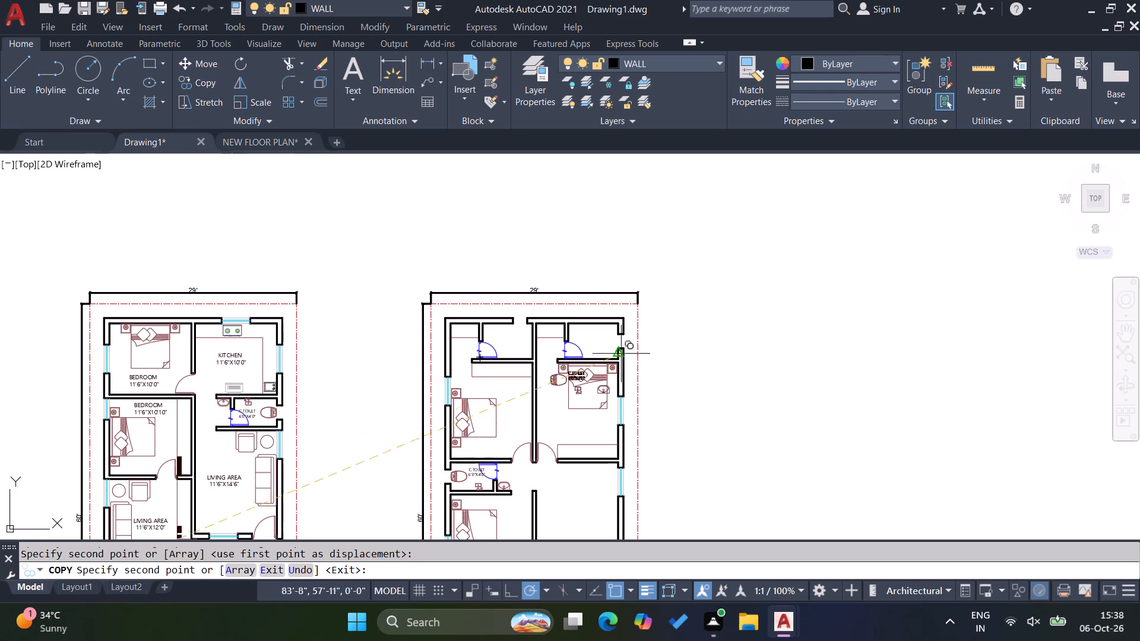
pyautogui.scroll(2, 693, 325)
pyautogui.click(672, 339)
pyautogui.press('Escape')
# Mirror the spare toilet fixtures and label upward across a horizontal line, keeping the originals.
pyautogui.moveTo(809, 431); pyautogui.dragTo(797, 418)
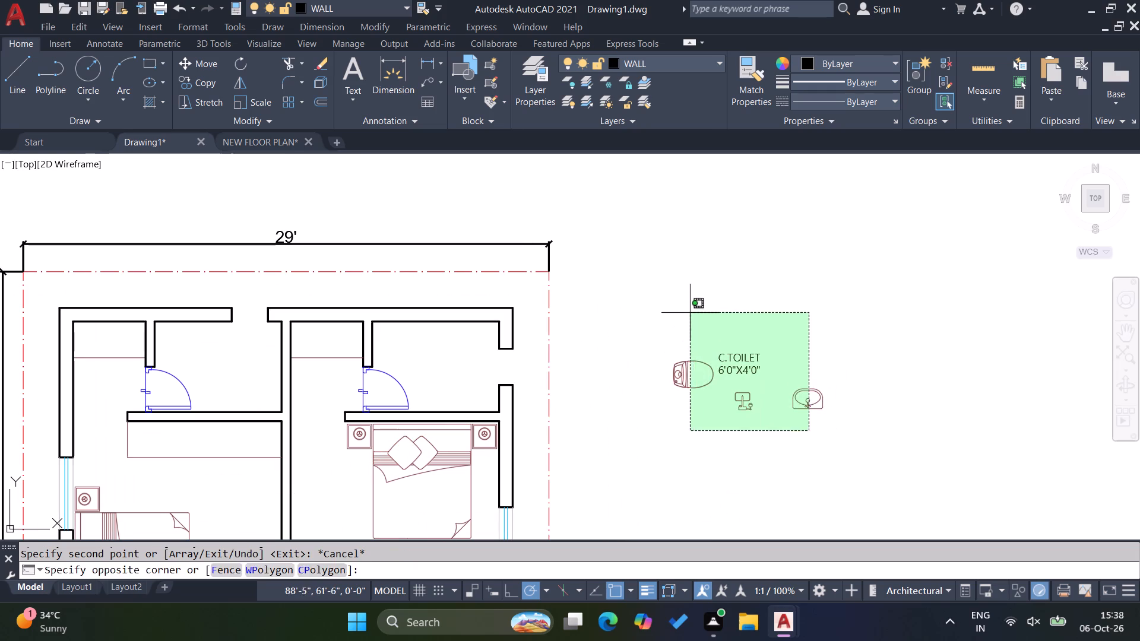
pyautogui.click(690, 313)
pyautogui.click(243, 82)
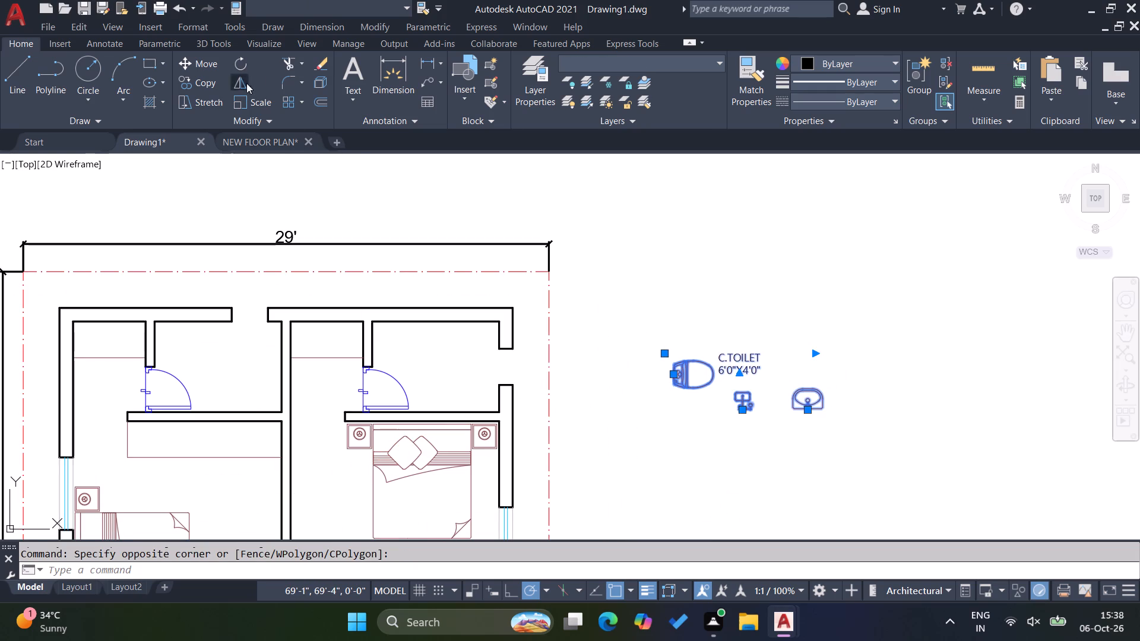
pyautogui.click(837, 340)
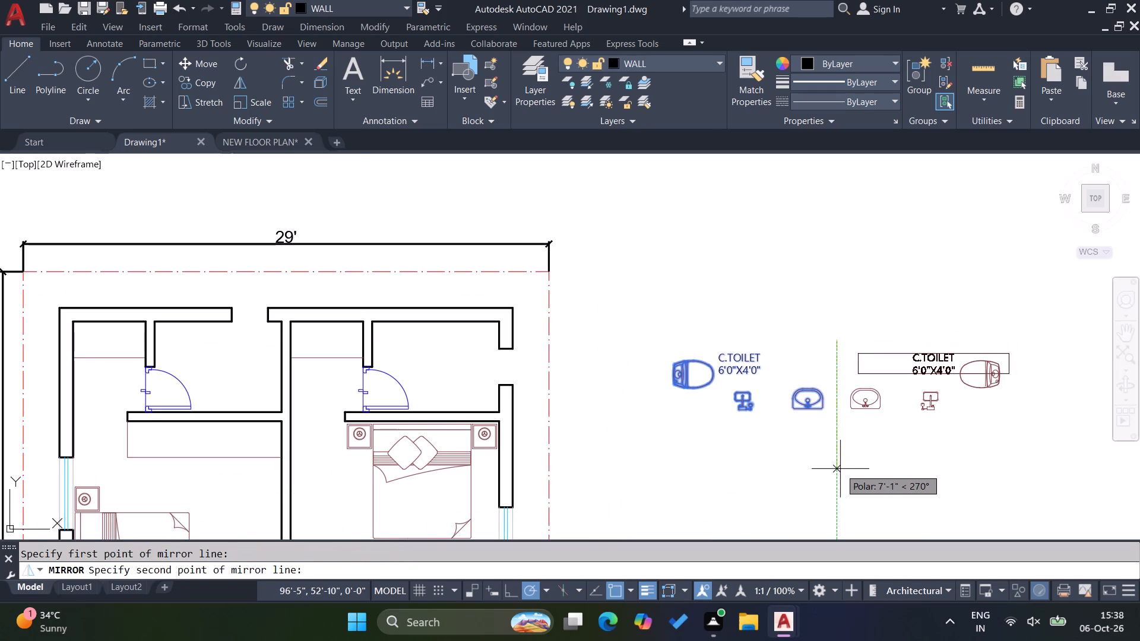
pyautogui.click(1013, 332)
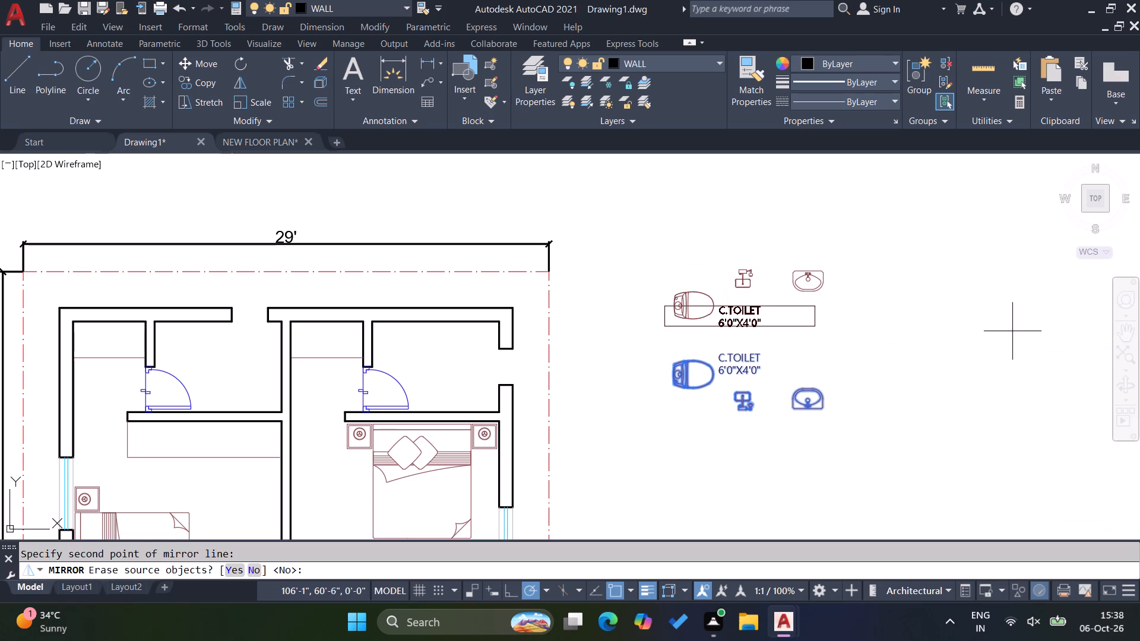
pyautogui.press('Return')
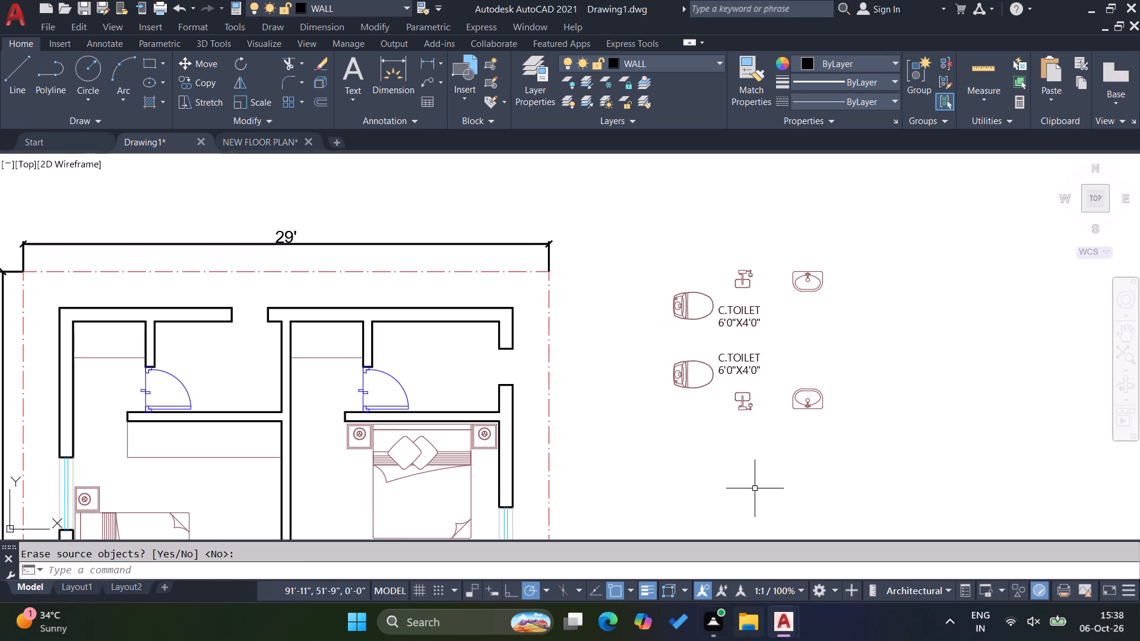
# Mirror the upper spare set of toilet fixtures and its C.TOILET label across a vertical line, keeping the originals.
pyautogui.moveTo(872, 336); pyautogui.dragTo(864, 331)
pyautogui.click(580, 211)
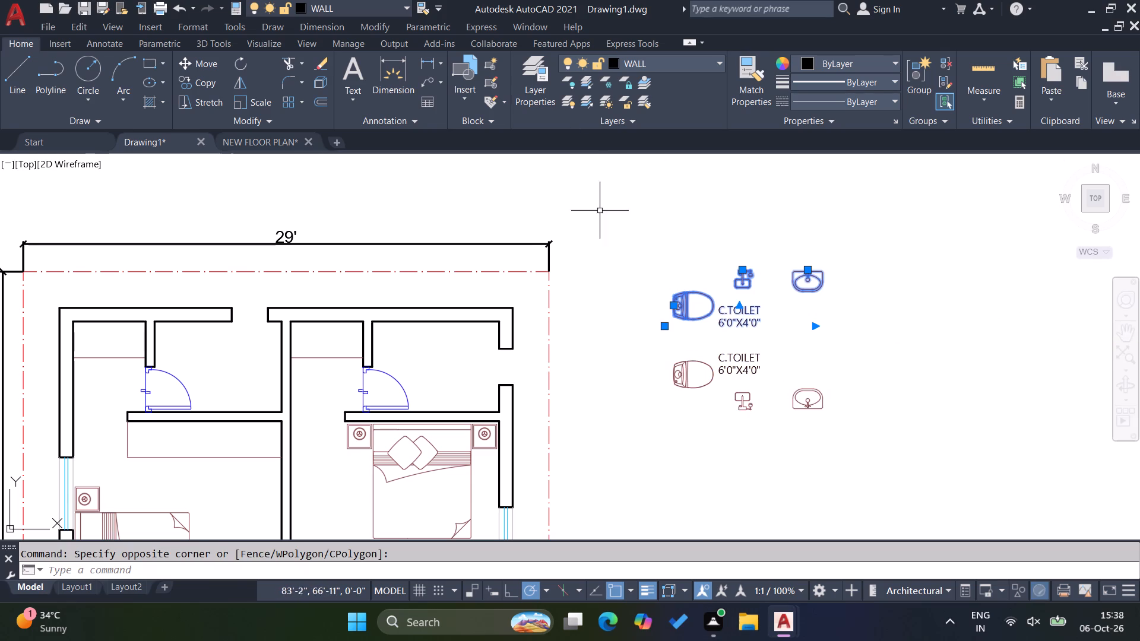
pyautogui.click(242, 79)
pyautogui.click(891, 250)
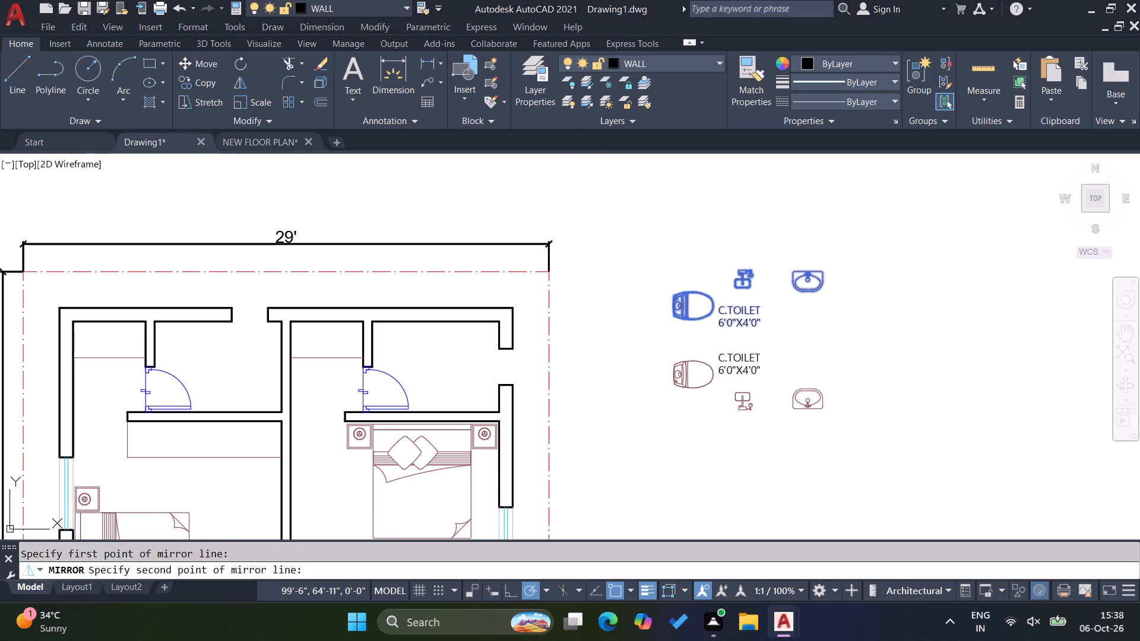
pyautogui.click(883, 318)
pyautogui.press('Return')
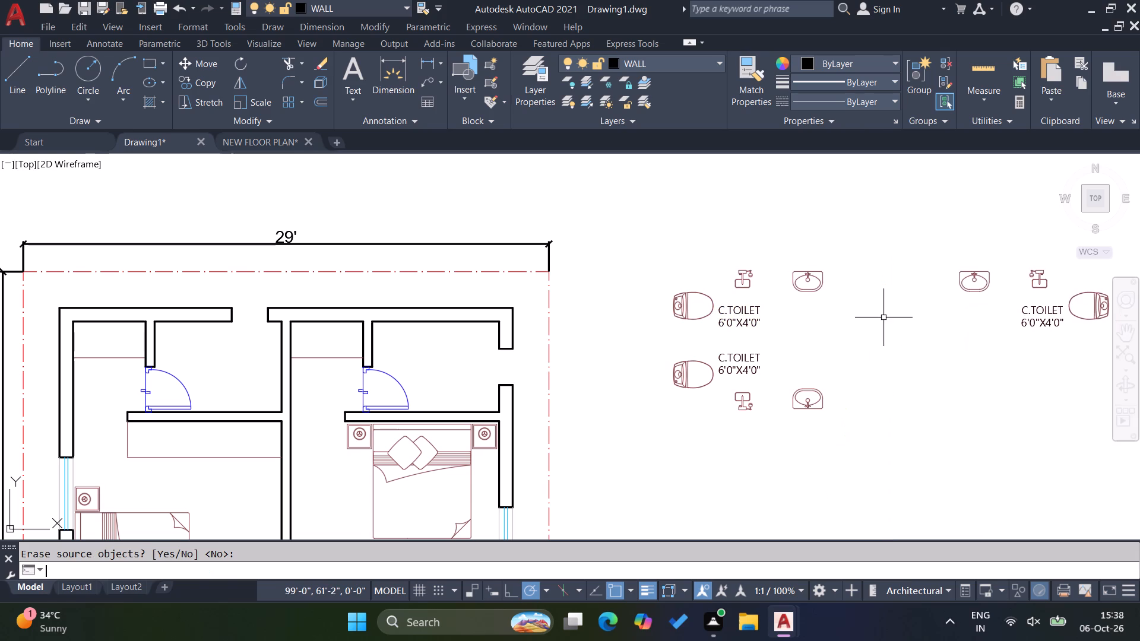
pyautogui.press('Escape')
# Move the mirrored WC, shower and washbasin into the second plan's top right toilet, with the washbasin against the top wall beside the inner corner.
pyautogui.scroll(-3, 715, 305)
pyautogui.press('Escape')
pyautogui.scroll(2, 834, 295)
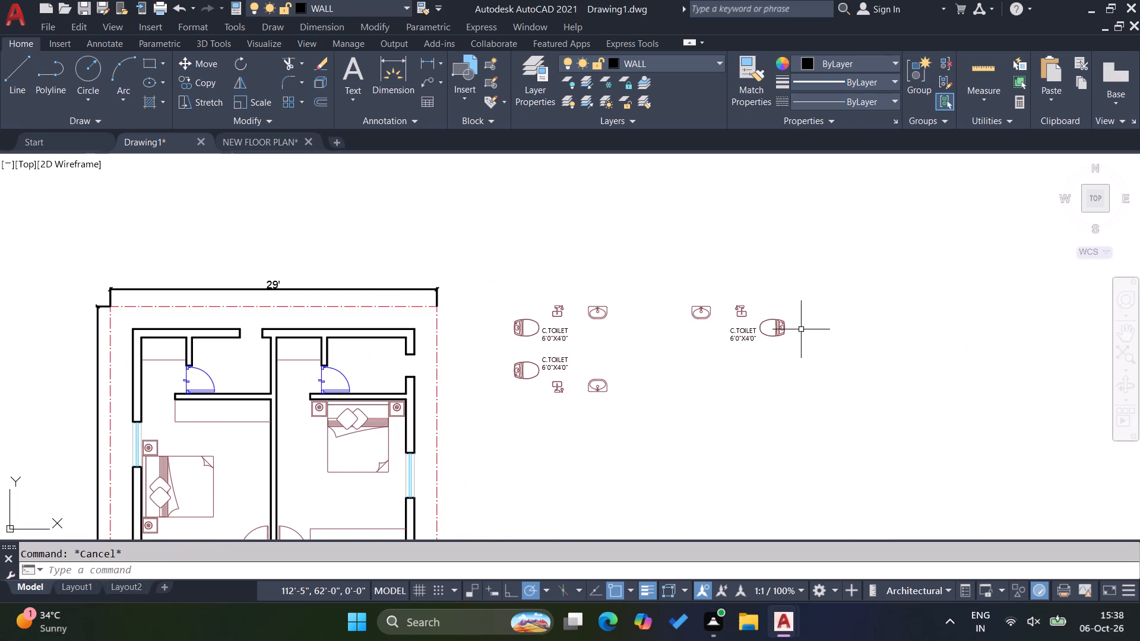
pyautogui.scroll(2, 741, 317)
pyautogui.click(791, 341)
pyautogui.click(643, 261)
pyautogui.press('m')
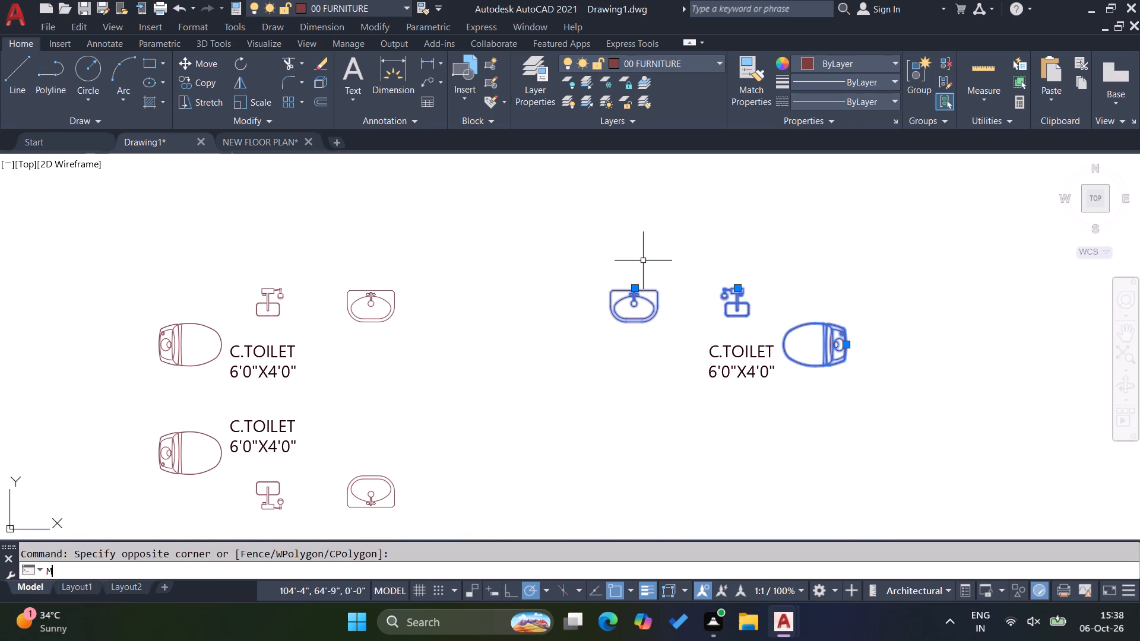
pyautogui.press('Return')
pyautogui.click(612, 287)
pyautogui.scroll(-3, 702, 289)
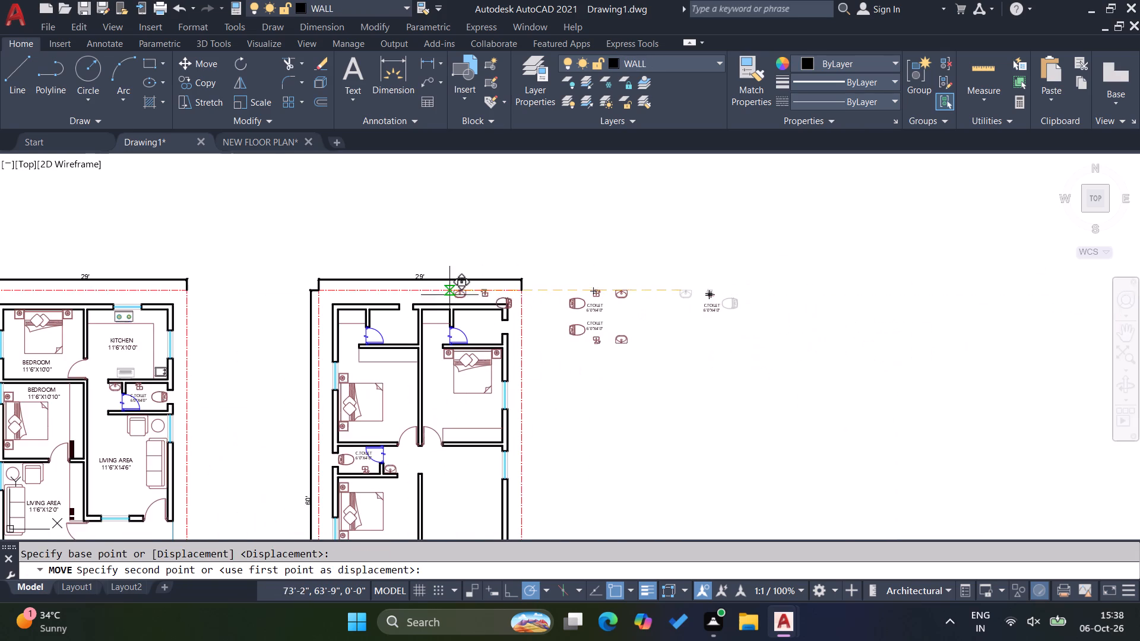
pyautogui.scroll(4, 467, 313)
pyautogui.scroll(1, 393, 301)
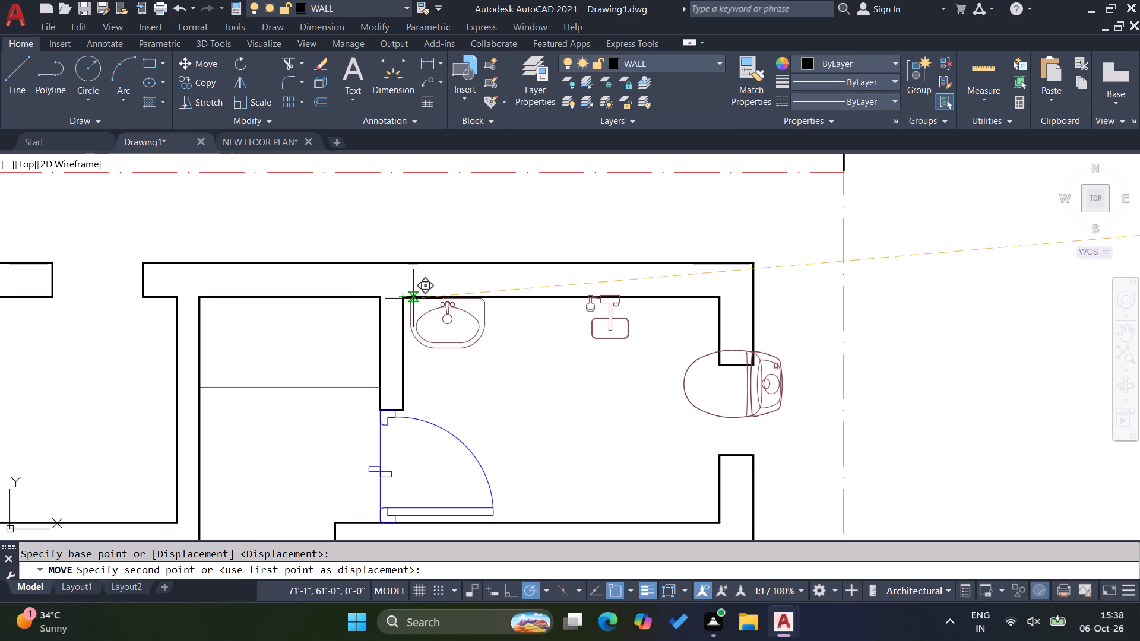
pyautogui.scroll(2, 413, 299)
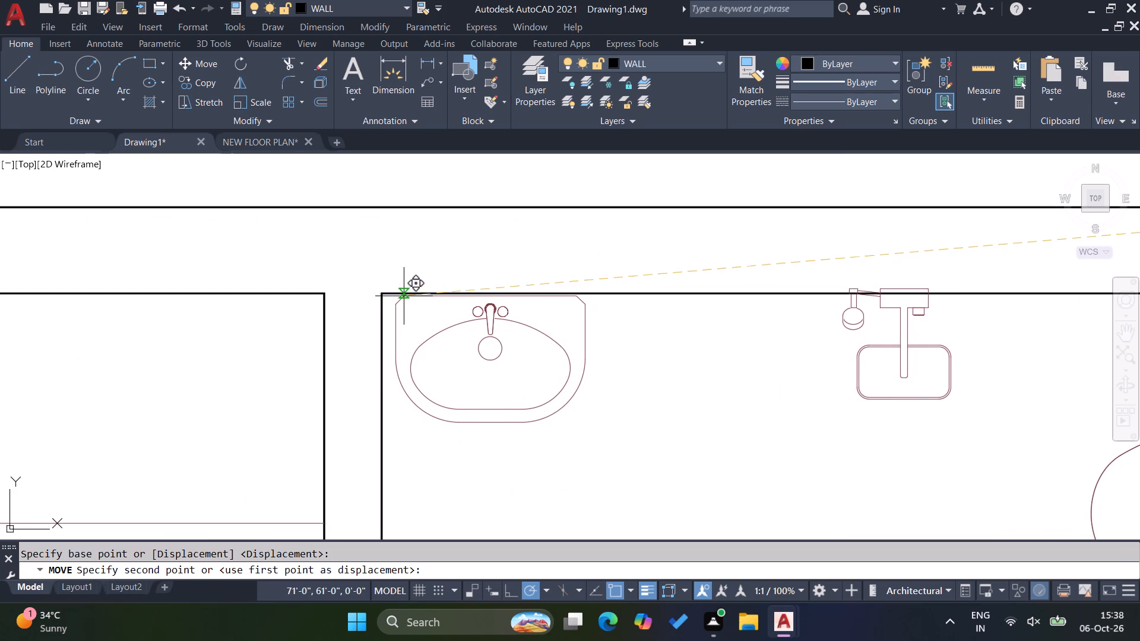
pyautogui.click(404, 296)
pyautogui.press('Escape')
# Move the shower along the top right toilet's upper wall, closer to the washbasin.
pyautogui.scroll(-3, 398, 304)
pyautogui.scroll(3, 512, 334)
pyautogui.moveTo(540, 338); pyautogui.dragTo(540, 331)
pyautogui.click(518, 297)
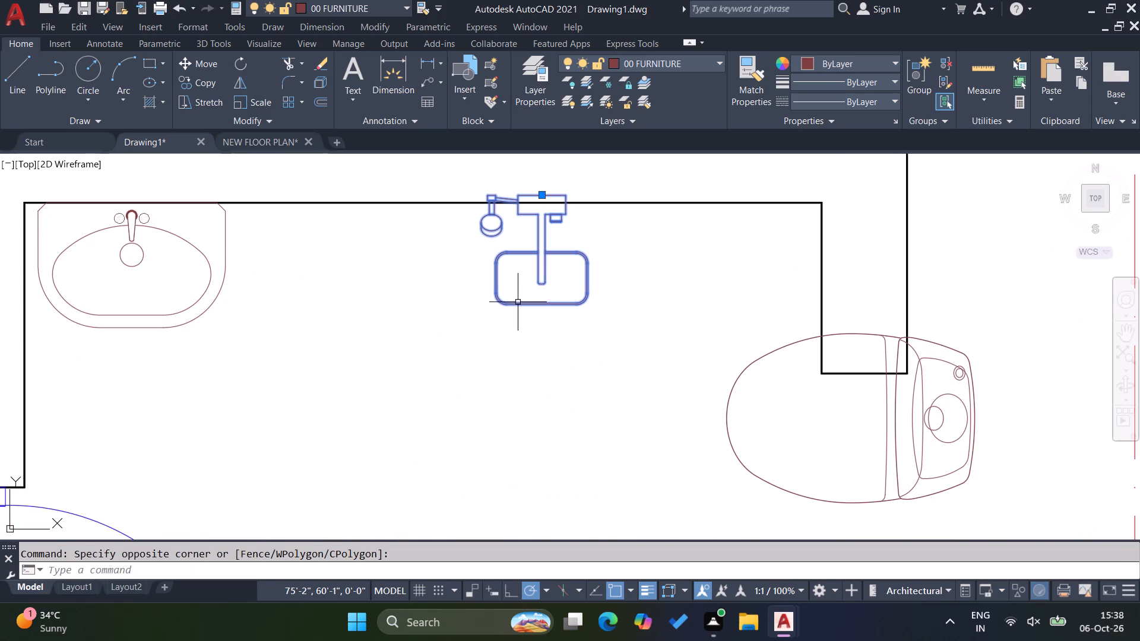
pyautogui.press('m')
pyautogui.press('Return')
pyautogui.click(539, 192)
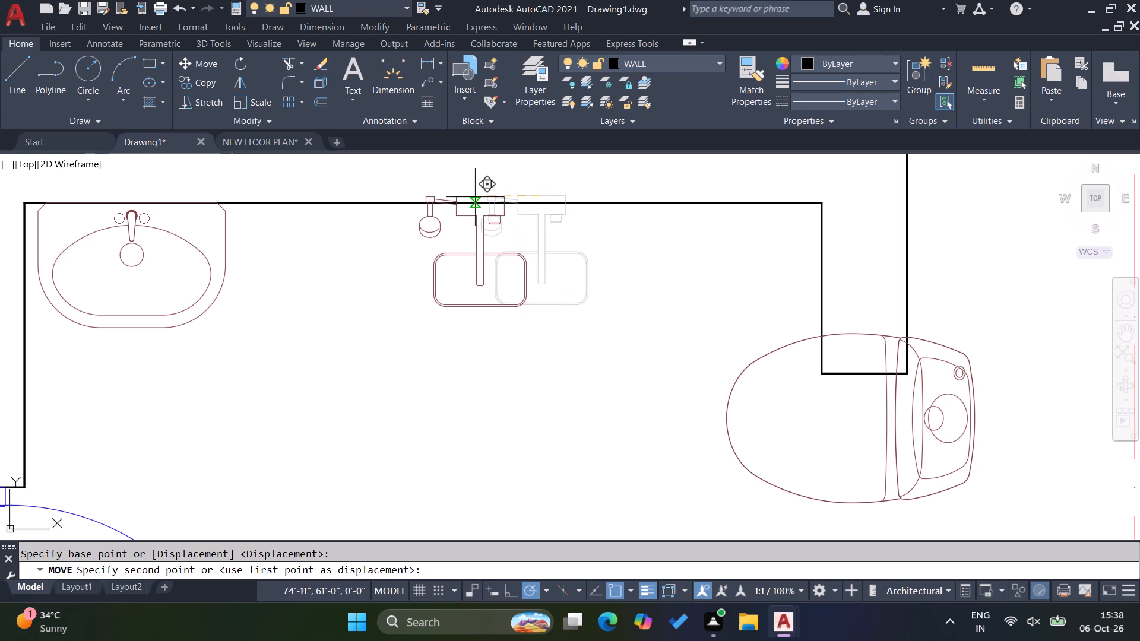
pyautogui.click(483, 202)
pyautogui.press('Escape')
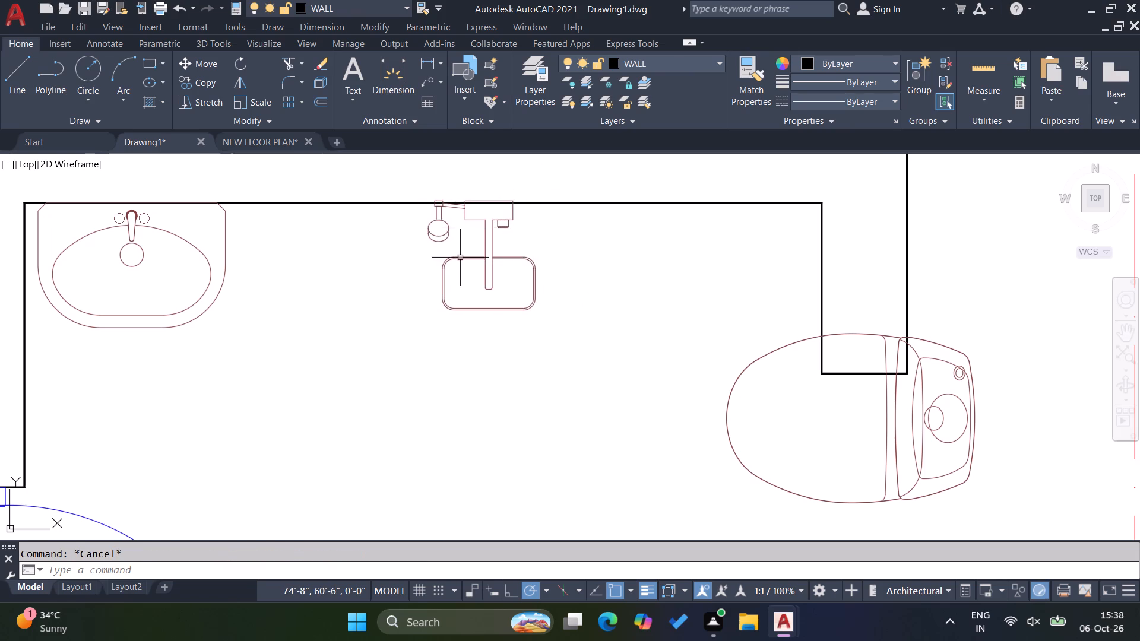
# Move the shower by its back edge so it sits flush with the toilet's upper wall line.
pyautogui.scroll(-1, 460, 256)
pyautogui.scroll(3, 484, 239)
pyautogui.click(522, 287)
pyautogui.click(427, 249)
pyautogui.press('m')
pyautogui.press('Return')
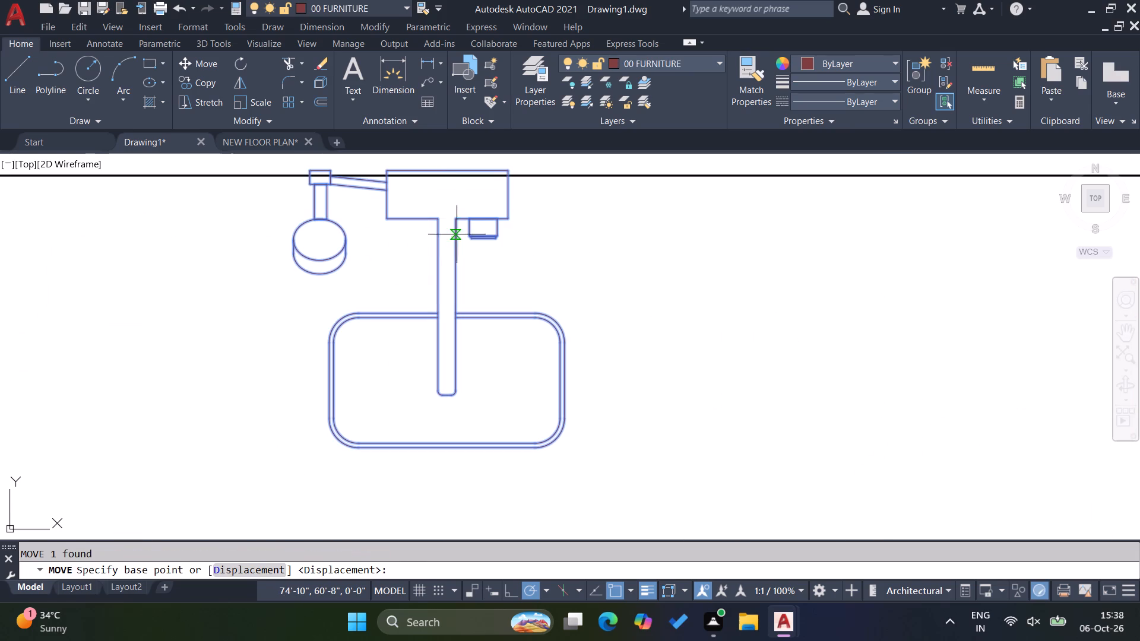
pyautogui.click(442, 170)
pyautogui.scroll(-2, 467, 247)
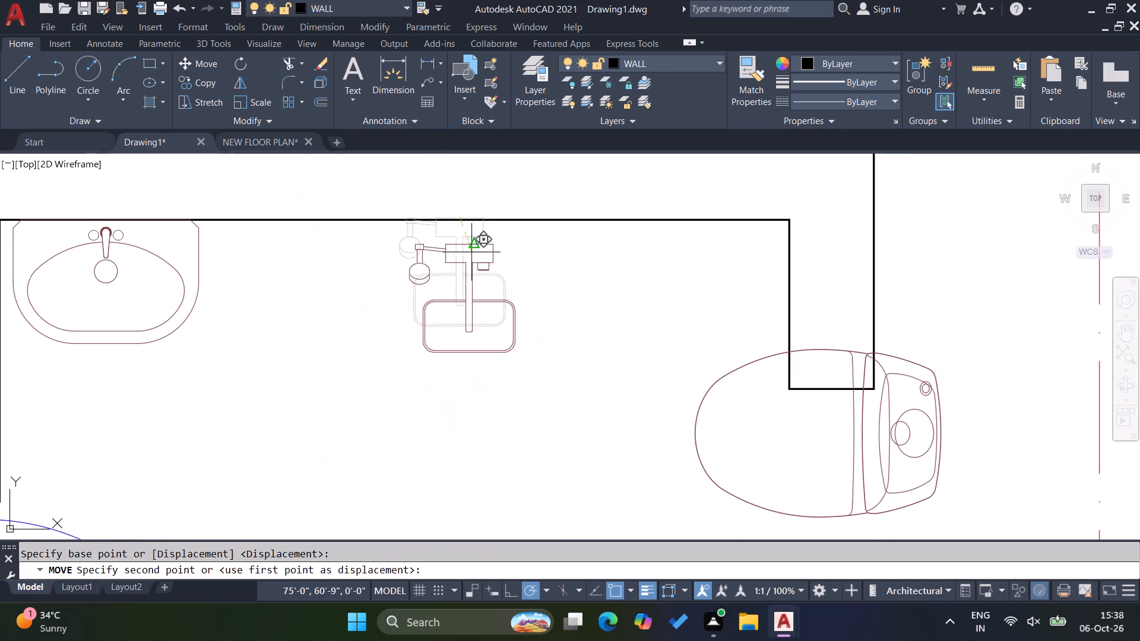
pyautogui.click(428, 217)
pyautogui.press('Escape')
# Move the WC inward so its back lines up with the inner face of the right wall at the window opening.
pyautogui.scroll(-3, 486, 205)
pyautogui.scroll(3, 615, 242)
pyautogui.click(566, 314)
pyautogui.click(505, 290)
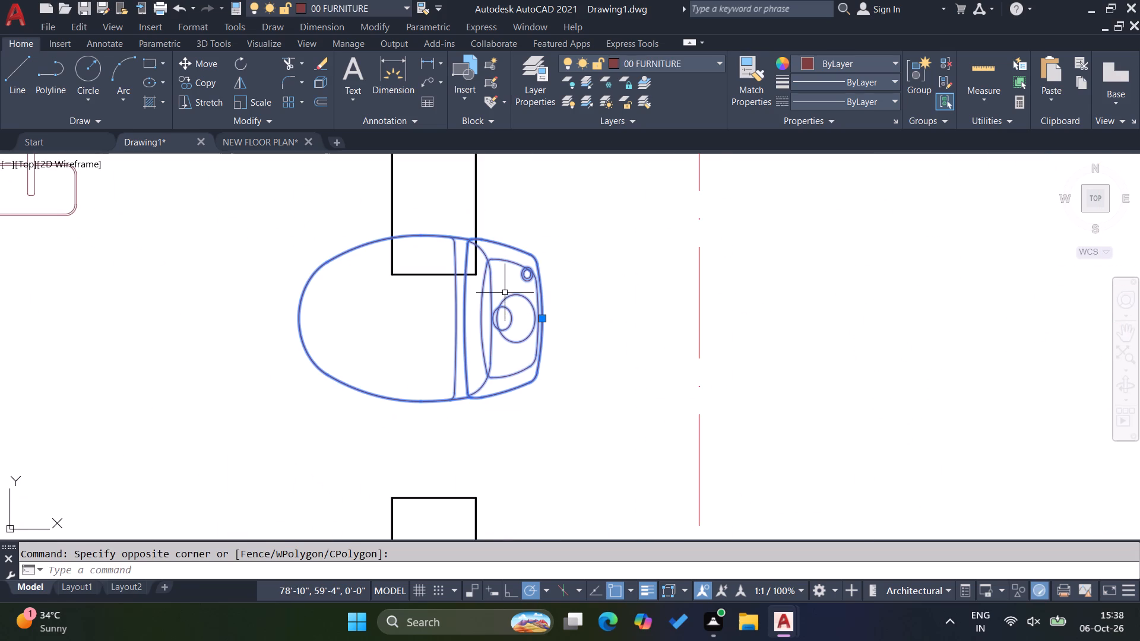
pyautogui.press('m')
pyautogui.press('Return')
pyautogui.click(543, 320)
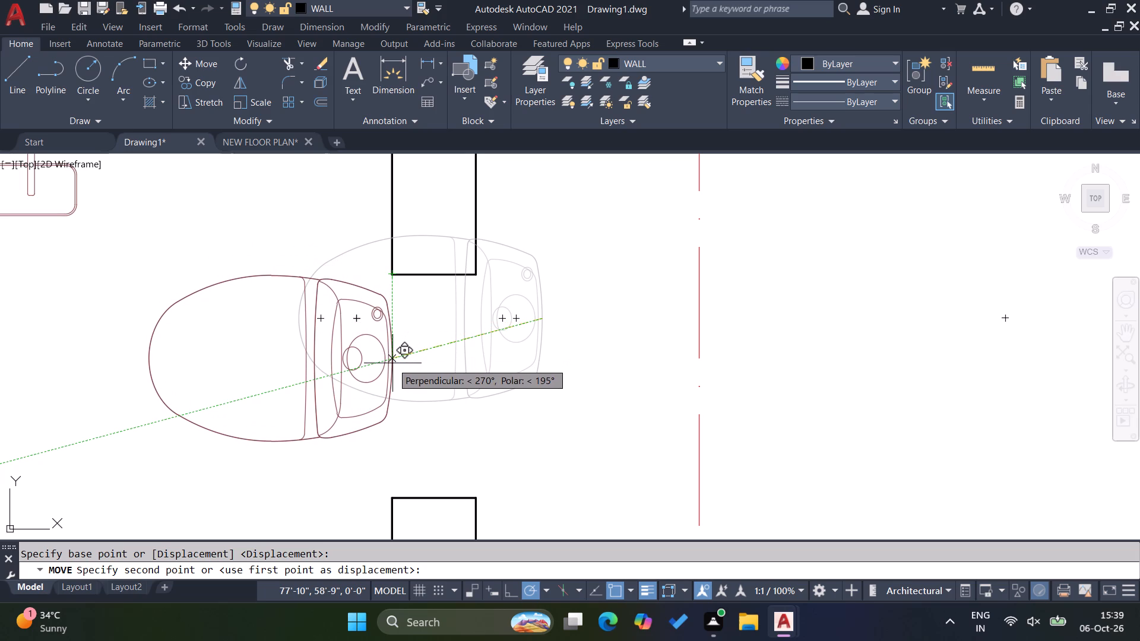
pyautogui.click(392, 363)
pyautogui.press('Escape')
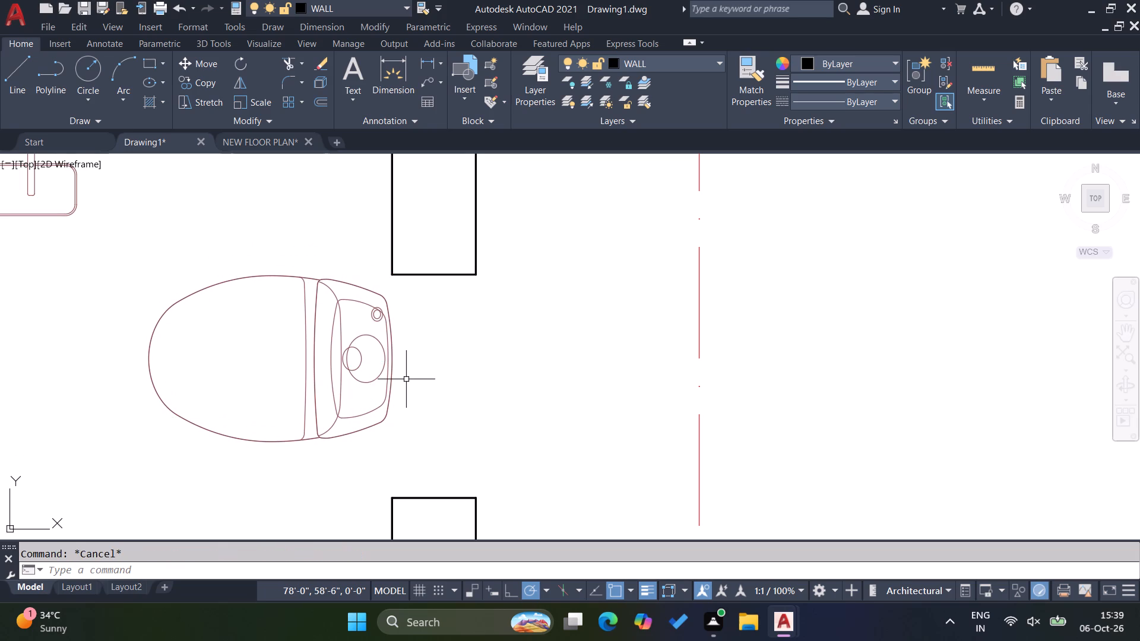
# Draw a helper line across the inner face of the top right toilet's window opening.
pyautogui.press('l')
pyautogui.press('Return')
pyautogui.click(391, 269)
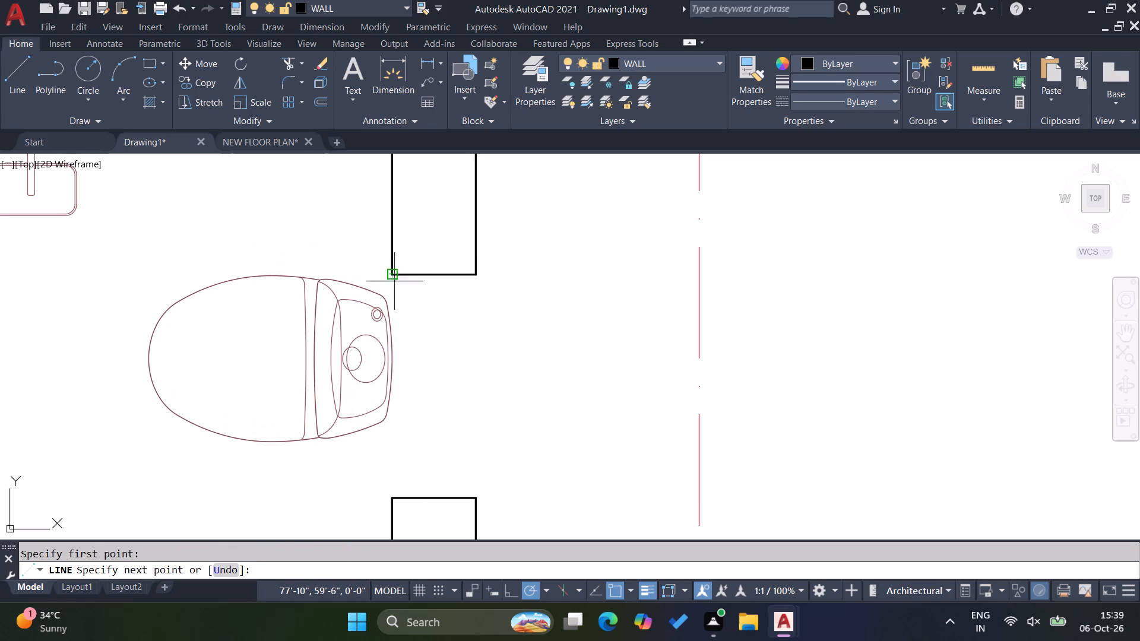
pyautogui.click(390, 495)
pyautogui.press('Escape')
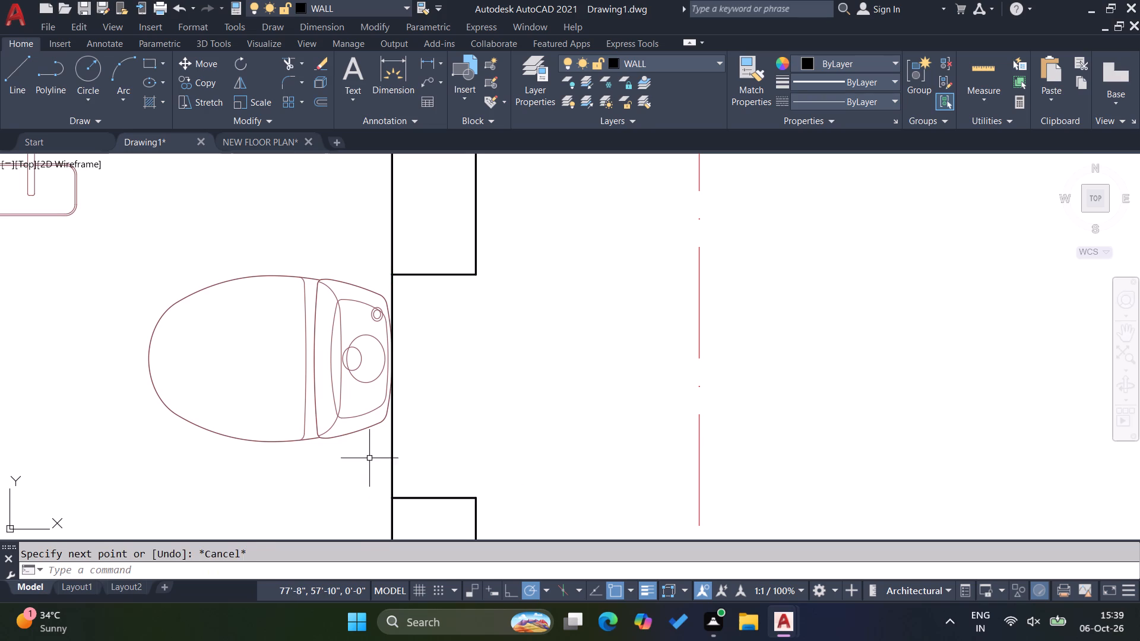
# Move the WC along the wall so its back is centred on the helper line's midpoint.
pyautogui.click(360, 436)
pyautogui.click(330, 386)
pyautogui.press('m')
pyautogui.press('Return')
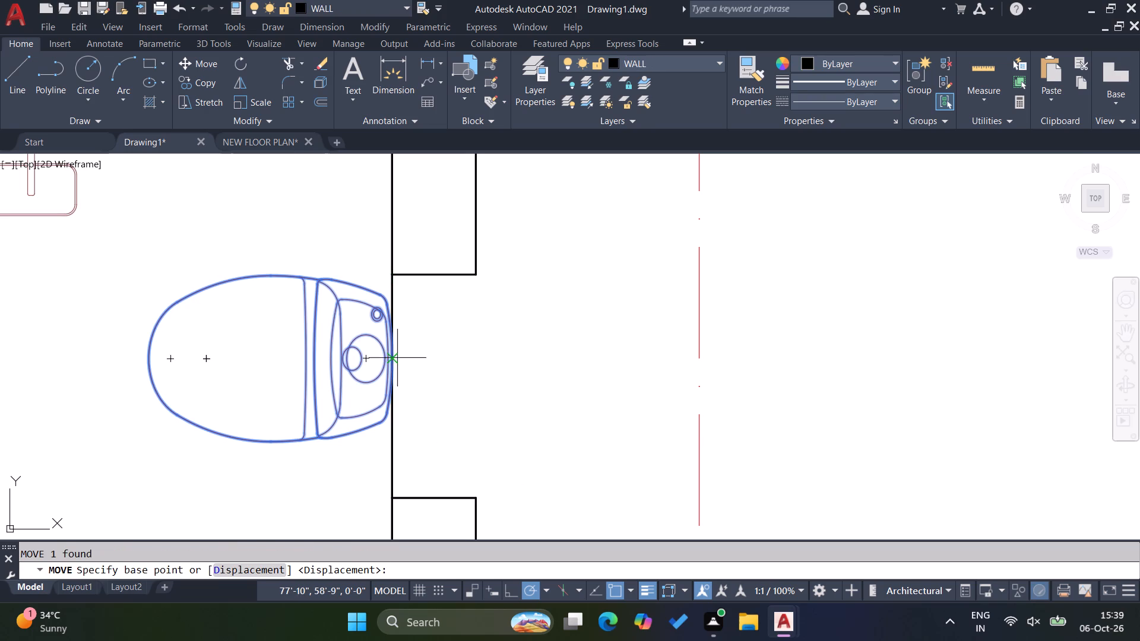
pyautogui.click(391, 360)
pyautogui.click(391, 391)
pyautogui.press('Escape')
# Delete the helper line across the window opening.
pyautogui.moveTo(404, 487); pyautogui.dragTo(392, 480)
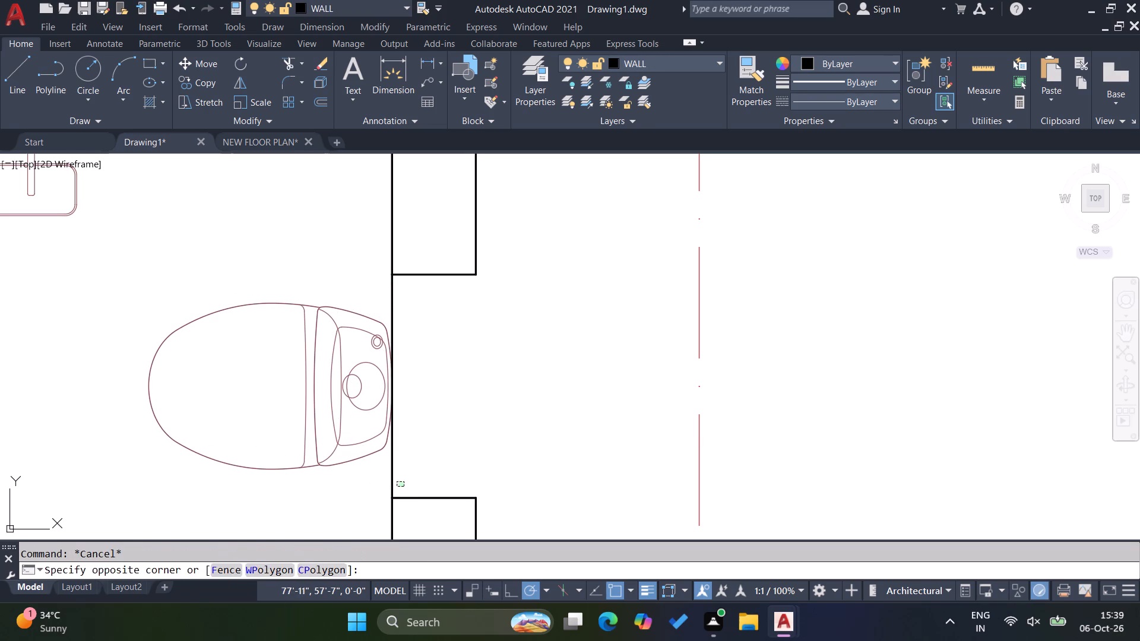
pyautogui.moveTo(392, 480); pyautogui.dragTo(397, 482)
pyautogui.click(368, 477)
pyautogui.press('Delete')
# Move the WC 1 inch horizontally into the room, away from the window opening.
pyautogui.moveTo(416, 457); pyautogui.dragTo(414, 449)
pyautogui.click(368, 387)
pyautogui.press('m')
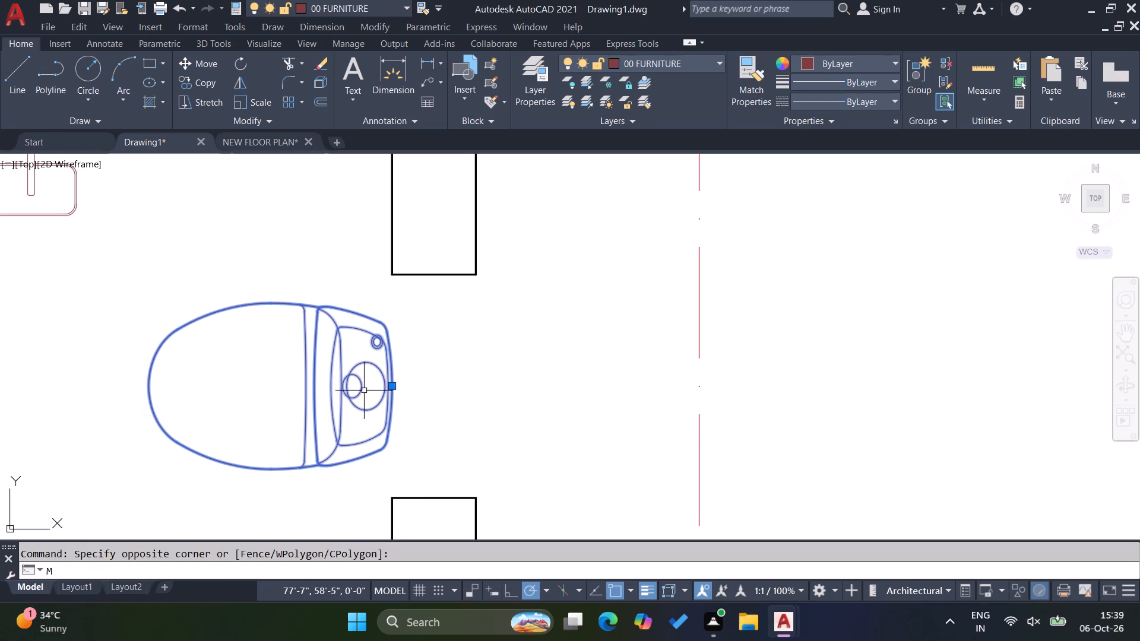
pyautogui.press('Return')
pyautogui.click(207, 386)
pyautogui.press('1')
pyautogui.press('Return')
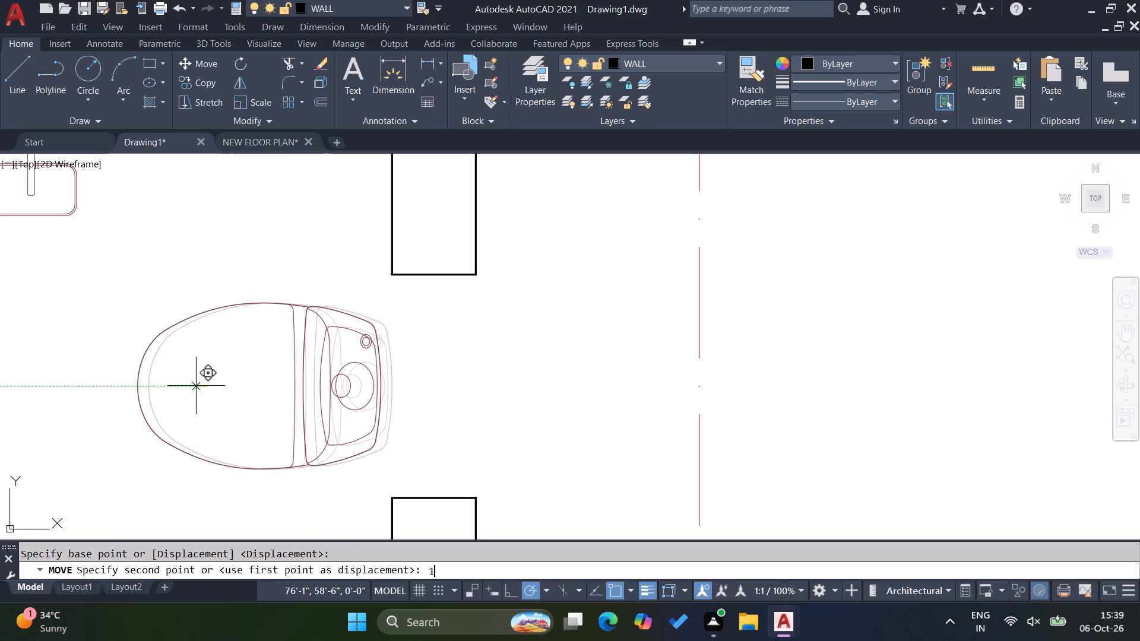
pyautogui.press('Escape')
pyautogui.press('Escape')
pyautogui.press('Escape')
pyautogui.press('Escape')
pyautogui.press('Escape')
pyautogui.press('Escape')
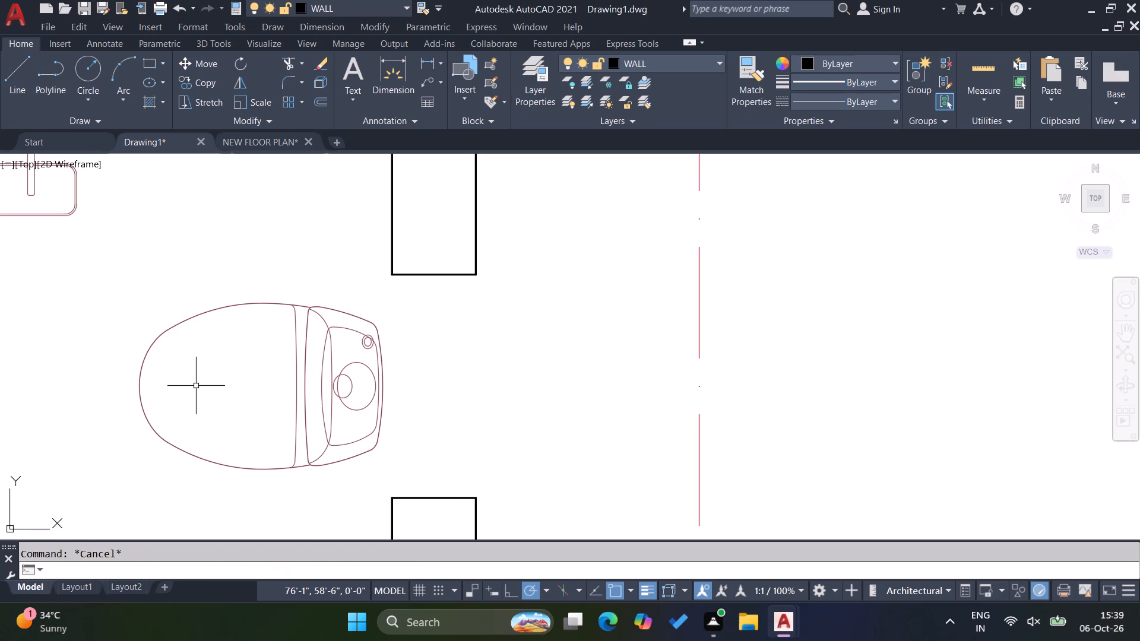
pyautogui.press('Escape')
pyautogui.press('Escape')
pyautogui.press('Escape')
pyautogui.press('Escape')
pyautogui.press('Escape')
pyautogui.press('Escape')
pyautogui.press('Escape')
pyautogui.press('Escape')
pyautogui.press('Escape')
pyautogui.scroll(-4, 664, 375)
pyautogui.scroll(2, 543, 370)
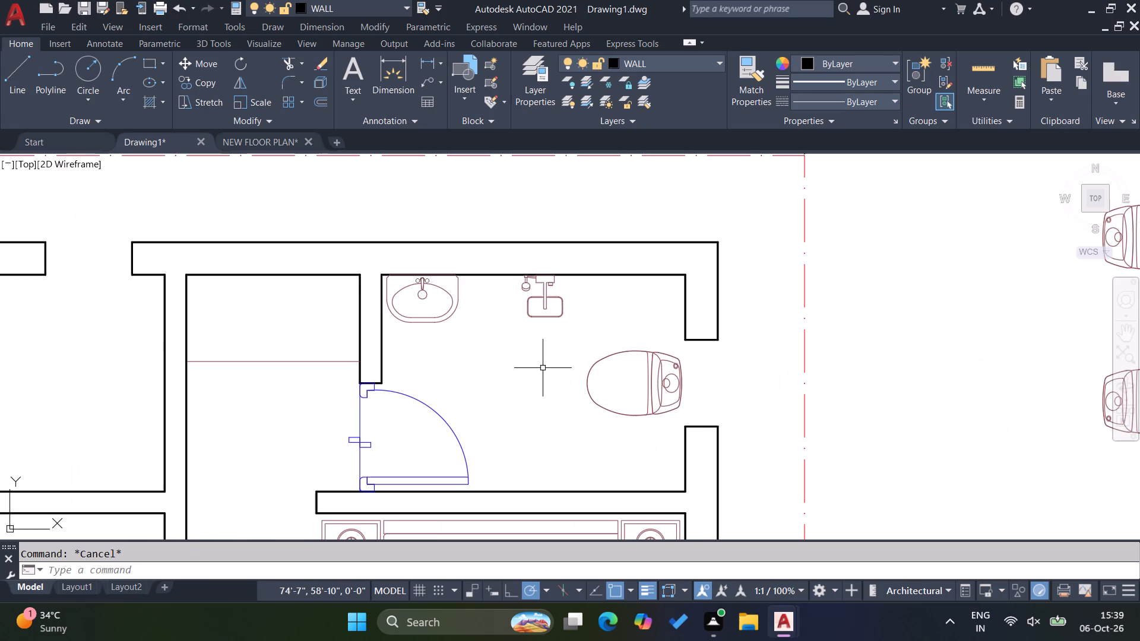
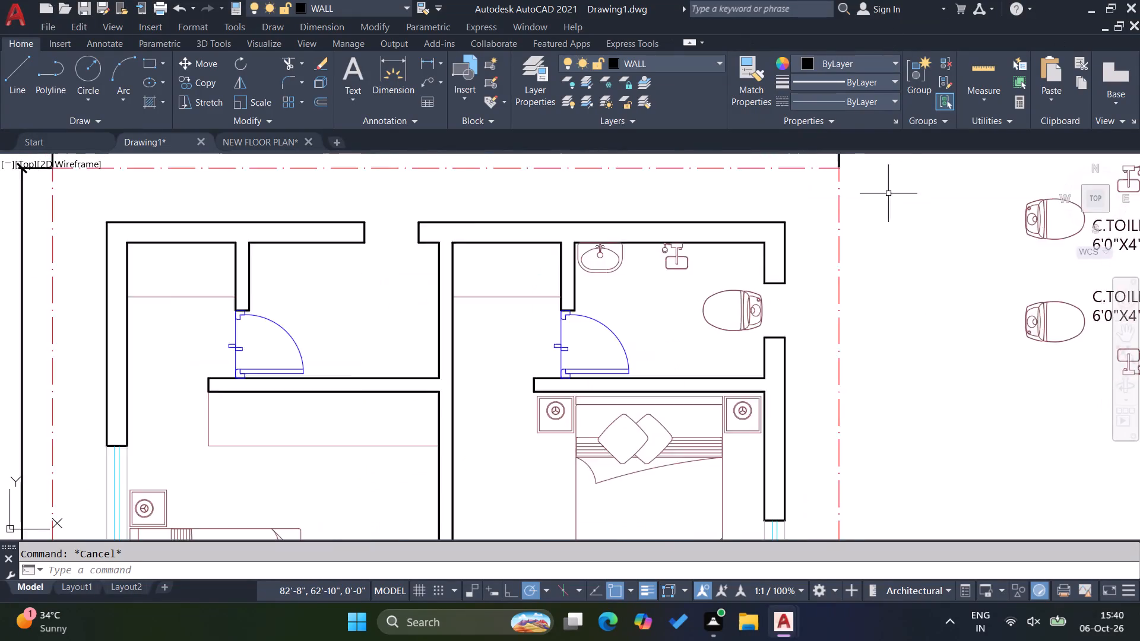
# Copy the washbasin, shower and WC from the upper-right toilet into the adjacent upper-left toilet, aligned by the matching inner wall corner.
pyautogui.scroll(2, 809, 196)
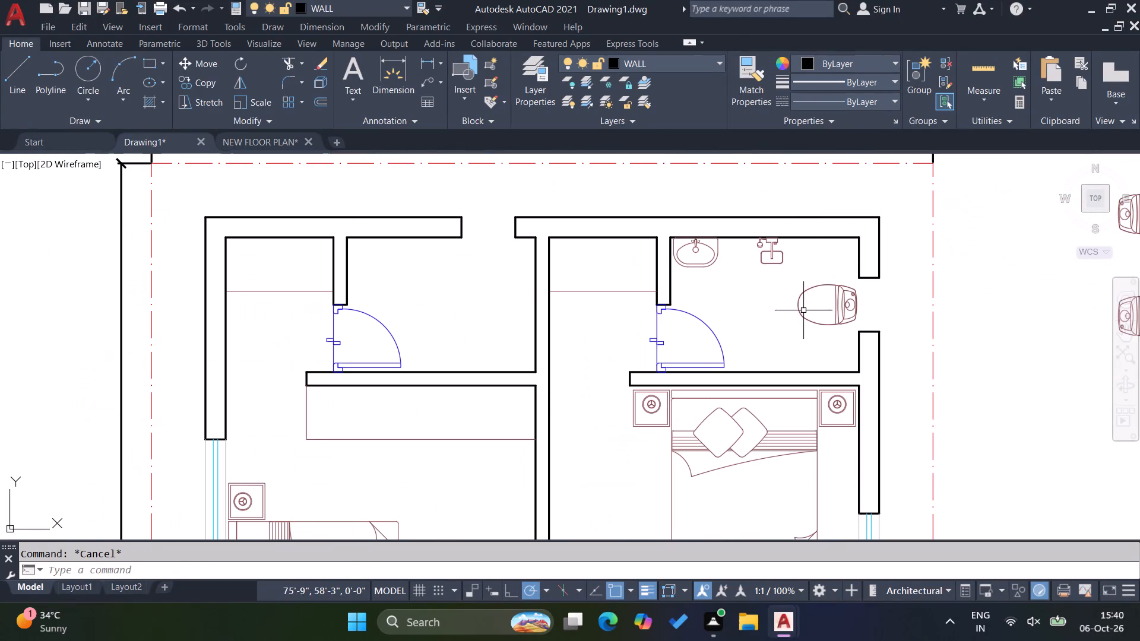
pyautogui.click(809, 301)
pyautogui.click(694, 246)
pyautogui.write('CO')
pyautogui.press('Return')
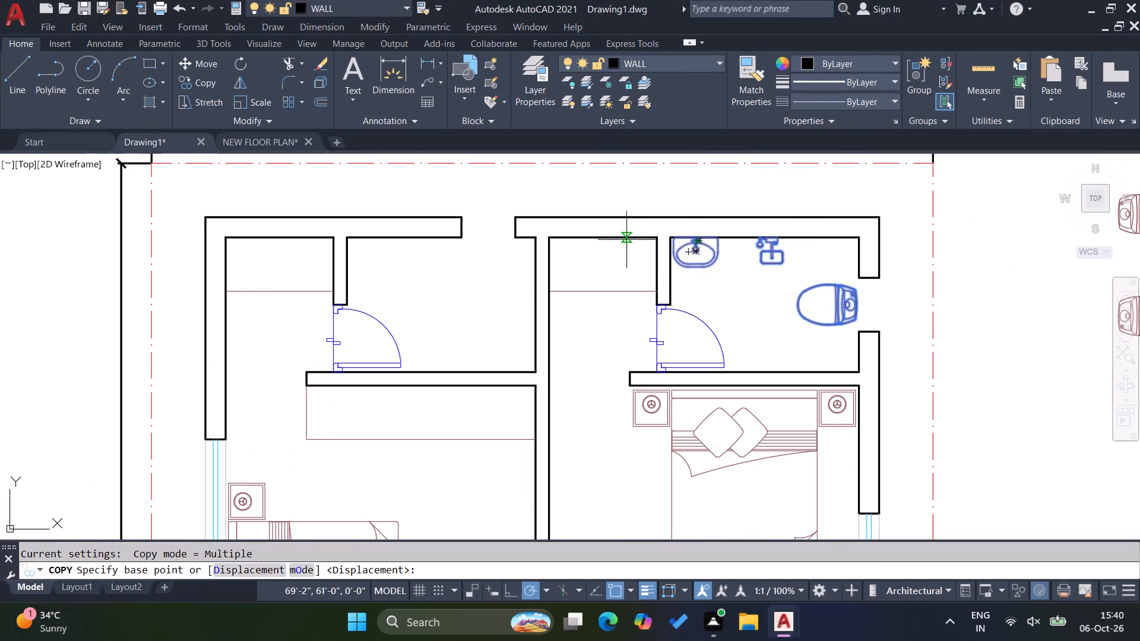
pyautogui.scroll(4, 674, 227)
pyautogui.click(644, 271)
pyautogui.scroll(-3, 854, 278)
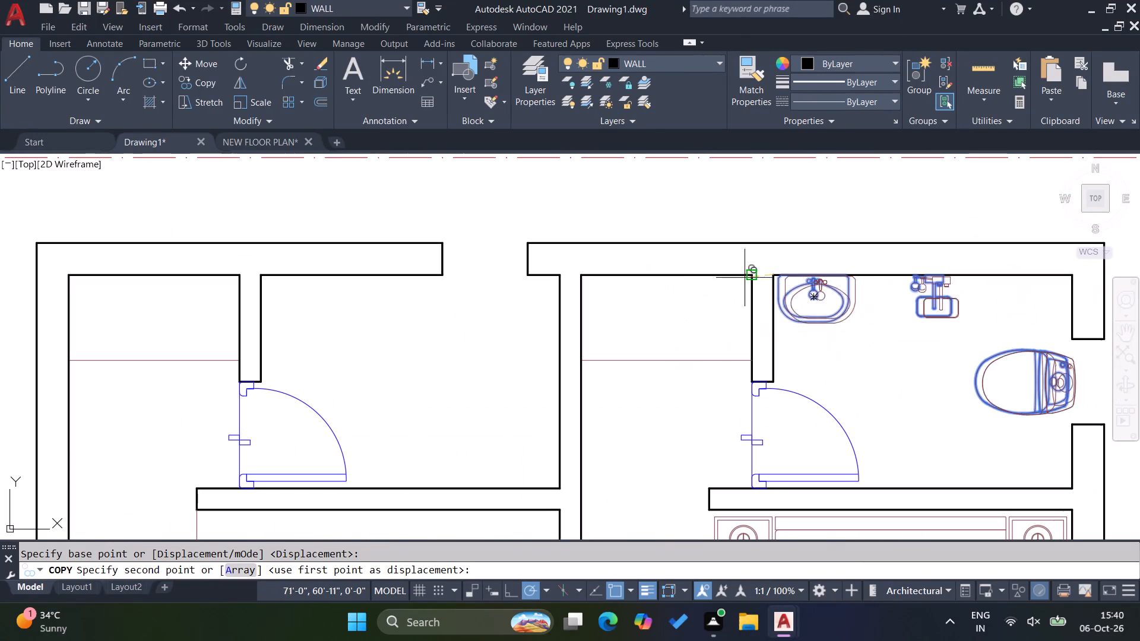
pyautogui.scroll(1, 221, 266)
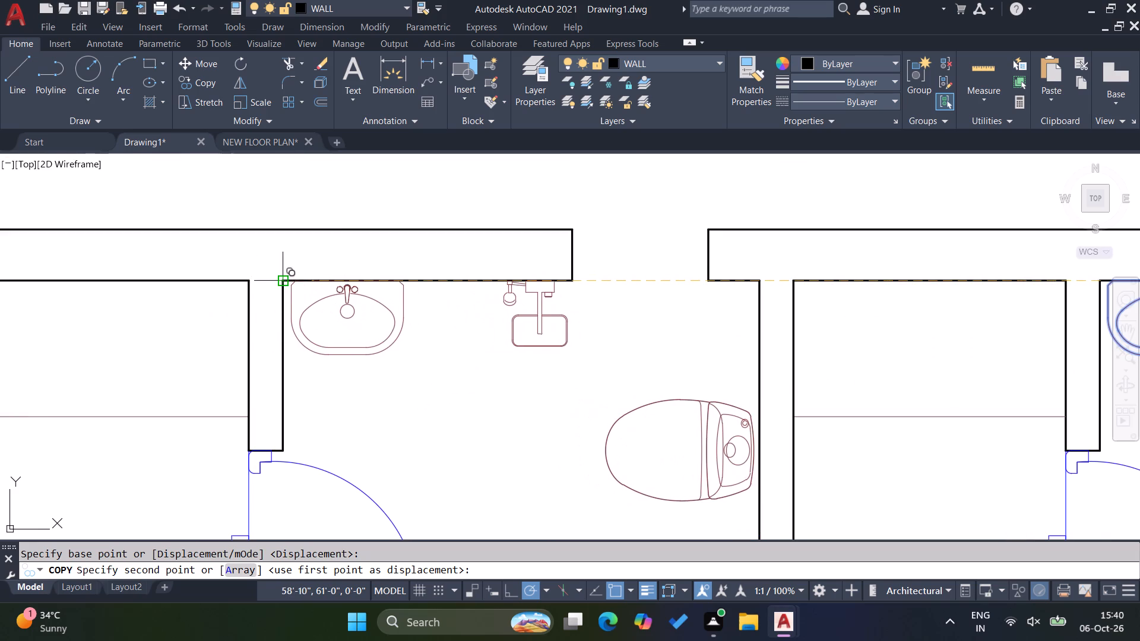
pyautogui.click(284, 279)
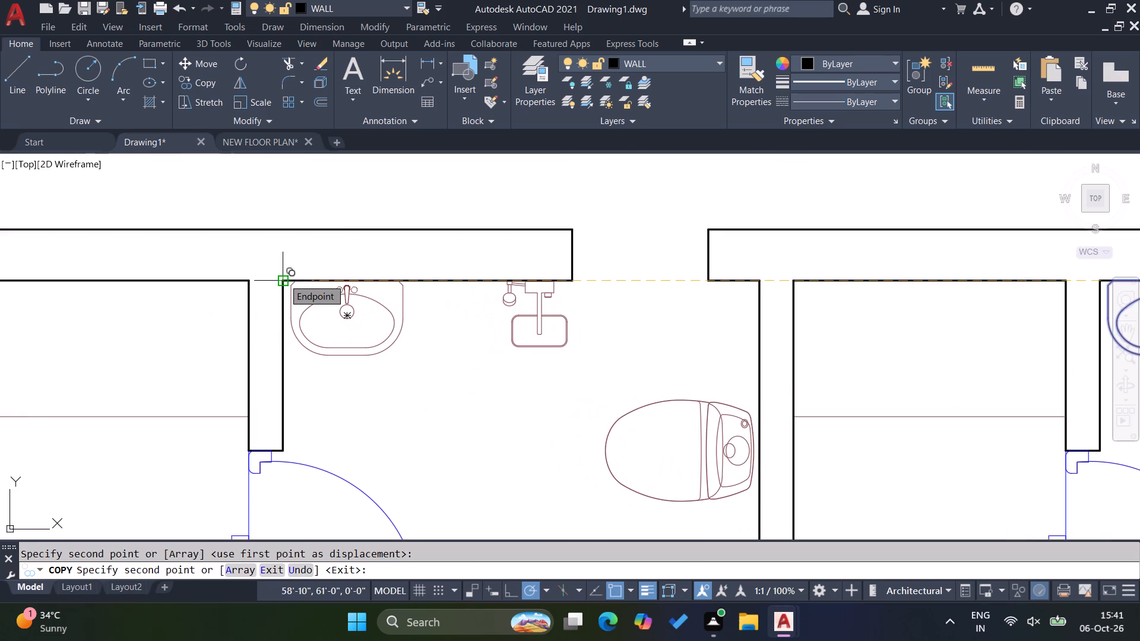
pyautogui.press('Escape')
pyautogui.press('Escape')
pyautogui.press('Escape')
# Examine the copied toilet fixtures and review both floor plans in full.
pyautogui.scroll(-4, 520, 277)
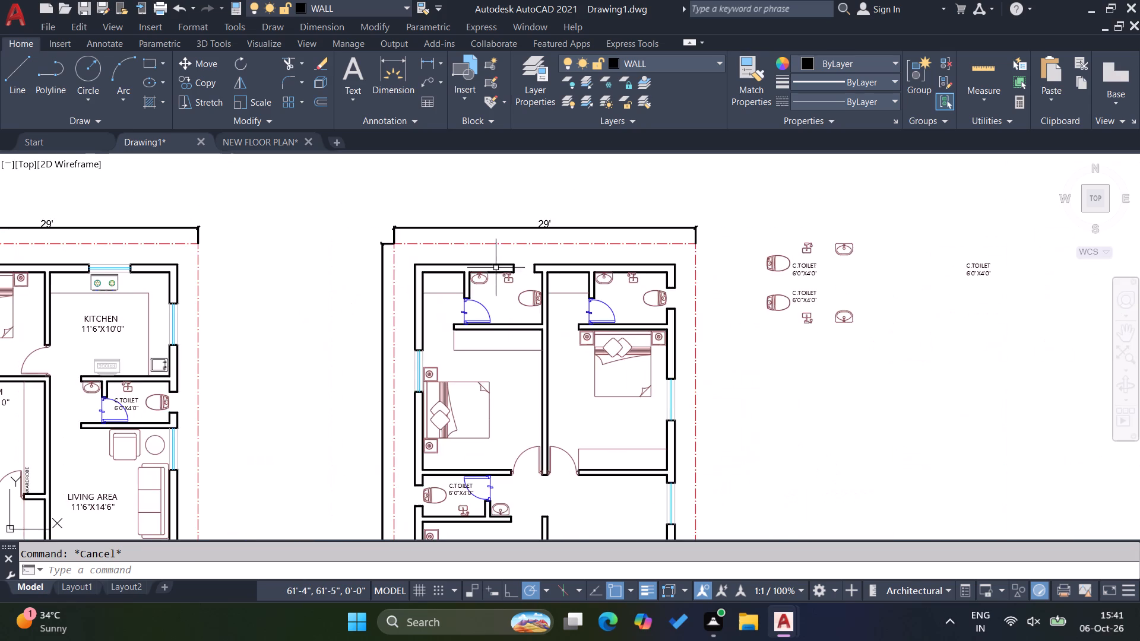
pyautogui.scroll(1, 499, 288)
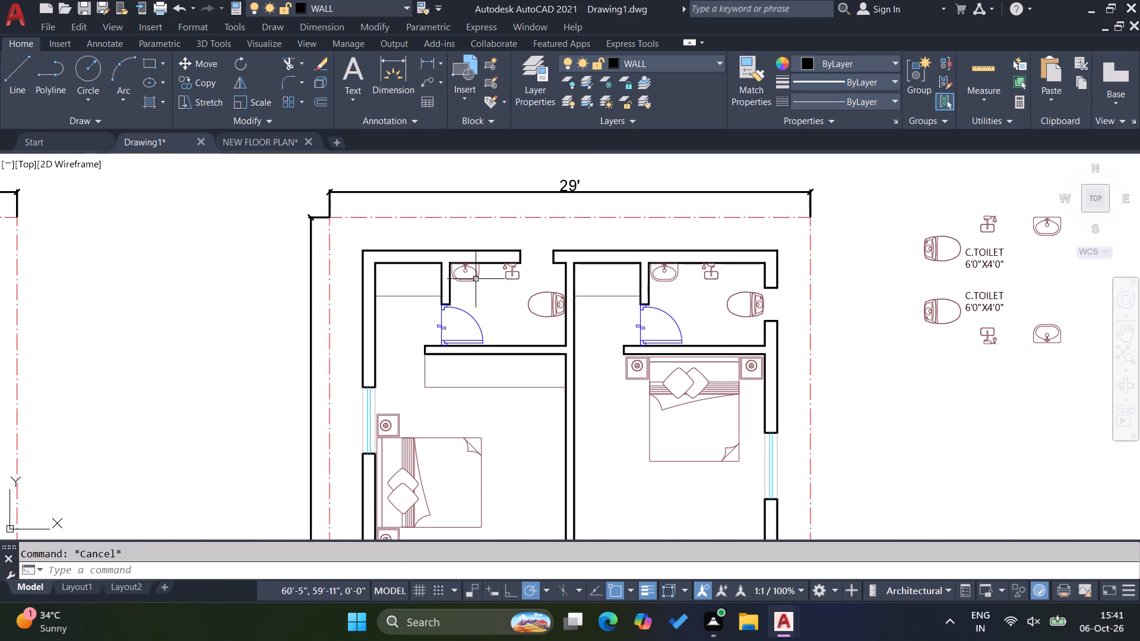
pyautogui.press('Escape')
pyautogui.press('Escape')
pyautogui.scroll(-4, 519, 253)
pyautogui.scroll(2, 438, 298)
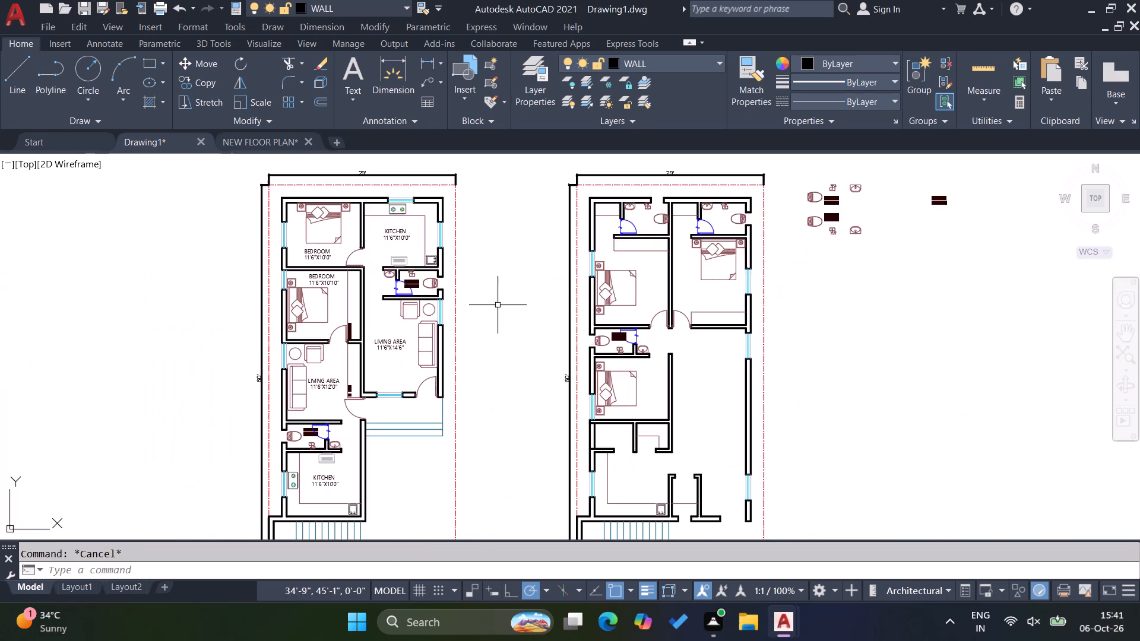
pyautogui.scroll(-2, 682, 290)
pyautogui.scroll(2, 542, 303)
pyautogui.scroll(-1, 583, 315)
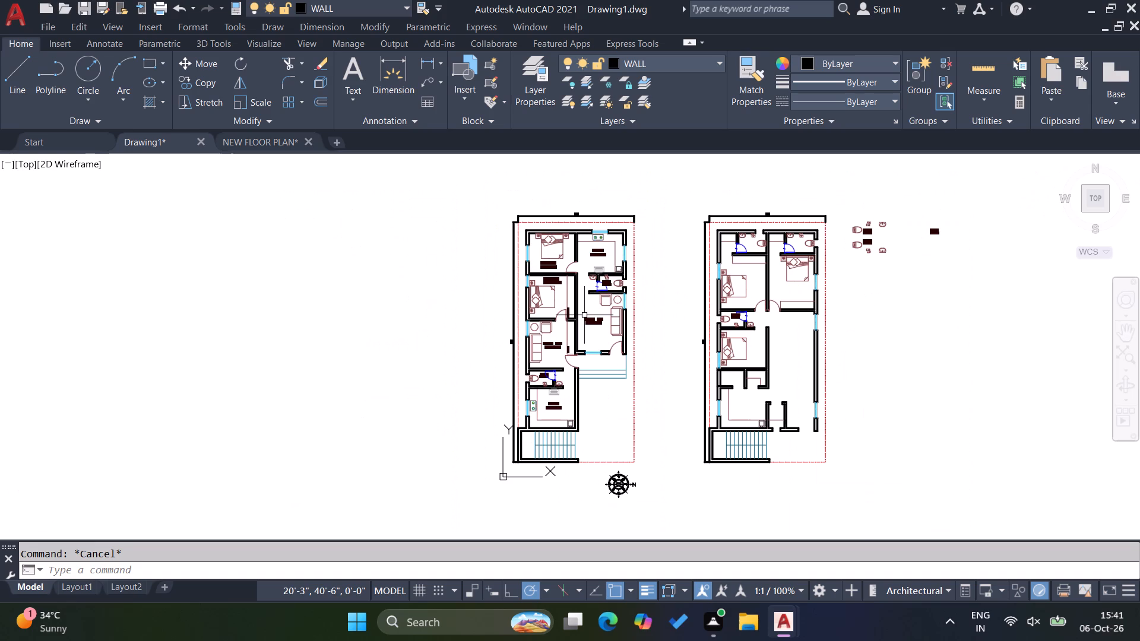
# Set up a plot from the previous plot settings using DWG To PDF.pc3 and ISO full bleed A4 (210.00 x 297.00 MM).
pyautogui.hotkey('ctrl', 'p')
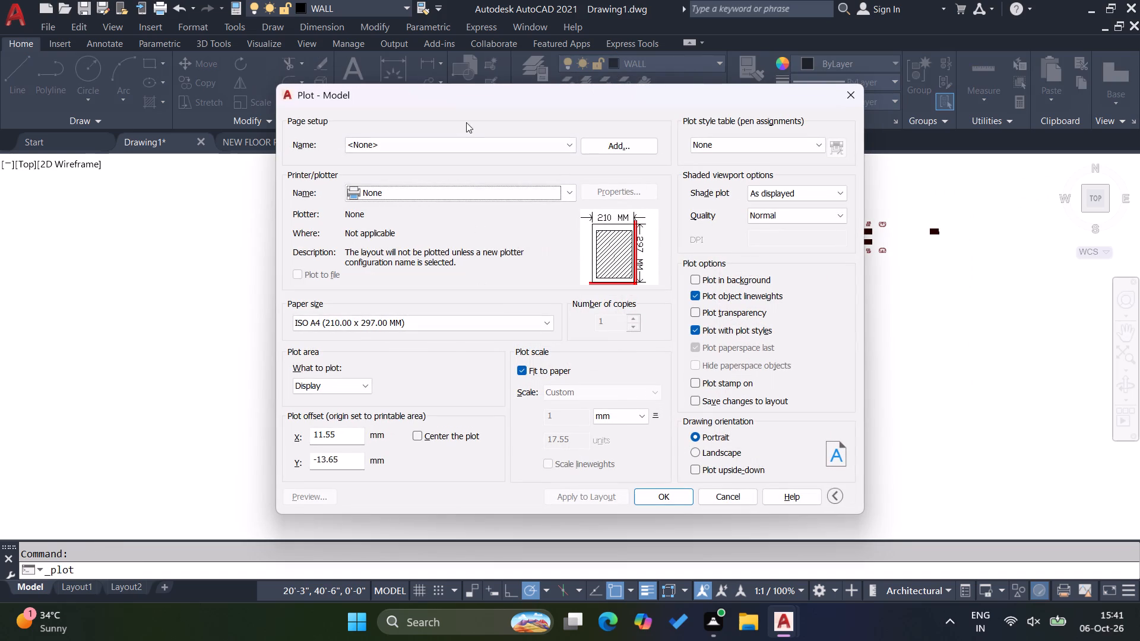
pyautogui.click(465, 142)
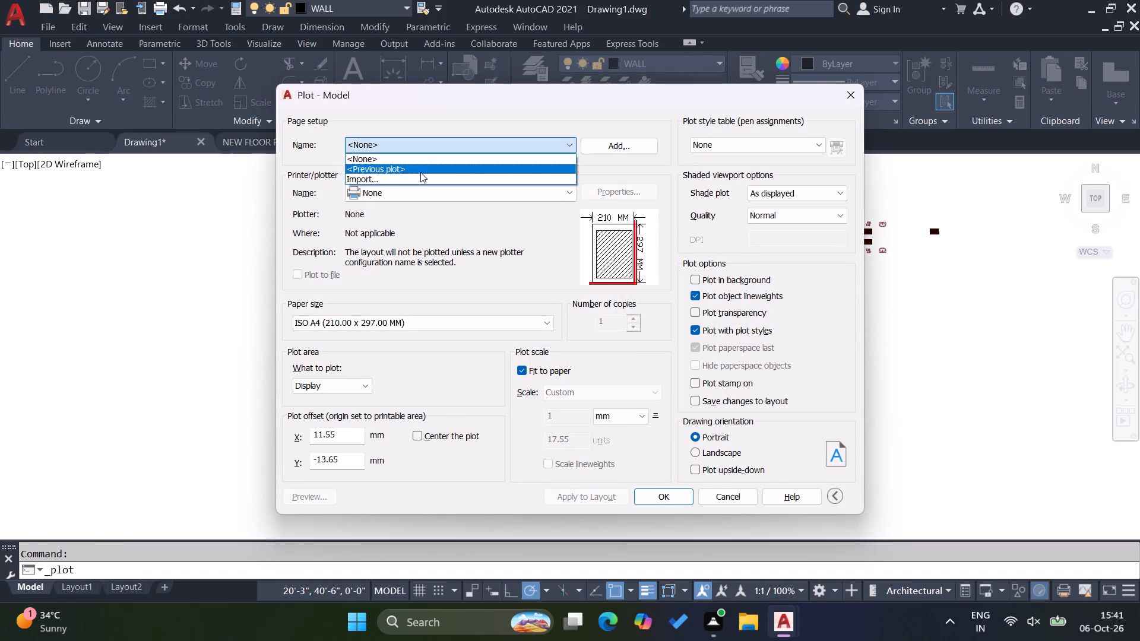
pyautogui.click(420, 172)
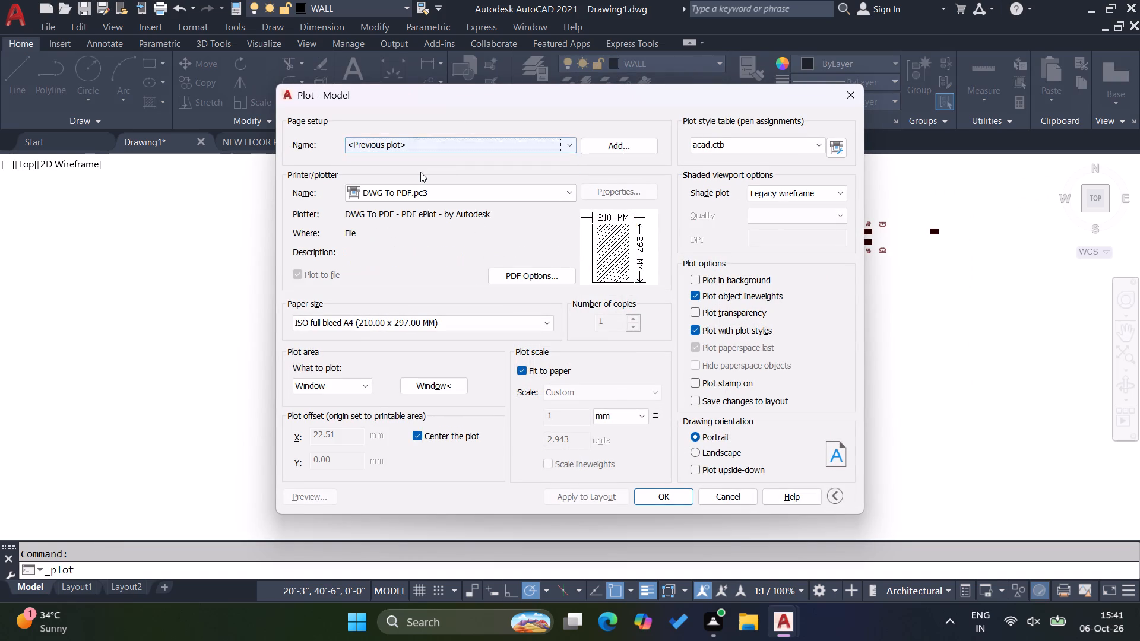
pyautogui.click(417, 192)
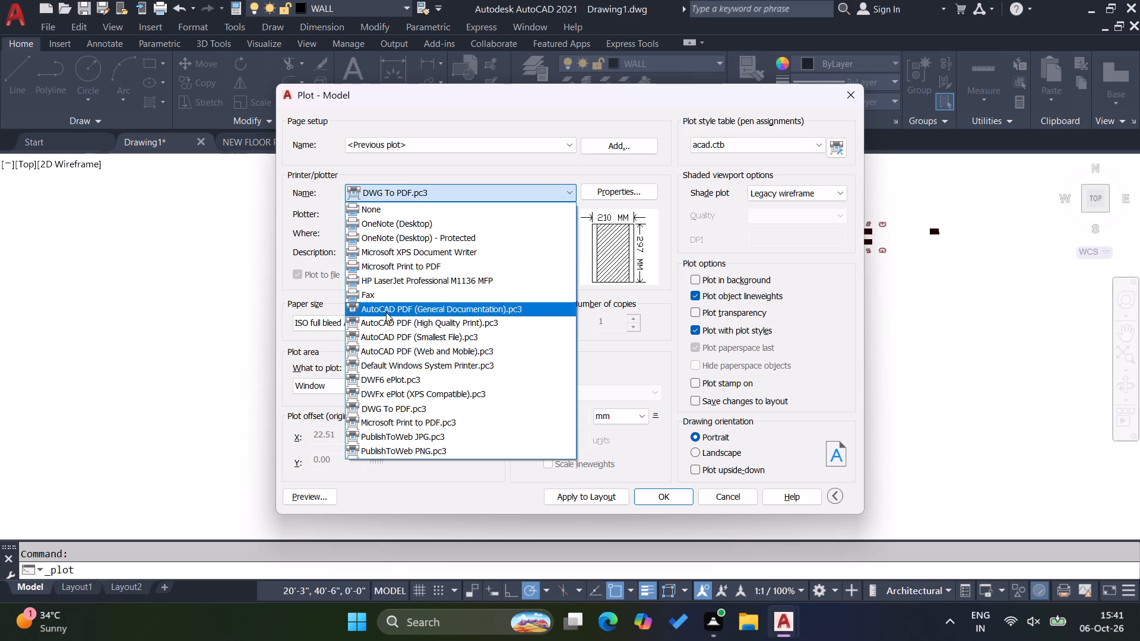
pyautogui.click(426, 410)
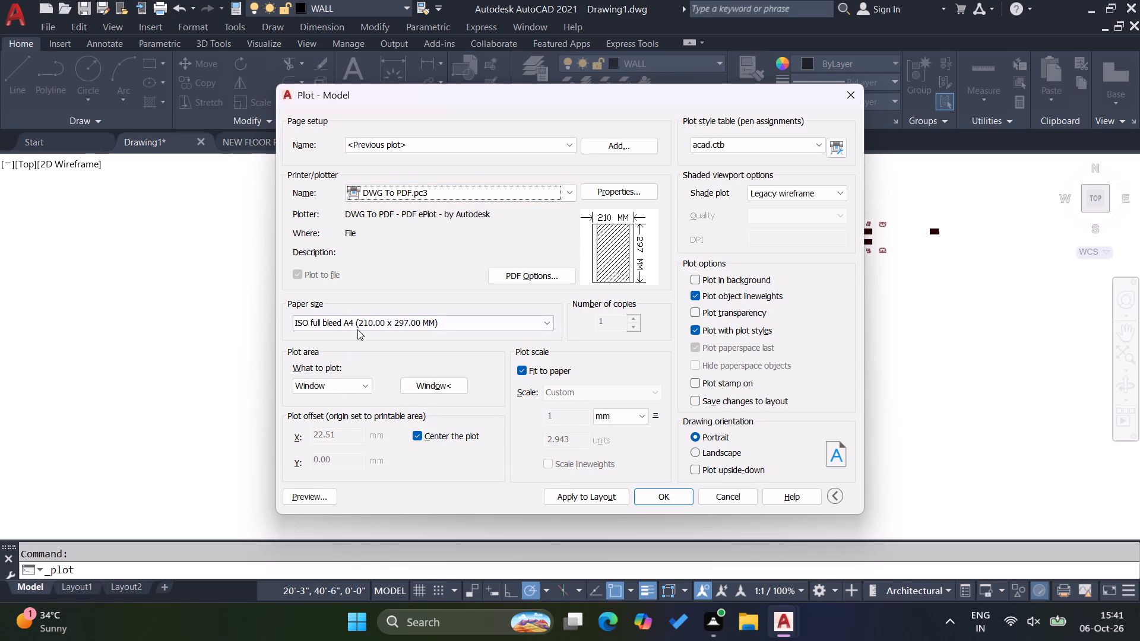
pyautogui.click(357, 329)
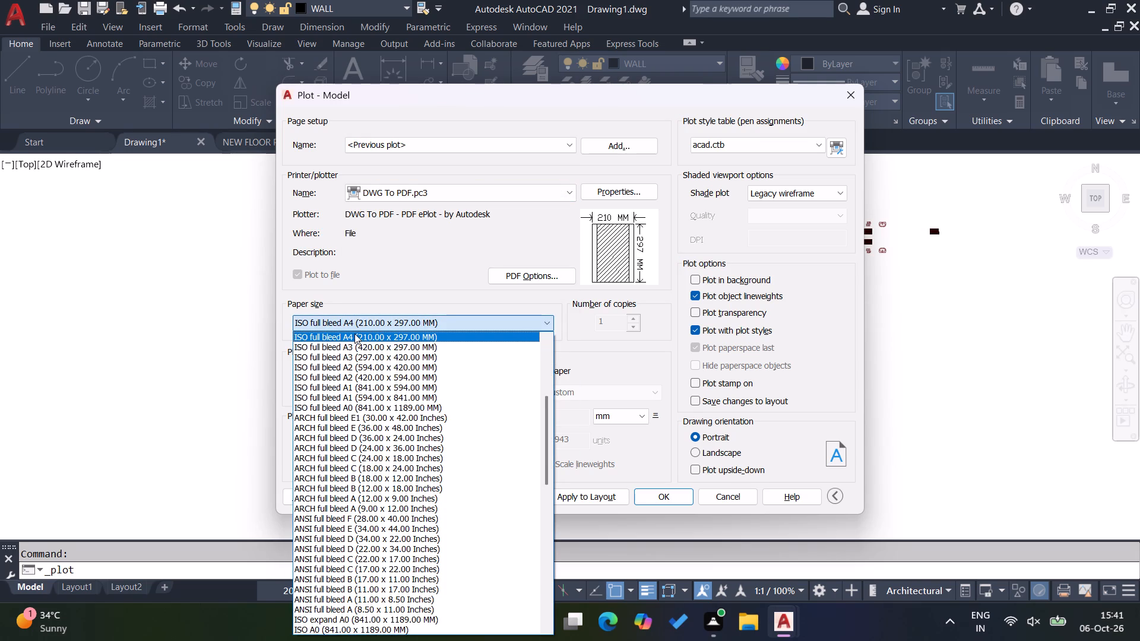
pyautogui.click(354, 334)
pyautogui.click(401, 324)
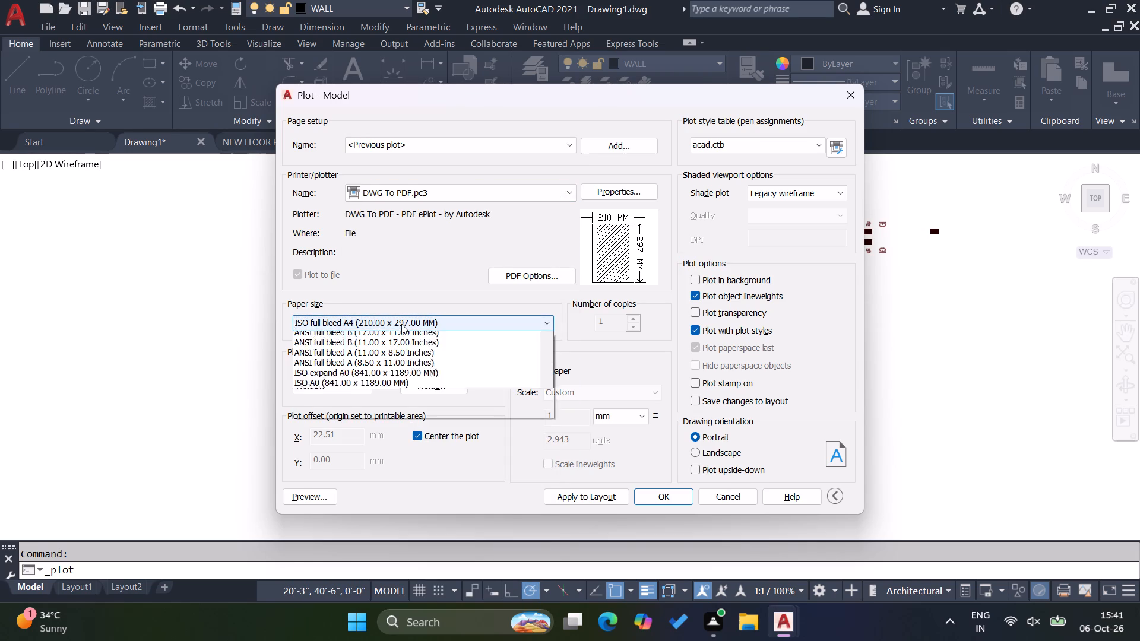
pyautogui.scroll(1, 397, 334)
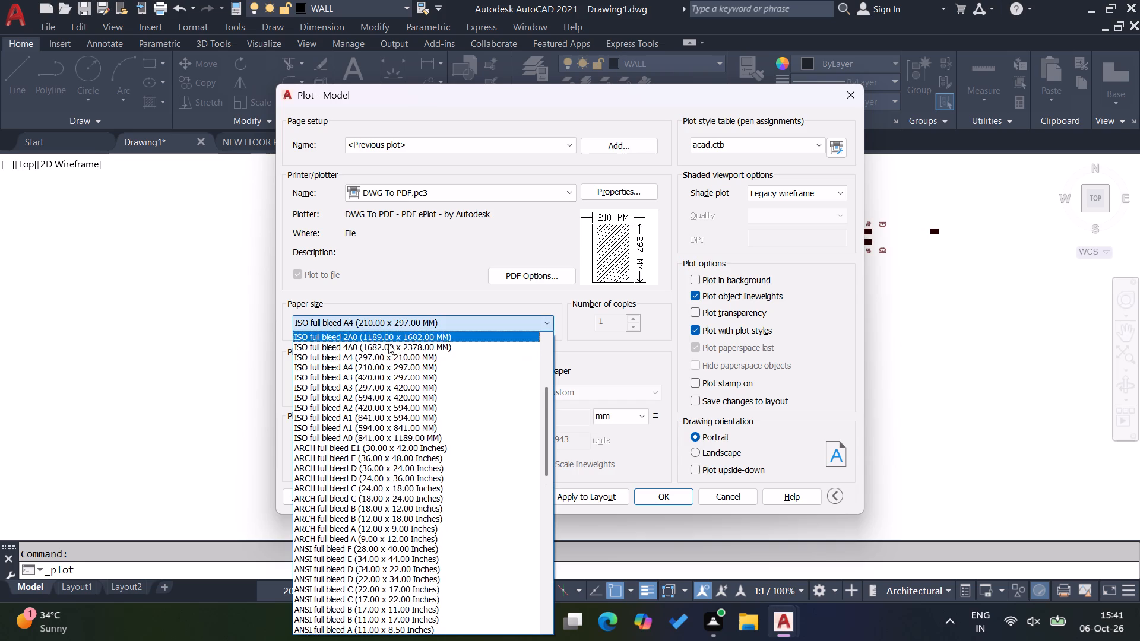
pyautogui.click(362, 360)
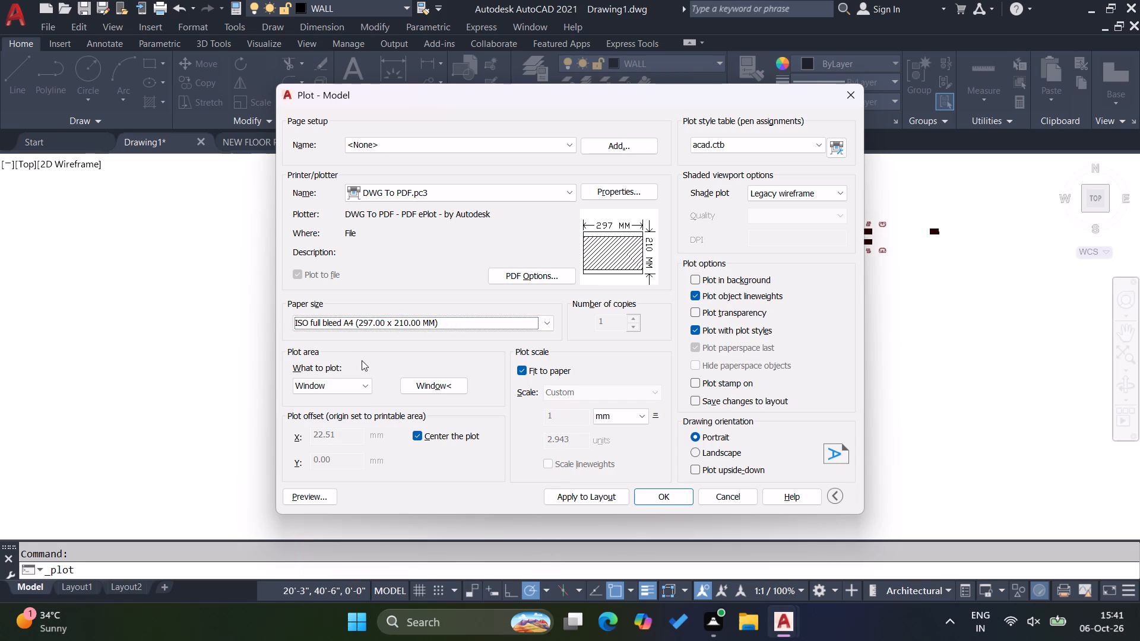
pyautogui.click(375, 329)
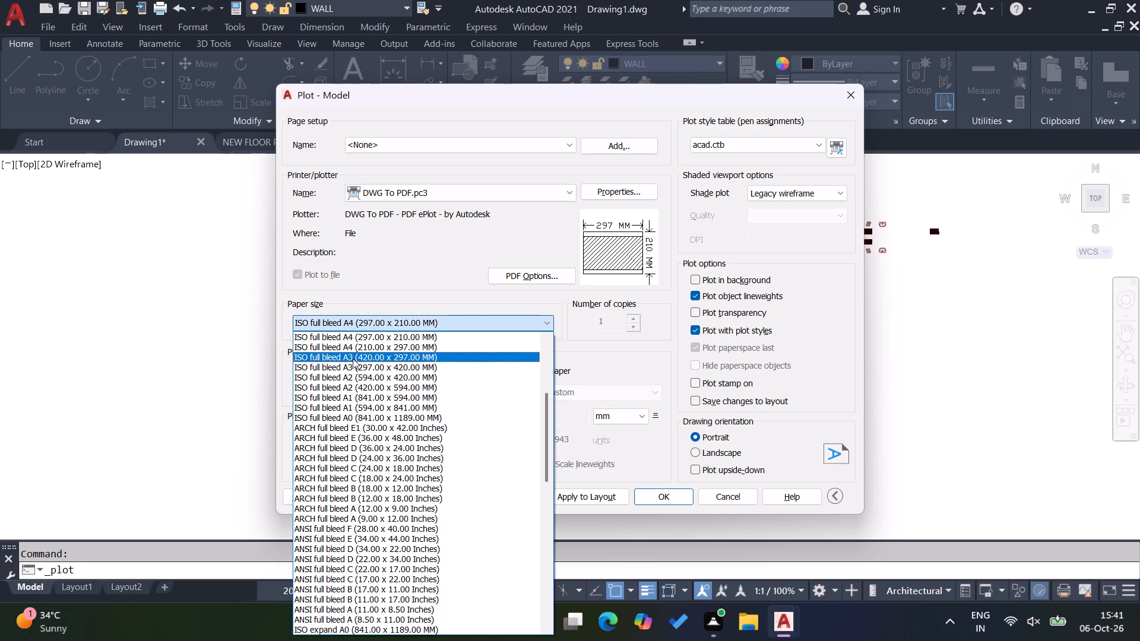
pyautogui.click(355, 346)
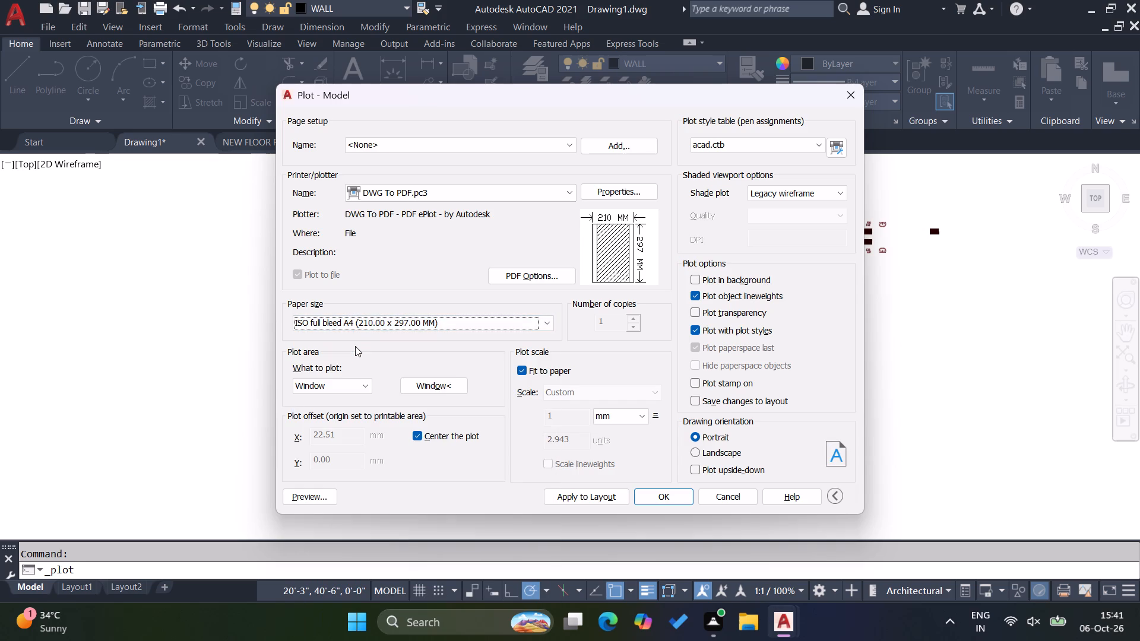
# Define the plot window around the floor plan with room labels, including its 29' and 60' dimensions.
pyautogui.click(422, 388)
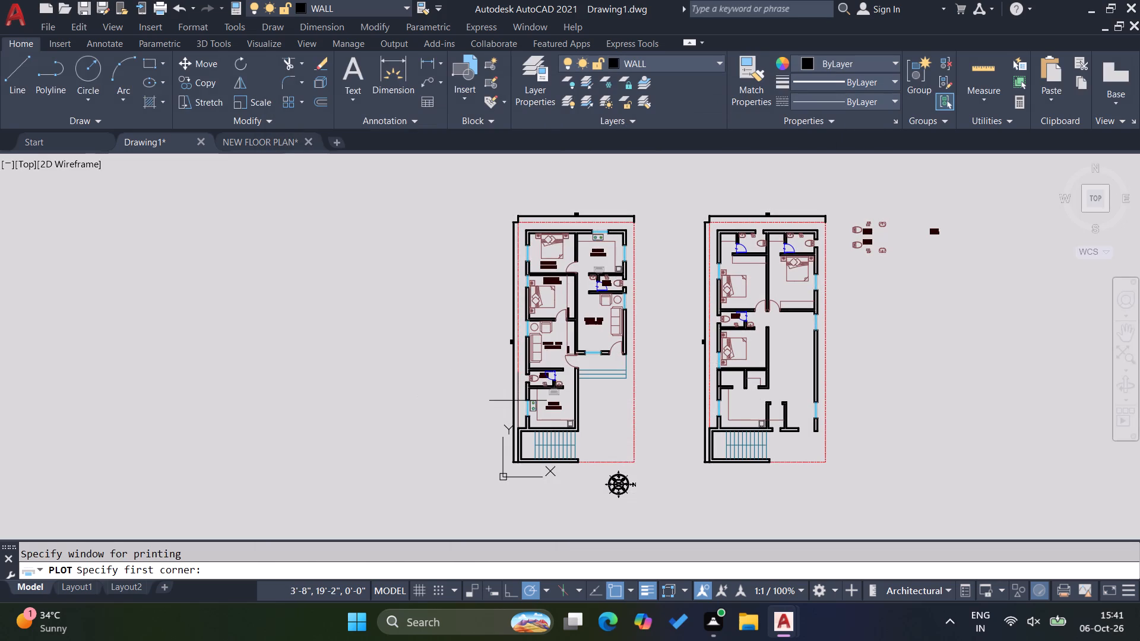
pyautogui.scroll(1, 515, 205)
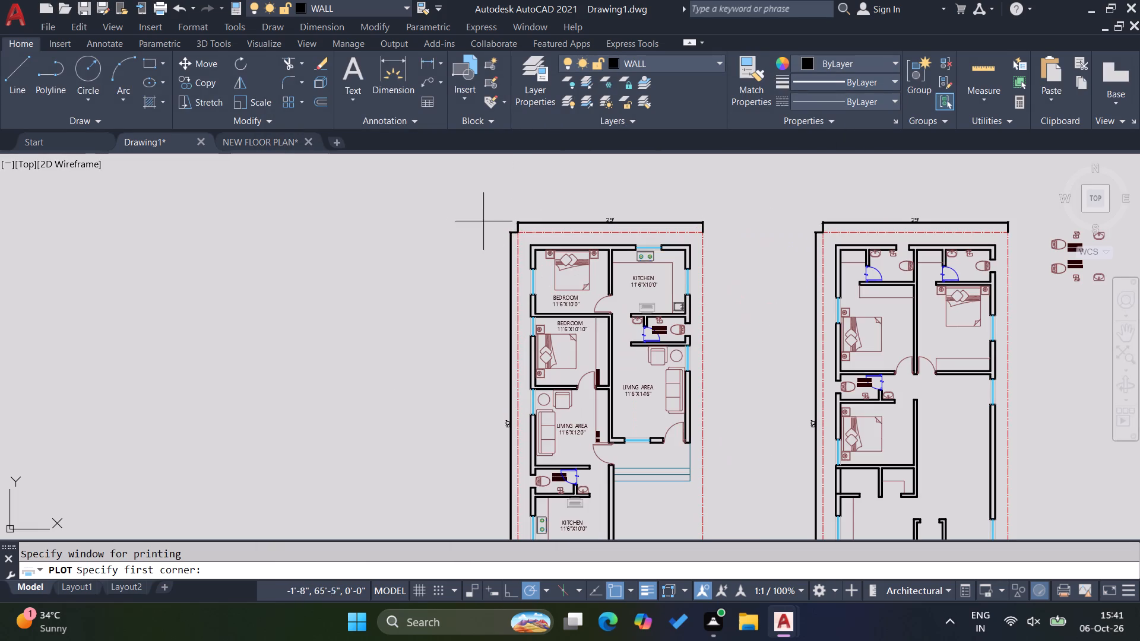
pyautogui.scroll(3, 497, 202)
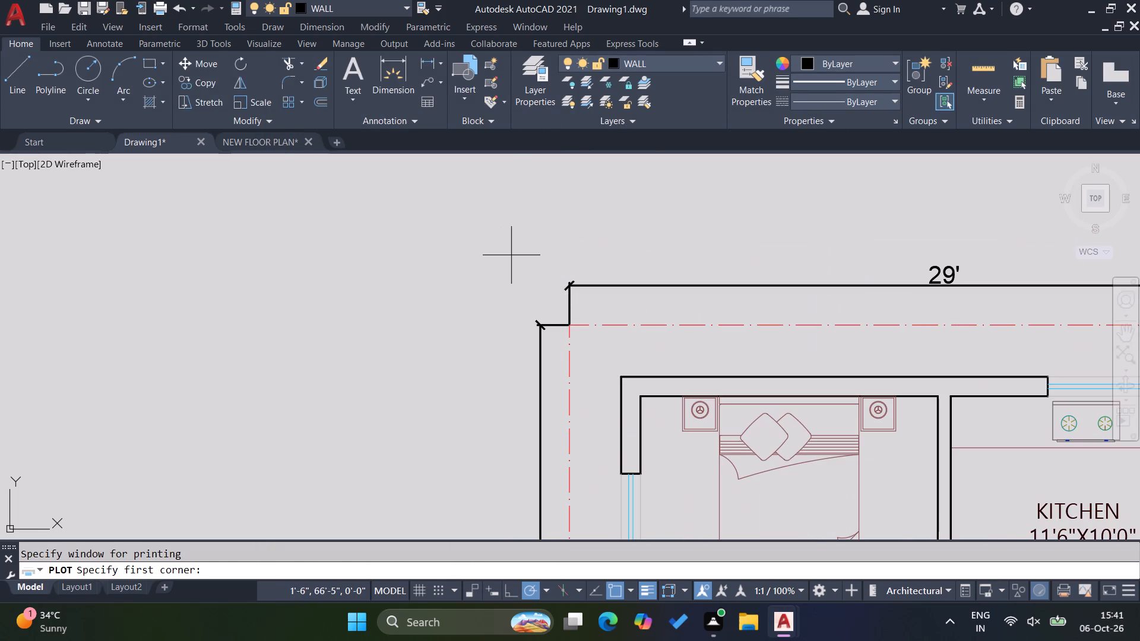
pyautogui.click(503, 253)
pyautogui.scroll(-4, 487, 255)
pyautogui.scroll(3, 630, 512)
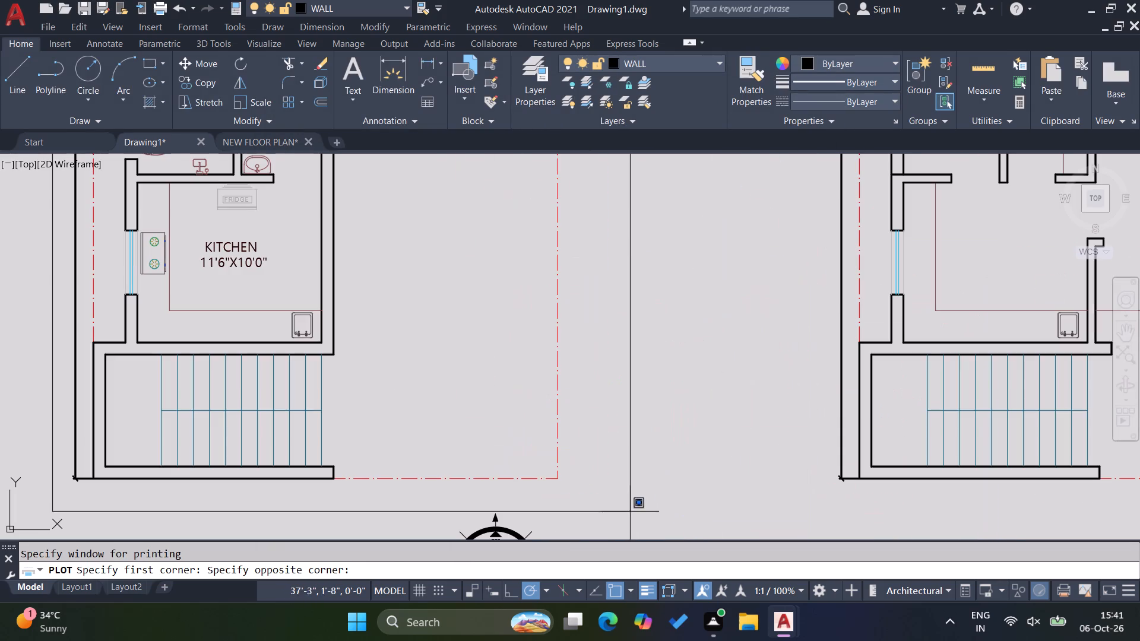
pyautogui.click(587, 502)
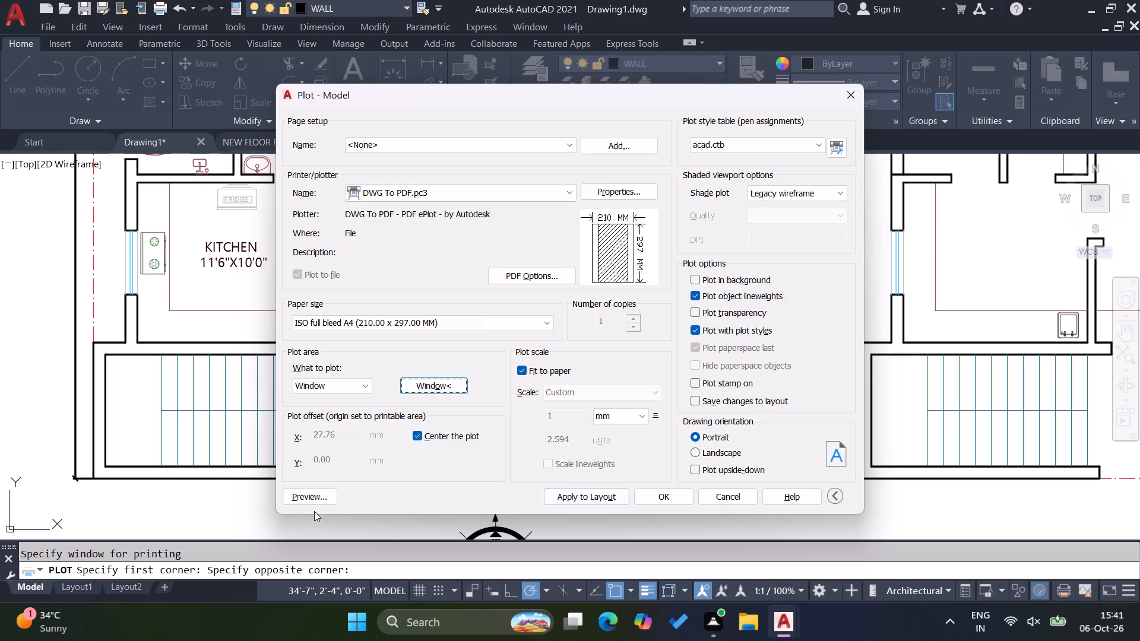
# Preview the plot of the labelled floor plan and inspect the sheet.
pyautogui.click(324, 493)
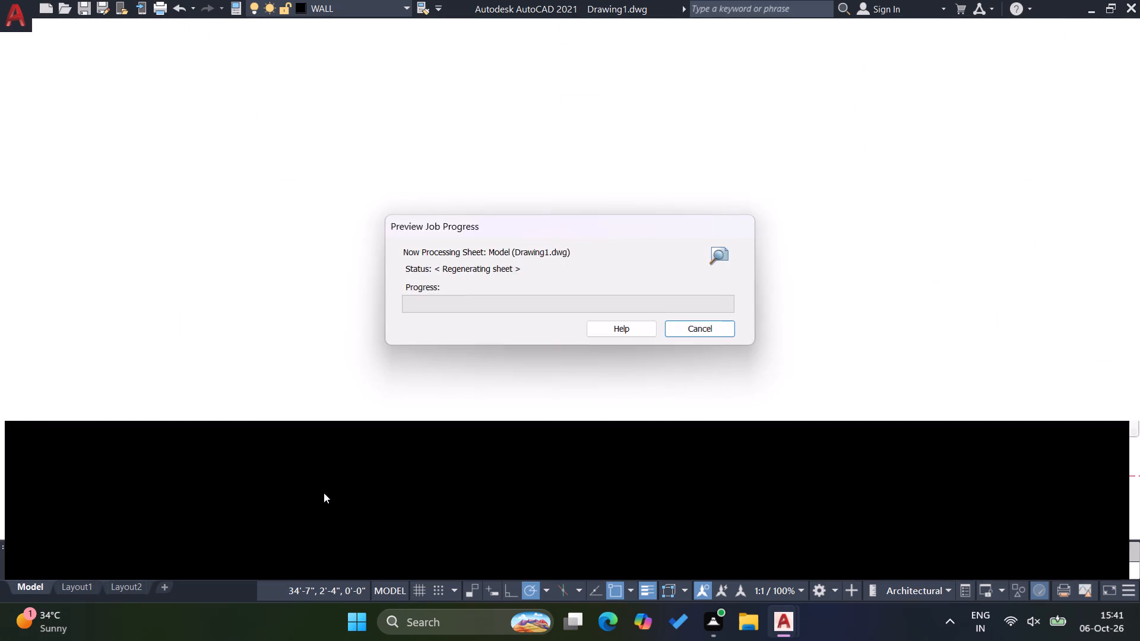
pyautogui.scroll(1, 621, 300)
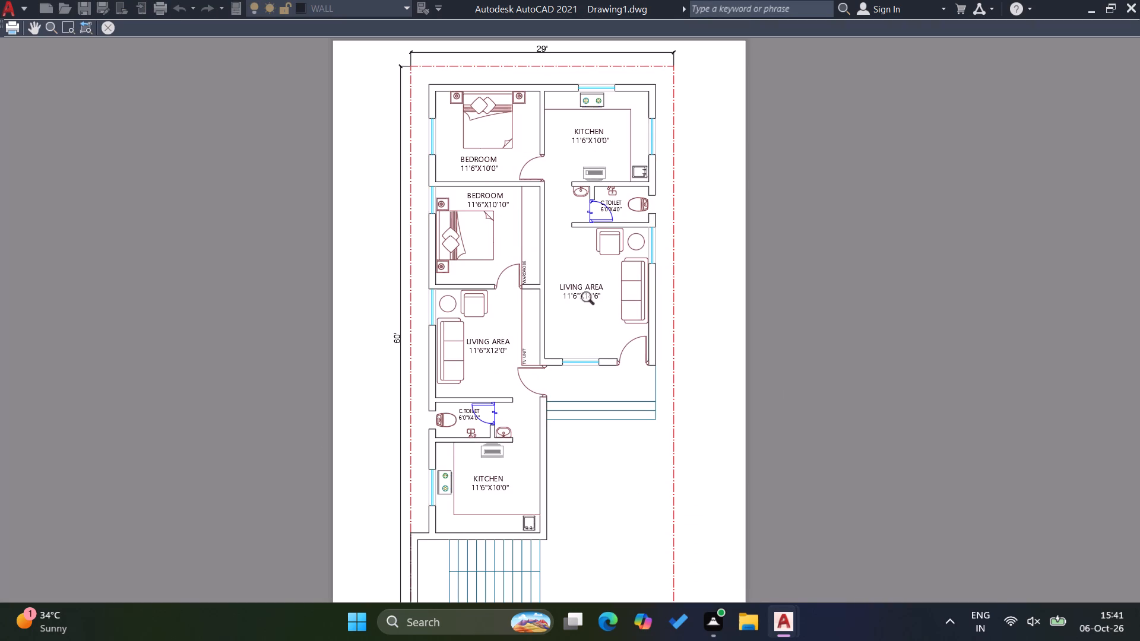
pyautogui.scroll(-1, 580, 306)
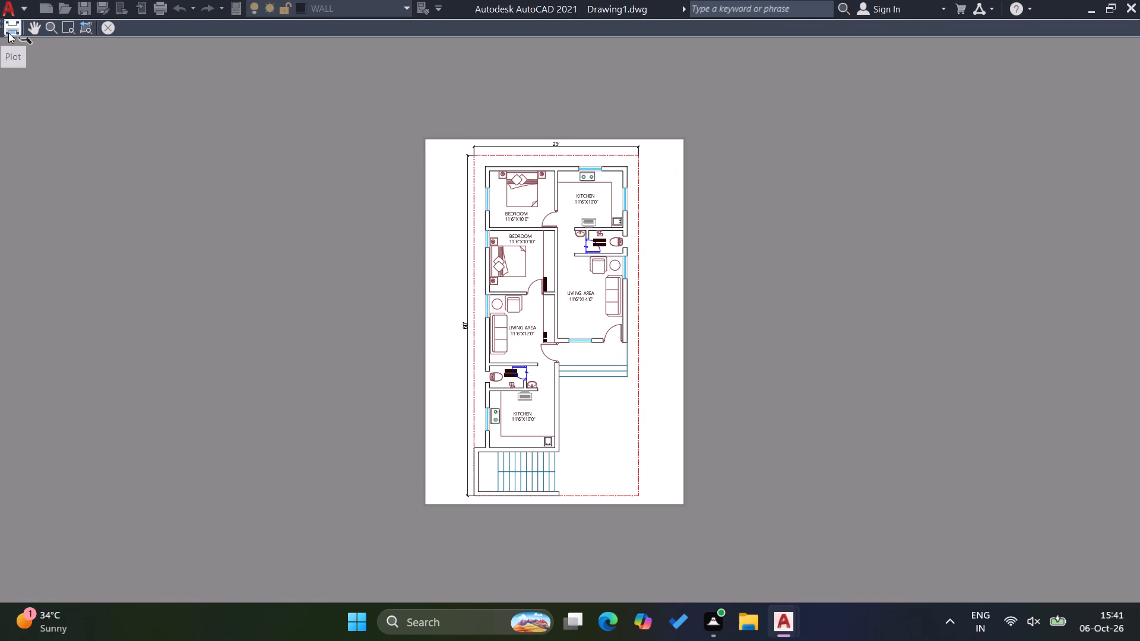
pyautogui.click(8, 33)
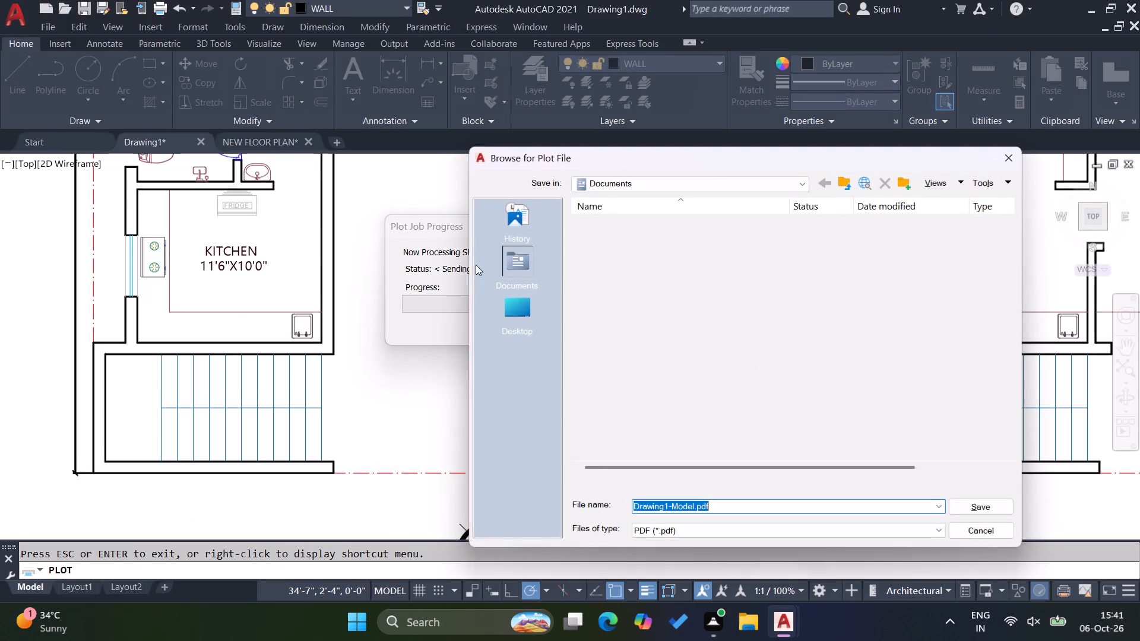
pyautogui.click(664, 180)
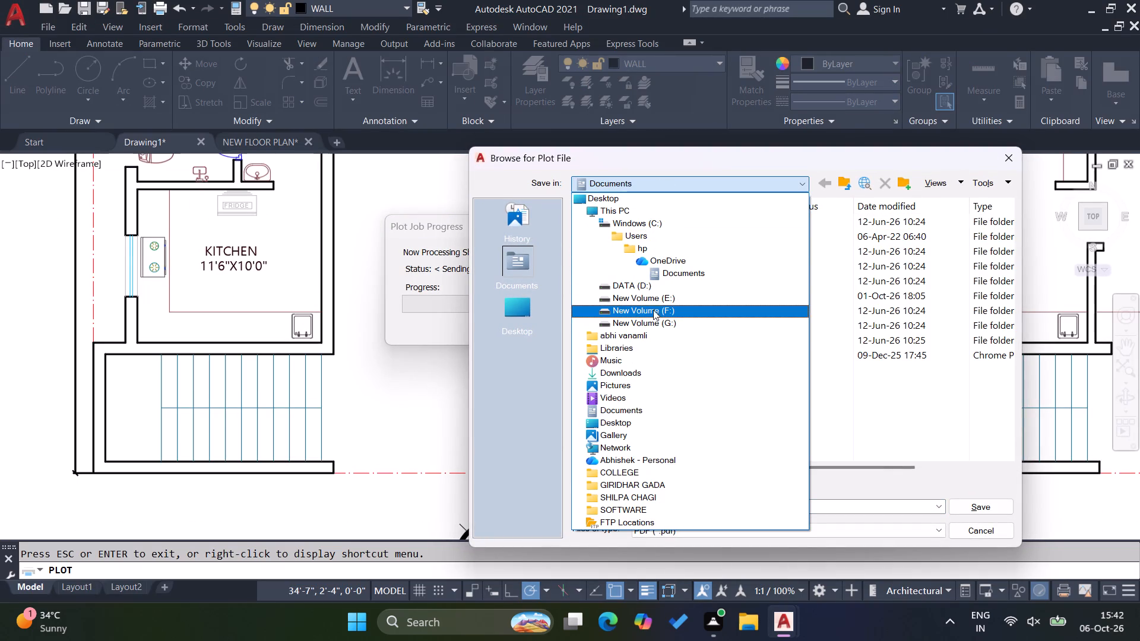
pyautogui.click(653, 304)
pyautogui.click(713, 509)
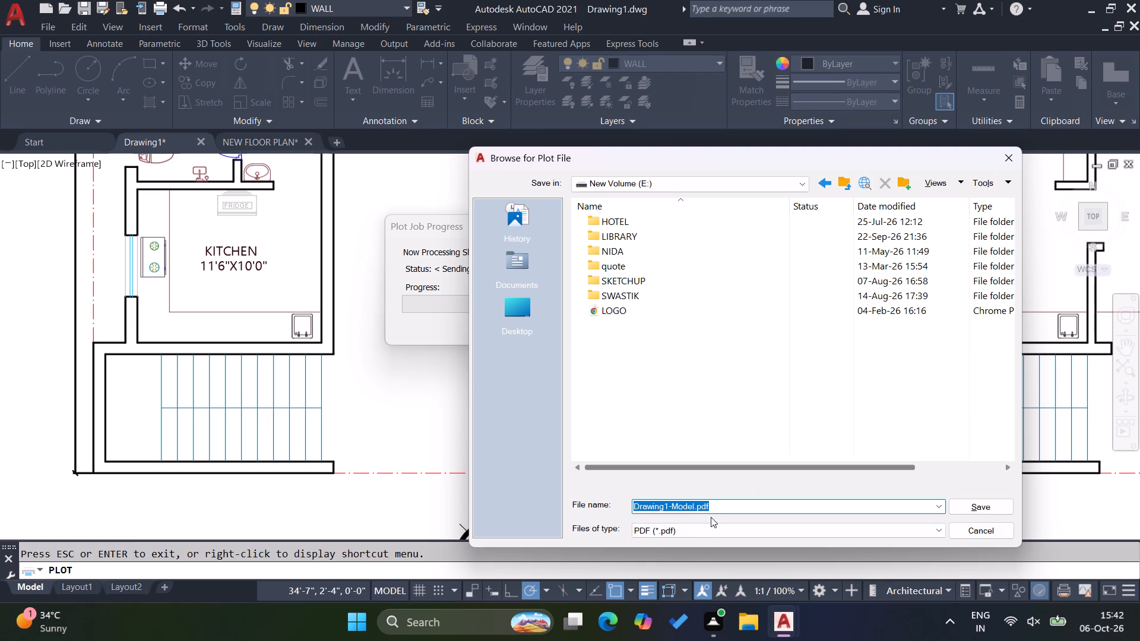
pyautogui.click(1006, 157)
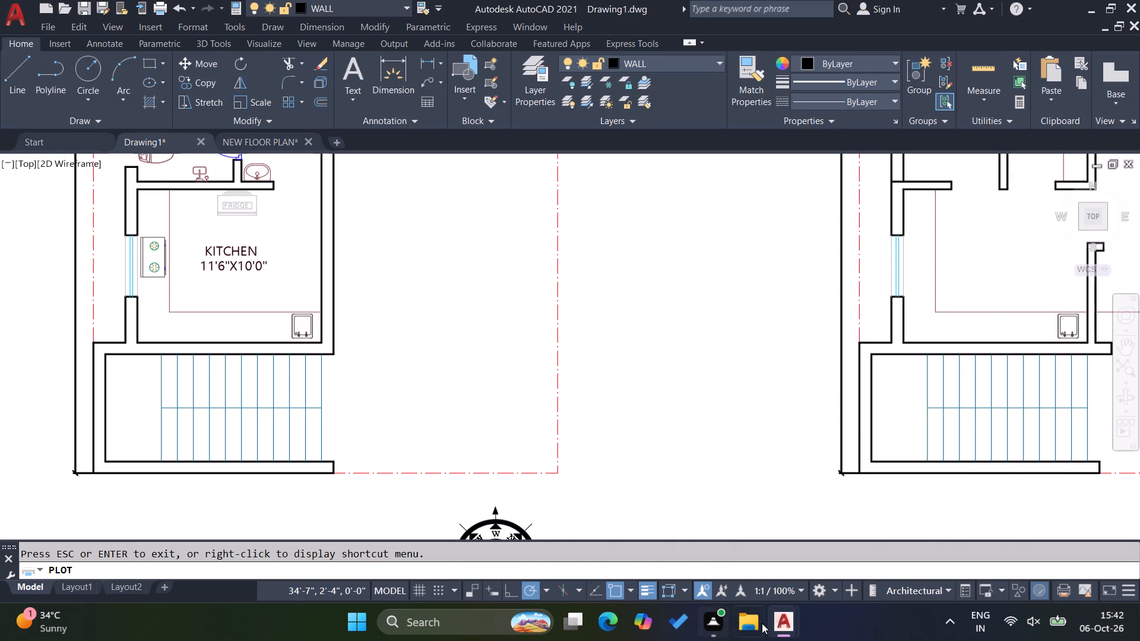
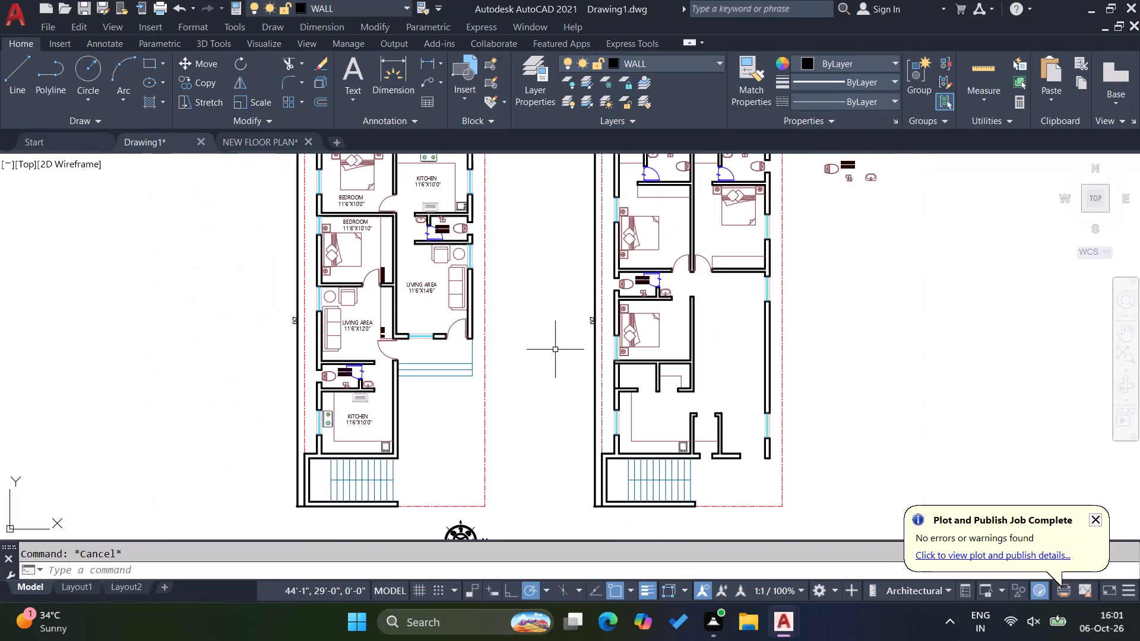
# Group the spare sofa, two armchairs and two round side tables lying outside the plans into one set.
pyautogui.scroll(-1, 555, 350)
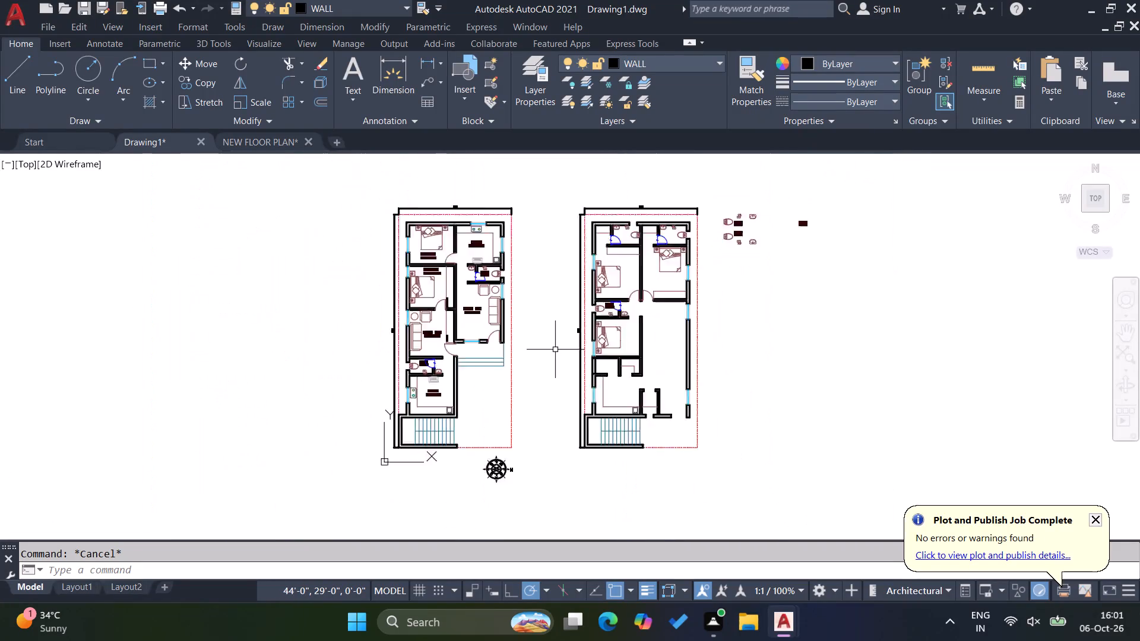
pyautogui.scroll(-1, 555, 350)
pyautogui.scroll(1, 615, 328)
pyautogui.scroll(-3, 625, 318)
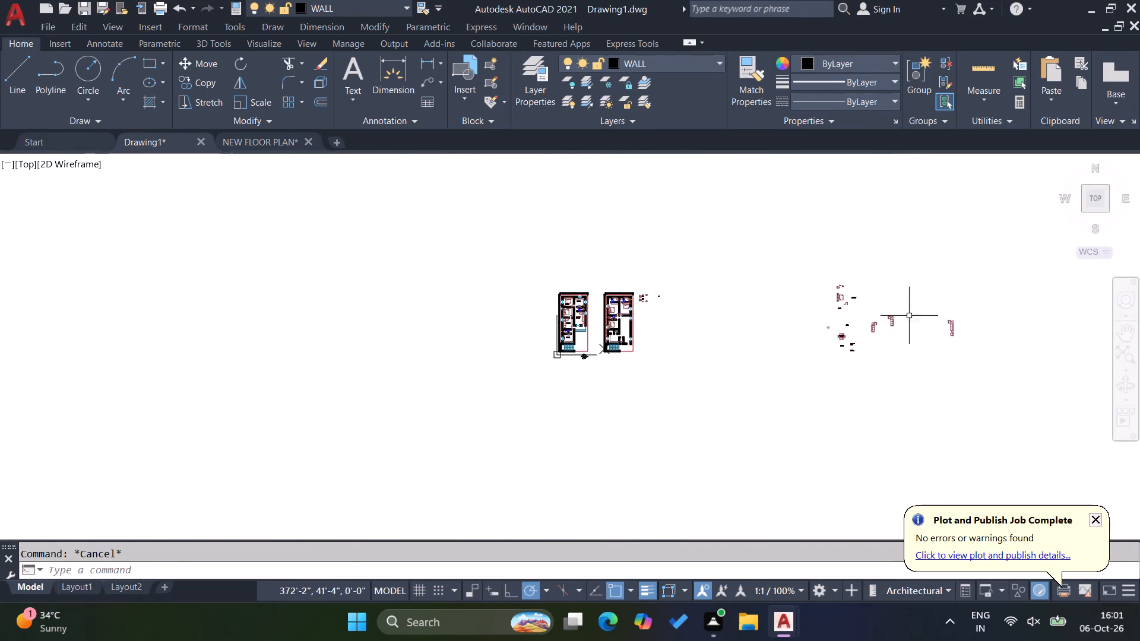
pyautogui.scroll(3, 954, 342)
pyautogui.moveTo(978, 361); pyautogui.dragTo(971, 353)
pyautogui.click(893, 237)
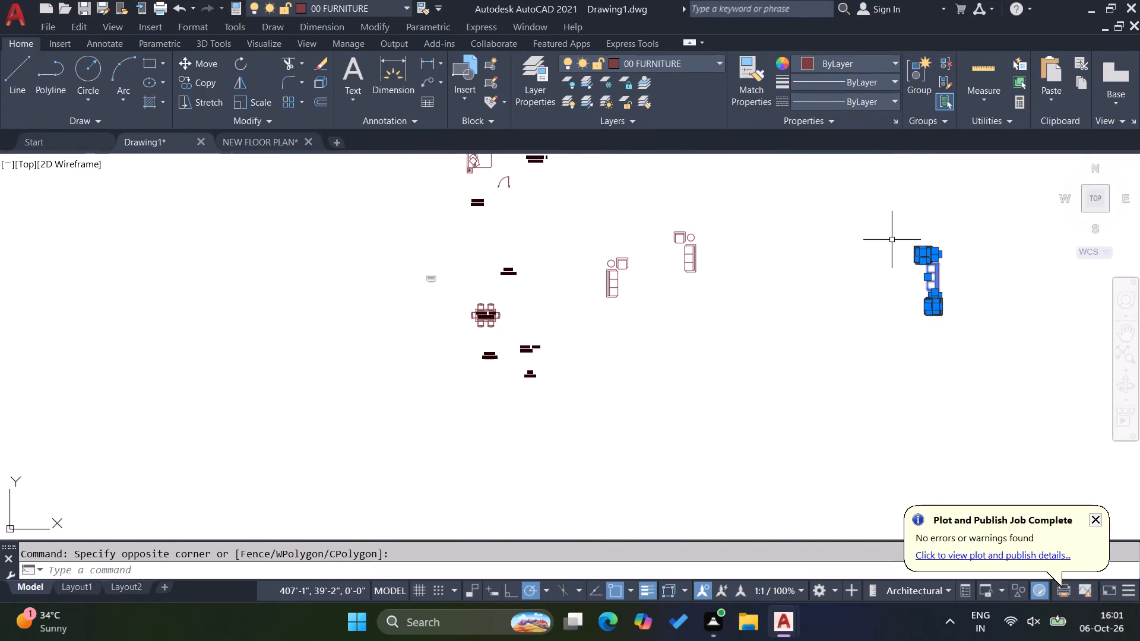
pyautogui.press('g')
pyautogui.press('Return')
# Copy the grouped sofa set into the second plan's open living space, with the sofa against the outer wall.
pyautogui.moveTo(977, 334); pyautogui.dragTo(971, 331)
pyautogui.moveTo(905, 265); pyautogui.dragTo(905, 271)
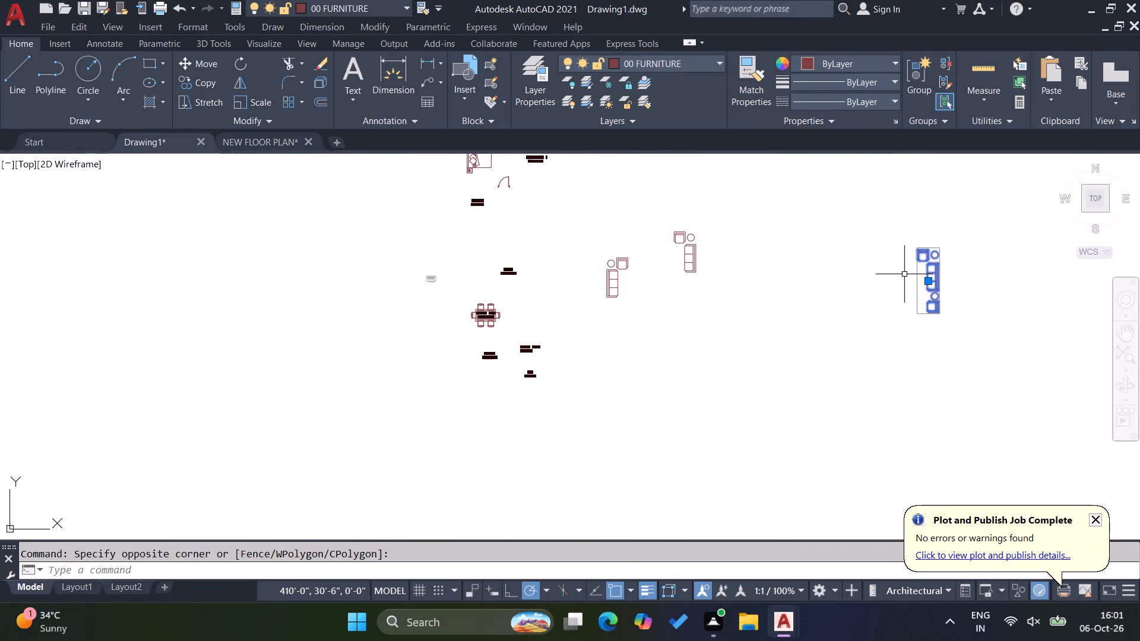
pyautogui.write('CO')
pyautogui.press('Return')
pyautogui.click(945, 273)
pyautogui.scroll(-2, 978, 271)
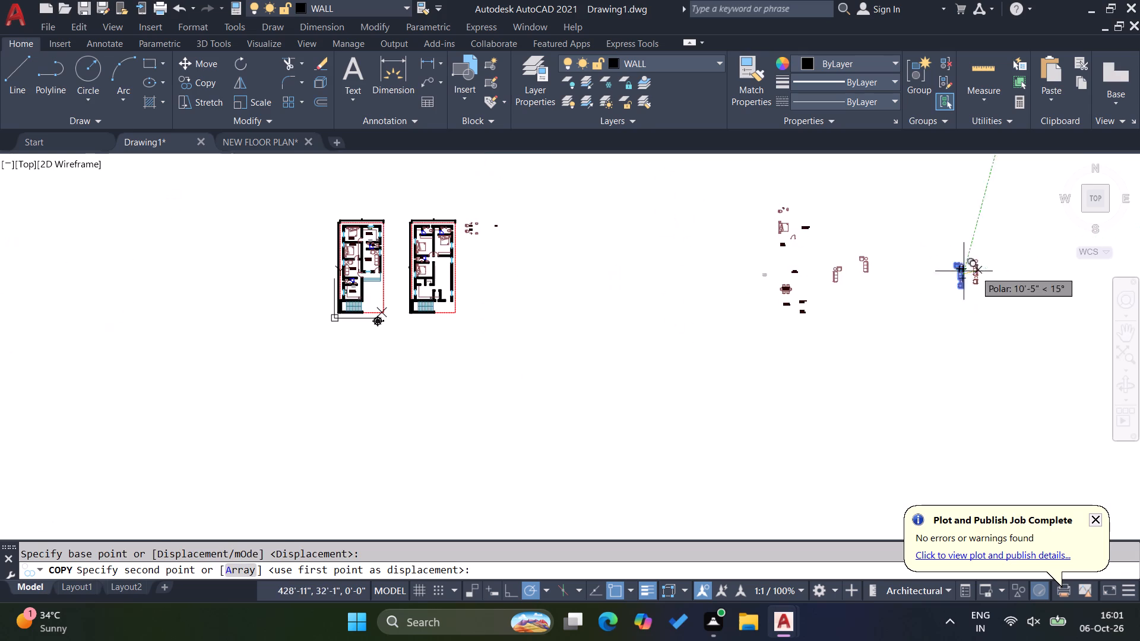
pyautogui.scroll(4, 446, 269)
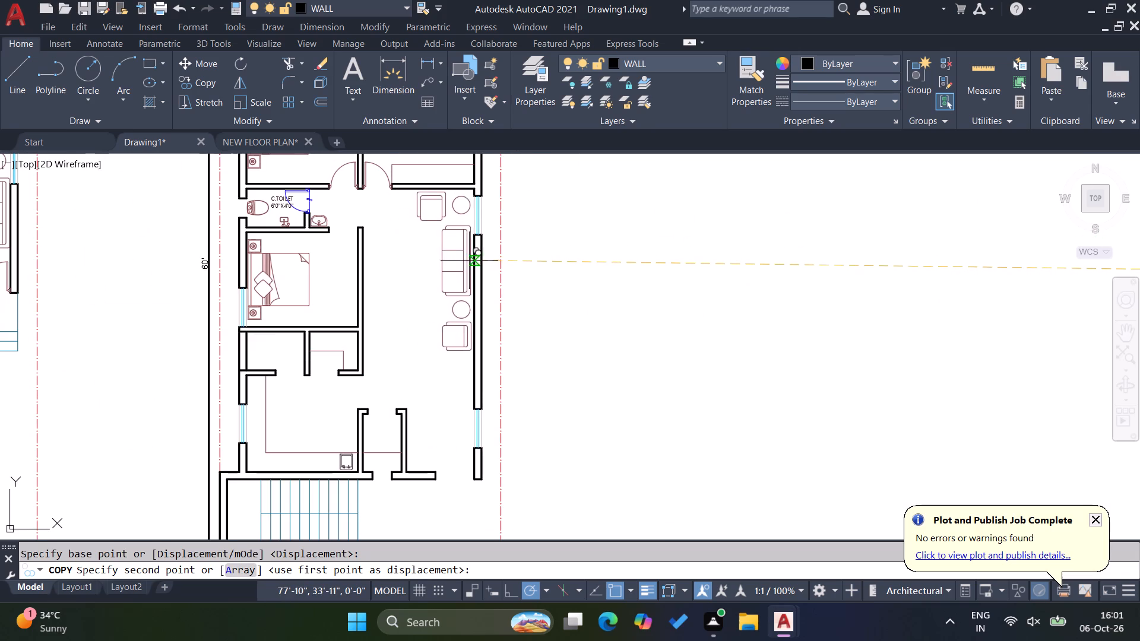
pyautogui.scroll(2, 467, 259)
pyautogui.scroll(-2, 494, 342)
pyautogui.scroll(1, 486, 309)
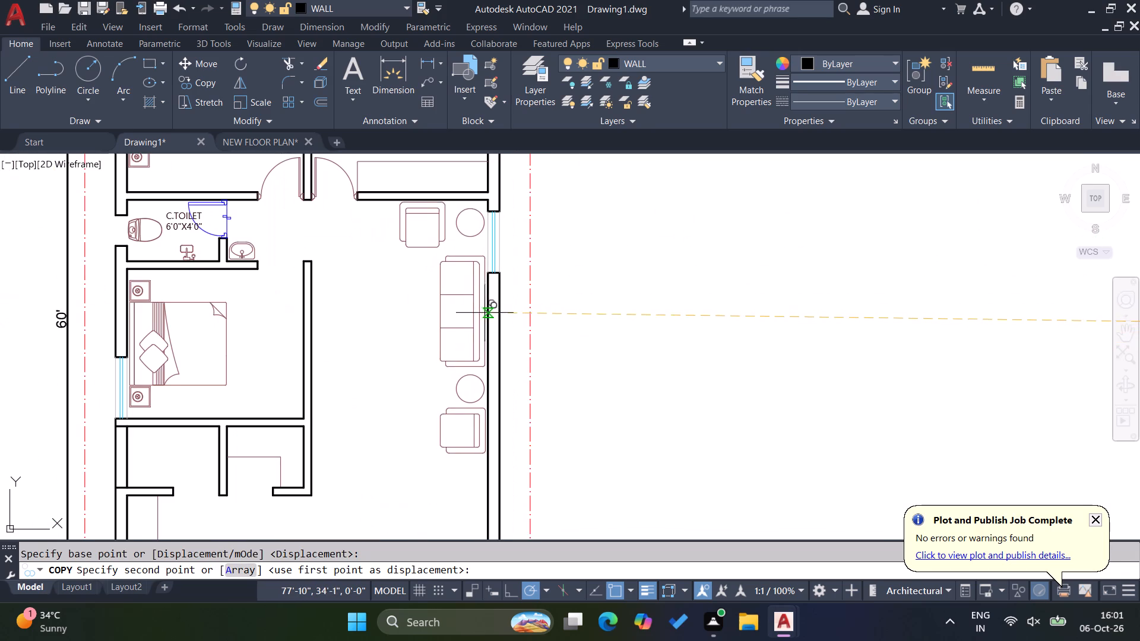
pyautogui.click(482, 318)
pyautogui.press('Escape')
pyautogui.press('Escape')
# Move the copied sofa set slightly up toward the bedroom wall above the living space.
pyautogui.scroll(3, 475, 227)
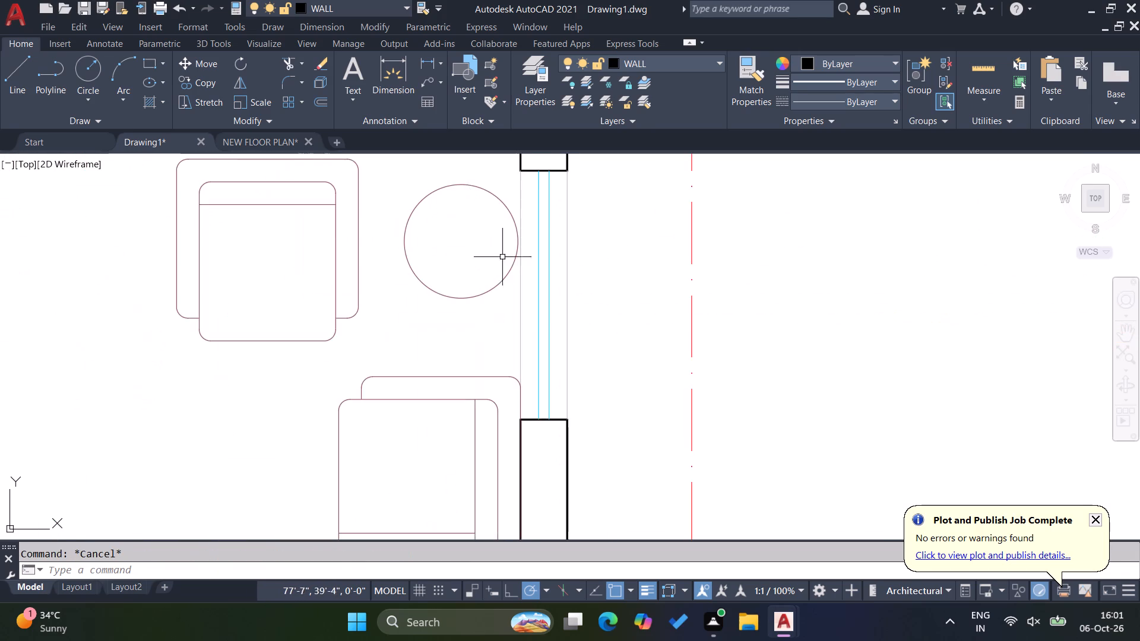
pyautogui.scroll(-2, 553, 319)
pyautogui.scroll(2, 460, 248)
pyautogui.click(512, 292)
pyautogui.click(468, 271)
pyautogui.press('m')
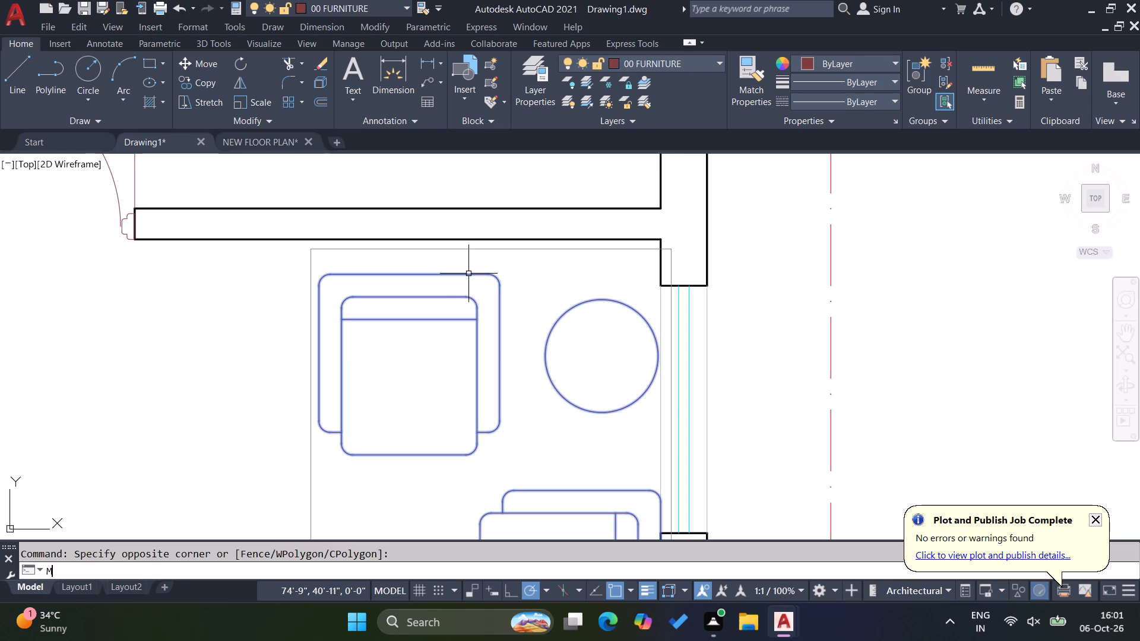
pyautogui.press('Return')
pyautogui.click(411, 275)
pyautogui.click(409, 255)
pyautogui.press('Escape')
# Move the copied sofa set slightly left, leaving a small gap from the outer wall and window.
pyautogui.click(423, 305)
pyautogui.click(395, 284)
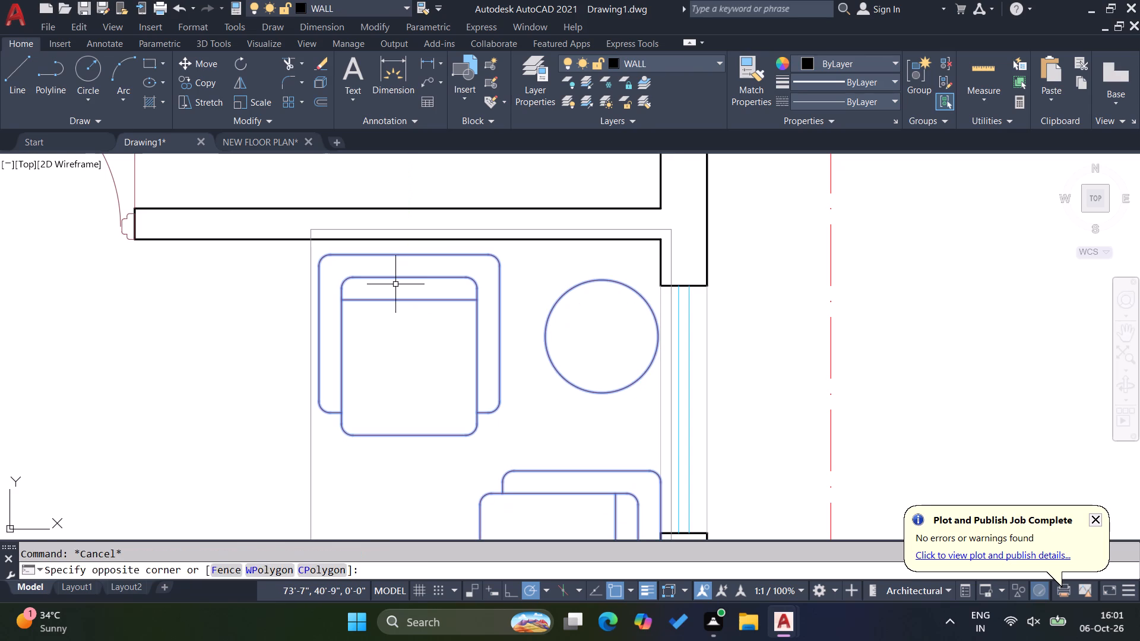
pyautogui.press('m')
pyautogui.press('Return')
pyautogui.click(406, 363)
pyautogui.click(383, 361)
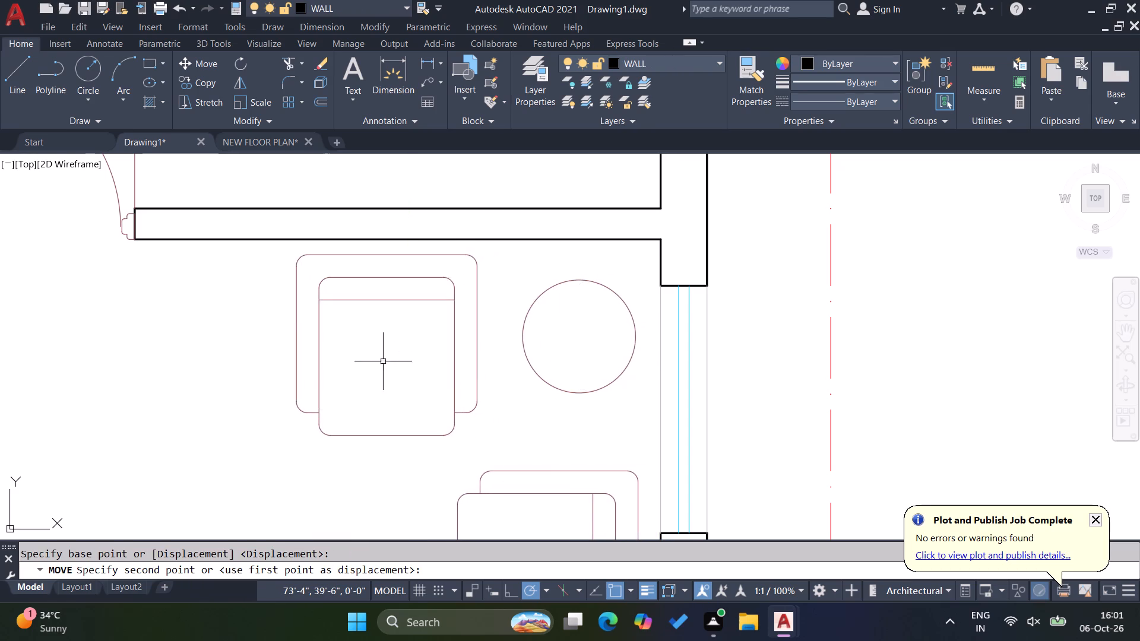
pyautogui.press('Escape')
pyautogui.scroll(-5, 554, 309)
pyautogui.press('Escape')
pyautogui.press('Escape')
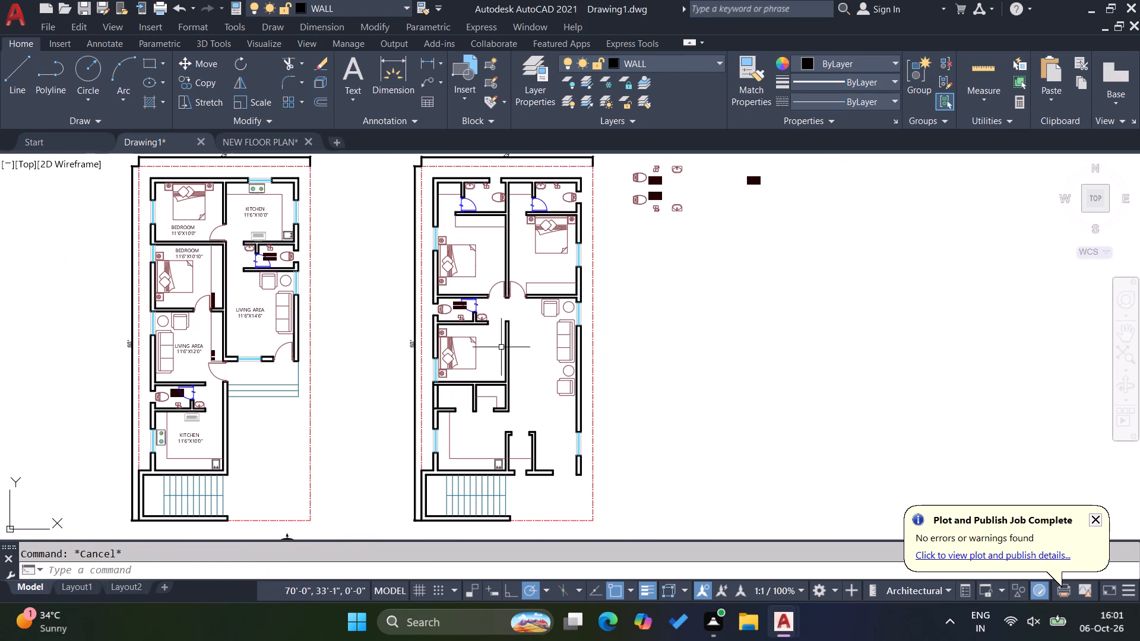
# Copy the stove from the first plan's lower kitchen to the matching place by the second plan's kitchen window.
pyautogui.scroll(1, 455, 348)
pyautogui.scroll(-2, 593, 351)
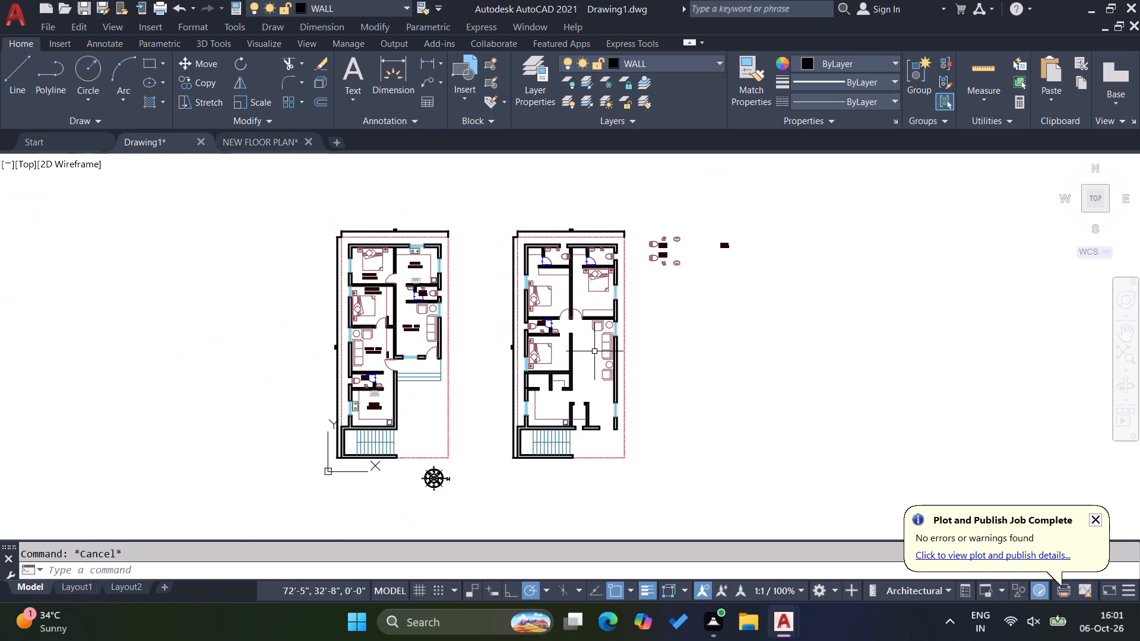
pyautogui.scroll(3, 576, 396)
pyautogui.scroll(-2, 651, 366)
pyautogui.press('Escape')
pyautogui.press('Escape')
pyautogui.press('Escape')
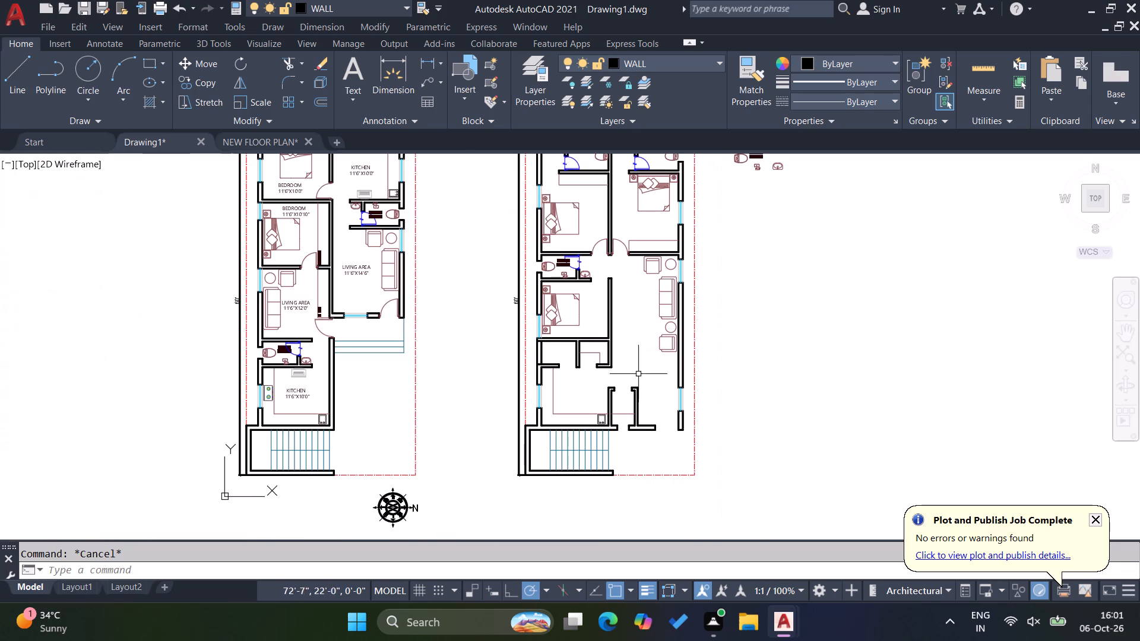
pyautogui.scroll(3, 256, 394)
pyautogui.click(303, 409)
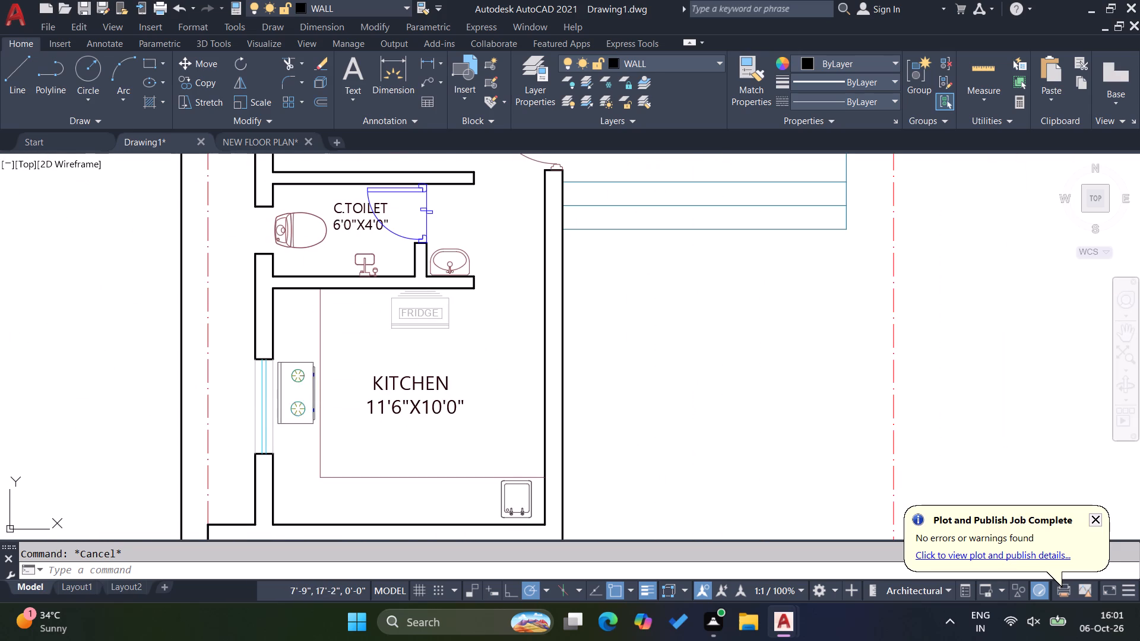
pyautogui.write('CO')
pyautogui.press('Return')
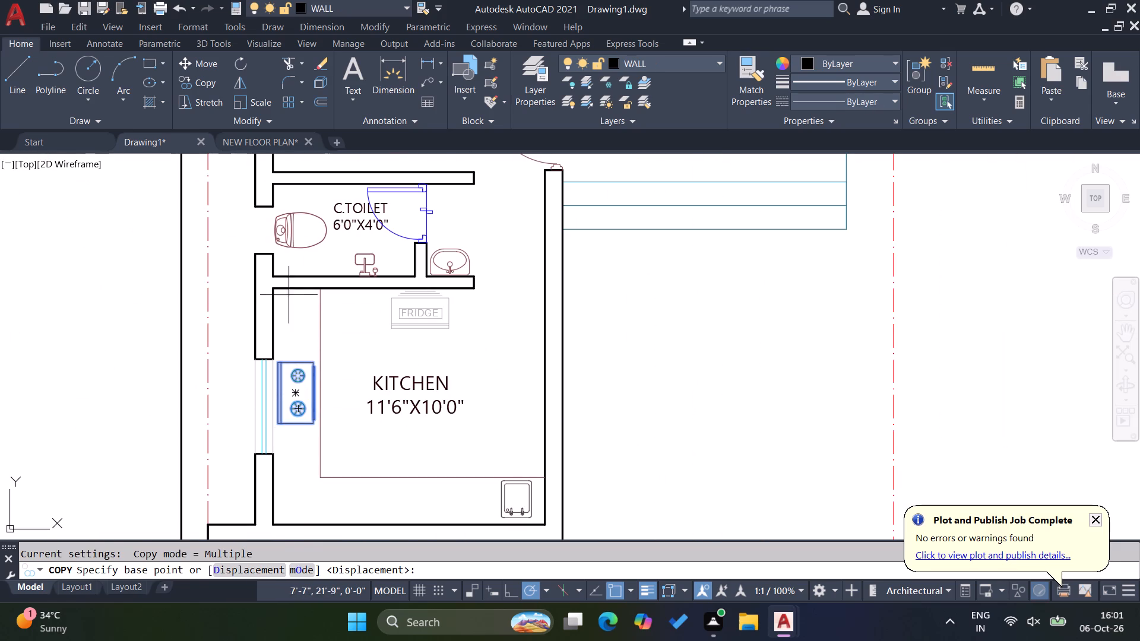
pyautogui.click(278, 293)
pyautogui.scroll(-1, 248, 317)
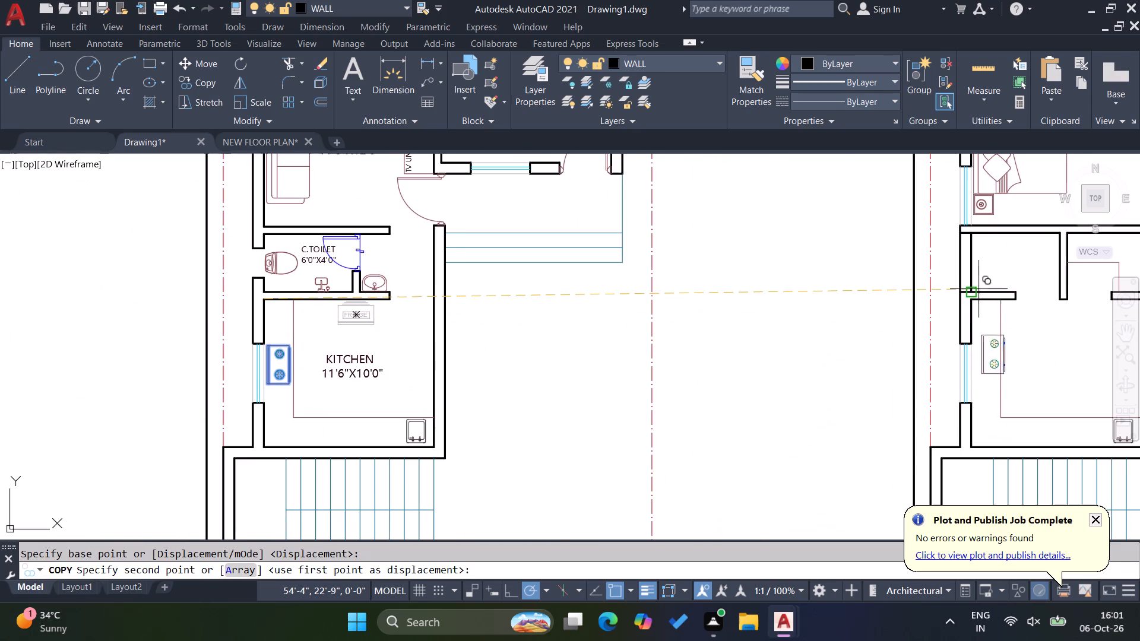
pyautogui.click(973, 304)
pyautogui.press('Escape')
pyautogui.press('Escape')
pyautogui.scroll(-2, 640, 363)
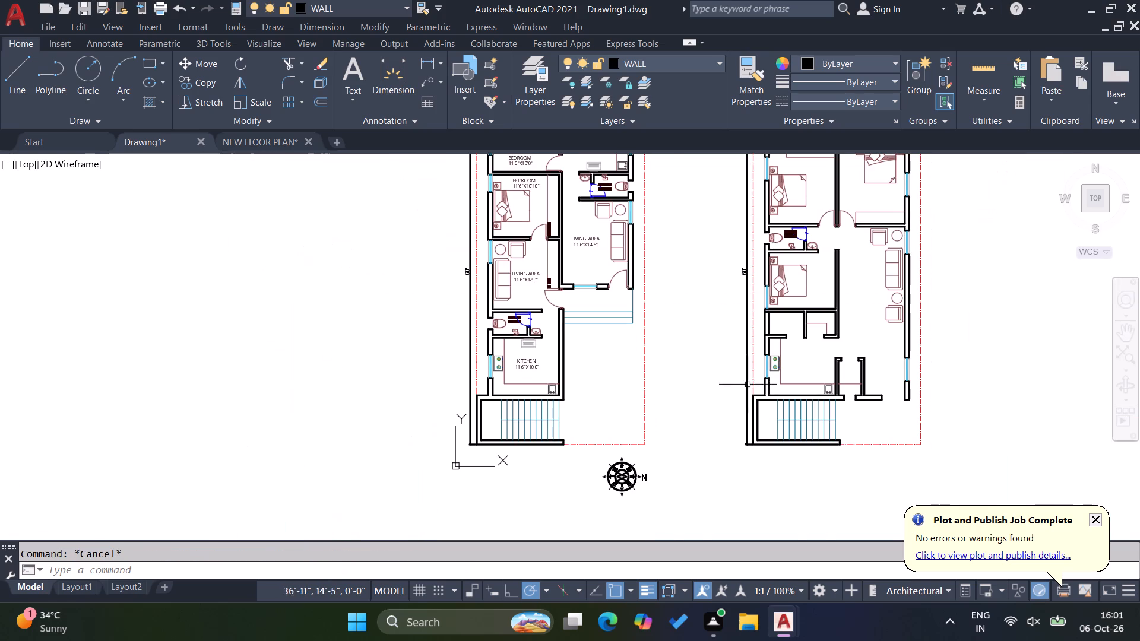
# Move the sink in the second plan's kitchen left along the counter, farther from the side wall.
pyautogui.scroll(2, 788, 373)
pyautogui.scroll(3, 882, 430)
pyautogui.click(863, 393)
pyautogui.click(810, 361)
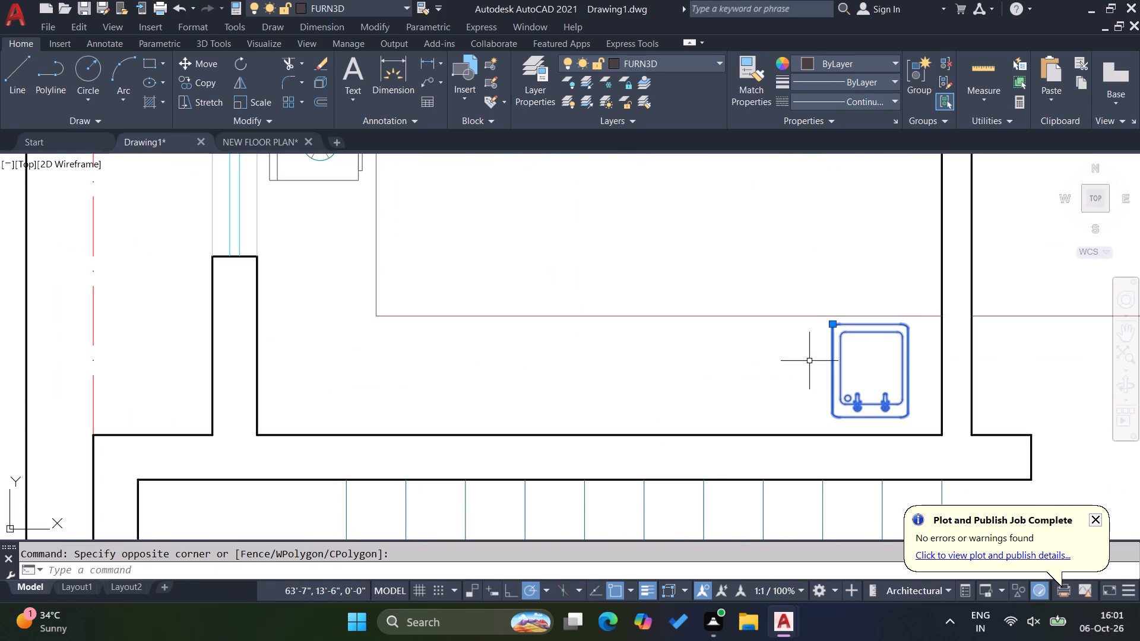
pyautogui.press('n')
pyautogui.press('Escape')
pyautogui.press('Escape')
pyautogui.press('Escape')
pyautogui.moveTo(850, 377); pyautogui.dragTo(844, 377)
pyautogui.click(786, 369)
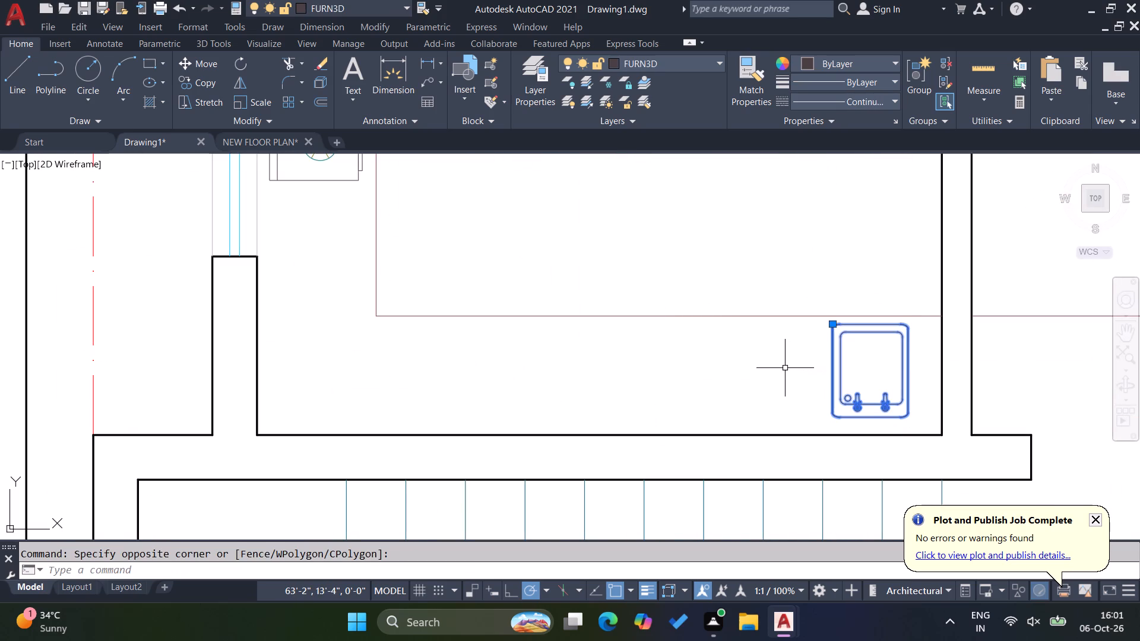
pyautogui.press('m')
pyautogui.press('Return')
pyautogui.click(793, 376)
pyautogui.click(745, 376)
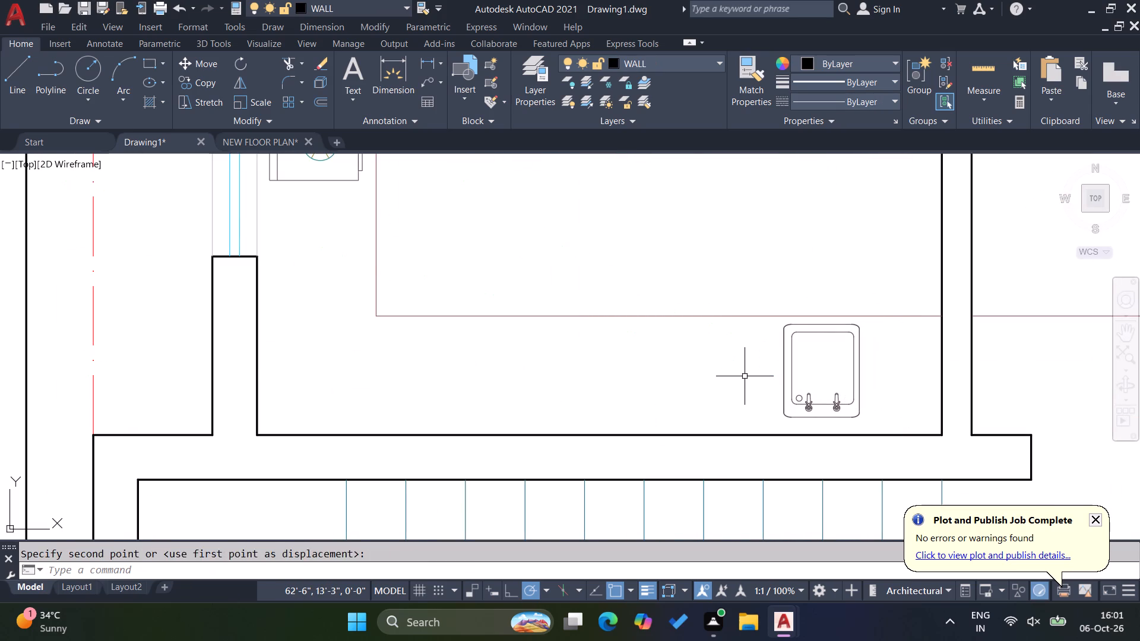
pyautogui.press('Escape')
pyautogui.press('Escape')
pyautogui.press('Escape')
# Move the sink in the first plan's lower kitchen left along the counter, farther from the side wall.
pyautogui.scroll(-3, 743, 377)
pyautogui.scroll(-2, 436, 350)
pyautogui.scroll(4, 207, 361)
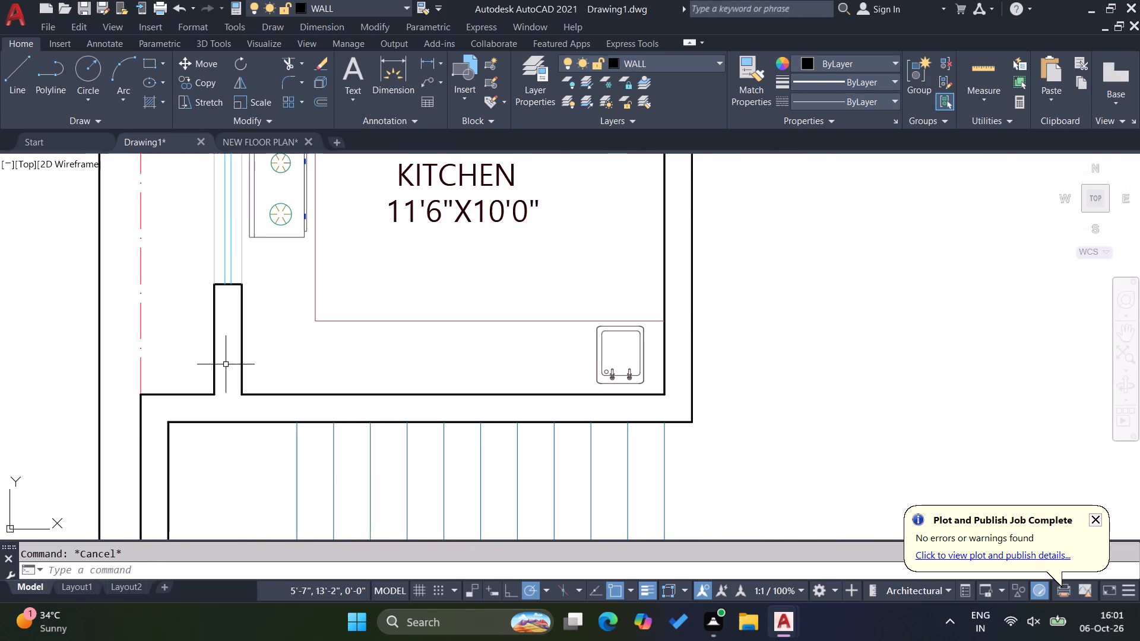
pyautogui.scroll(2, 632, 359)
pyautogui.click(582, 369)
pyautogui.click(487, 343)
pyautogui.press('m')
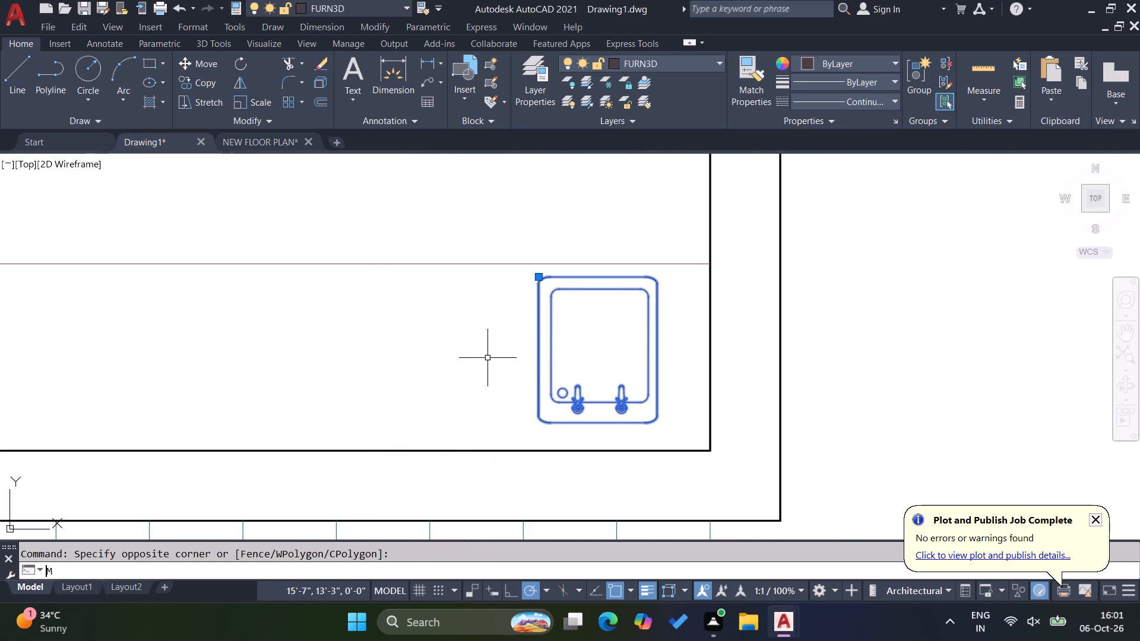
pyautogui.press('Return')
pyautogui.click(529, 378)
pyautogui.click(417, 386)
pyautogui.press('Escape')
pyautogui.scroll(-3, 411, 387)
pyautogui.press('Escape')
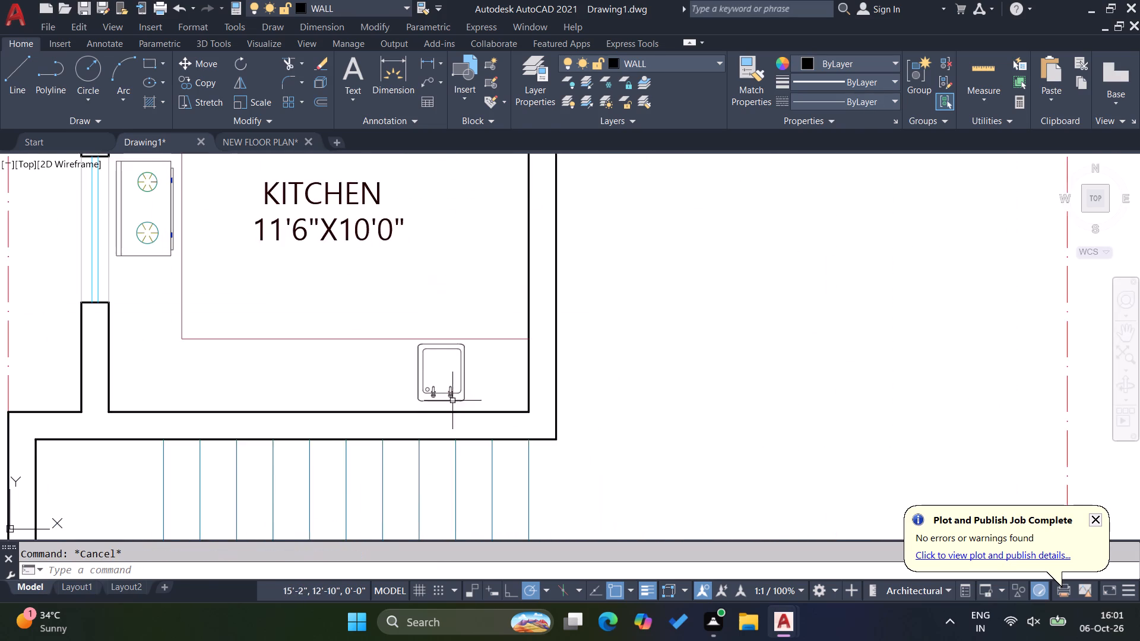
pyautogui.press('Escape')
# Review the furniture and kitchen fixtures placed in both floor plans.
pyautogui.scroll(-4, 501, 405)
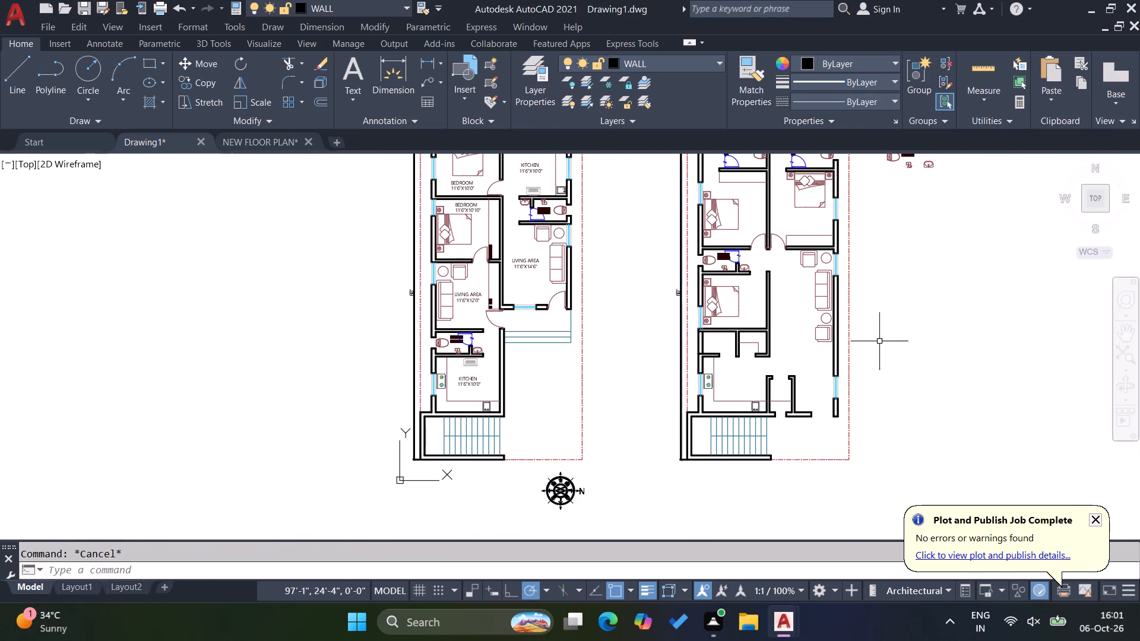
pyautogui.scroll(2, 758, 385)
pyautogui.scroll(-2, 749, 391)
pyautogui.scroll(-1, 799, 390)
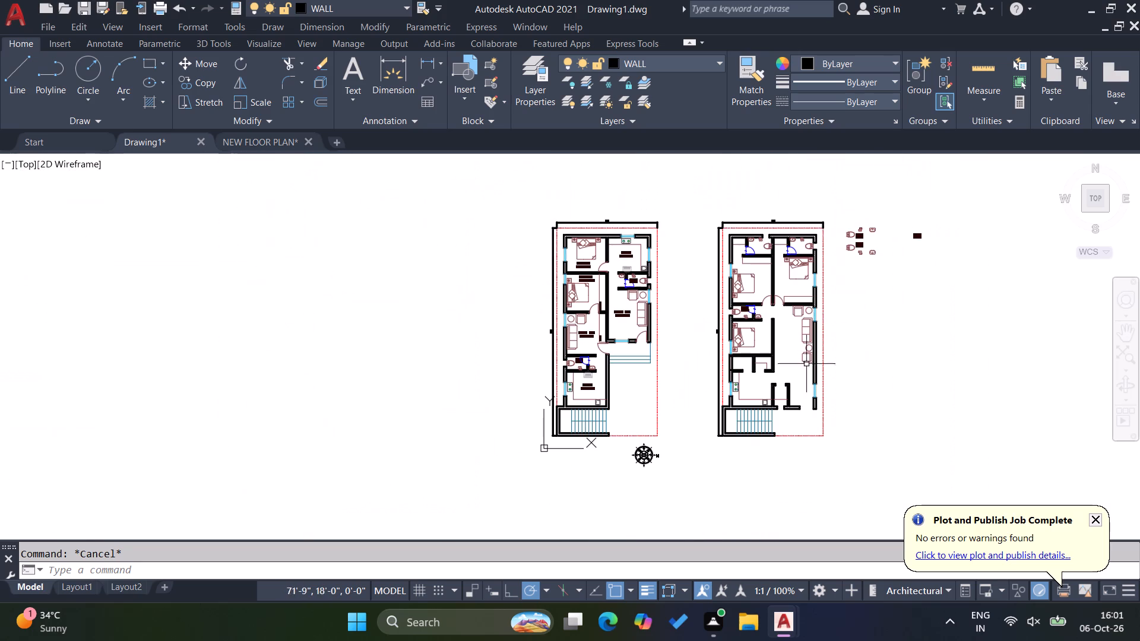
pyautogui.scroll(2, 533, 313)
pyautogui.press('Escape')
pyautogui.press('Escape')
# Copy the KITCHEN 11'6"X10'0" label from the first plan's upper kitchen into the second plan's kitchen.
pyautogui.scroll(-1, 525, 299)
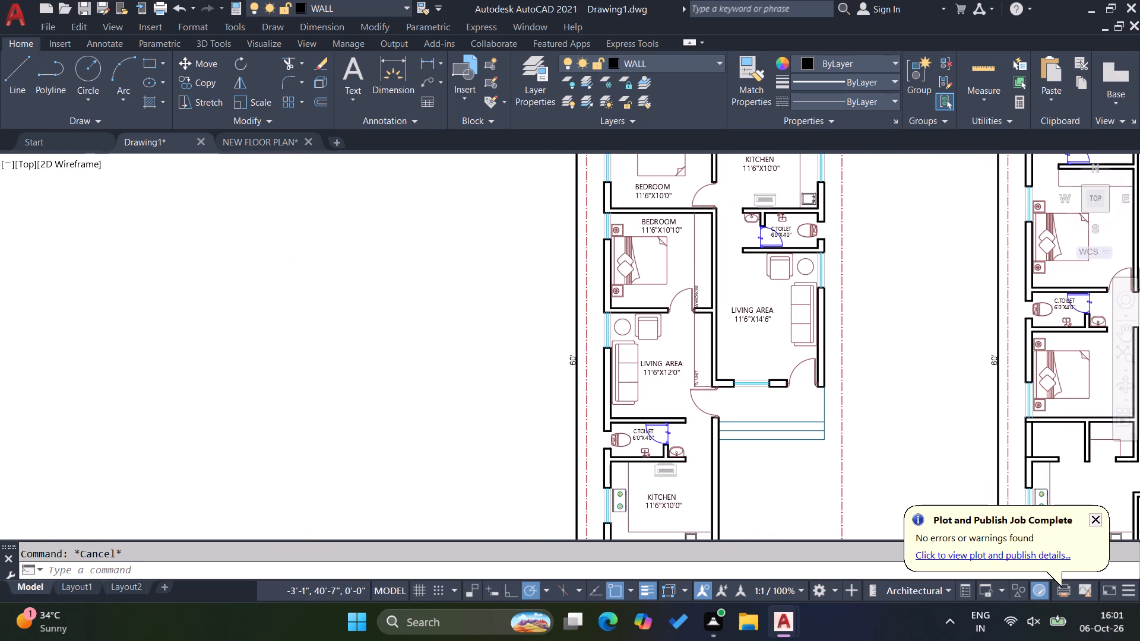
pyautogui.scroll(-1, 524, 299)
pyautogui.scroll(2, 788, 250)
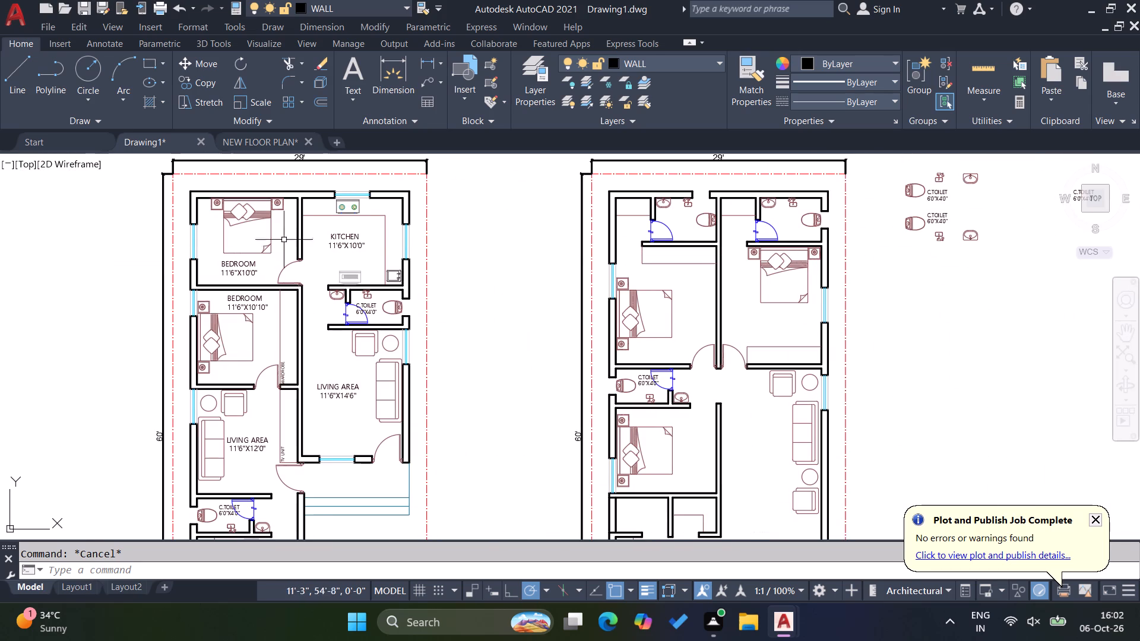
pyautogui.click(354, 242)
pyautogui.write('CO')
pyautogui.press('Return')
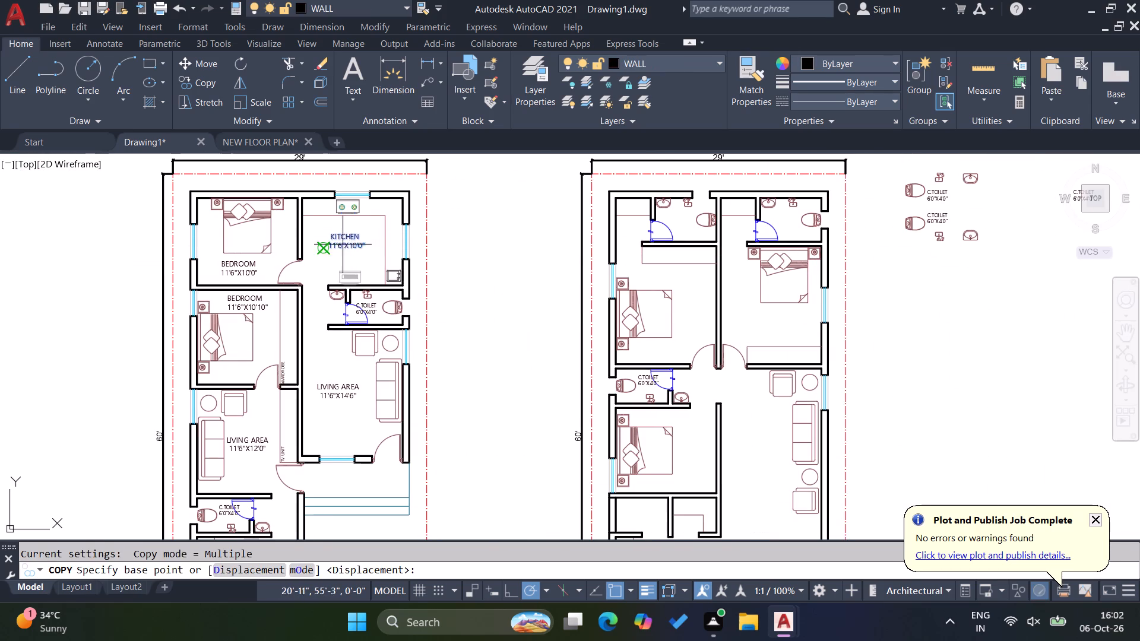
pyautogui.click(342, 245)
pyautogui.scroll(-1, 447, 219)
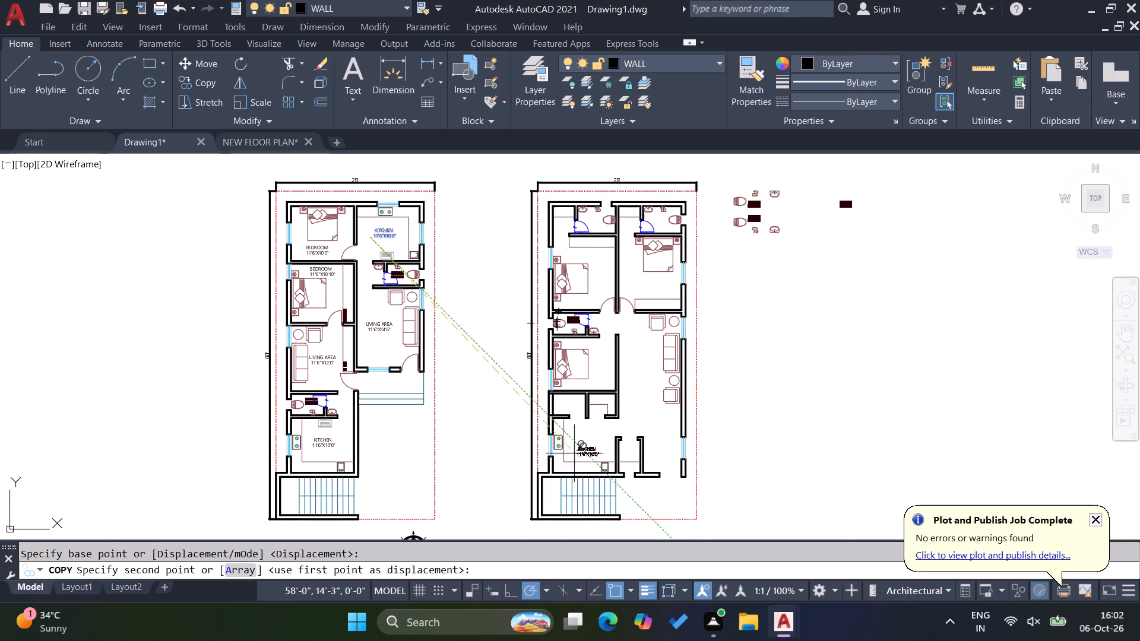
pyautogui.scroll(3, 575, 443)
pyautogui.click(559, 451)
pyautogui.press('Escape')
pyautogui.press('Escape')
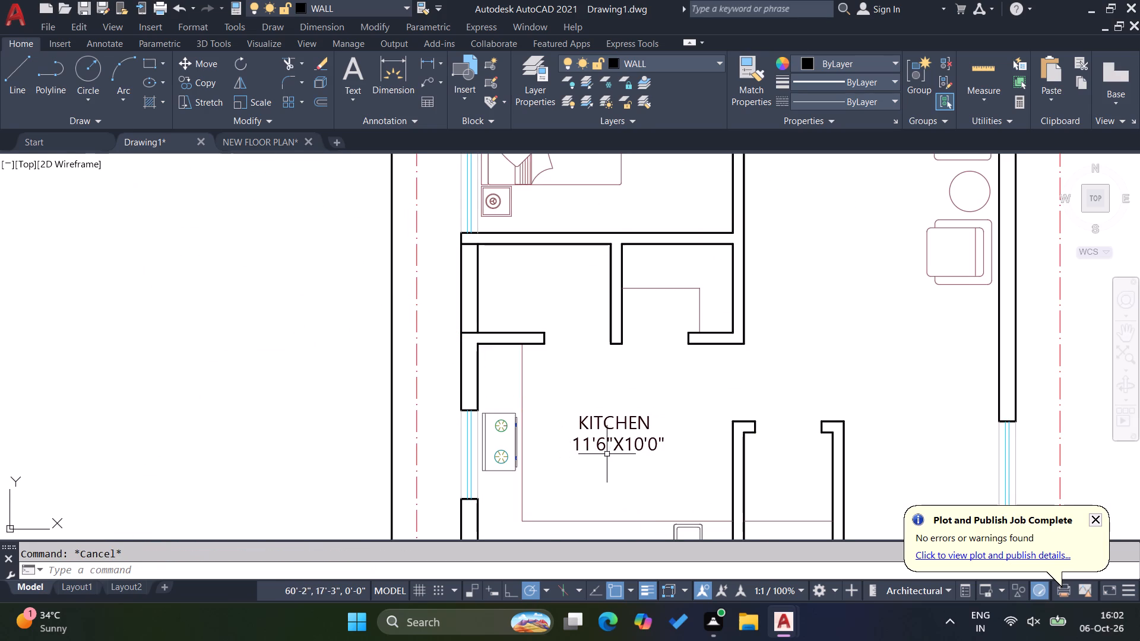
# Copy the BEDROOM 11'6"X10'10" label from the first plan into the second plan's lower bedroom, beside the bed.
pyautogui.scroll(-2, 633, 428)
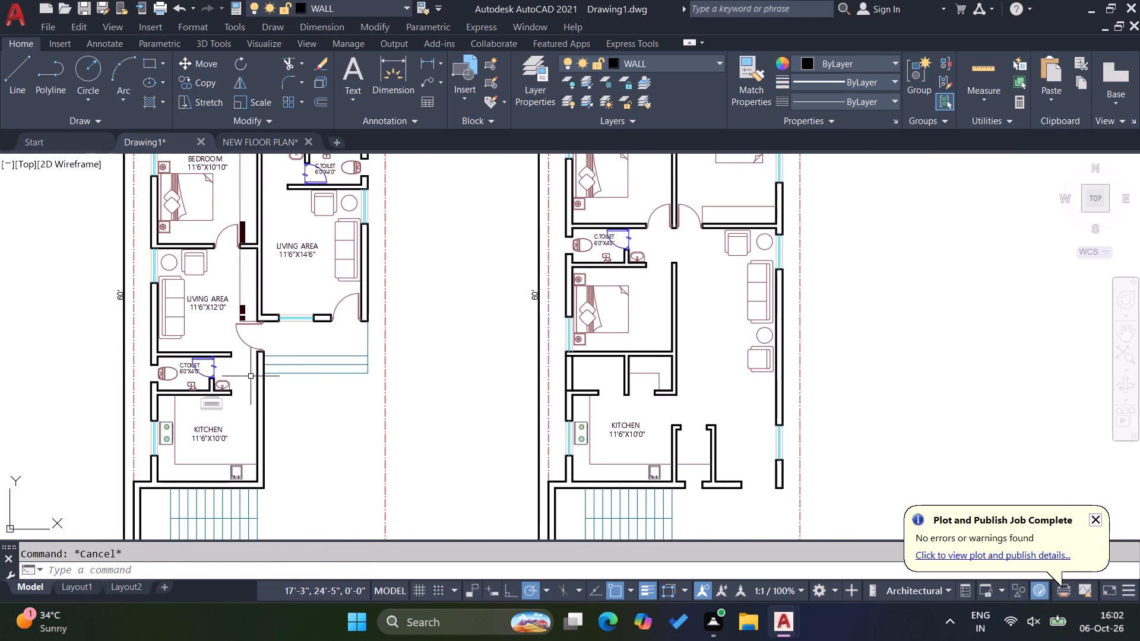
pyautogui.scroll(-1, 296, 387)
pyautogui.click(239, 247)
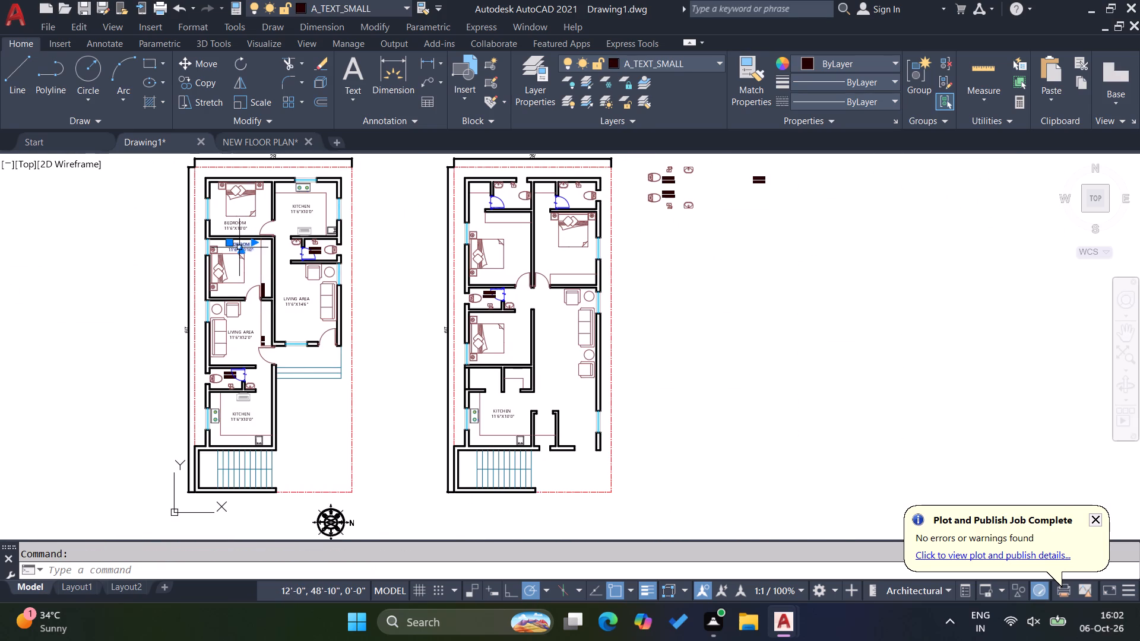
pyautogui.write('CO')
pyautogui.press('Return')
pyautogui.click(244, 250)
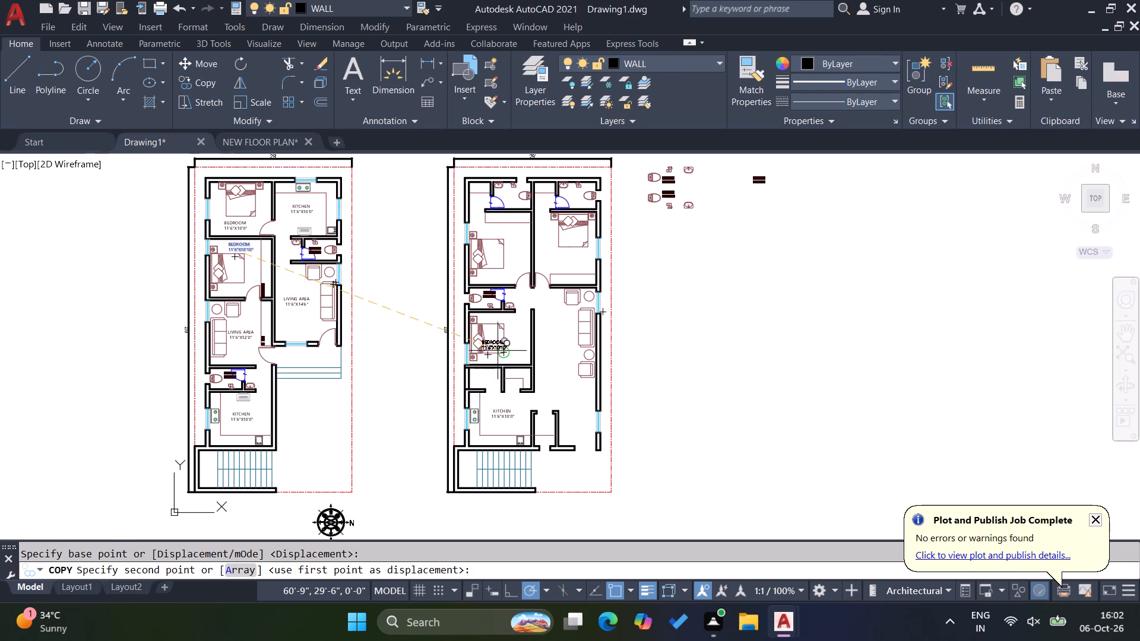
pyautogui.scroll(5, 519, 343)
pyautogui.click(507, 348)
pyautogui.press('Escape')
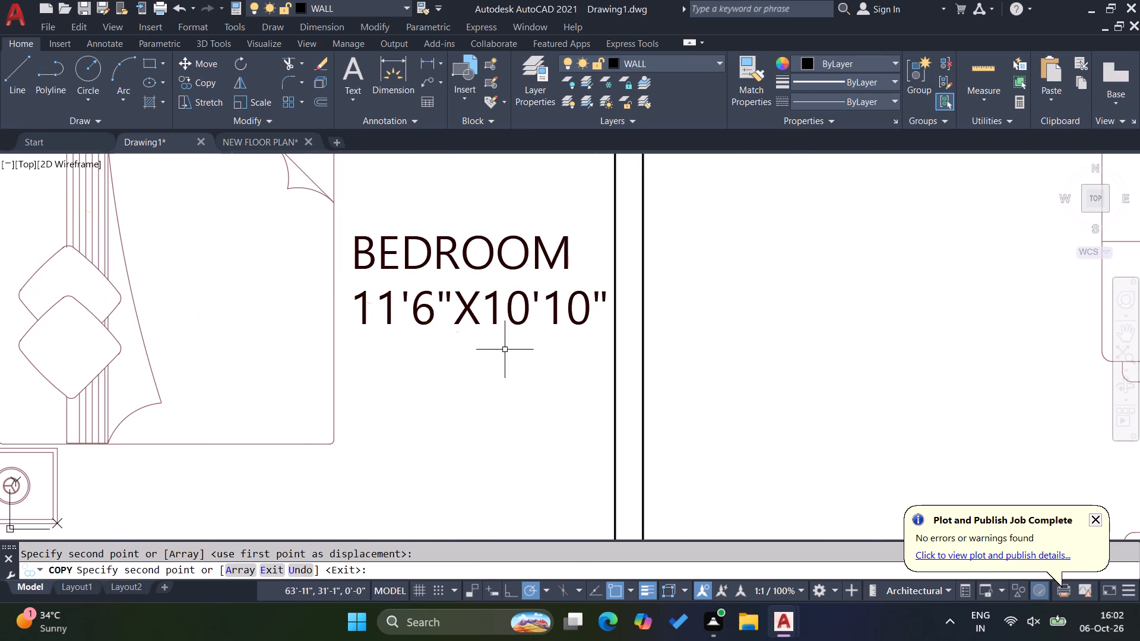
# Check the width and depth of the second plan's lower bedroom with trial linear dimensions, without placing them.
pyautogui.scroll(-2, 519, 388)
pyautogui.click(423, 66)
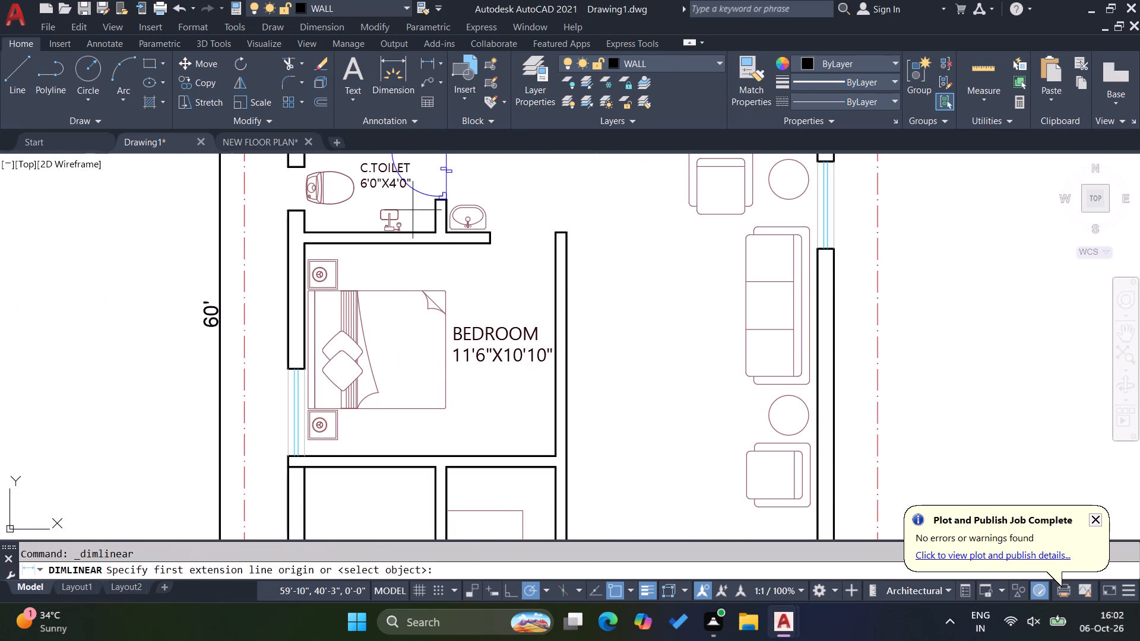
pyautogui.click(306, 458)
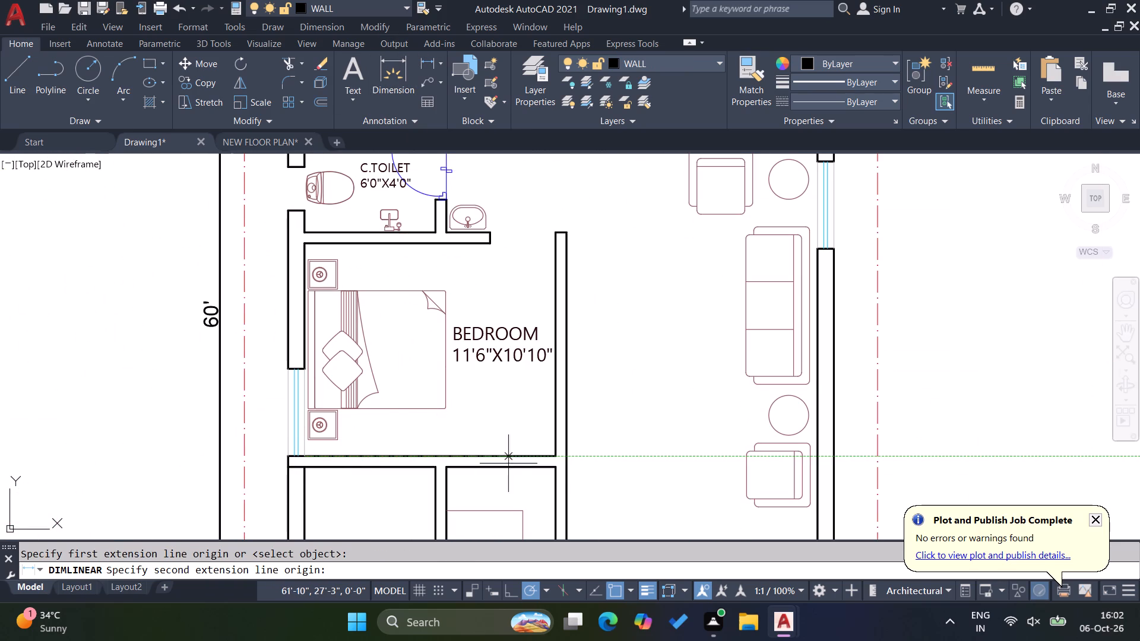
pyautogui.click(555, 458)
pyautogui.press('Escape')
pyautogui.press('Escape')
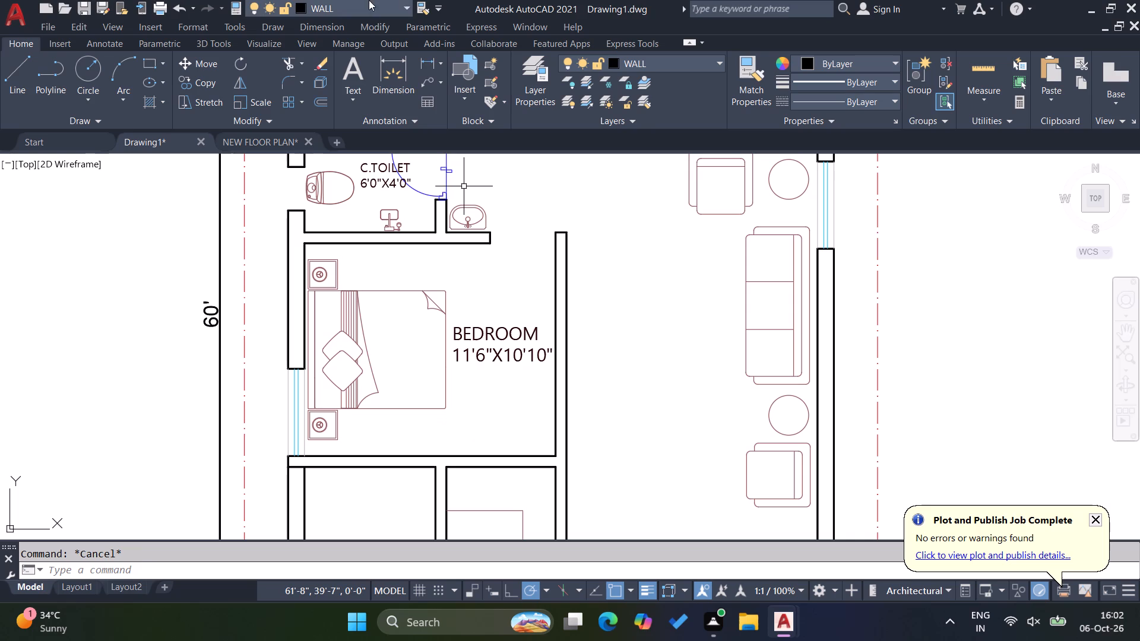
pyautogui.click(427, 61)
pyautogui.click(425, 243)
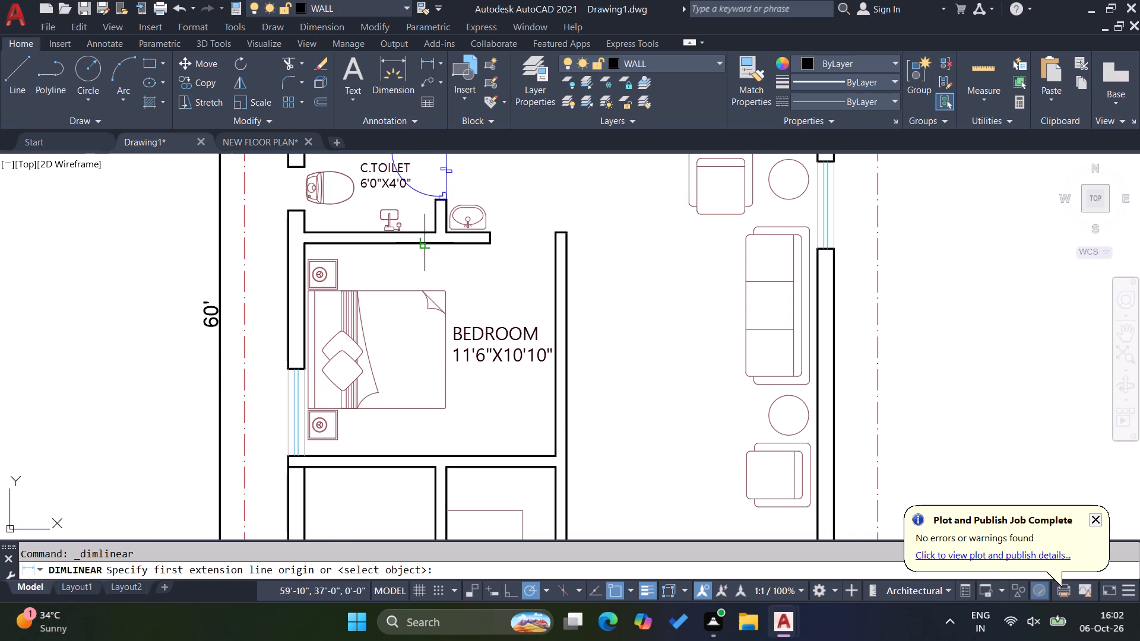
pyautogui.click(426, 456)
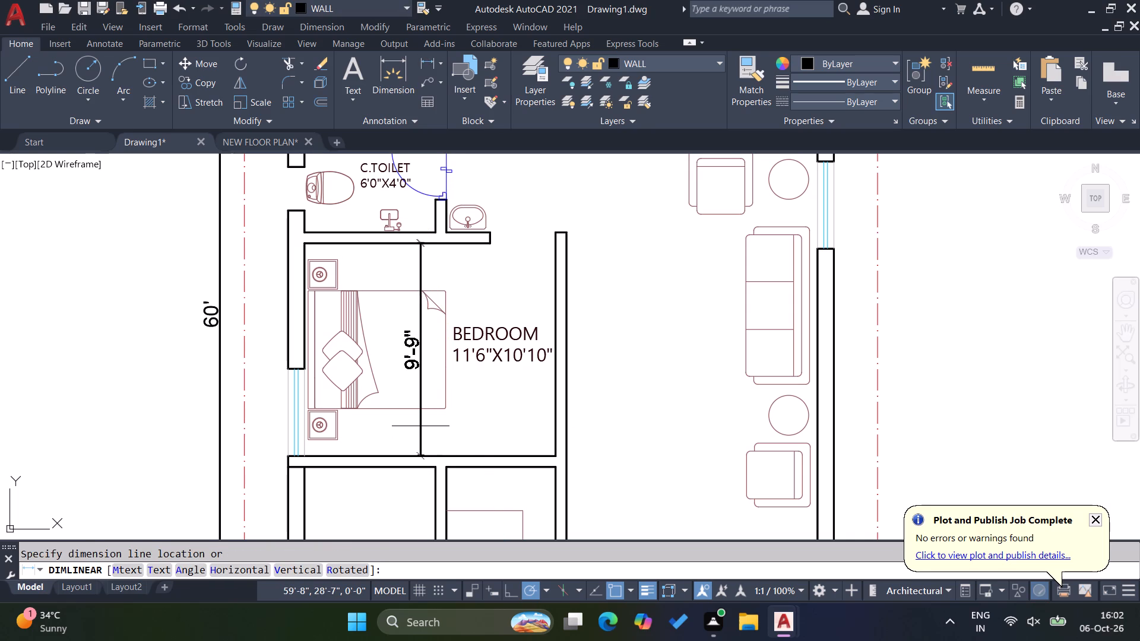
pyautogui.press('Escape')
pyautogui.press('Escape')
pyautogui.press('Escape')
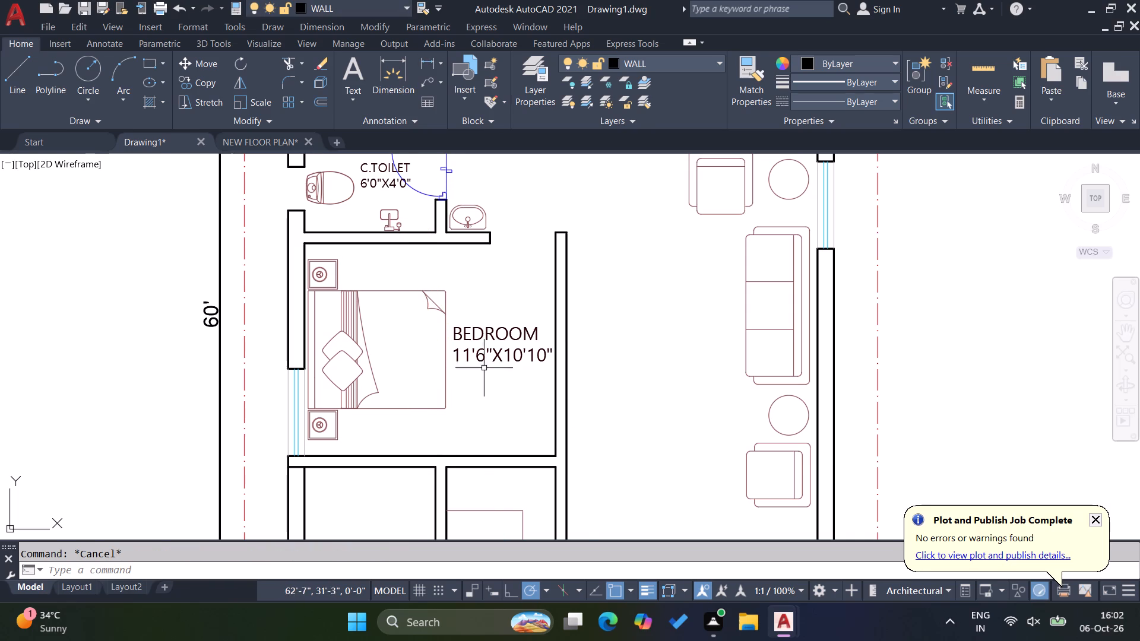
# Change the size line of the second plan's lower BEDROOM label to 11'6"X9'9".
pyautogui.scroll(1, 498, 352)
pyautogui.doubleClick(522, 352)
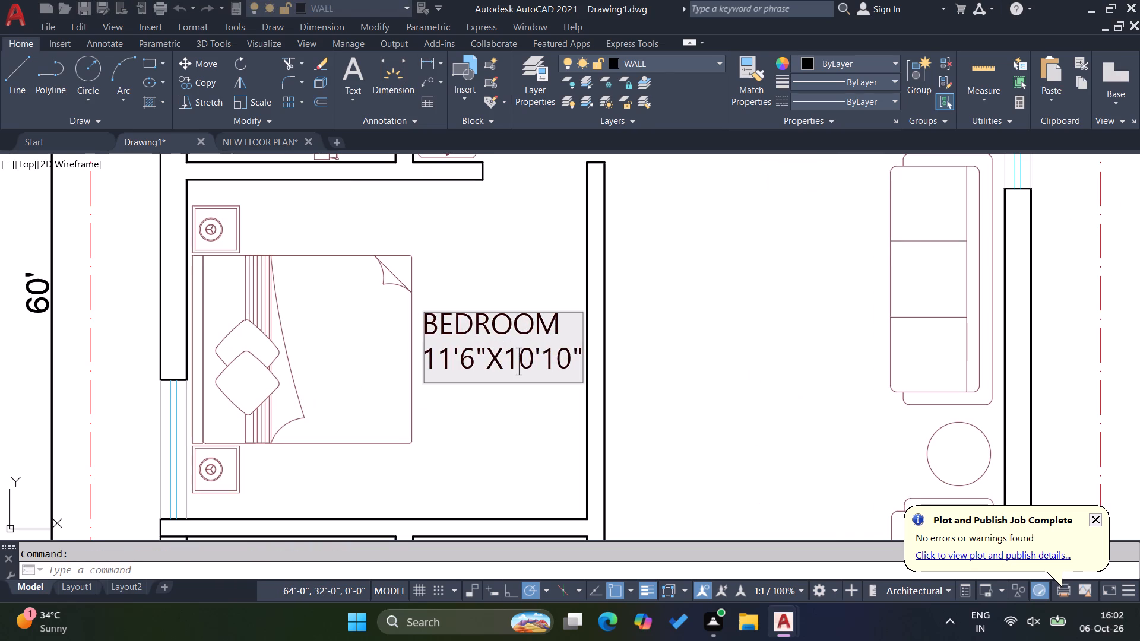
pyautogui.click(533, 363)
pyautogui.press('BackSpace')
pyautogui.press('BackSpace')
pyautogui.press('9')
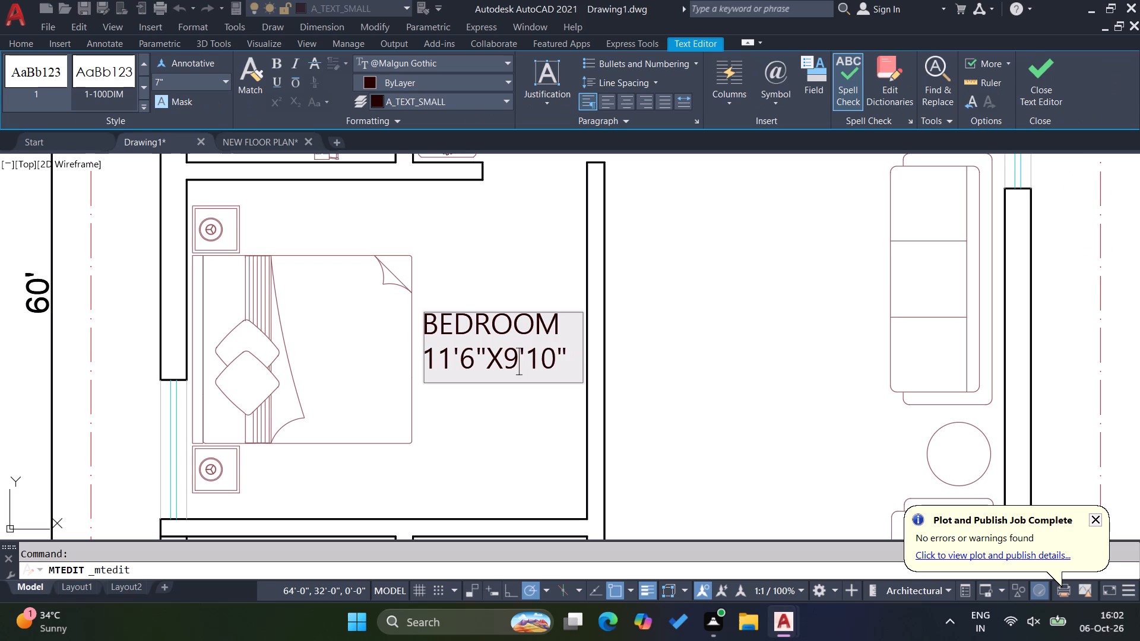
pyautogui.click(549, 368)
pyautogui.press('BackSpace')
pyautogui.press('BackSpace')
pyautogui.press('9')
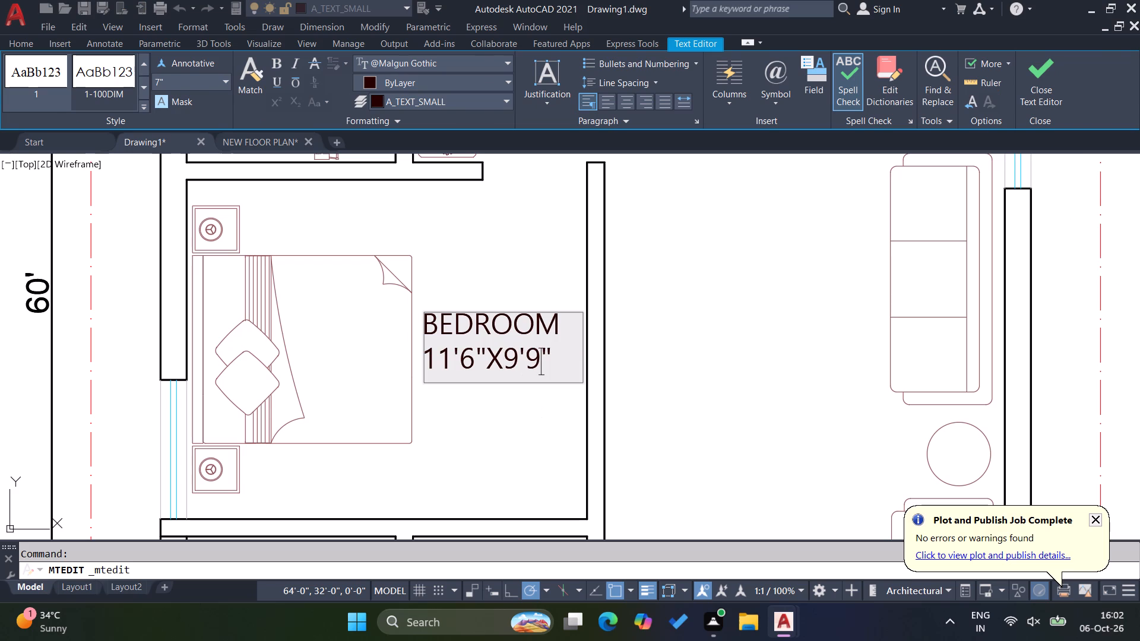
pyautogui.click(538, 414)
pyautogui.press('Escape')
pyautogui.press('Escape')
pyautogui.scroll(-2, 501, 380)
pyautogui.click(505, 379)
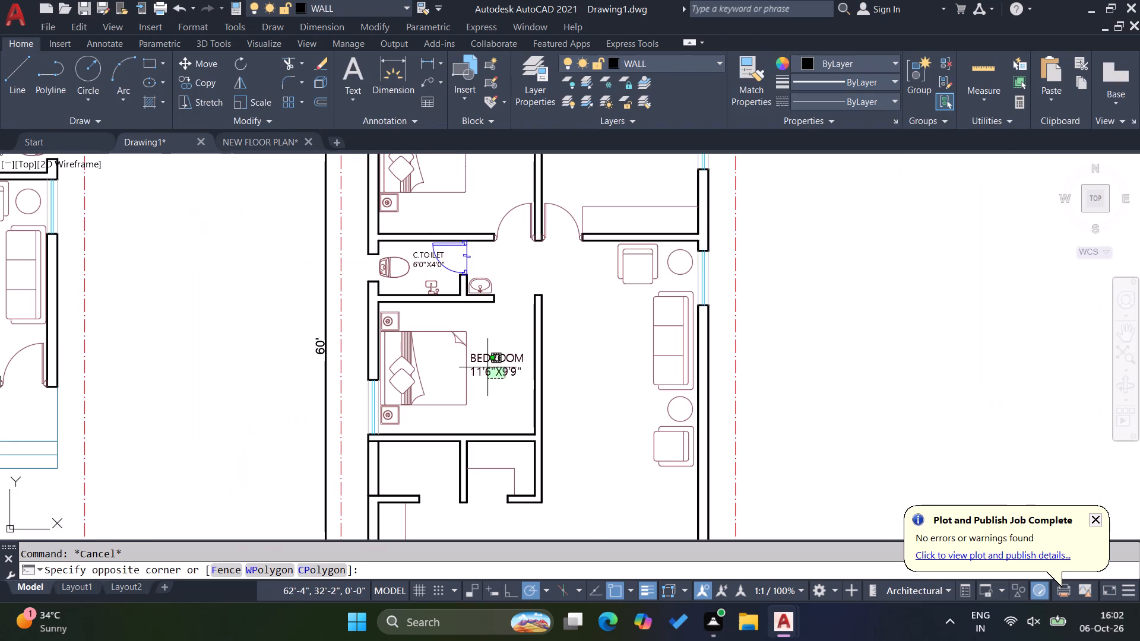
pyautogui.click(487, 367)
pyautogui.press('Escape')
# Copy the spare M.BEDROOM 2 12'0"X14'9" label into both upper bedrooms of the second plan.
pyautogui.scroll(-3, 385, 372)
pyautogui.scroll(3, 496, 267)
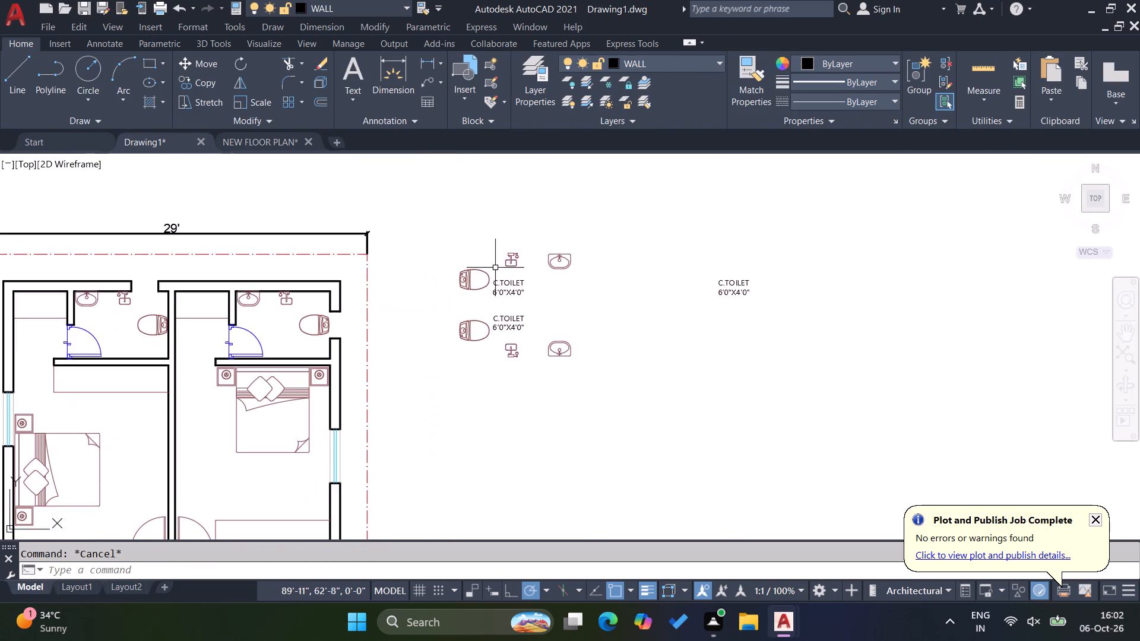
pyautogui.scroll(-5, 525, 271)
pyautogui.scroll(4, 772, 308)
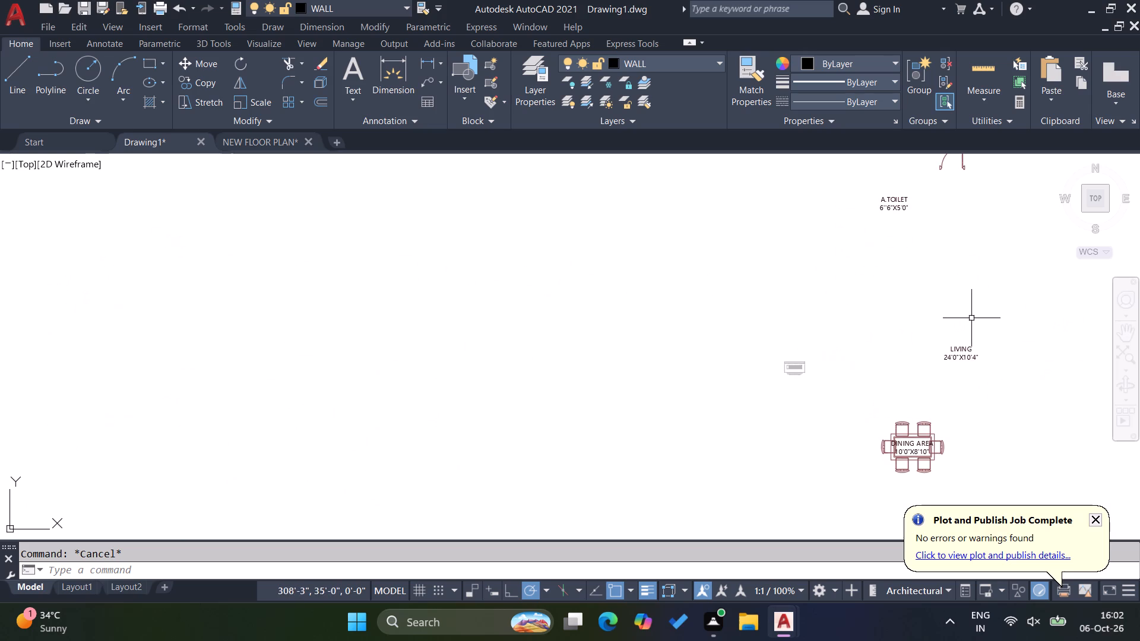
pyautogui.scroll(-2, 748, 312)
pyautogui.scroll(3, 843, 386)
pyautogui.scroll(-3, 774, 435)
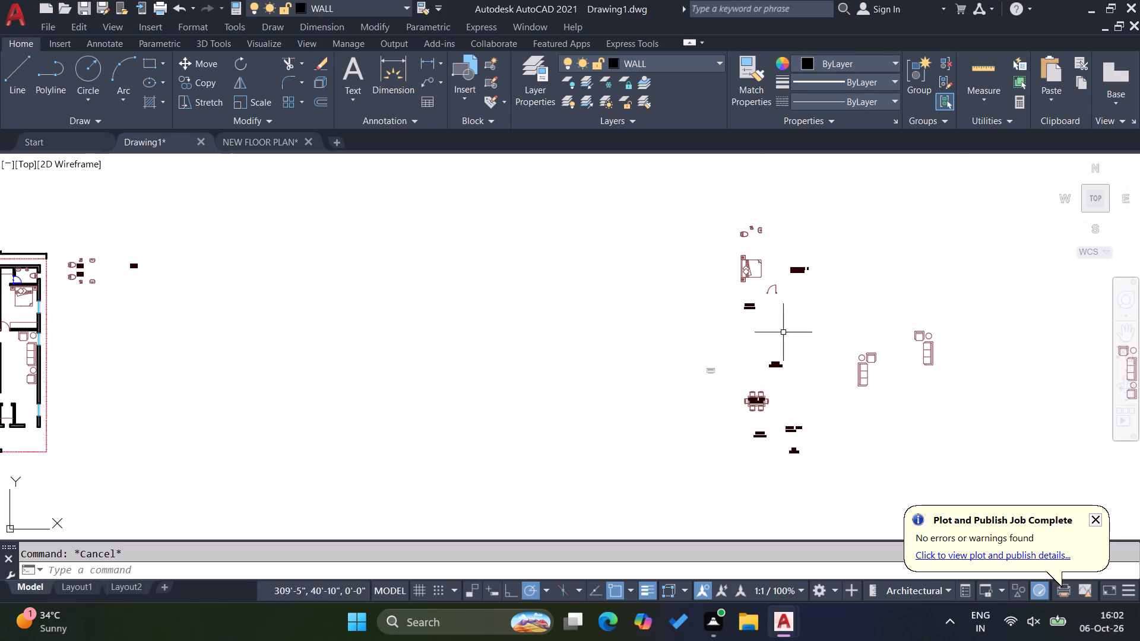
pyautogui.scroll(3, 787, 290)
pyautogui.moveTo(828, 234); pyautogui.dragTo(822, 233)
pyautogui.click(769, 179)
pyautogui.press('c')
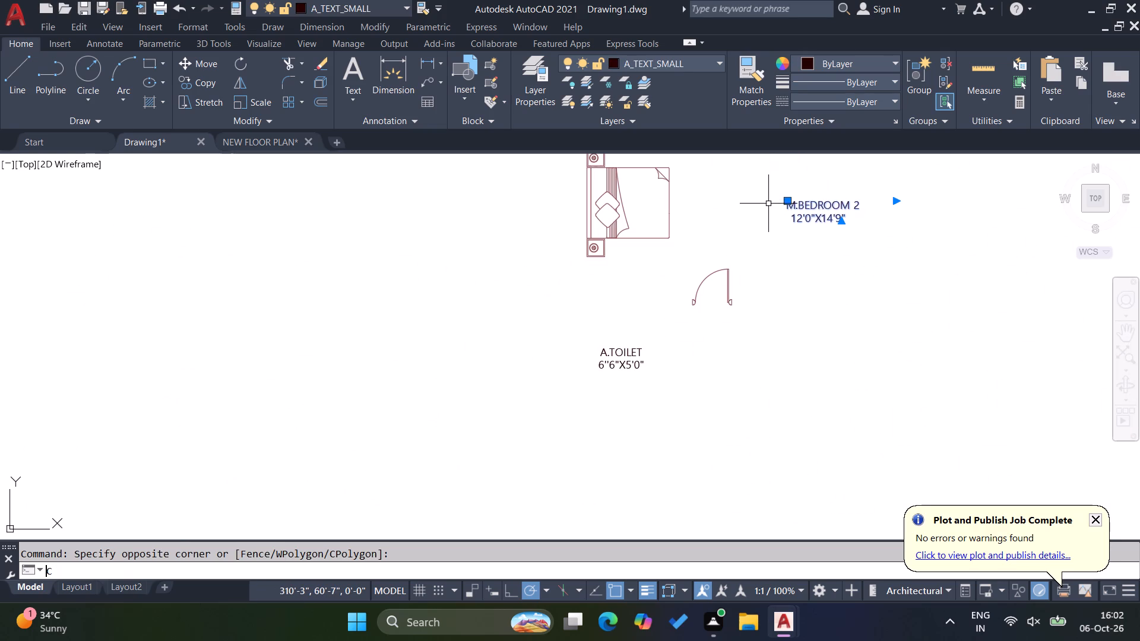
pyautogui.press('o')
pyautogui.press('Return')
pyautogui.click(799, 233)
pyautogui.scroll(-4, 874, 294)
pyautogui.scroll(3, 20, 304)
pyautogui.scroll(-1, 385, 350)
pyautogui.scroll(3, 216, 318)
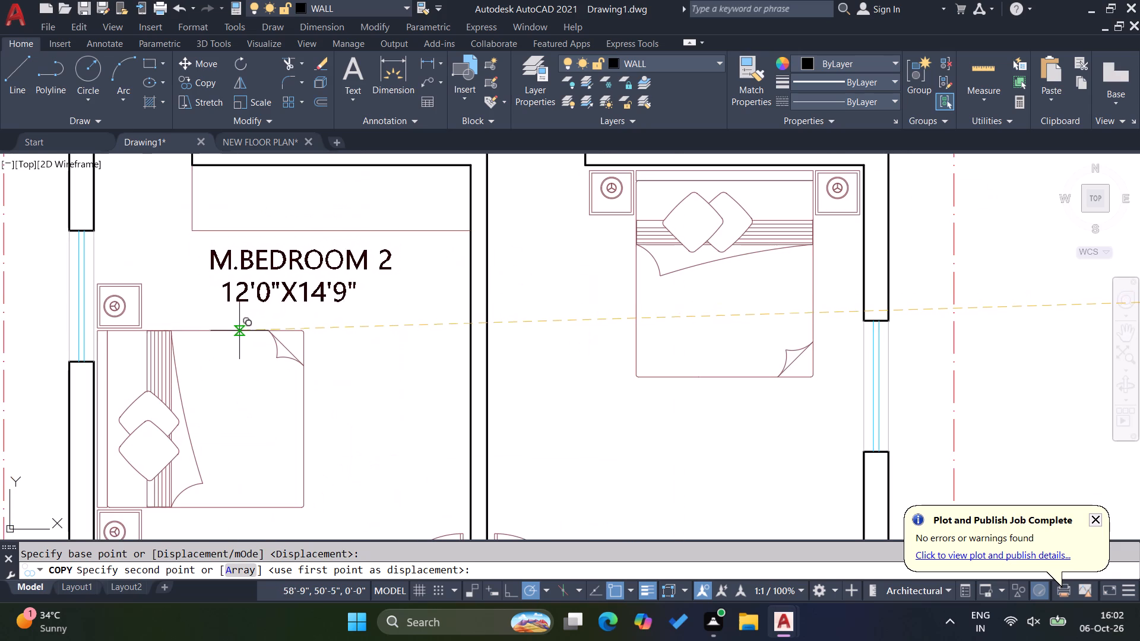
pyautogui.click(239, 331)
pyautogui.click(616, 493)
pyautogui.press('Escape')
pyautogui.press('Escape')
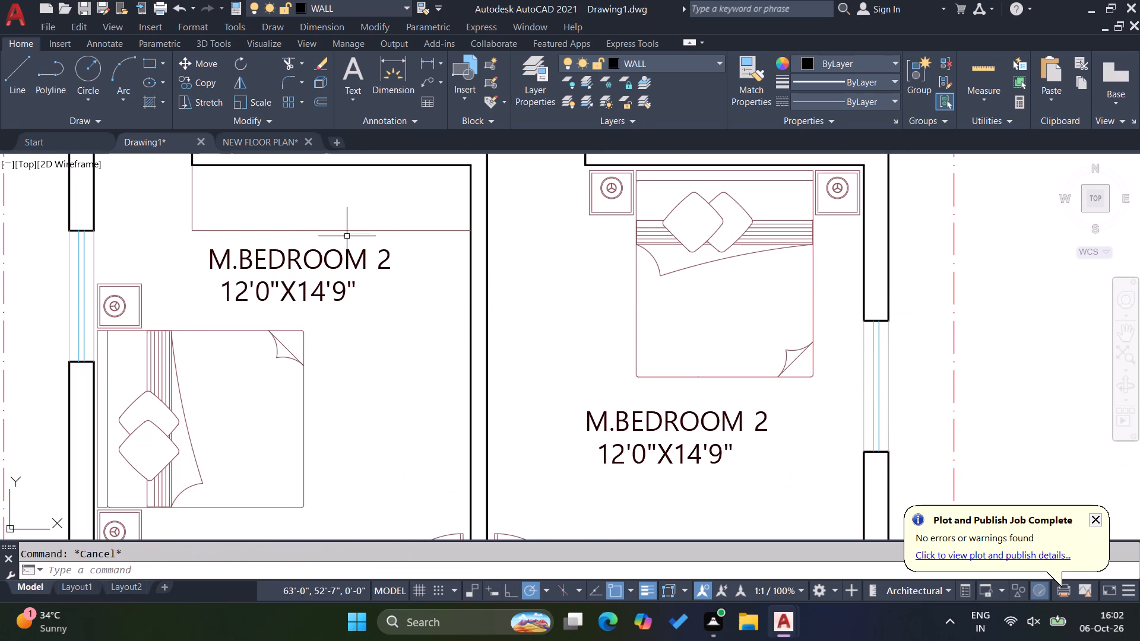
# Renumber the label in the second plan's upper-left bedroom as M.BEDROOM 1.
pyautogui.doubleClick(385, 251)
pyautogui.press('BackSpace')
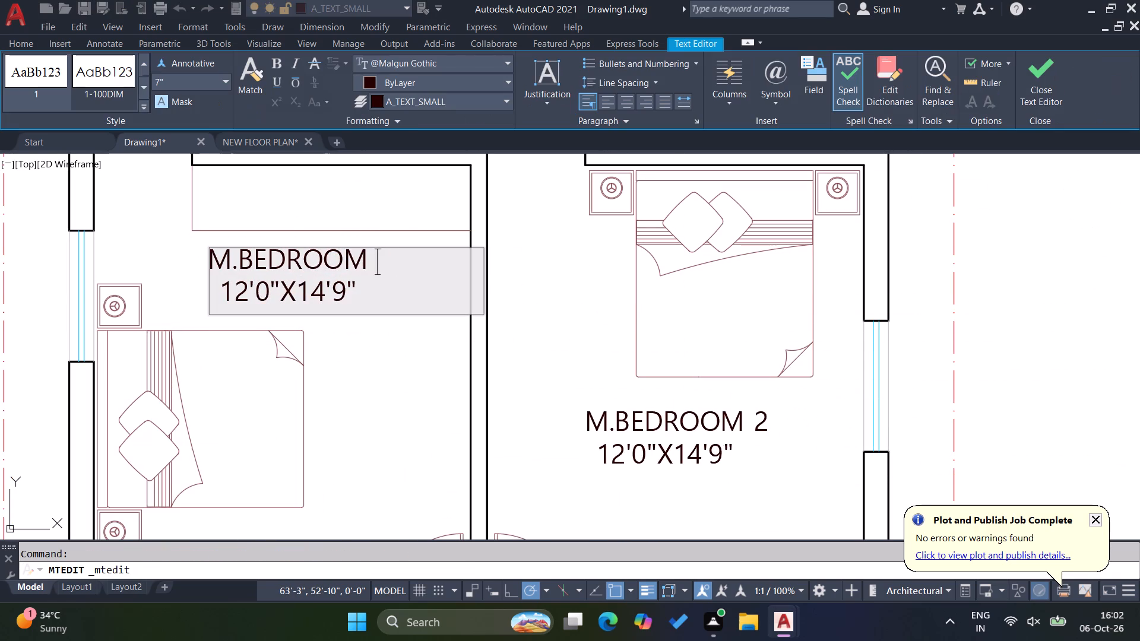
pyautogui.press('1')
pyautogui.click(403, 334)
# Narrow the text frames of the M.BEDROOM 1 and M.BEDROOM 2 labels so they stay within their rooms.
pyautogui.click(347, 291)
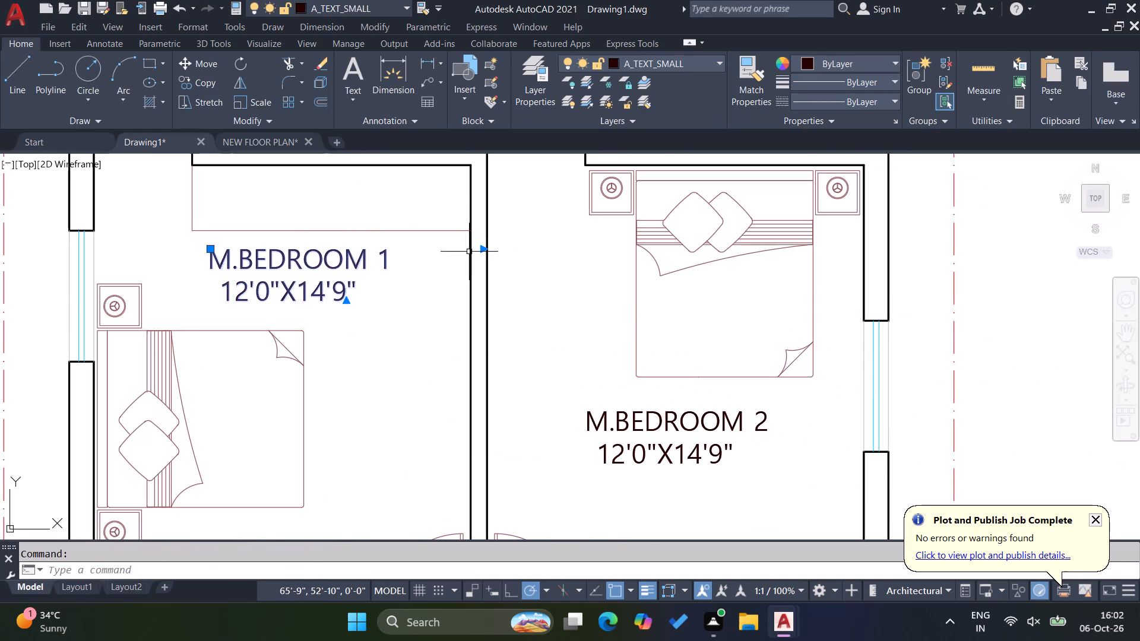
pyautogui.click(481, 250)
pyautogui.click(413, 247)
pyautogui.press('Escape')
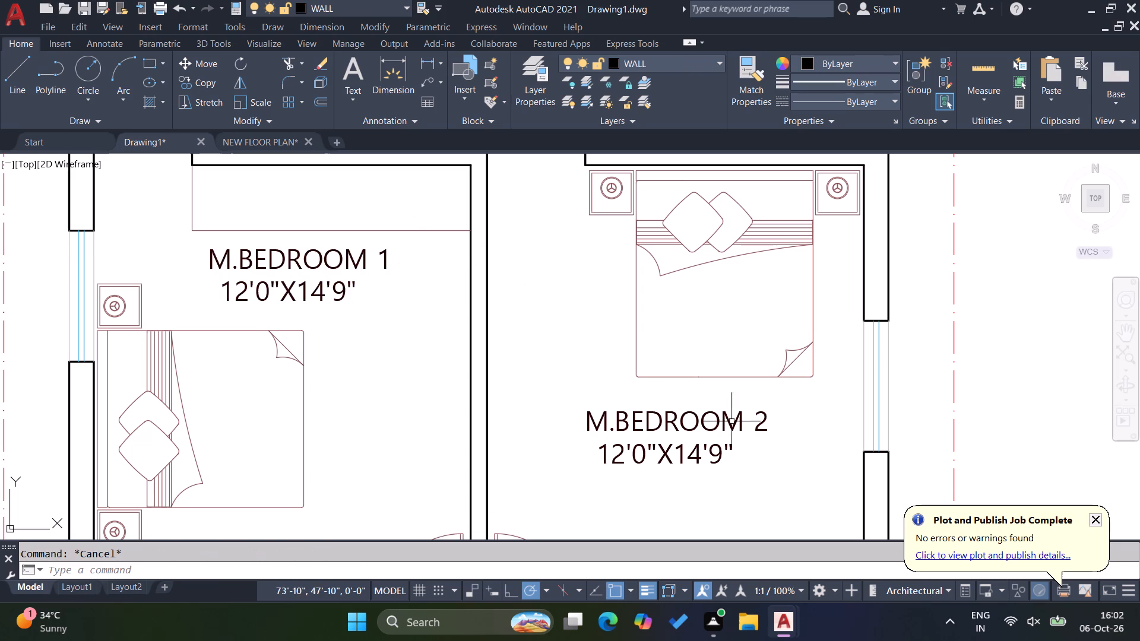
pyautogui.moveTo(721, 453); pyautogui.dragTo(716, 450)
pyautogui.click(862, 414)
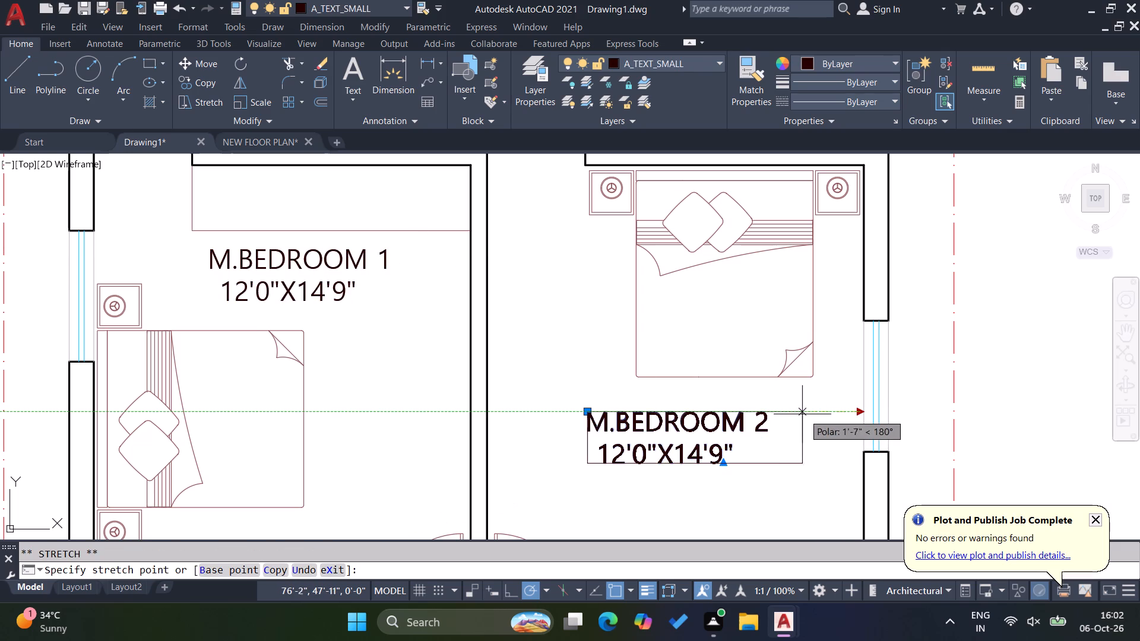
pyautogui.click(791, 414)
pyautogui.press('Escape')
pyautogui.press('Escape')
# Copy the spare C.TOILET 6'0"X4'0" label into the toilet above M.BEDROOM 1.
pyautogui.scroll(-2, 613, 386)
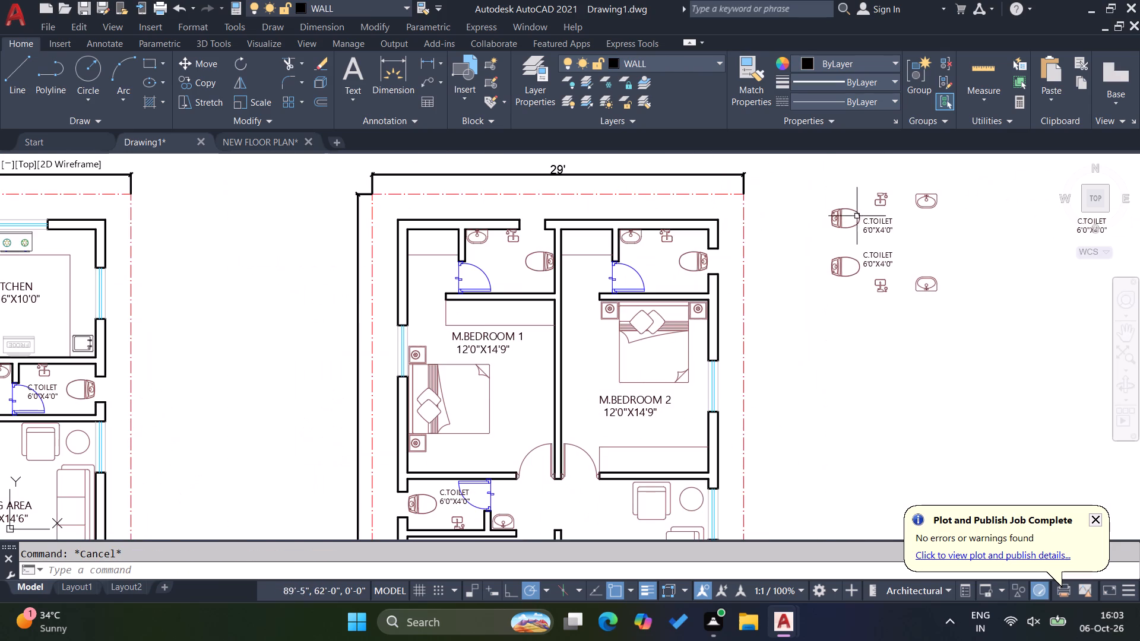
pyautogui.click(881, 260)
pyautogui.write('CO')
pyautogui.press('Return')
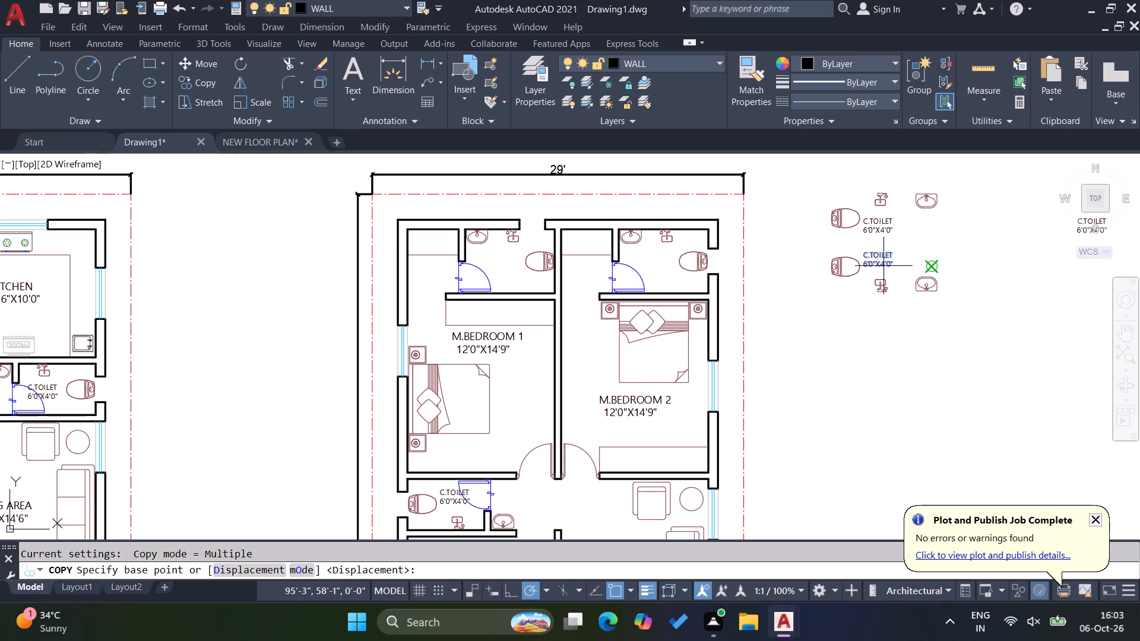
pyautogui.click(883, 266)
pyautogui.scroll(3, 539, 269)
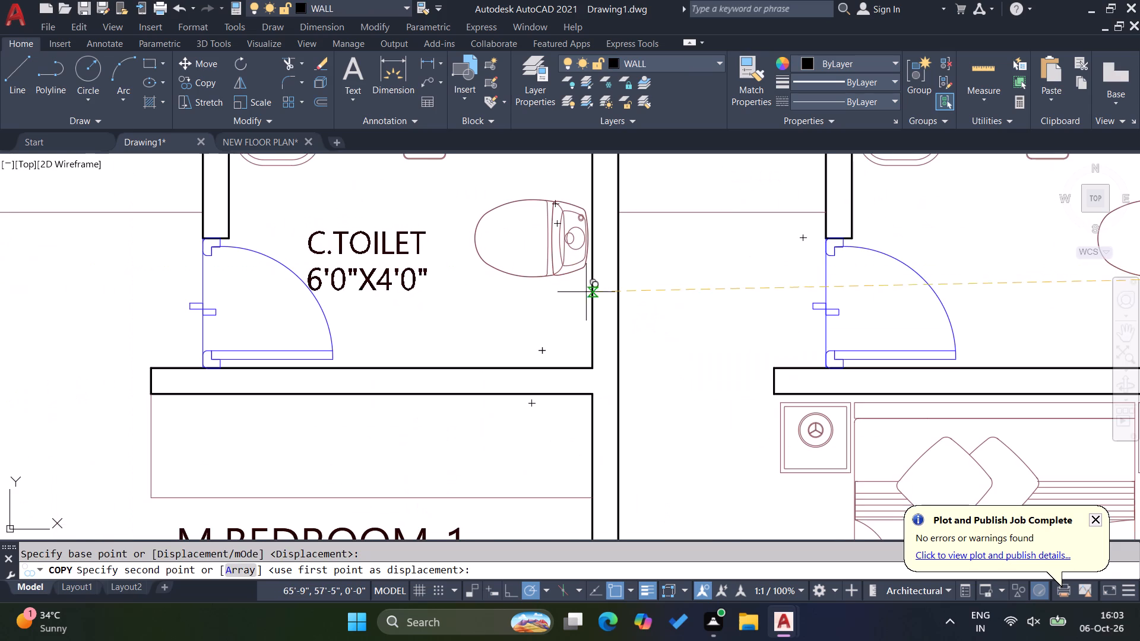
pyautogui.click(591, 284)
pyautogui.press('Escape')
pyautogui.press('Escape')
# Copy the C.TOILET label from the toilet above M.BEDROOM 1 into the toilet above M.BEDROOM 2.
pyautogui.click(425, 258)
pyautogui.click(372, 210)
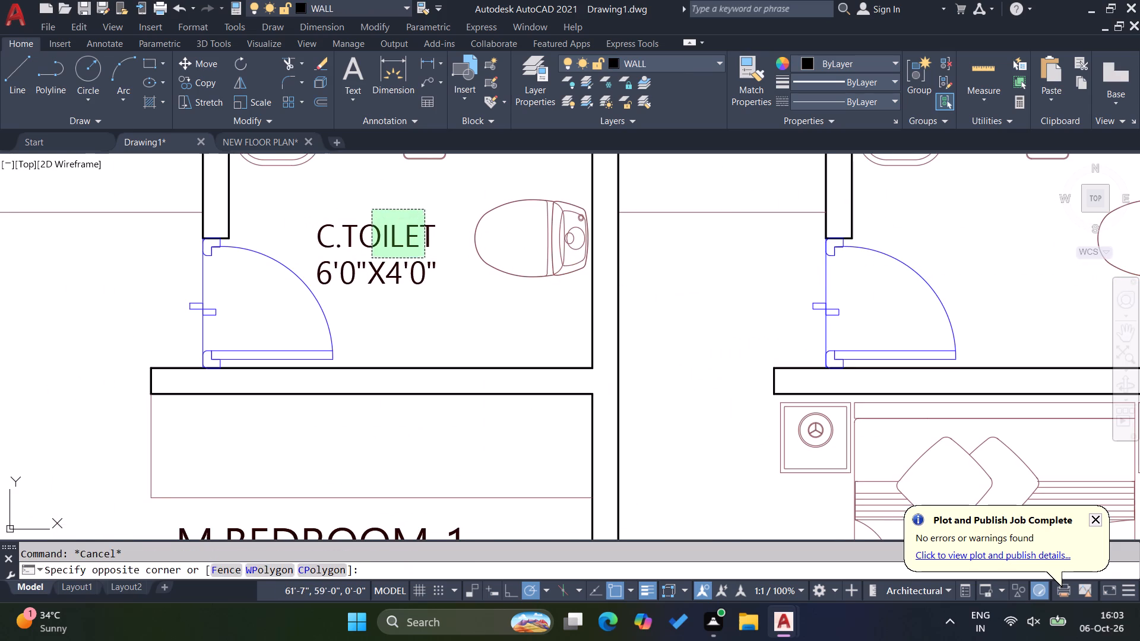
pyautogui.write('CO')
pyautogui.press('Return')
pyautogui.click(363, 239)
pyautogui.scroll(-2, 297, 284)
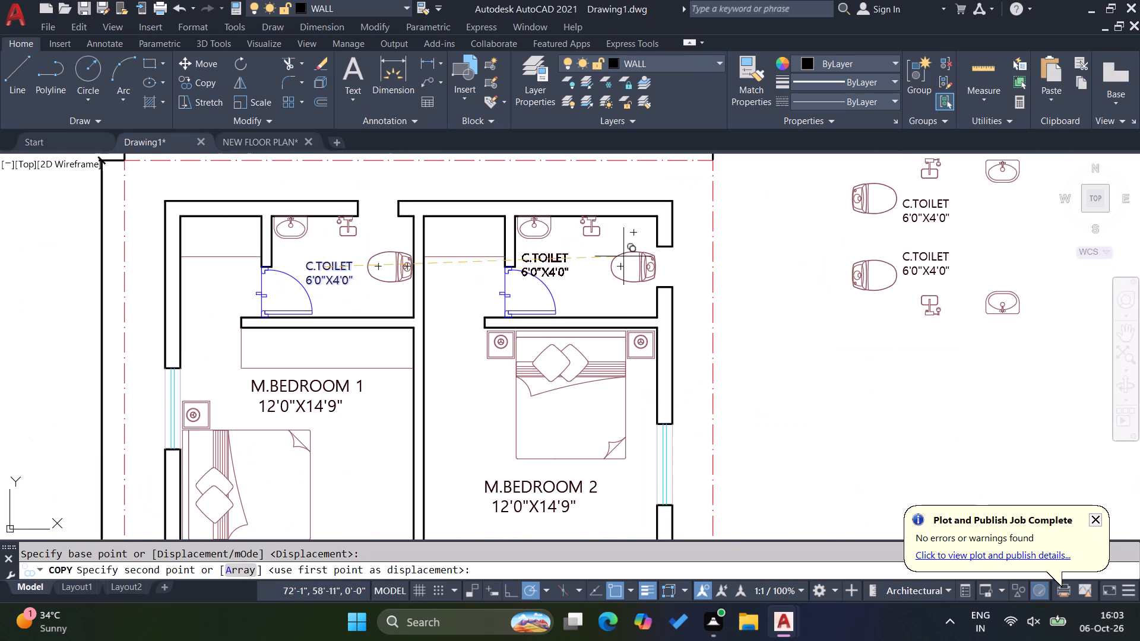
pyautogui.scroll(3, 578, 256)
pyautogui.click(531, 252)
pyautogui.press('Escape')
pyautogui.press('Escape')
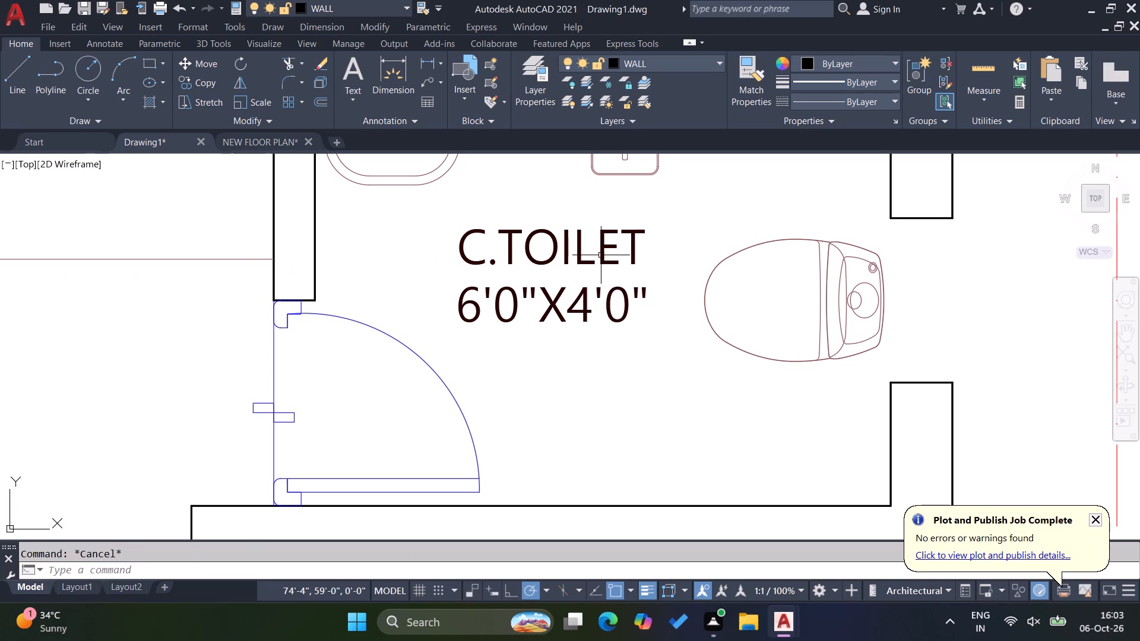
# Edit the toilet label above M.BEDROOM 2 to read A.TOILET 7'0"X5'0".
pyautogui.doubleClick(604, 256)
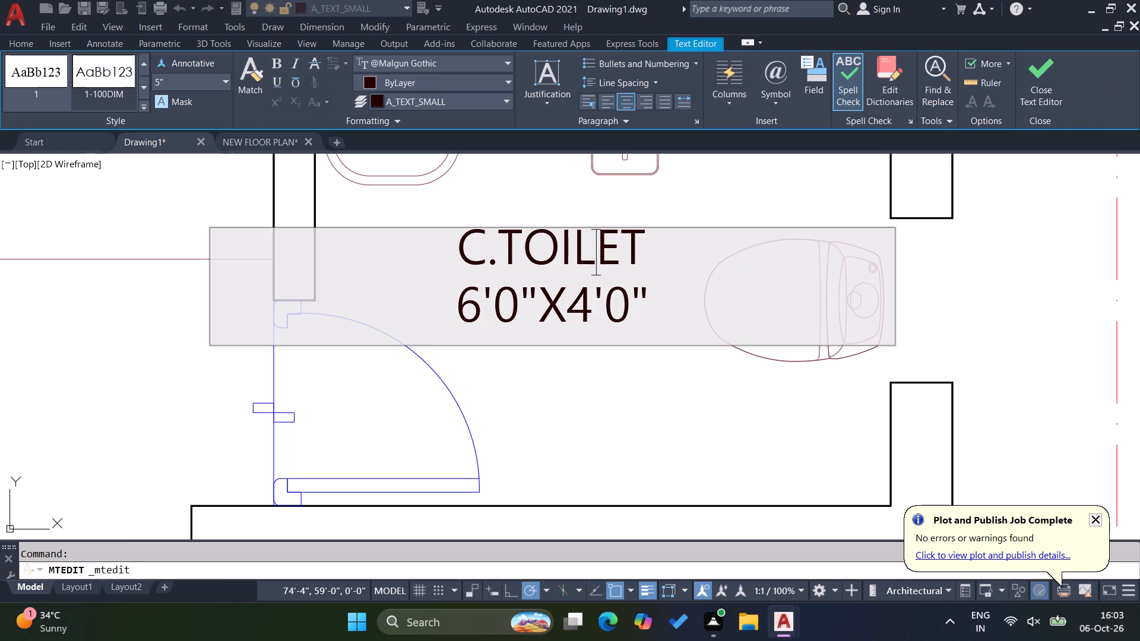
pyautogui.click(482, 297)
pyautogui.press('BackSpace')
pyautogui.press('7')
pyautogui.click(595, 318)
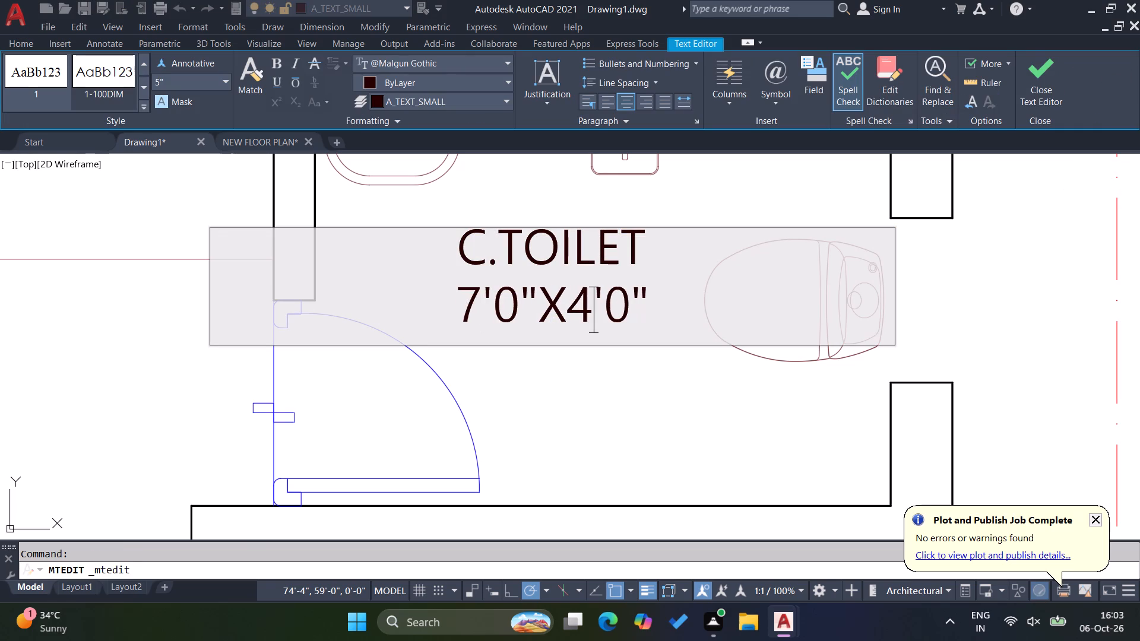
pyautogui.press('BackSpace')
pyautogui.press('5')
pyautogui.click(484, 262)
pyautogui.press('BackSpace')
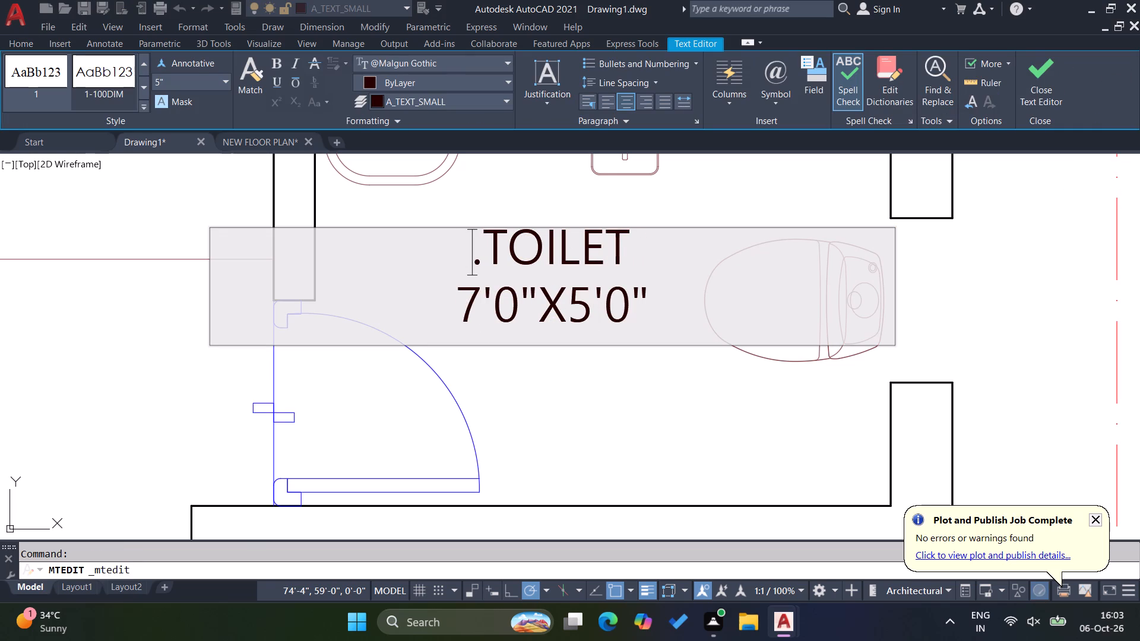
pyautogui.press('a')
pyautogui.press('BackSpace')
pyautogui.click(663, 416)
# Narrow the text frame of the A.TOILET label by about 4'-6".
pyautogui.click(629, 358)
pyautogui.click(549, 262)
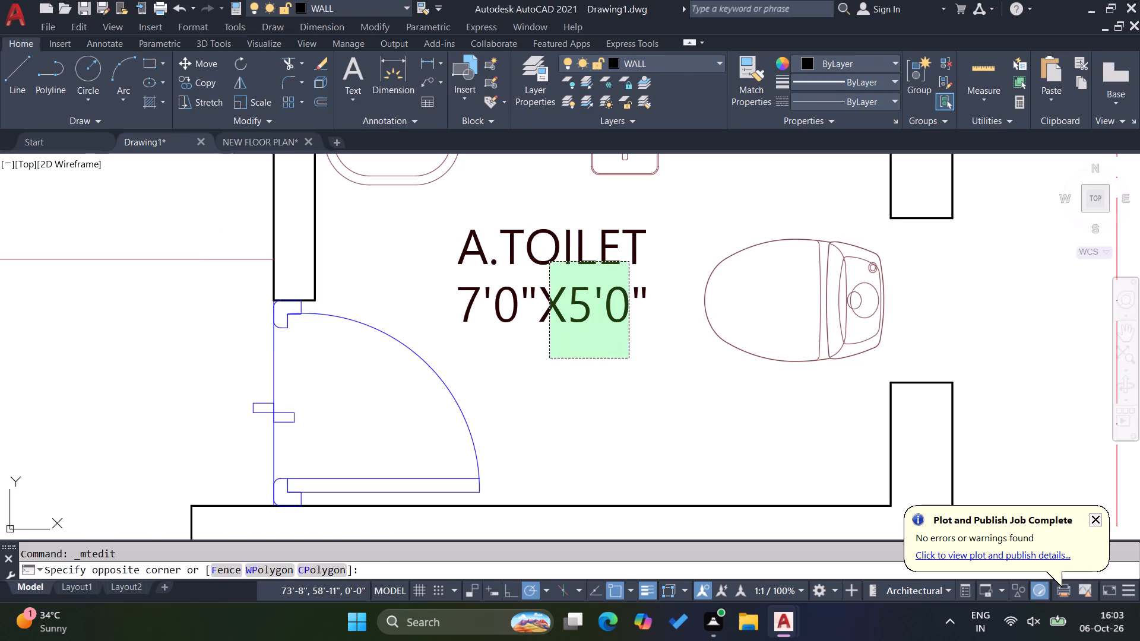
pyautogui.click(893, 229)
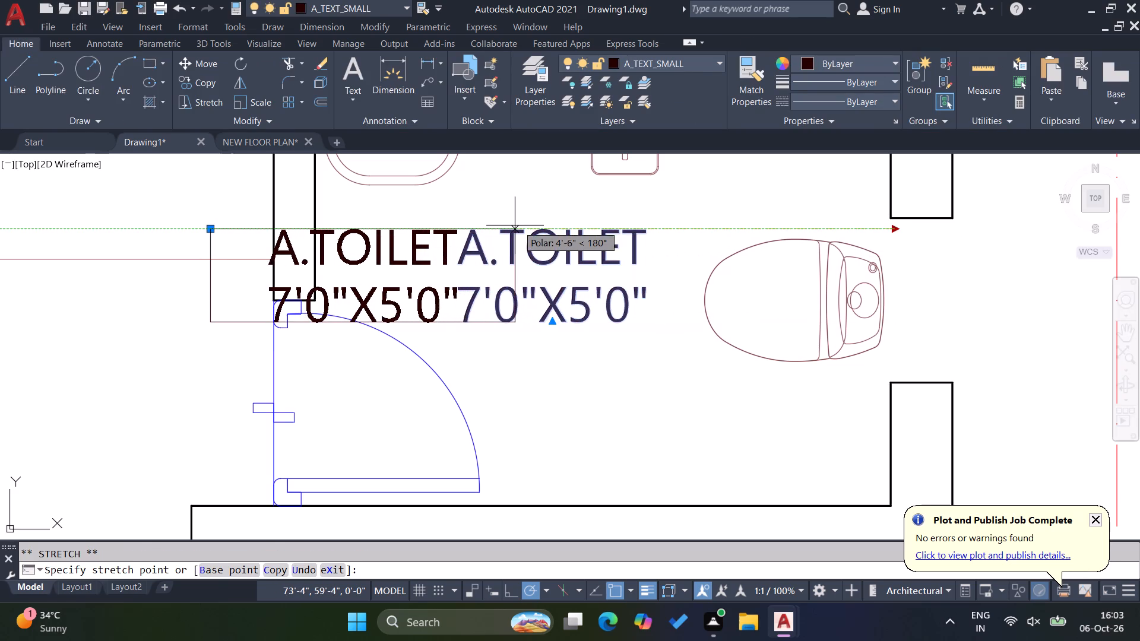
pyautogui.click(515, 226)
pyautogui.press('Escape')
# Move the A.TOILET label into the clear space between the toilet's door swing and the WC.
pyautogui.click(408, 246)
pyautogui.click(373, 229)
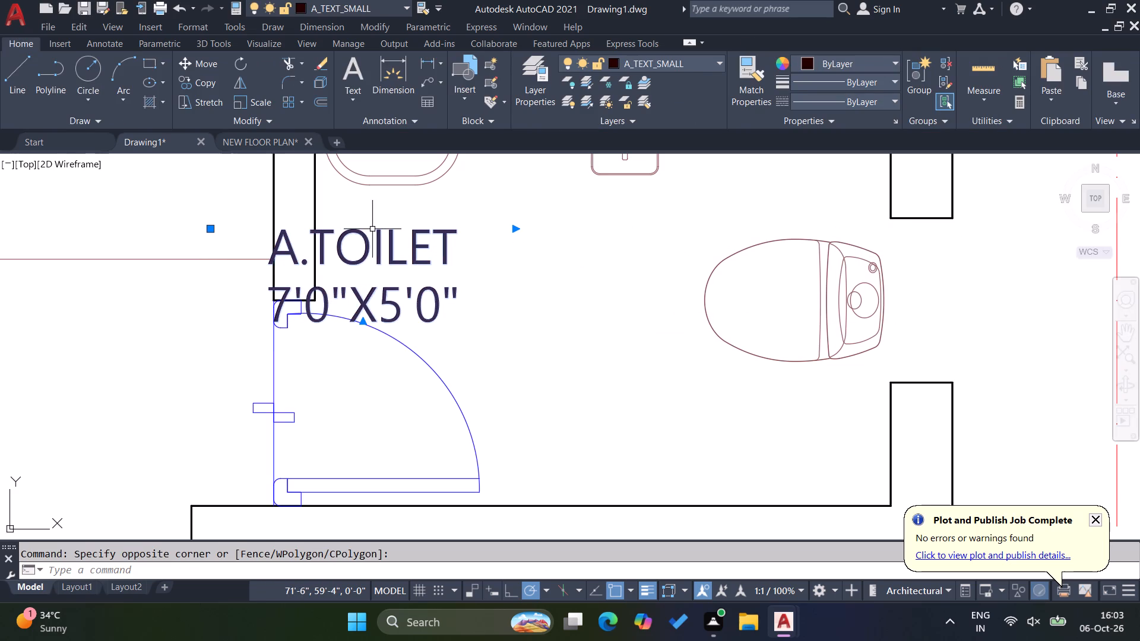
pyautogui.press('m')
pyautogui.press('Return')
pyautogui.click(379, 278)
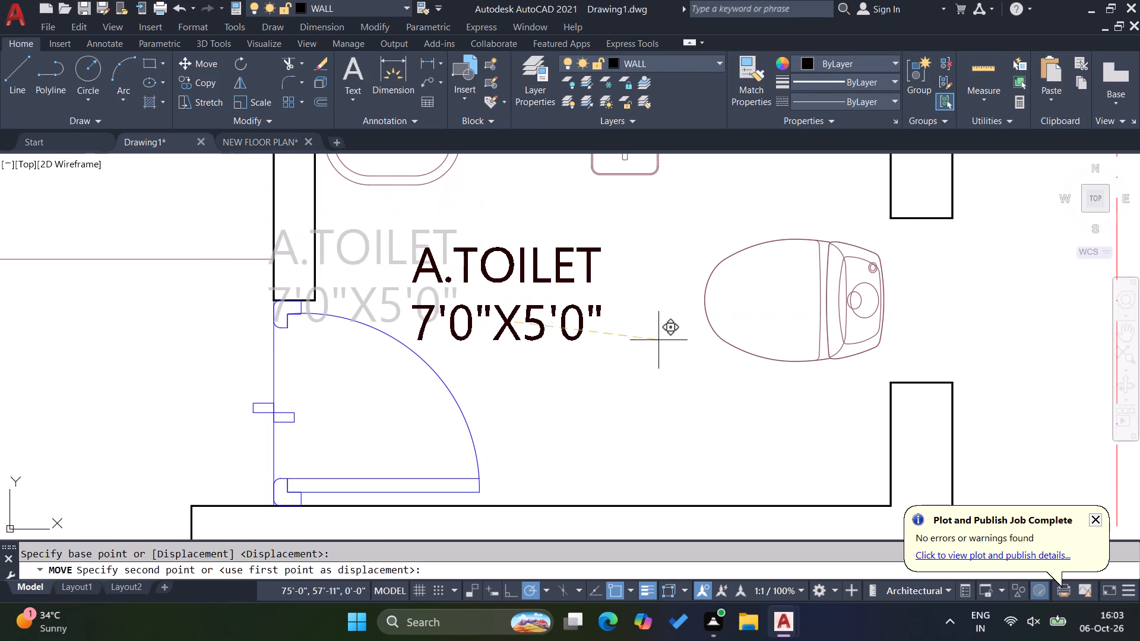
pyautogui.click(686, 331)
pyautogui.press('Escape')
pyautogui.scroll(-2, 832, 332)
pyautogui.press('Escape')
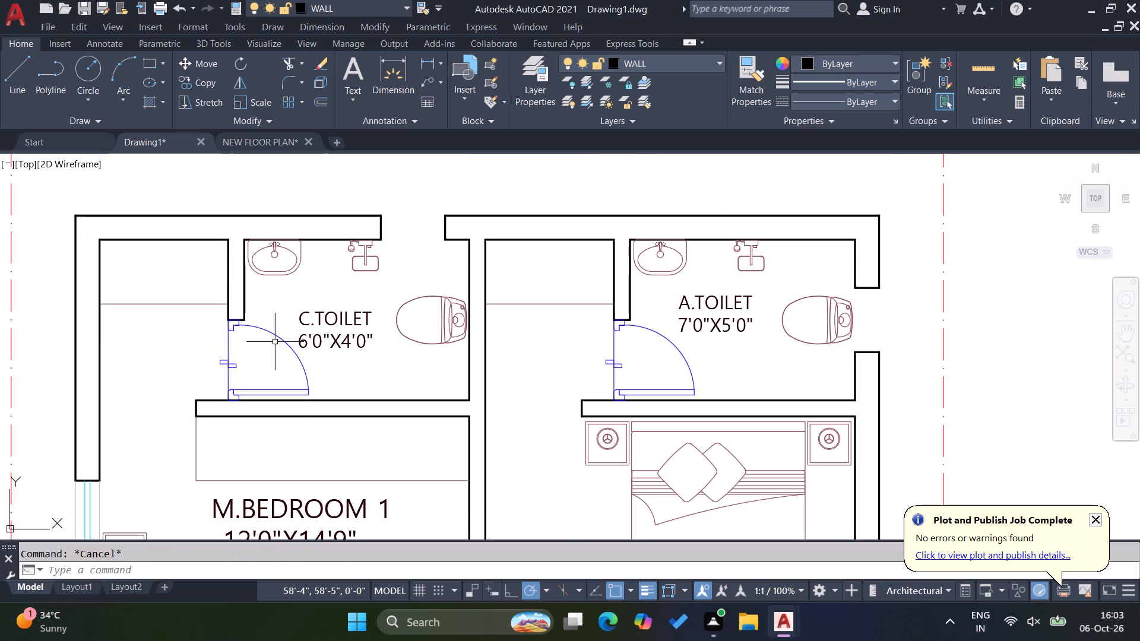
# Replace the C.TOILET label in the toilet above M.BEDROOM 1 with a copy of the A.TOILET 7'0"X5'0" label.
pyautogui.scroll(2, 324, 320)
pyautogui.click(422, 369)
pyautogui.click(363, 322)
pyautogui.press('Delete')
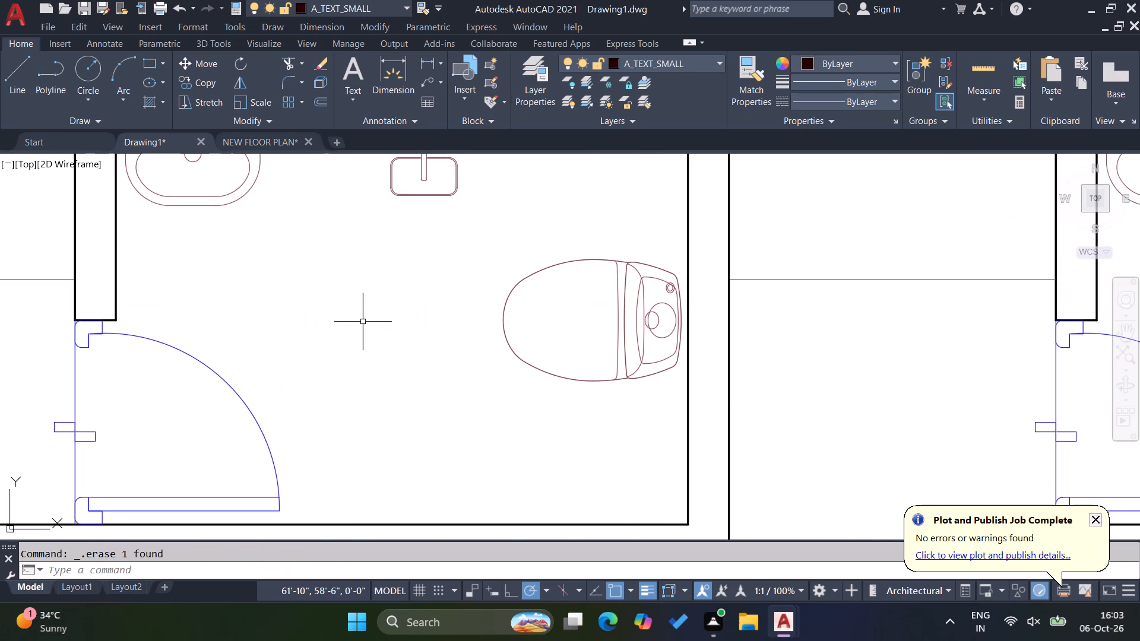
pyautogui.scroll(-2, 369, 320)
pyautogui.click(733, 325)
pyautogui.press('c')
pyautogui.press('o')
pyautogui.press('Return')
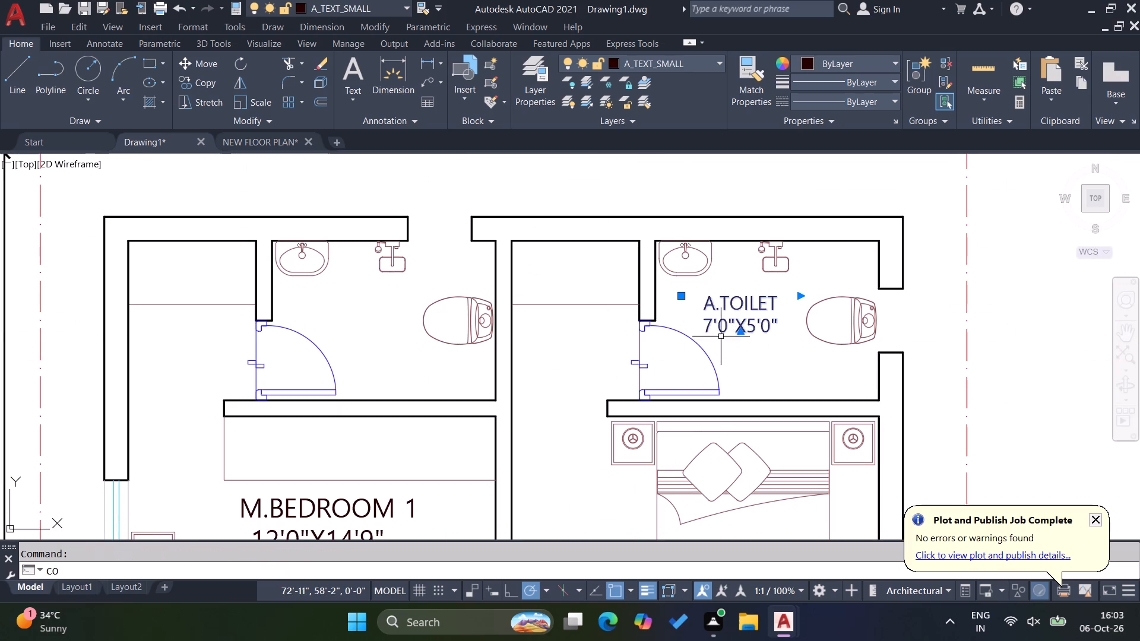
pyautogui.moveTo(730, 344); pyautogui.dragTo(724, 344)
pyautogui.click(302, 338)
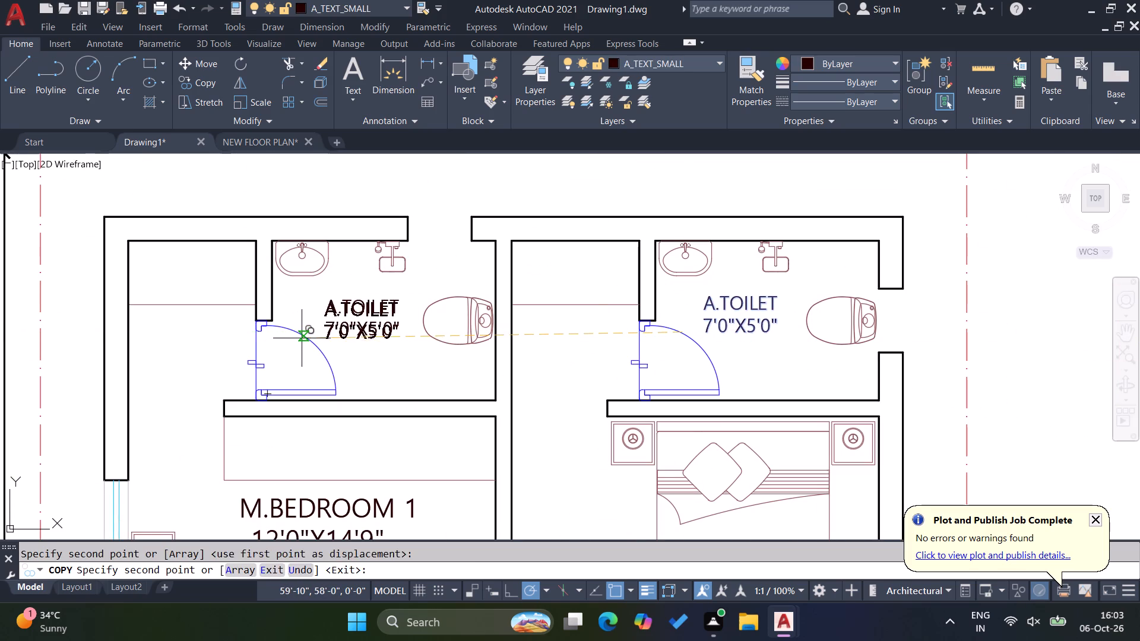
pyautogui.press('Escape')
pyautogui.press('Escape')
# Measure M.BEDROOM 1's vertical inside length between its upper and lower walls with a linear dimension.
pyautogui.scroll(-3, 397, 297)
pyautogui.scroll(-1, 552, 283)
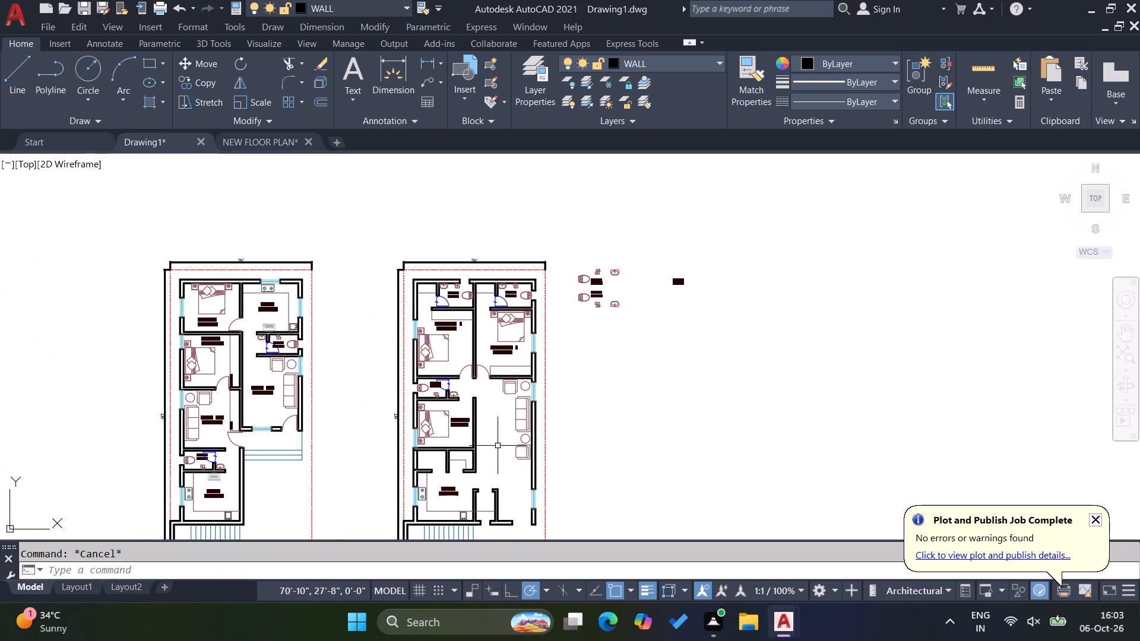
pyautogui.scroll(-1, 629, 342)
pyautogui.scroll(2, 521, 469)
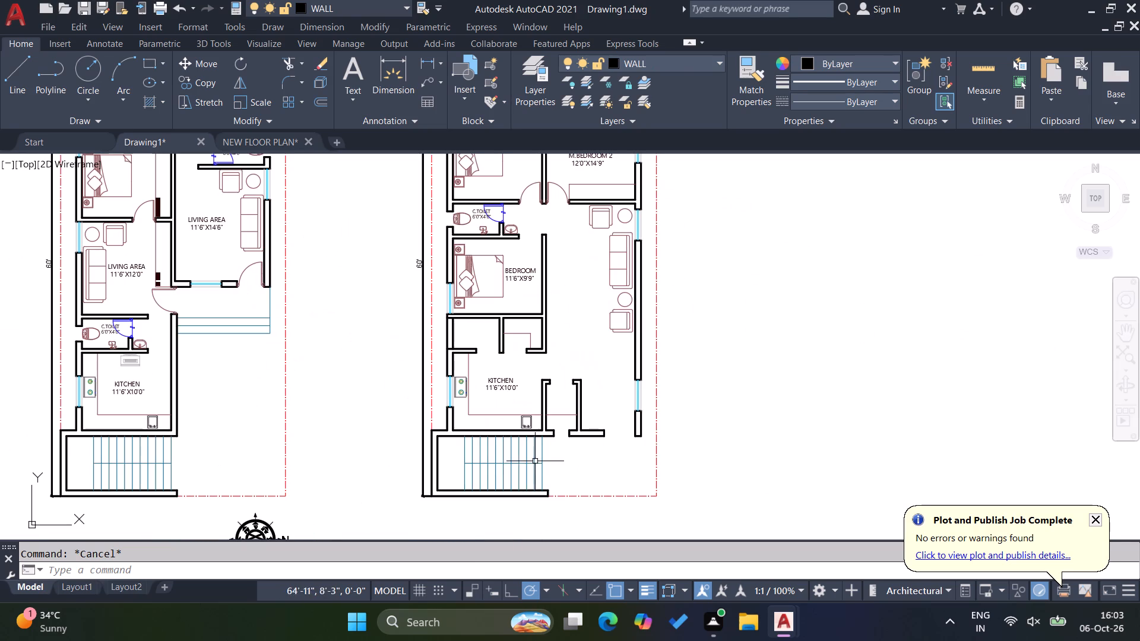
pyautogui.scroll(-2, 501, 392)
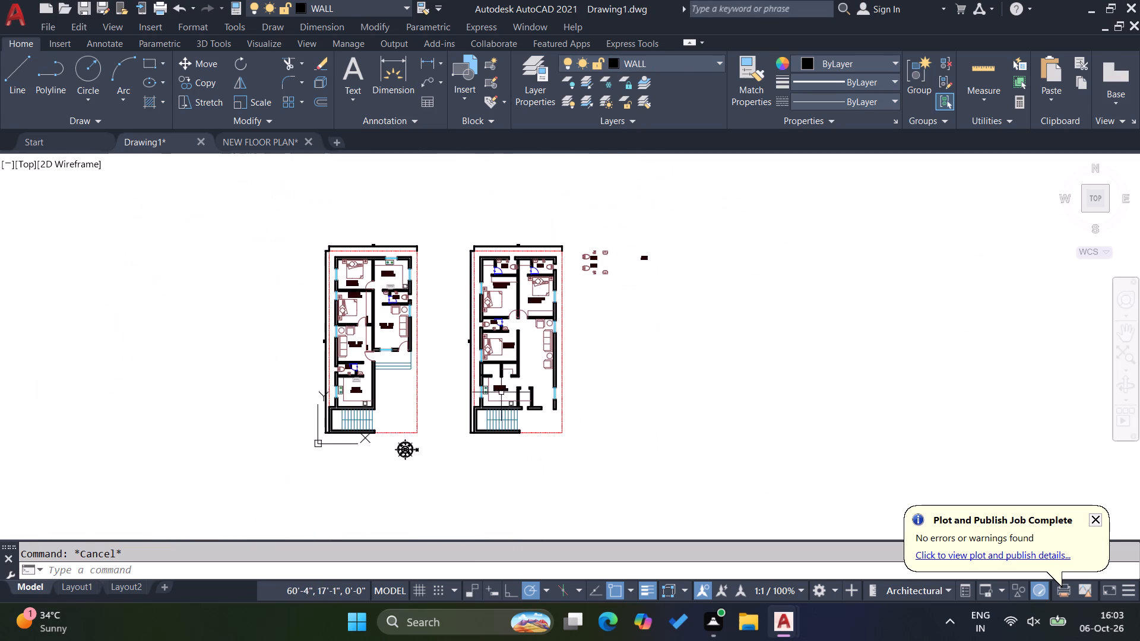
pyautogui.scroll(2, 505, 259)
pyautogui.scroll(1, 492, 341)
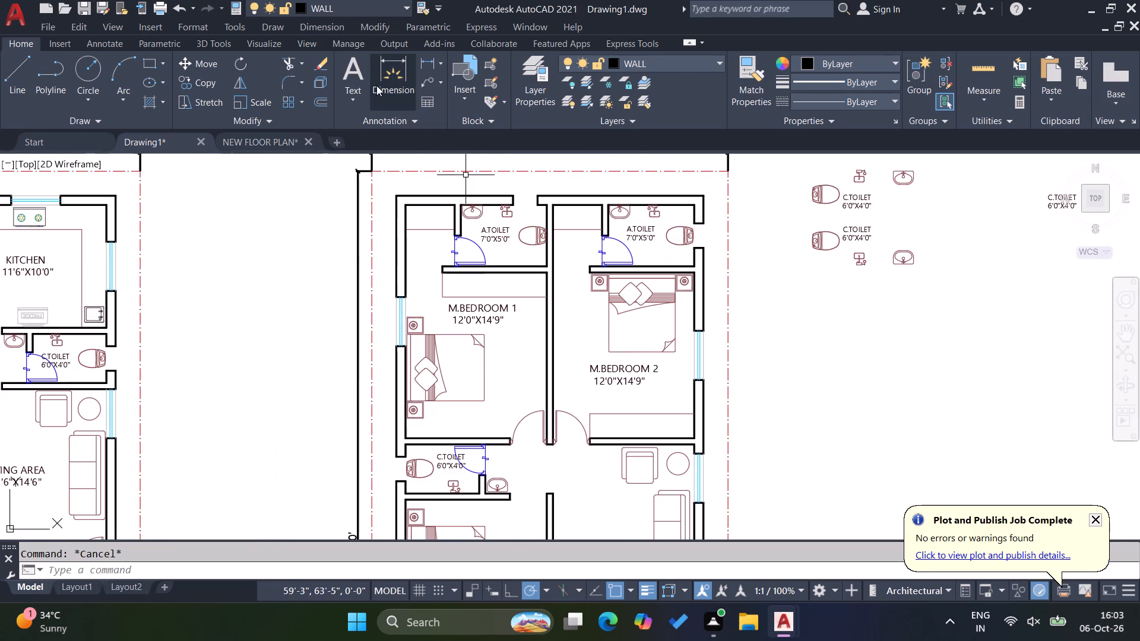
pyautogui.click(423, 62)
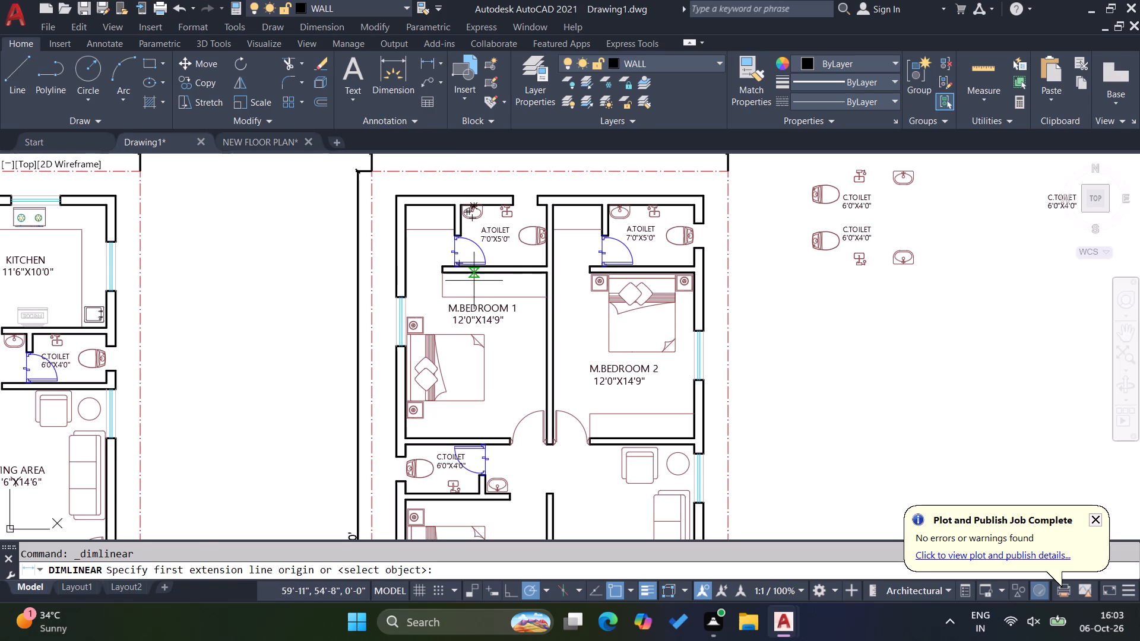
pyautogui.click(474, 278)
pyautogui.click(473, 437)
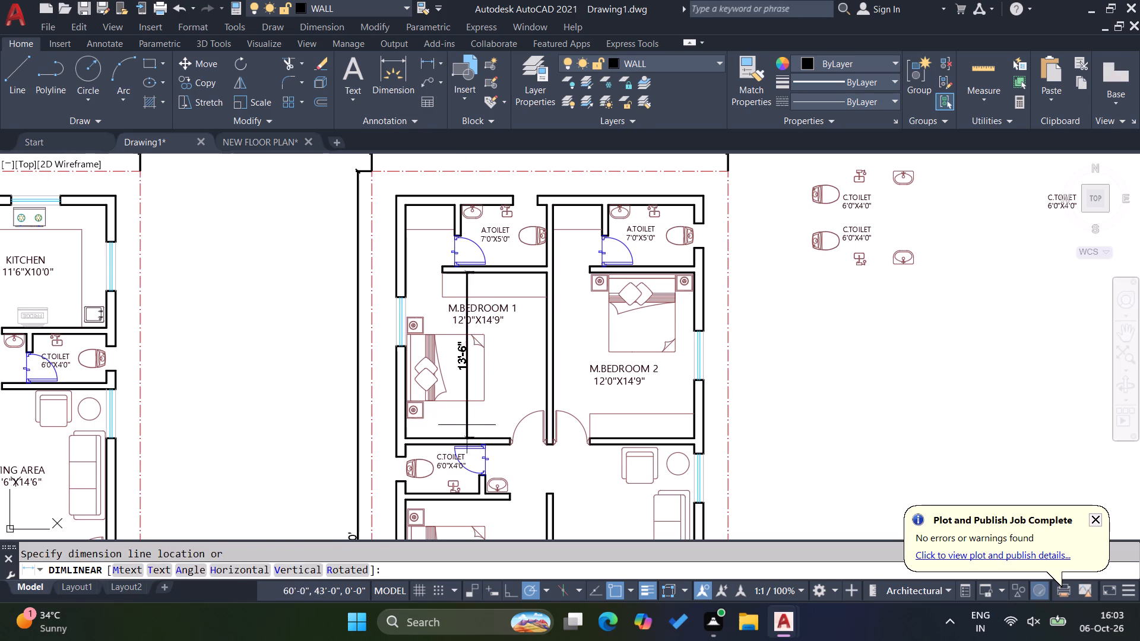
pyautogui.press('Escape')
pyautogui.press('Escape')
# Change the size line of the M.BEDROOM 1 label to 11'6"X13'6".
pyautogui.scroll(3, 454, 307)
pyautogui.doubleClick(474, 340)
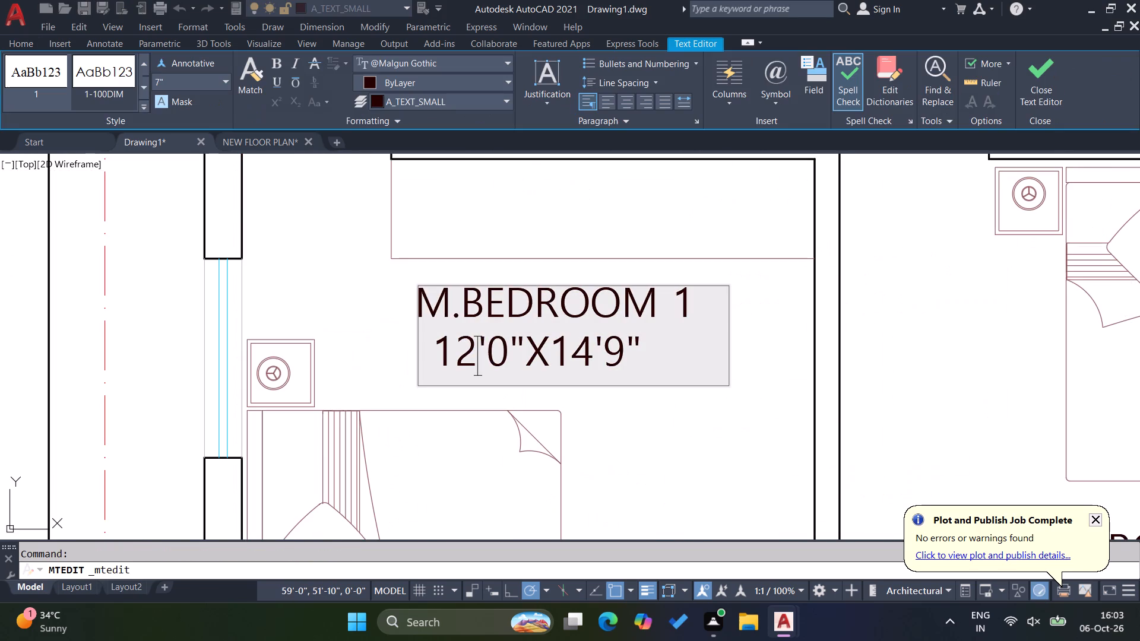
pyautogui.press('BackSpace')
pyautogui.press('1')
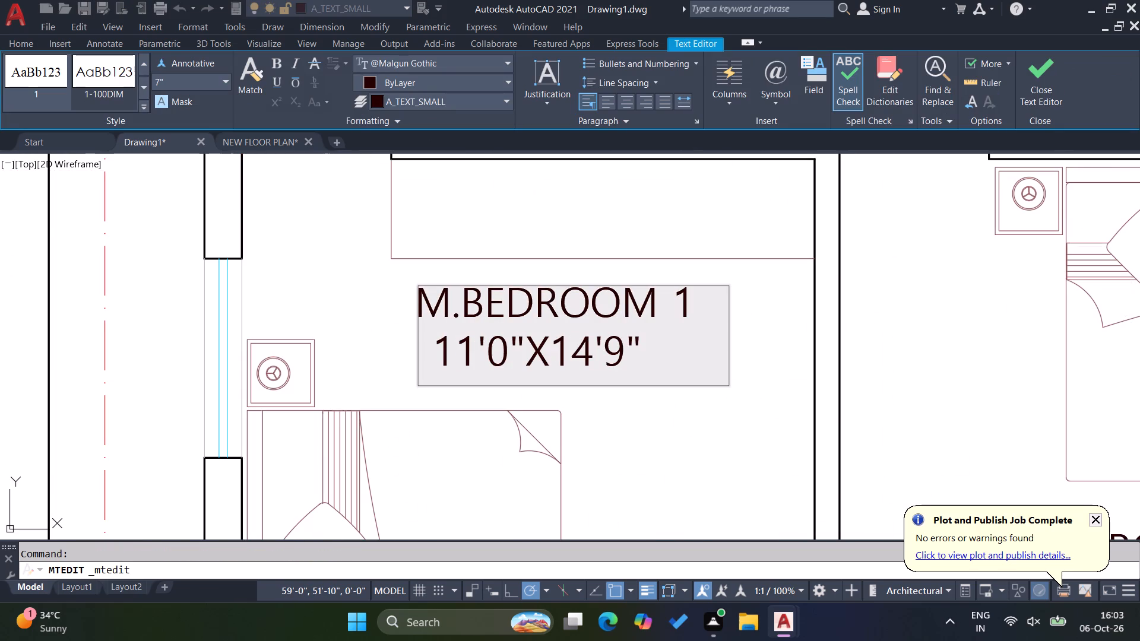
pyautogui.click(508, 363)
pyautogui.press('BackSpace')
pyautogui.press('6')
pyautogui.click(598, 373)
pyautogui.press('BackSpace')
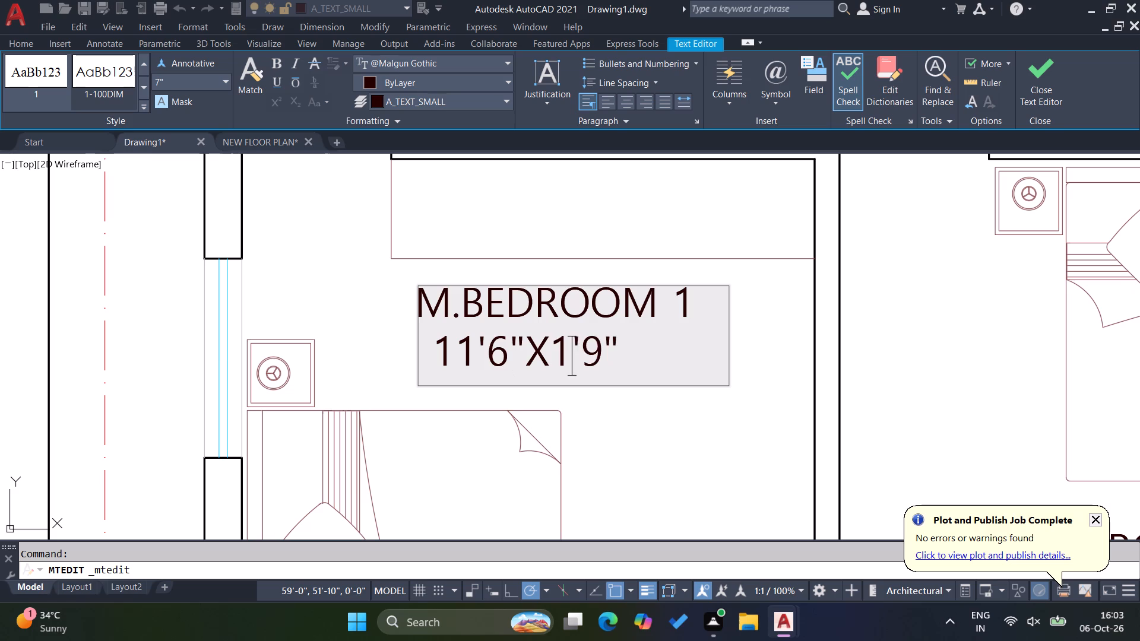
pyautogui.press('3')
pyautogui.click(622, 358)
pyautogui.press('BackSpace')
pyautogui.press('6')
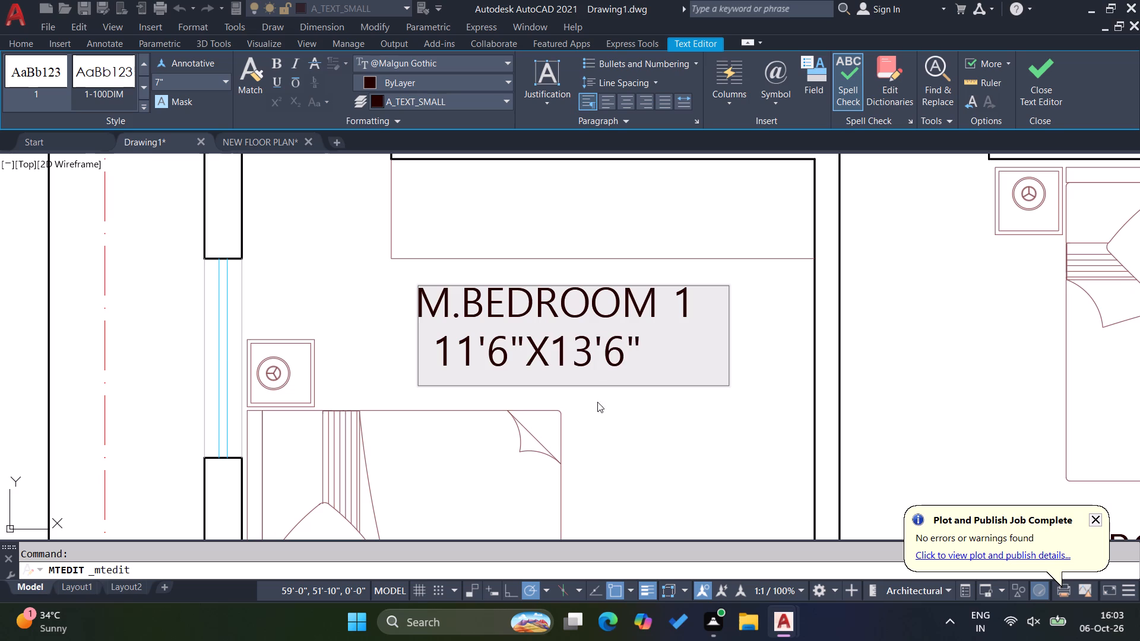
pyautogui.click(601, 413)
pyautogui.scroll(-2, 365, 331)
pyautogui.press('Escape')
# Replace the M.BEDROOM 2 label below its bed with a copy of the M.BEDROOM 1 label.
pyautogui.click(668, 420)
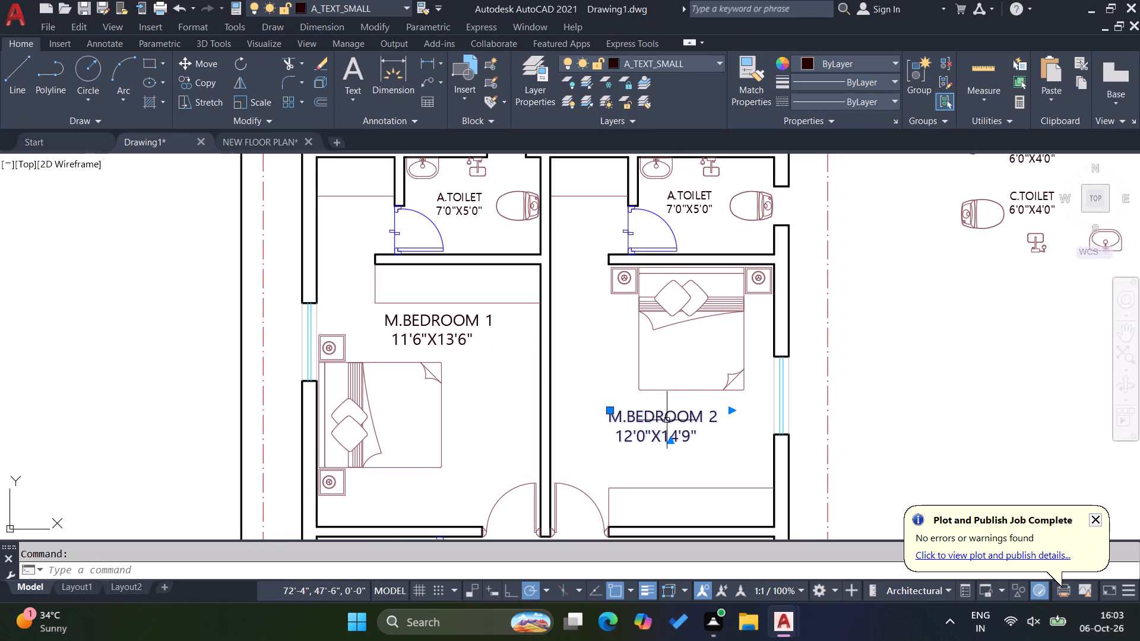
pyautogui.press('Delete')
pyautogui.click(473, 321)
pyautogui.write('CO')
pyautogui.press('Return')
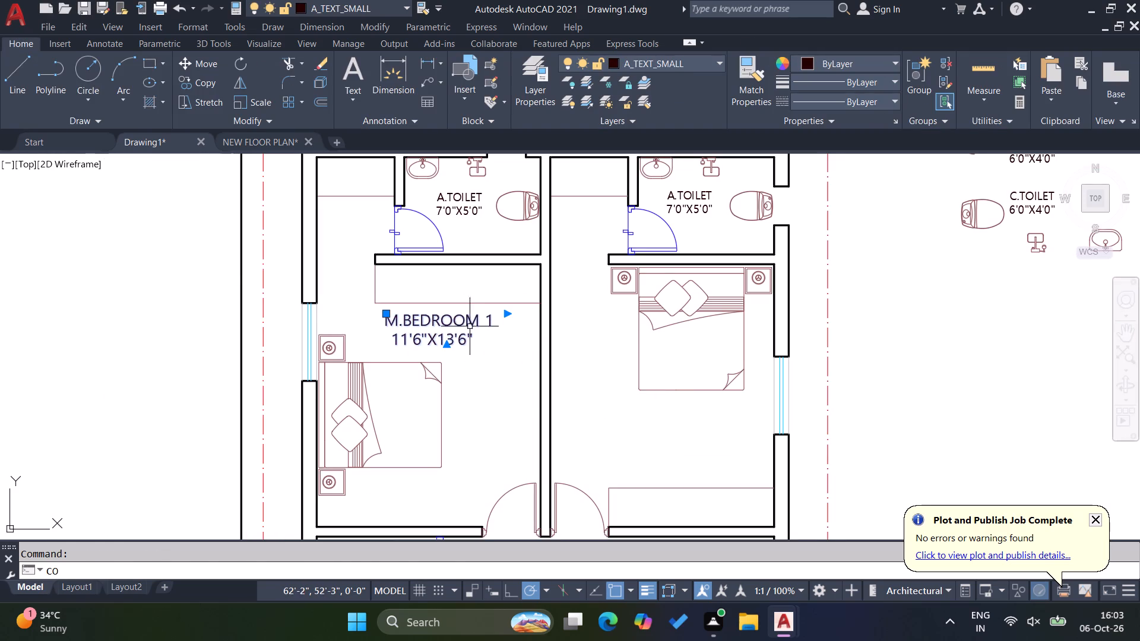
pyautogui.moveTo(469, 332); pyautogui.dragTo(472, 338)
pyautogui.click(736, 438)
pyautogui.press('Escape')
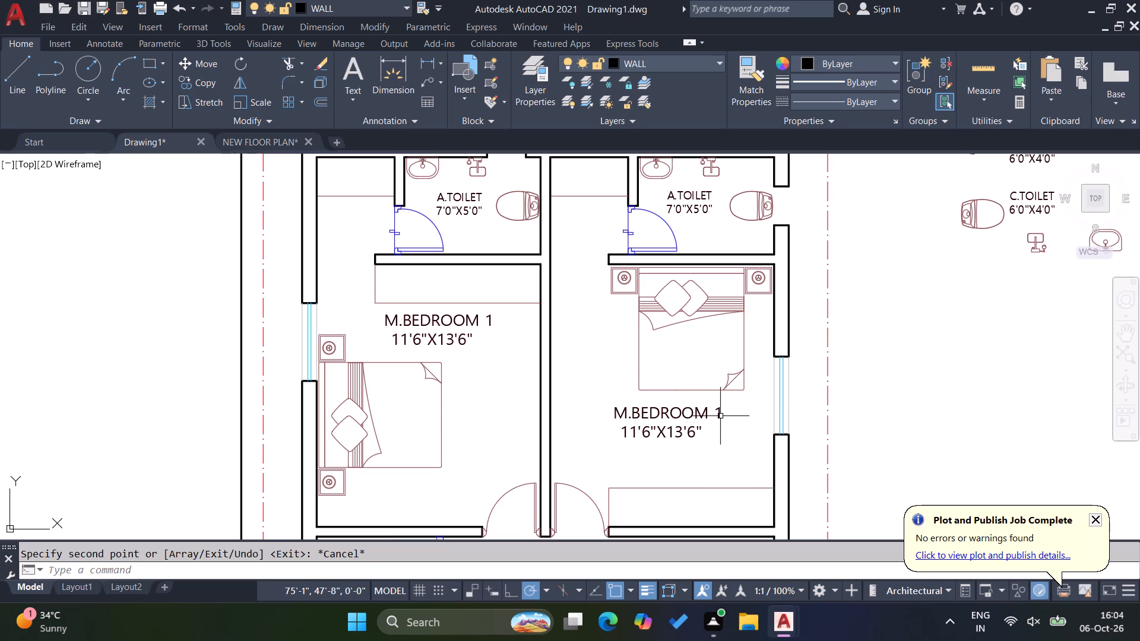
# Edit the copied bedroom label so that its name reads M.BEDROOM 2.
pyautogui.doubleClick(720, 416)
pyautogui.press('BackSpace')
pyautogui.press('2')
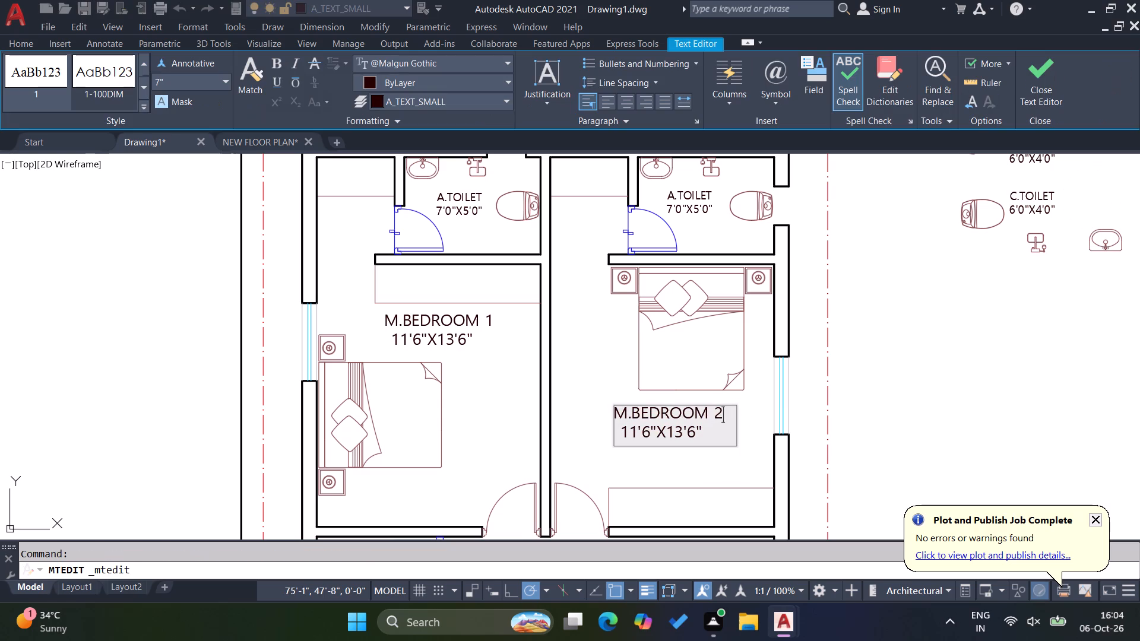
pyautogui.click(701, 453)
pyautogui.press('Escape')
pyautogui.scroll(-4, 464, 334)
pyautogui.press('Escape')
pyautogui.press('Escape')
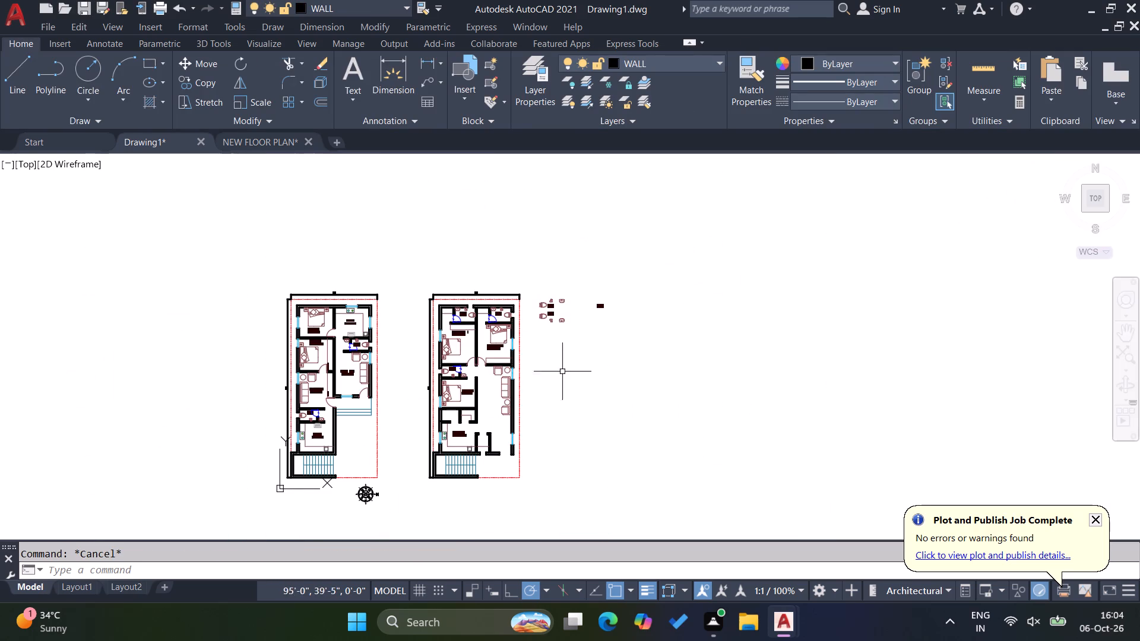
# Copy the LIVING AREA 11'6"X14'6" label from the first plan into the second plan's living area, beside the lower bedroom.
pyautogui.scroll(3, 338, 381)
pyautogui.click(363, 370)
pyautogui.click(335, 326)
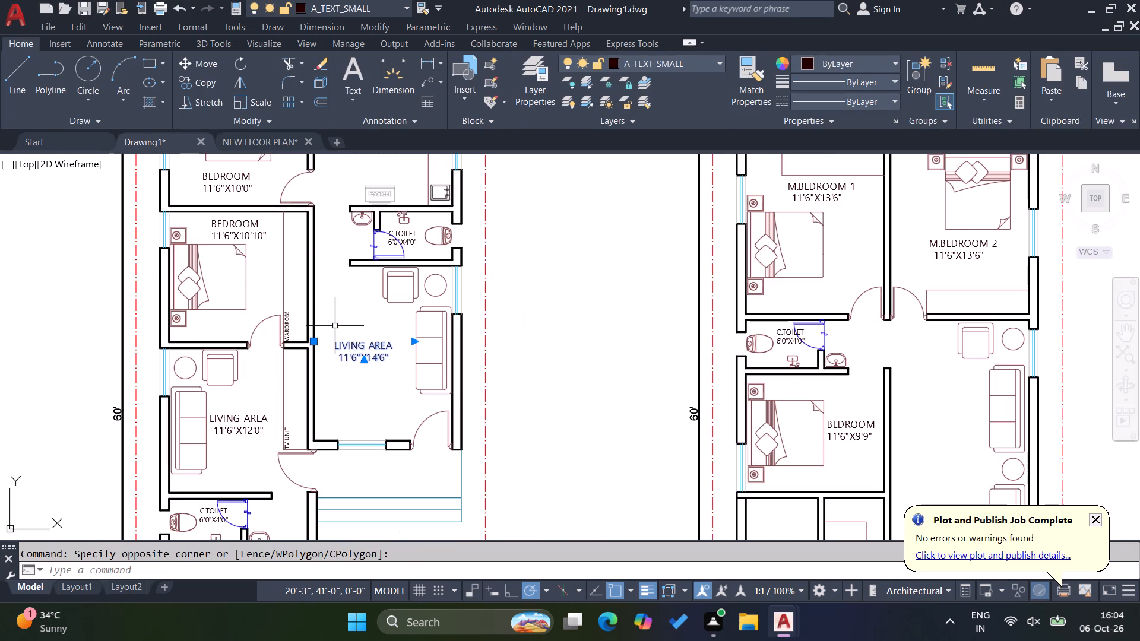
pyautogui.write('CO')
pyautogui.press('Return')
pyautogui.click(346, 341)
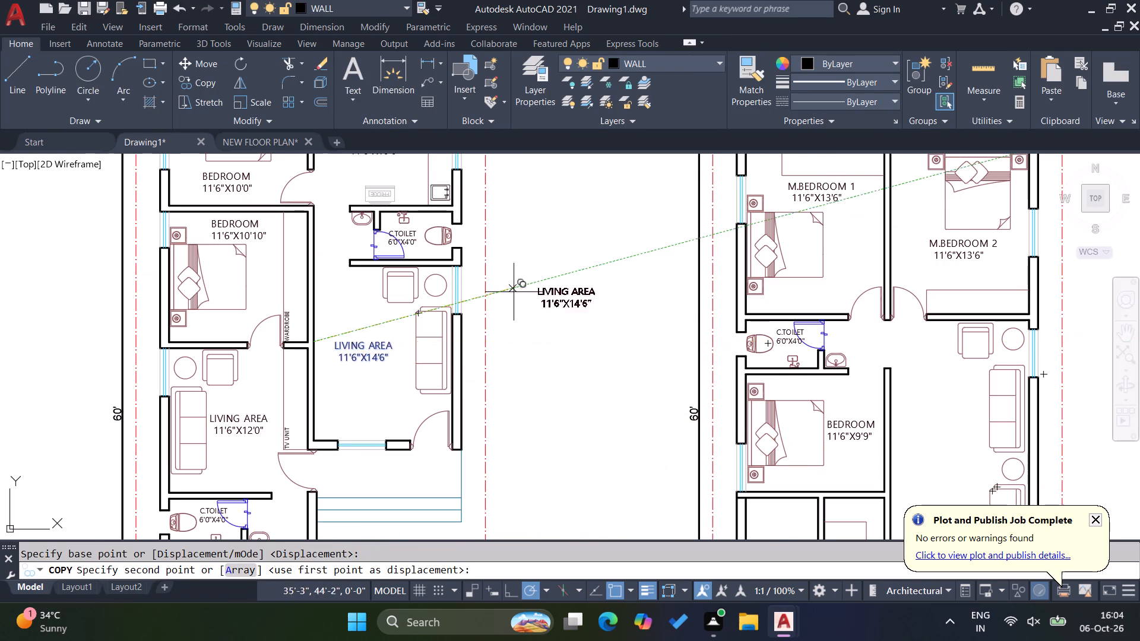
pyautogui.scroll(-1, 511, 292)
pyautogui.scroll(3, 781, 406)
pyautogui.click(635, 392)
pyautogui.press('Escape')
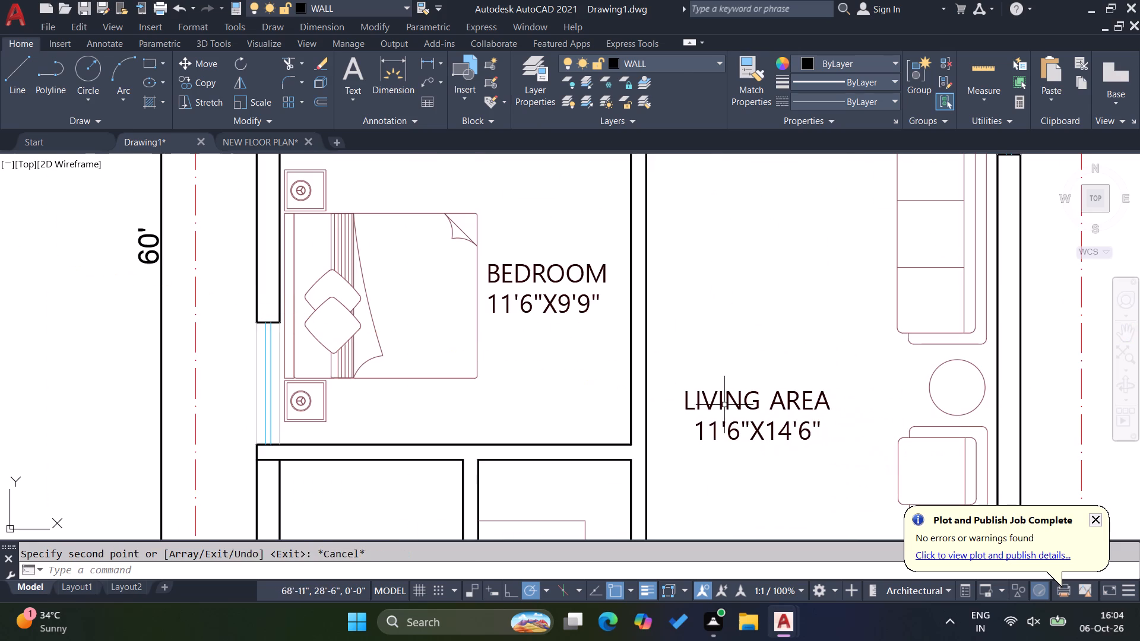
# Narrow the text frame of the copied LIVING AREA label slightly.
pyautogui.click(729, 405)
pyautogui.click(882, 394)
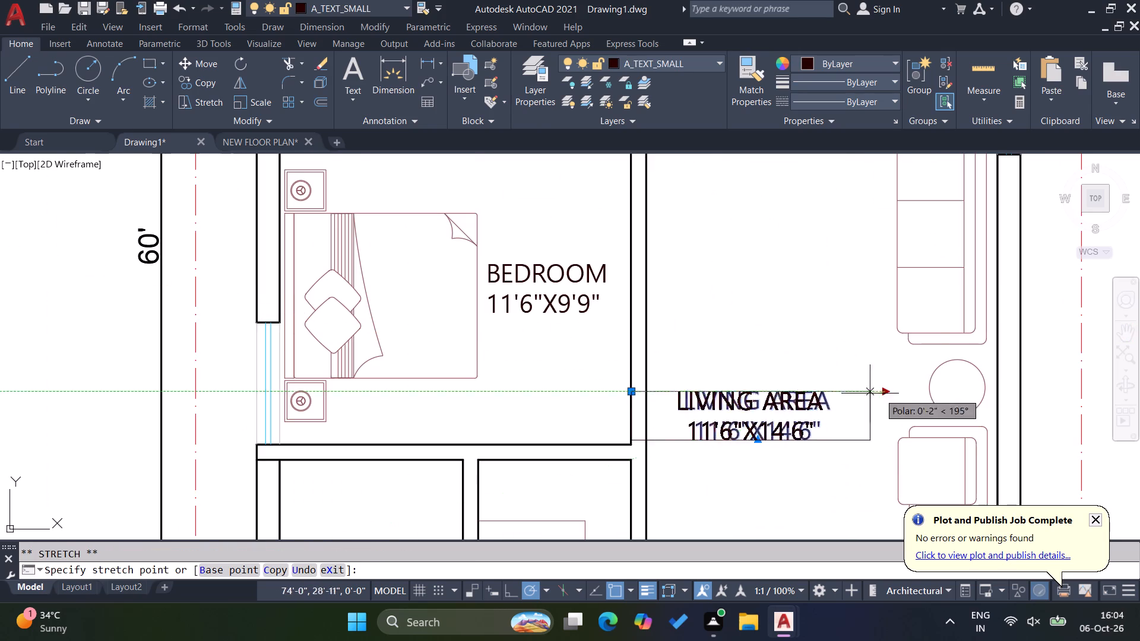
pyautogui.click(790, 380)
pyautogui.press('Escape')
pyautogui.click(841, 446)
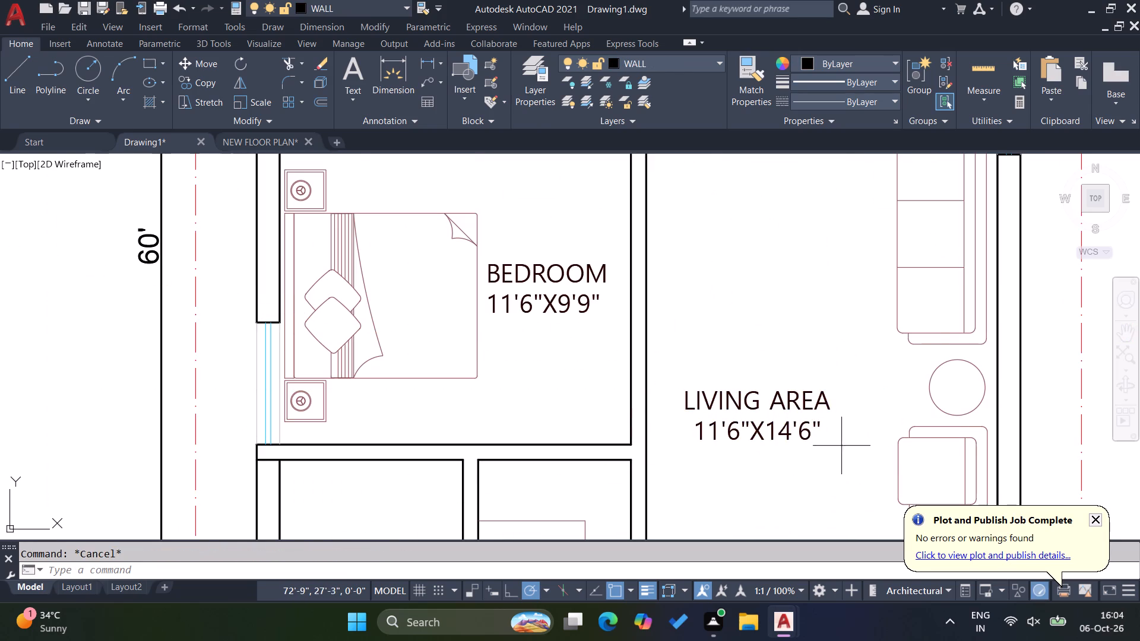
pyautogui.click(809, 420)
pyautogui.click(888, 390)
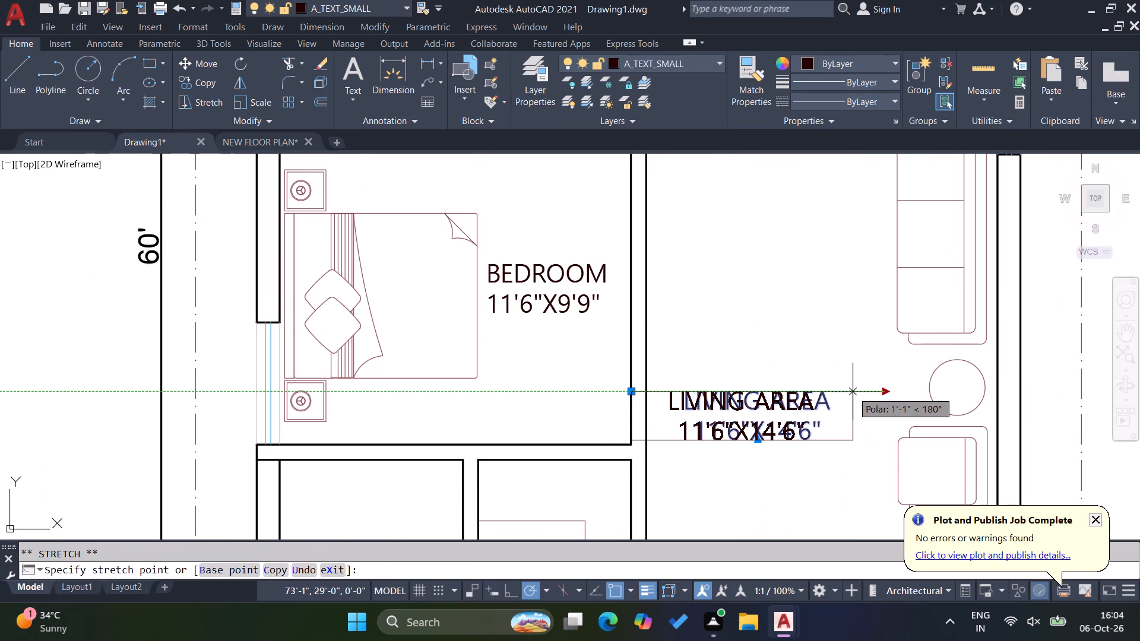
pyautogui.click(847, 392)
pyautogui.press('Escape')
# Move the LIVING AREA label into the clear space between the bedroom wall and the sofa set.
pyautogui.click(814, 445)
pyautogui.click(781, 403)
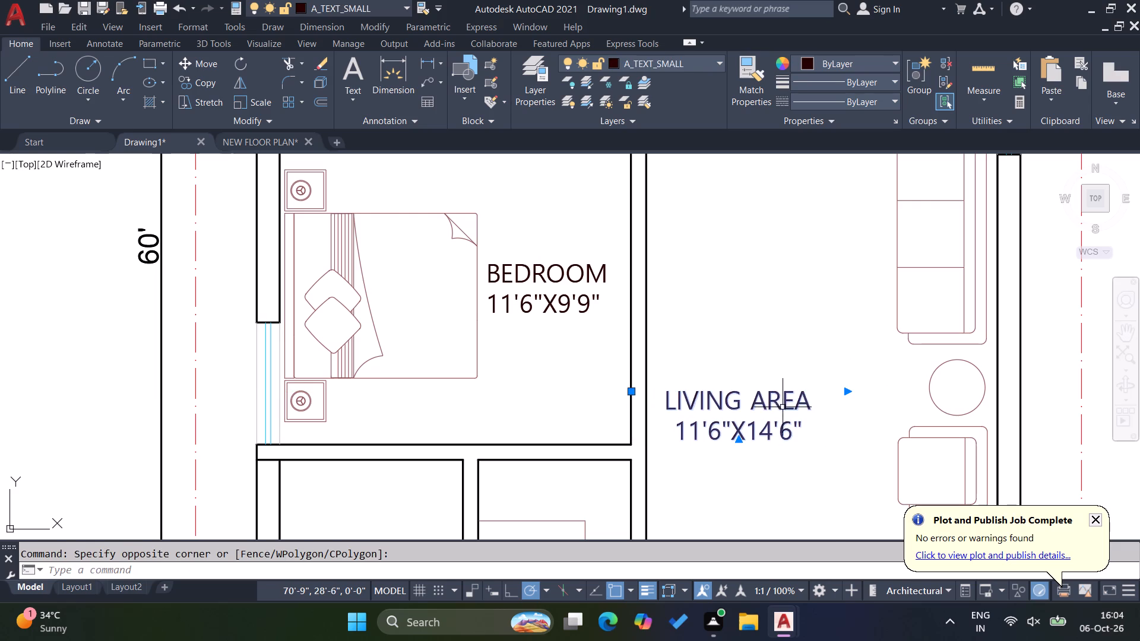
pyautogui.press('m')
pyautogui.press('Return')
pyautogui.click(739, 405)
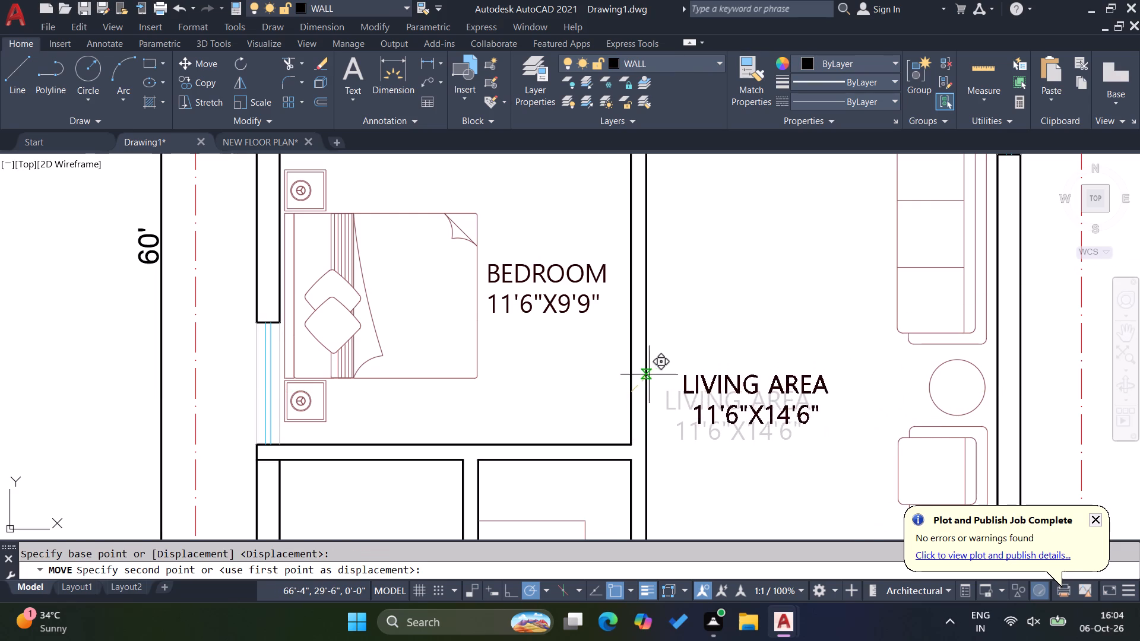
pyautogui.scroll(2, 656, 372)
pyautogui.click(661, 371)
pyautogui.press('Escape')
pyautogui.scroll(-3, 494, 324)
pyautogui.press('Escape')
# Copy the LIVING AREA label into the small room above the kitchen, next to the living area wall.
pyautogui.scroll(-1, 603, 305)
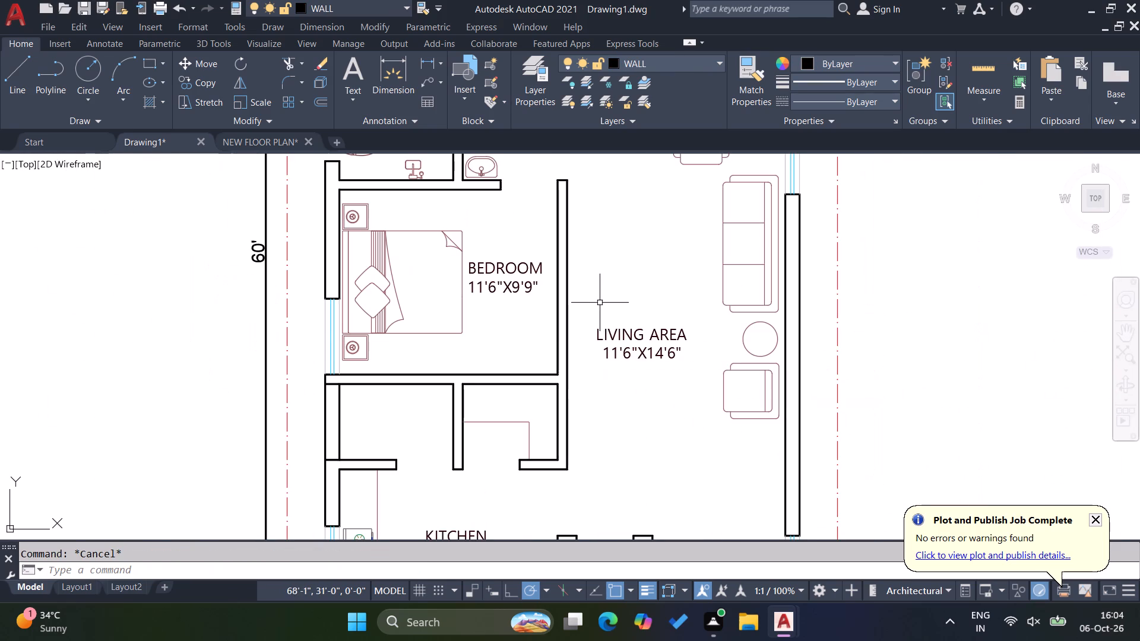
pyautogui.scroll(-1, 547, 368)
pyautogui.click(625, 361)
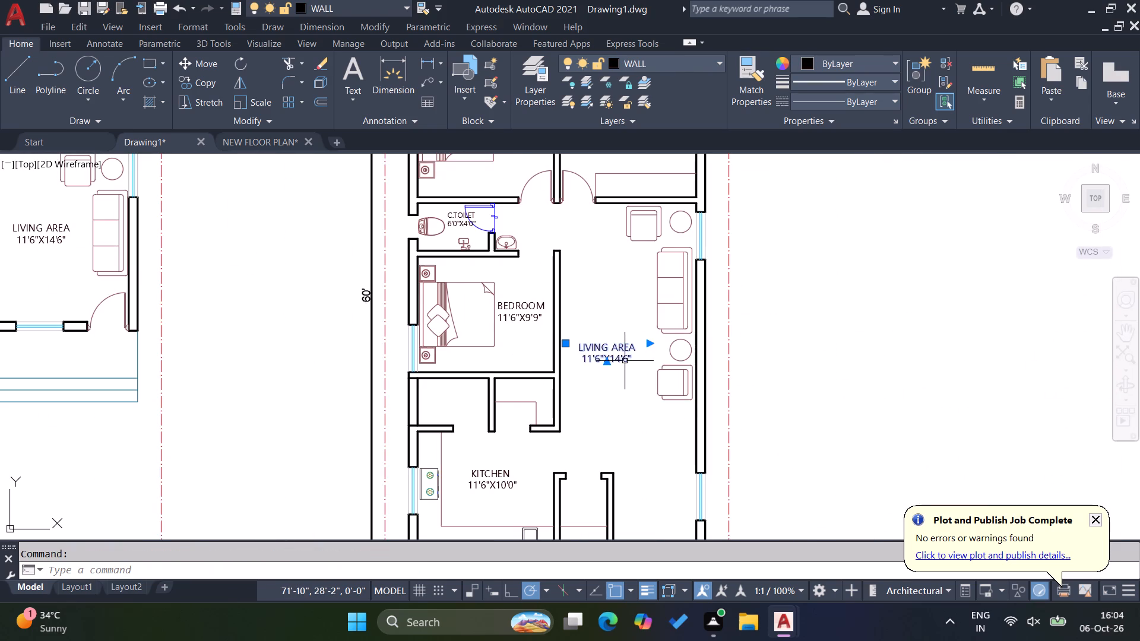
pyautogui.write('CO')
pyautogui.press('Return')
pyautogui.click(610, 363)
pyautogui.scroll(2, 551, 420)
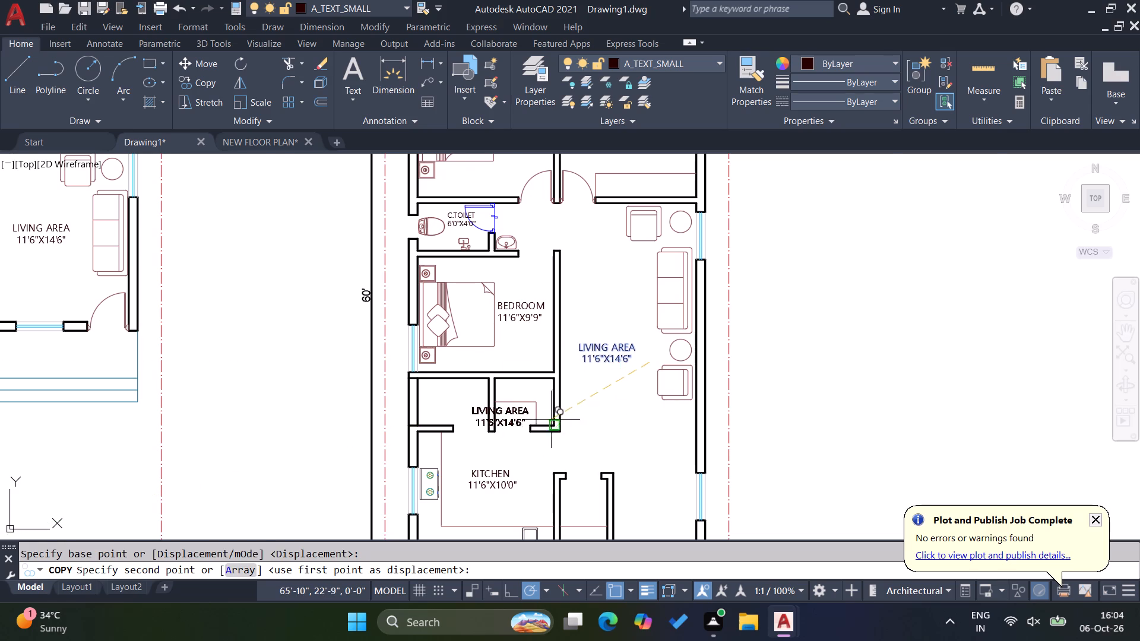
pyautogui.click(585, 398)
pyautogui.press('Escape')
pyautogui.press('Escape')
# Change the copied LIVING AREA label in the small room above the kitchen to read STORE ROOM 5'0"X4'0".
pyautogui.scroll(2, 391, 358)
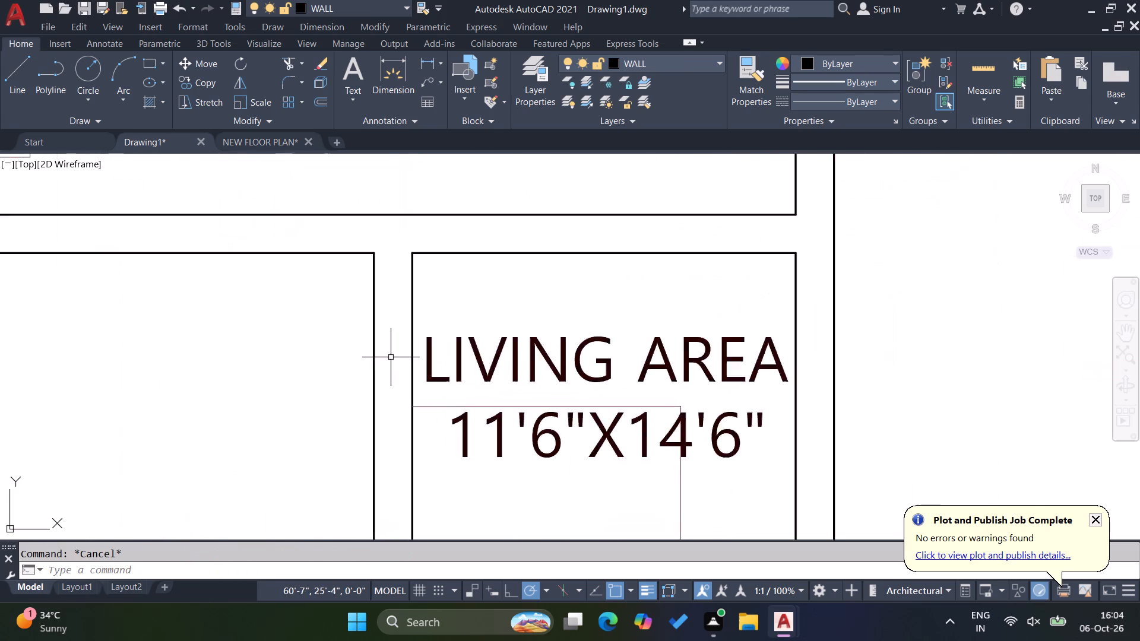
pyautogui.scroll(1, 391, 357)
pyautogui.doubleClick(453, 361)
pyautogui.scroll(-2, 452, 360)
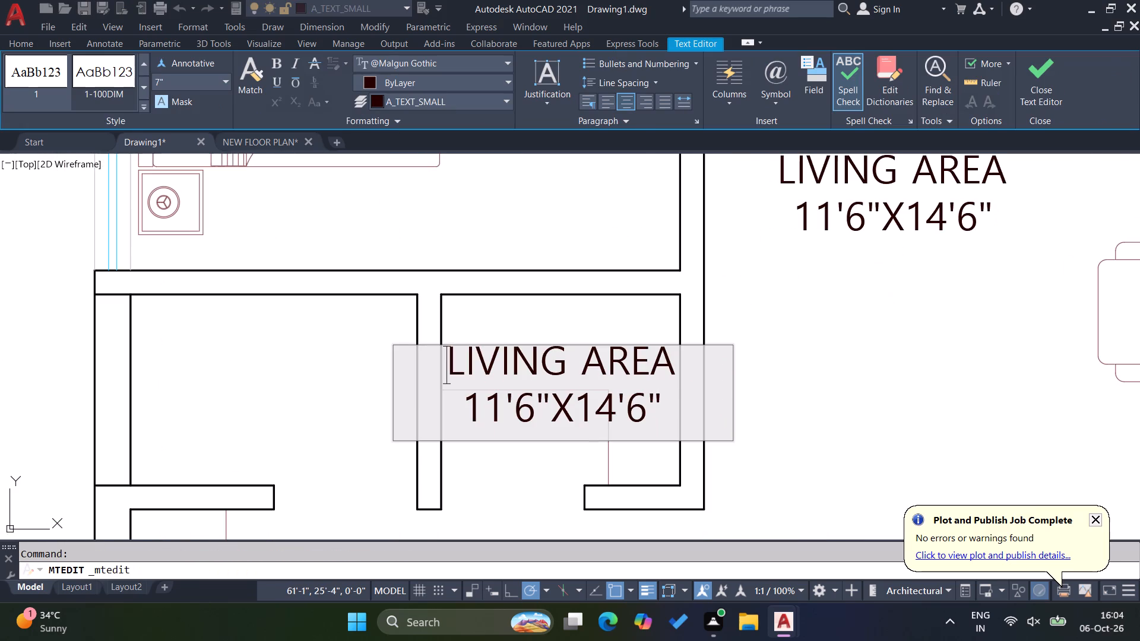
pyautogui.moveTo(672, 361); pyautogui.dragTo(422, 350)
pyautogui.write('STORE ROOM')
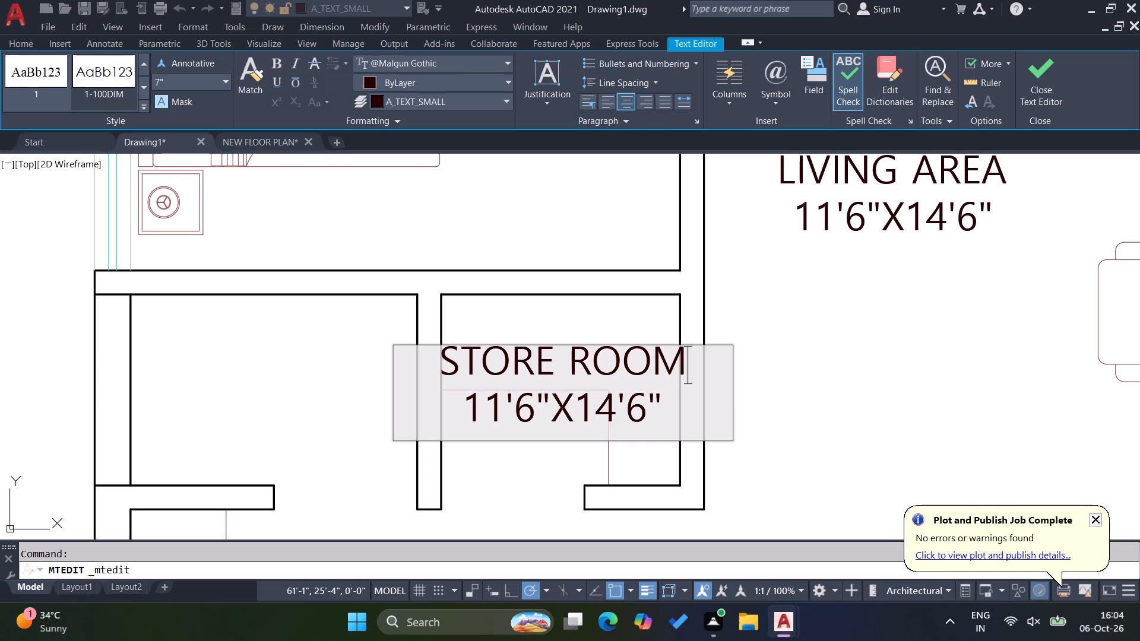
pyautogui.click(507, 403)
pyautogui.press('BackSpace')
pyautogui.press('BackSpace')
pyautogui.press('5')
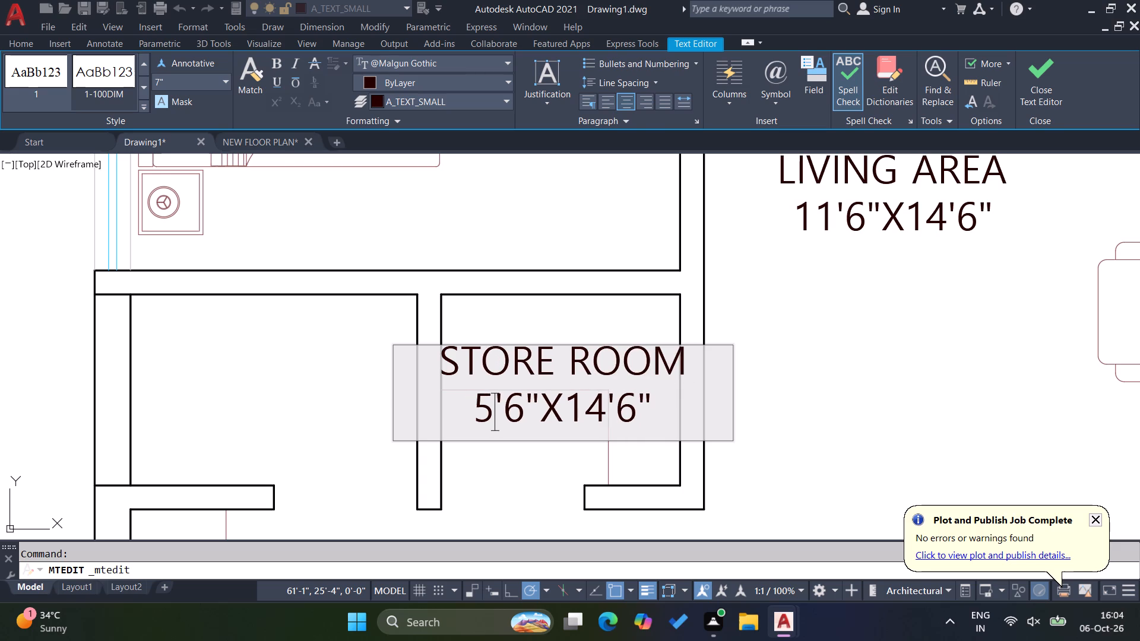
pyautogui.click(527, 409)
pyautogui.press('BackSpace')
pyautogui.press('0')
pyautogui.click(611, 416)
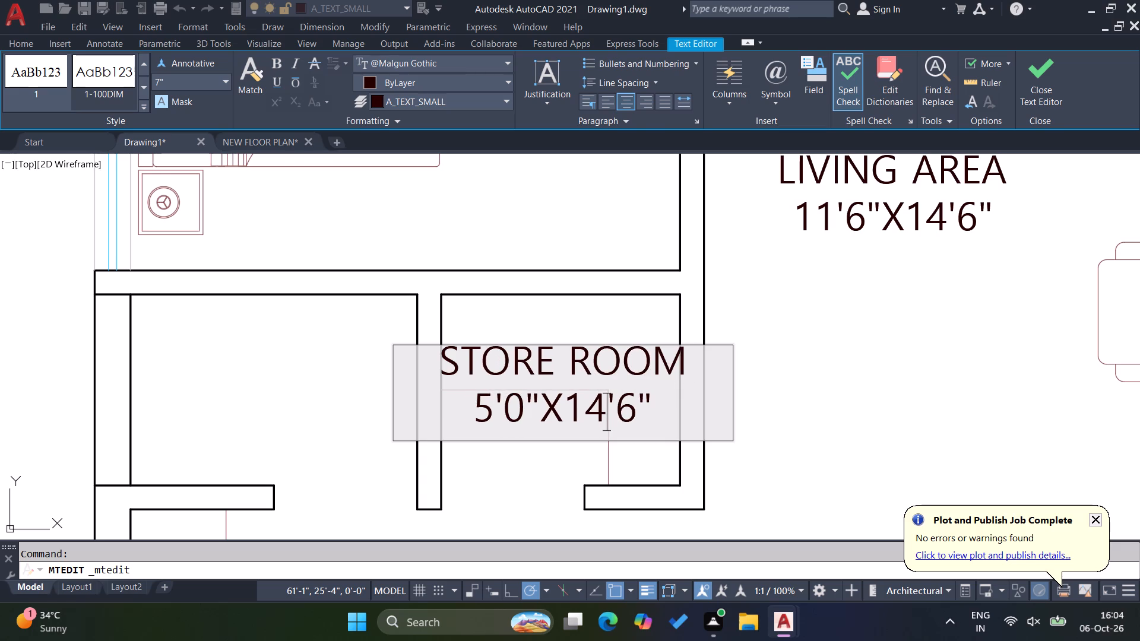
pyautogui.press('BackSpace')
pyautogui.press('BackSpace')
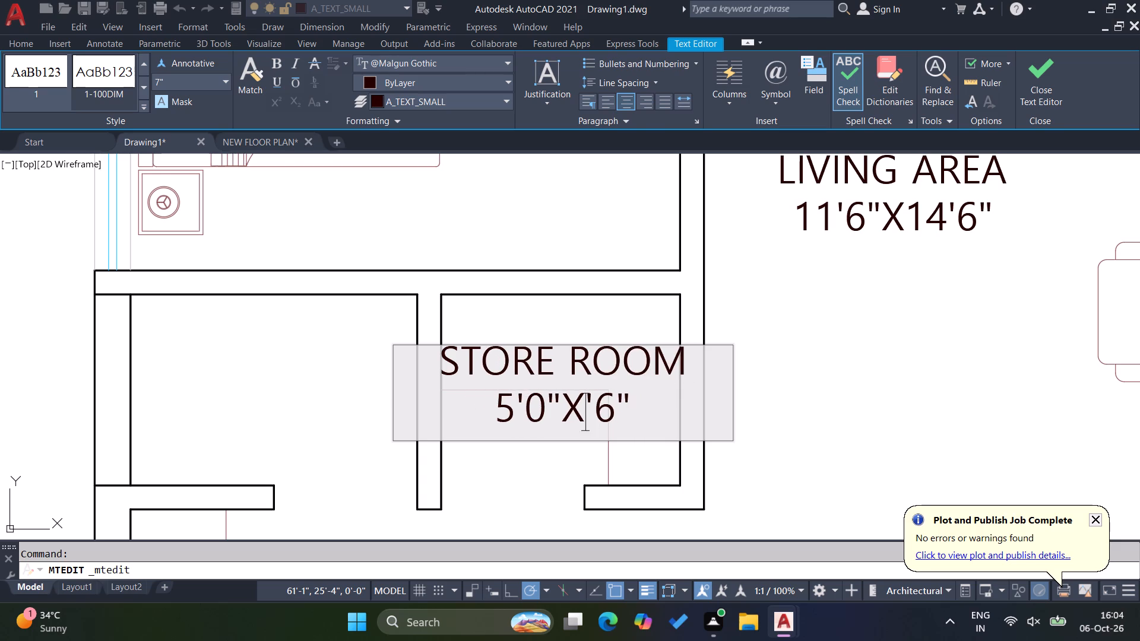
pyautogui.press('4')
pyautogui.click(628, 417)
pyautogui.press('BackSpace')
pyautogui.press('0')
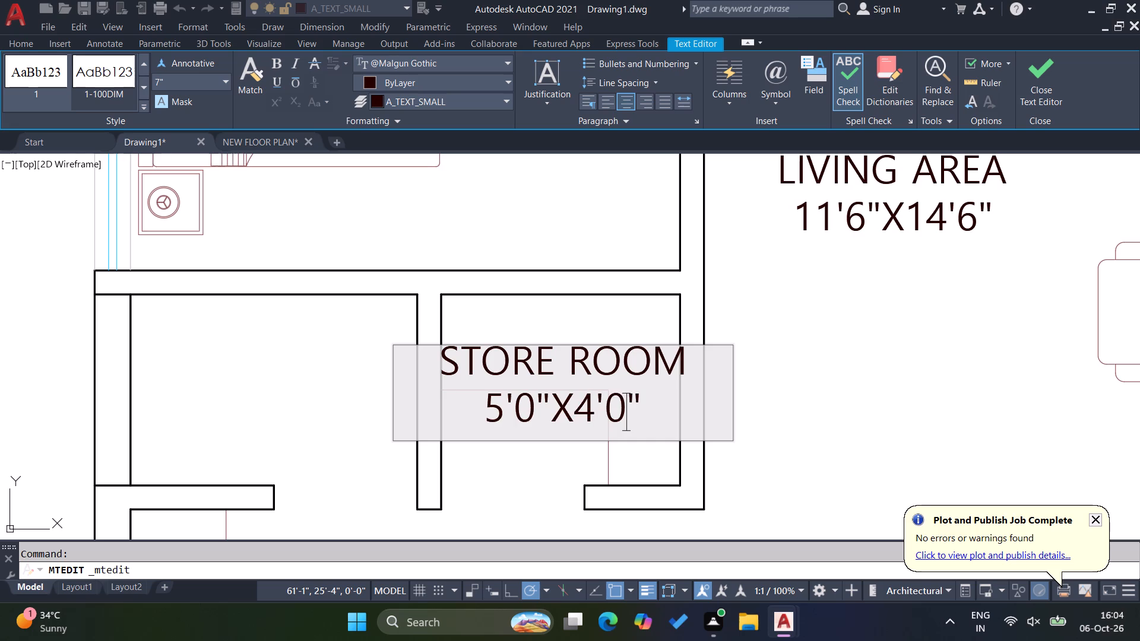
pyautogui.click(564, 467)
# Set the text height of the whole STORE ROOM label to 6".
pyautogui.doubleClick(575, 371)
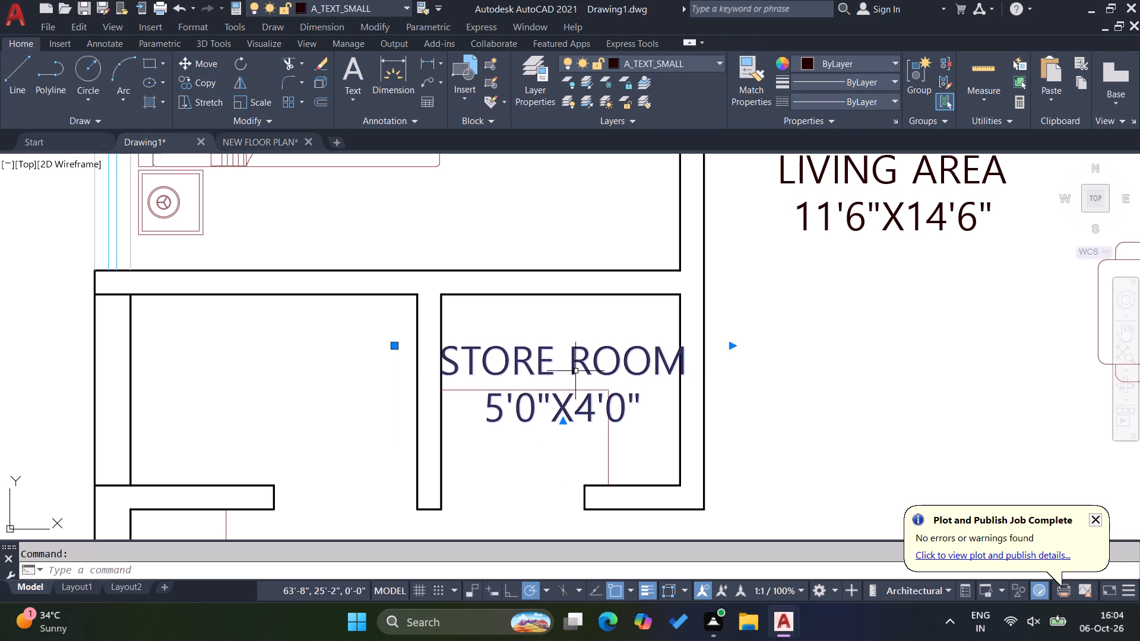
pyautogui.moveTo(645, 414); pyautogui.dragTo(434, 359)
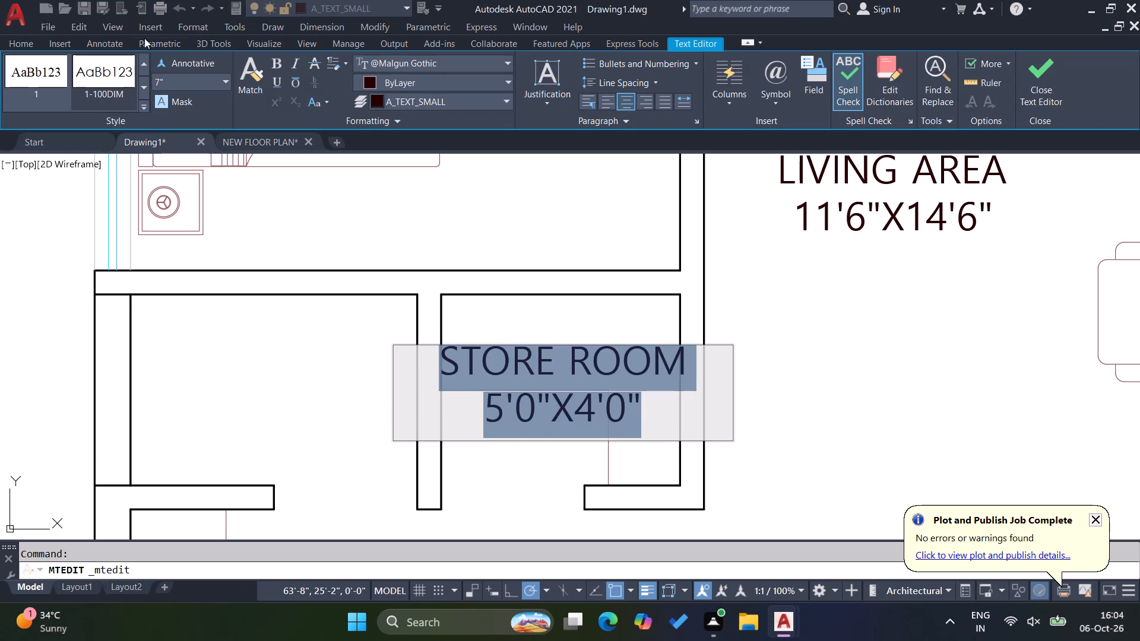
pyautogui.click(179, 88)
pyautogui.press('6')
pyautogui.press('Return')
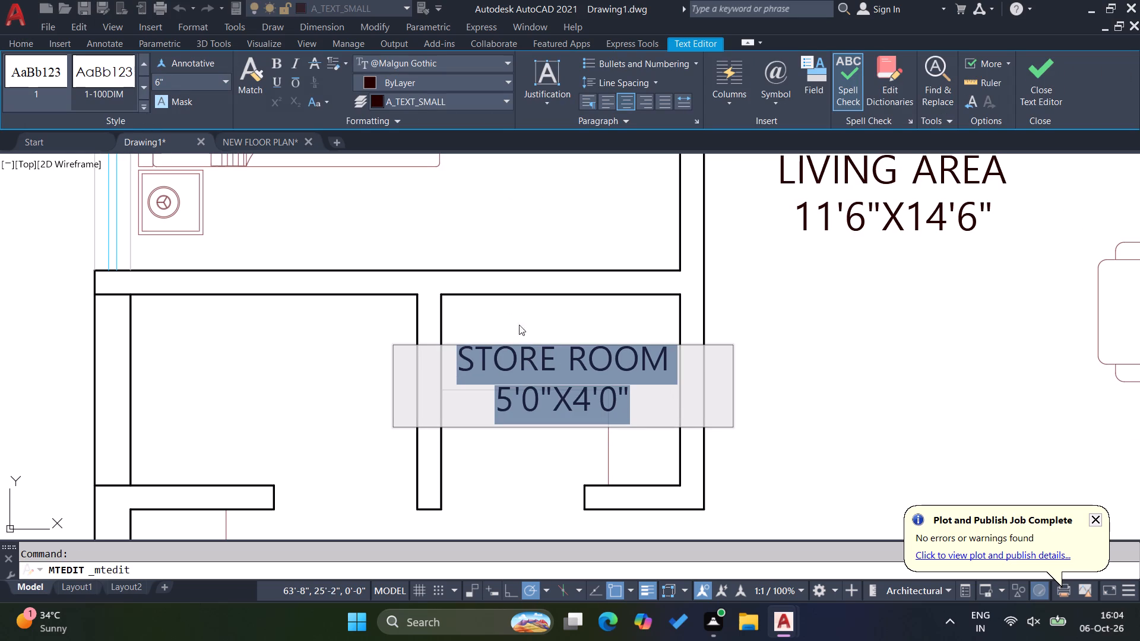
pyautogui.click(527, 327)
# Narrow the STORE ROOM label's text frame to the inner face of the living area wall.
pyautogui.click(578, 377)
pyautogui.click(553, 360)
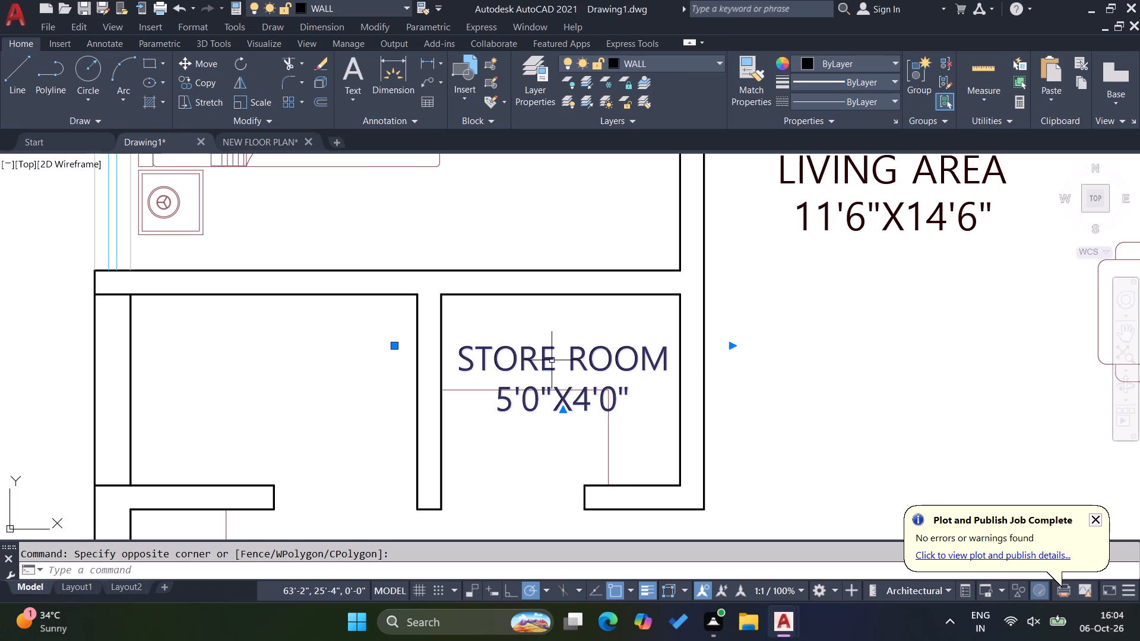
pyautogui.click(731, 347)
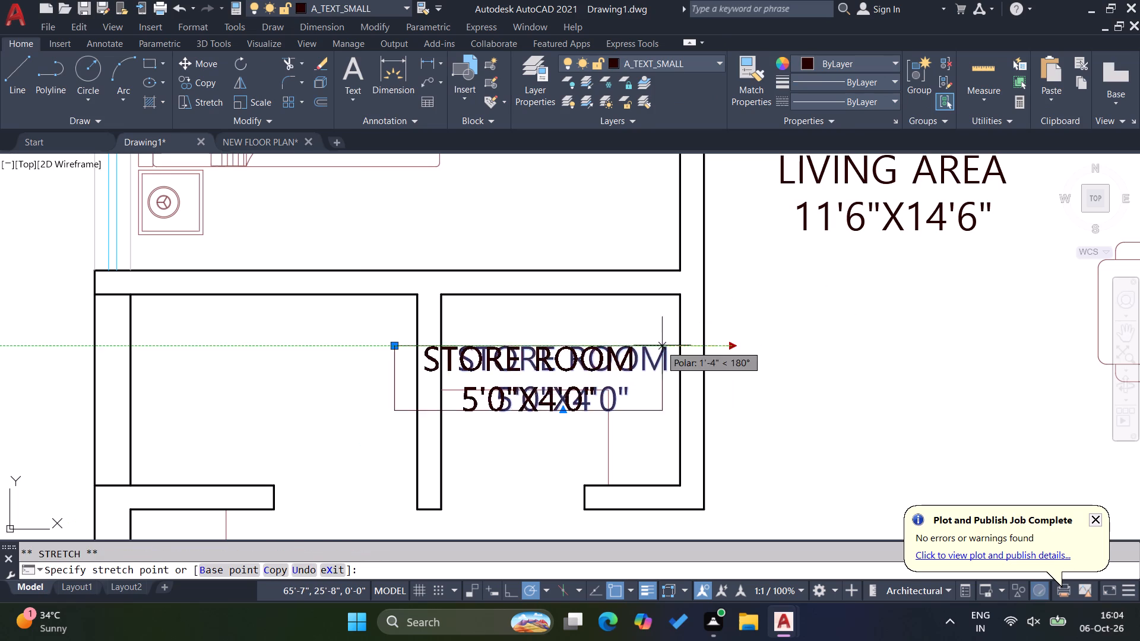
pyautogui.click(619, 335)
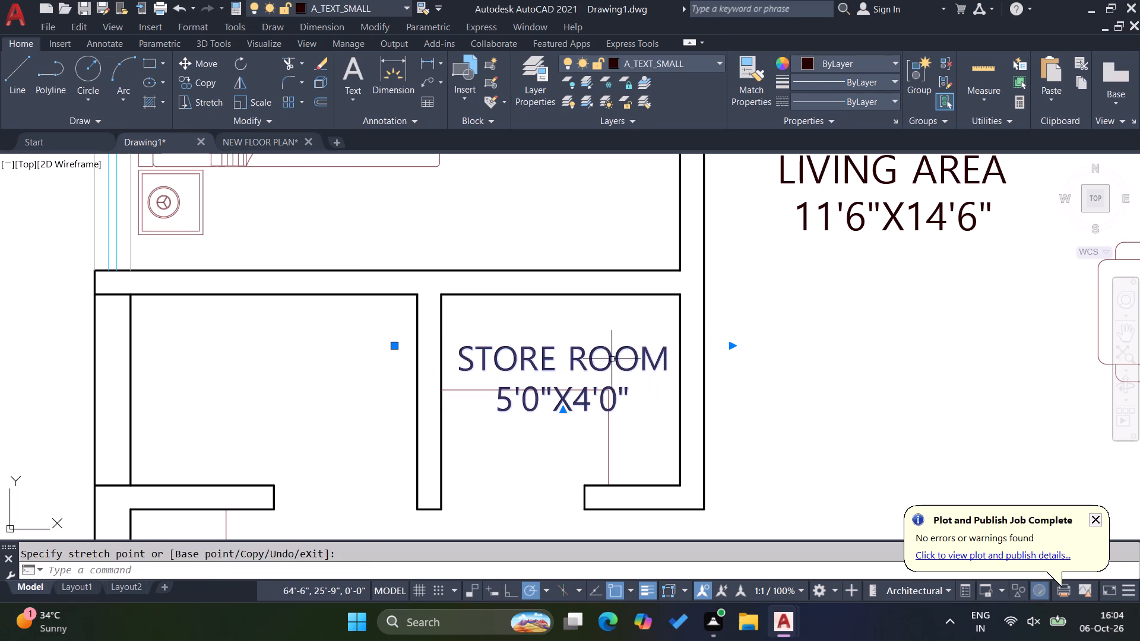
pyautogui.click(731, 345)
pyautogui.click(677, 349)
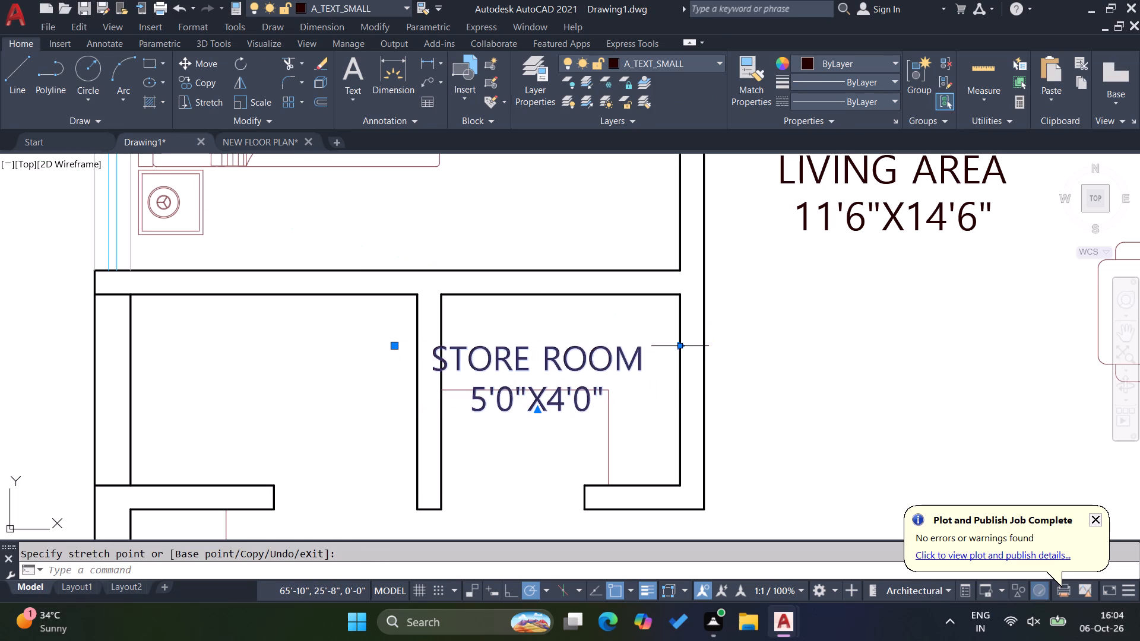
pyautogui.press('Escape')
pyautogui.press('Escape')
# Move the STORE ROOM label slightly so it sits between the walls of its room.
pyautogui.scroll(1, 631, 384)
pyautogui.moveTo(637, 376); pyautogui.dragTo(636, 369)
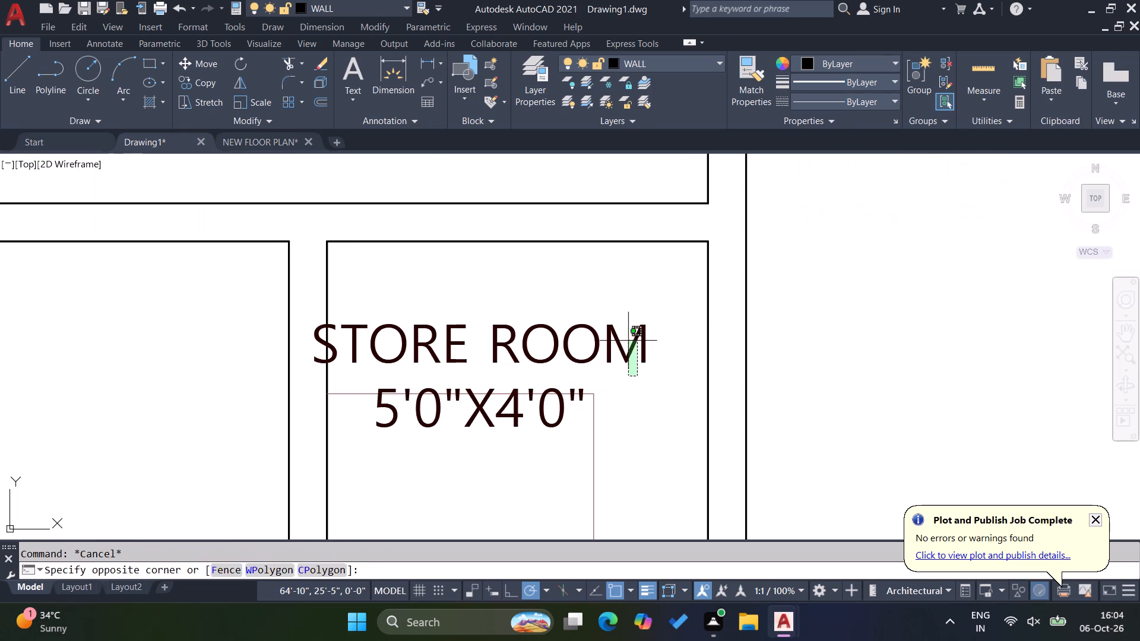
pyautogui.click(628, 340)
pyautogui.press('m')
pyautogui.press('Return')
pyautogui.click(608, 350)
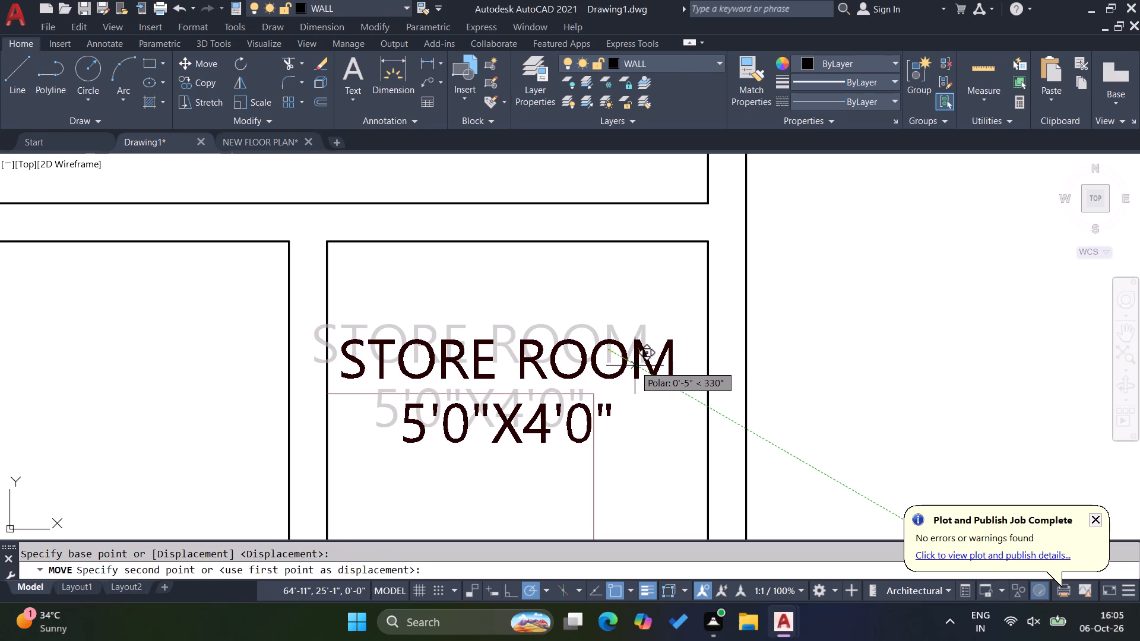
pyautogui.click(635, 366)
pyautogui.press('Escape')
# Copy the STORE ROOM label into the adjoining small room beside the outer wall.
pyautogui.click(629, 363)
pyautogui.write('CO')
pyautogui.press('Return')
pyautogui.moveTo(610, 369); pyautogui.dragTo(625, 372)
pyautogui.scroll(-2, 683, 350)
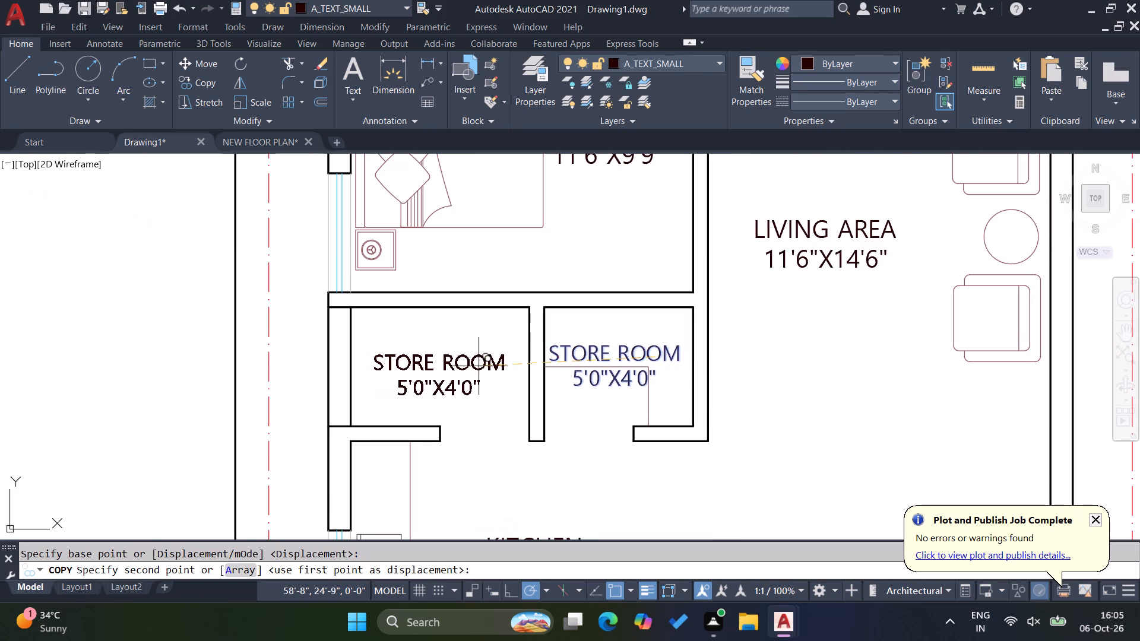
pyautogui.click(482, 360)
pyautogui.press('Escape')
pyautogui.press('Escape')
# Measure the width of the small room beside the outer wall with a temporary linear dimension.
pyautogui.click(424, 66)
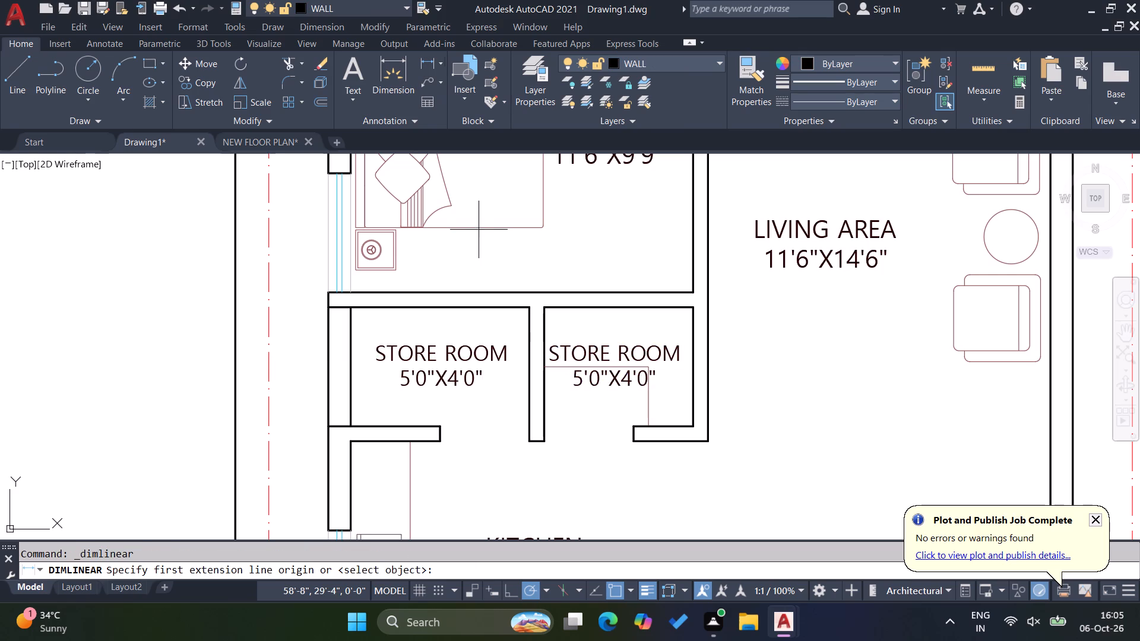
pyautogui.click(351, 310)
pyautogui.click(533, 308)
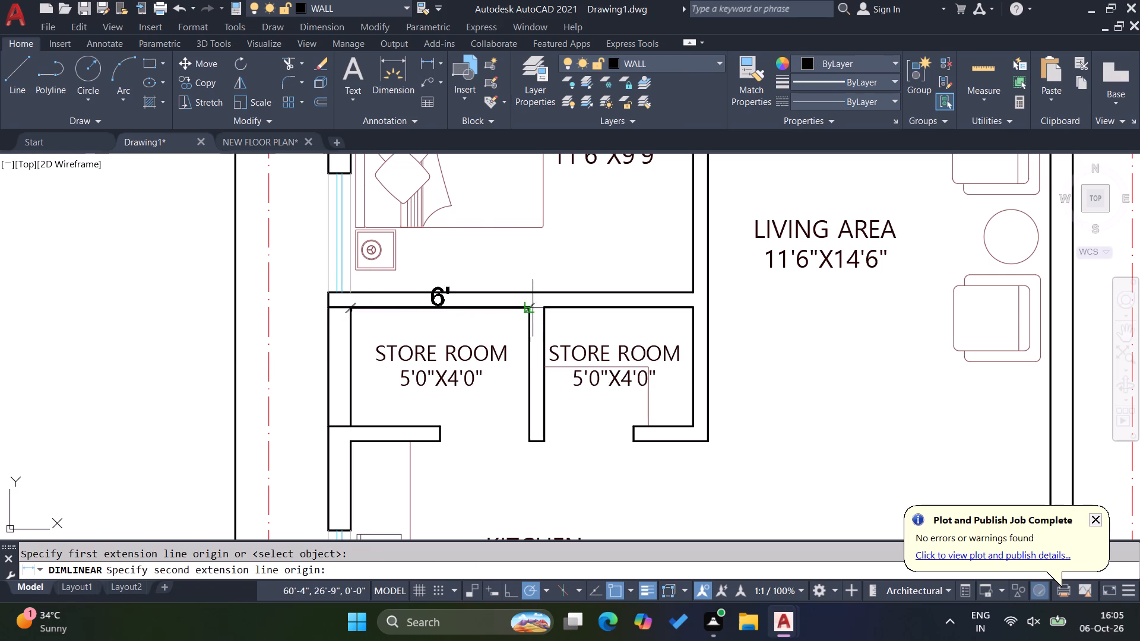
pyautogui.press('Escape')
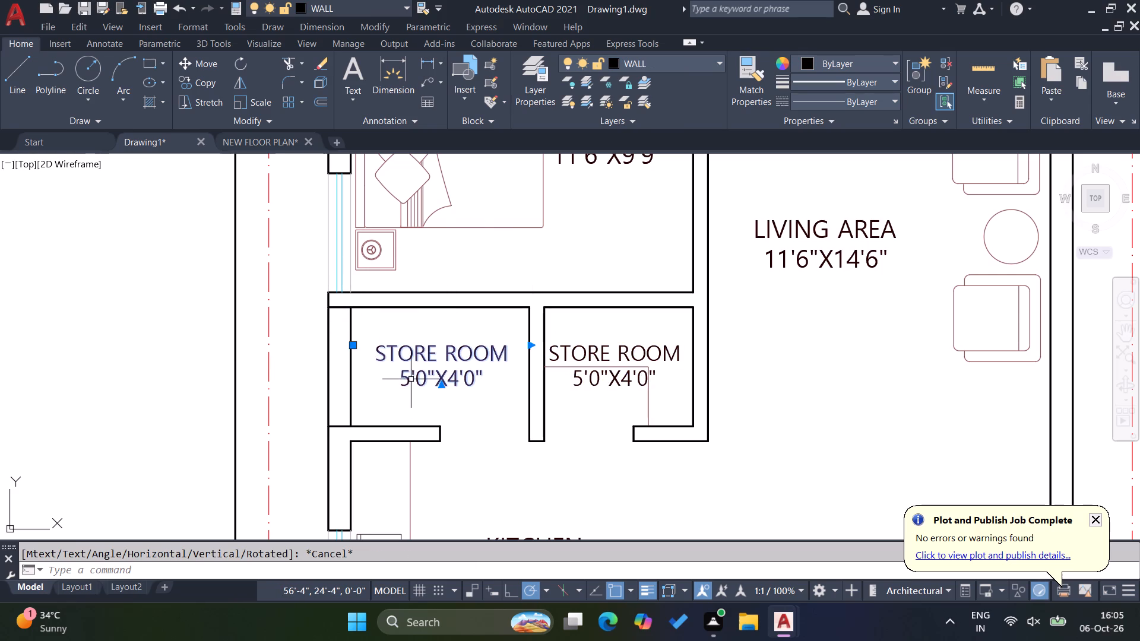
# Set the size on the label in the small room beside the outer wall to 6'0"X4'0".
pyautogui.doubleClick(411, 379)
pyautogui.press('BackSpace')
pyautogui.press('6')
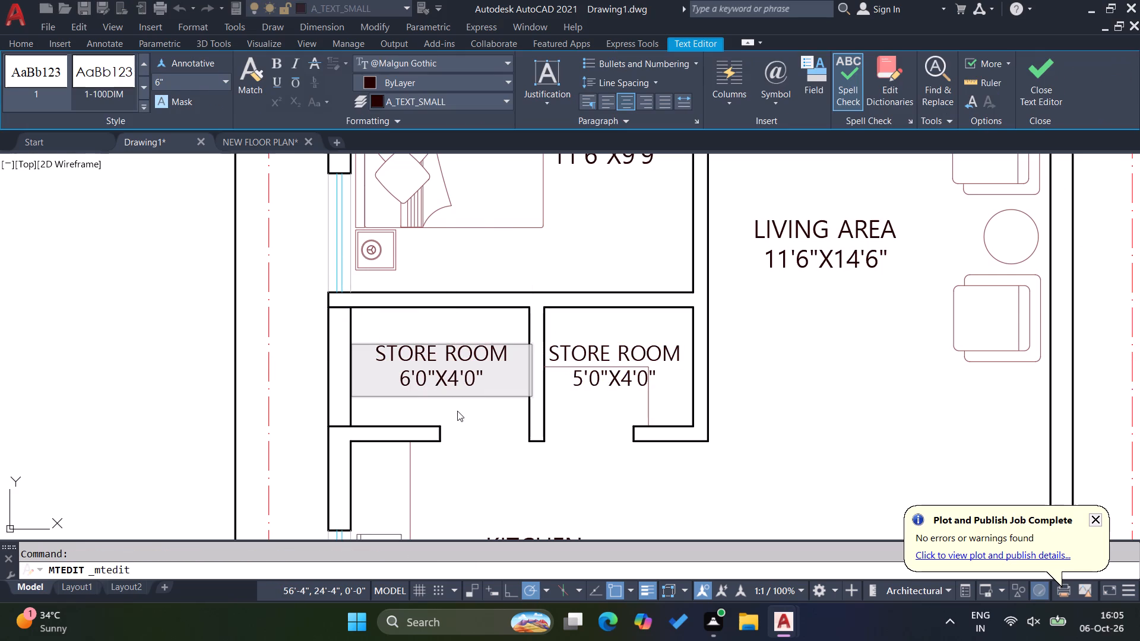
pyautogui.click(457, 411)
pyautogui.press('Escape')
pyautogui.press('Escape')
pyautogui.press('Escape')
# Rename the label in the small room beside the outer wall as UTILITY.
pyautogui.doubleClick(430, 361)
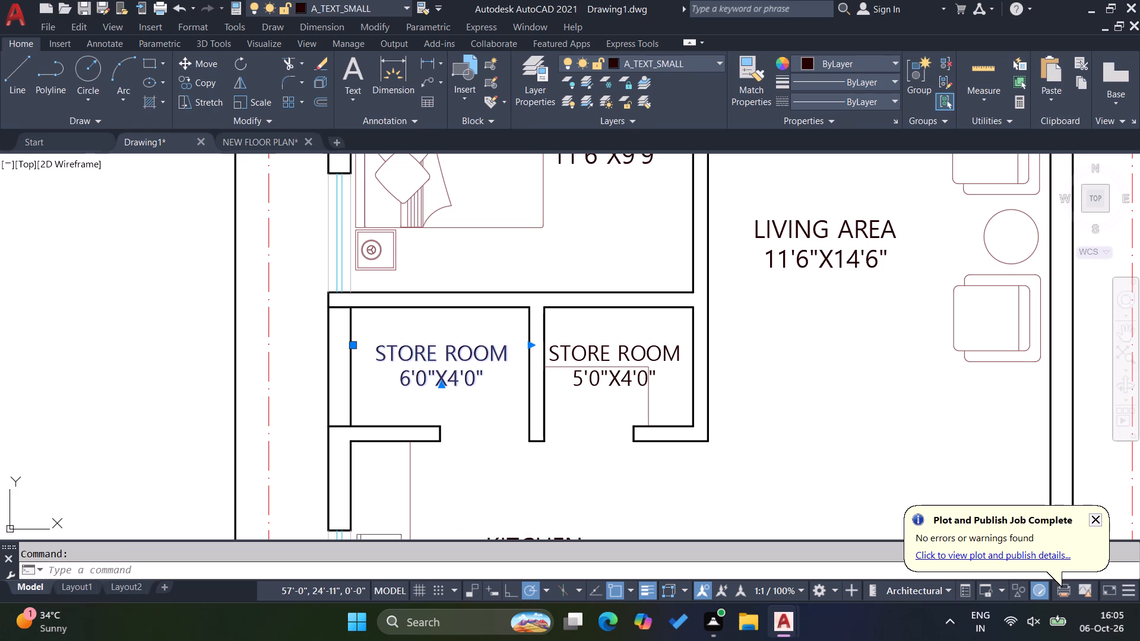
pyautogui.moveTo(510, 351); pyautogui.dragTo(372, 345)
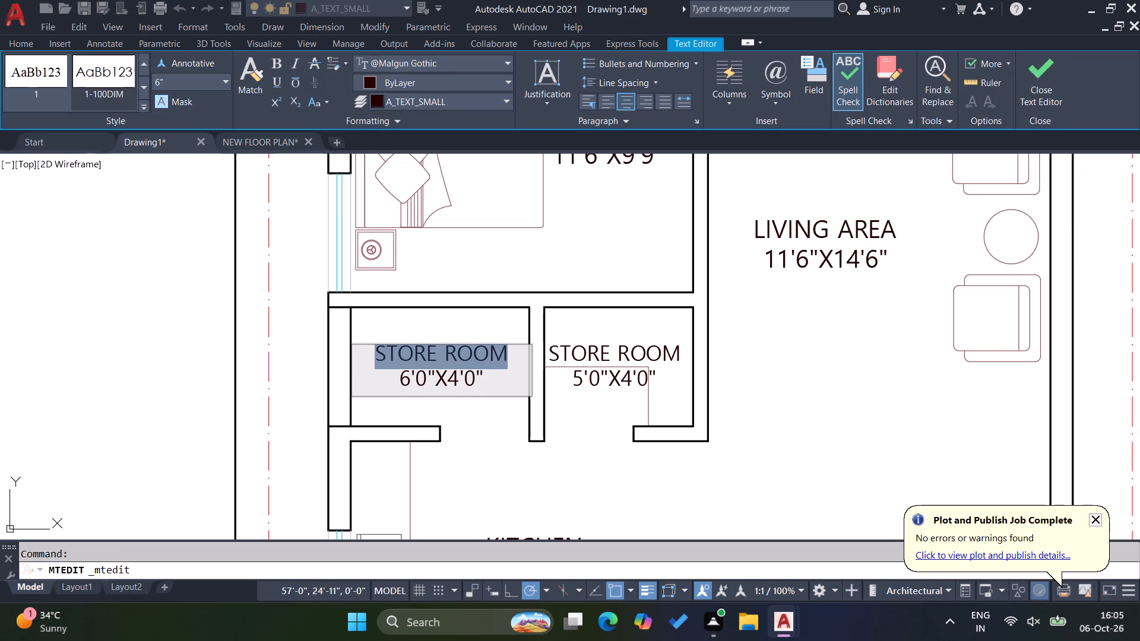
pyautogui.write('UTILITY')
pyautogui.click(481, 426)
pyautogui.press('Escape')
pyautogui.press('Escape')
pyautogui.scroll(-2, 500, 394)
pyautogui.press('Escape')
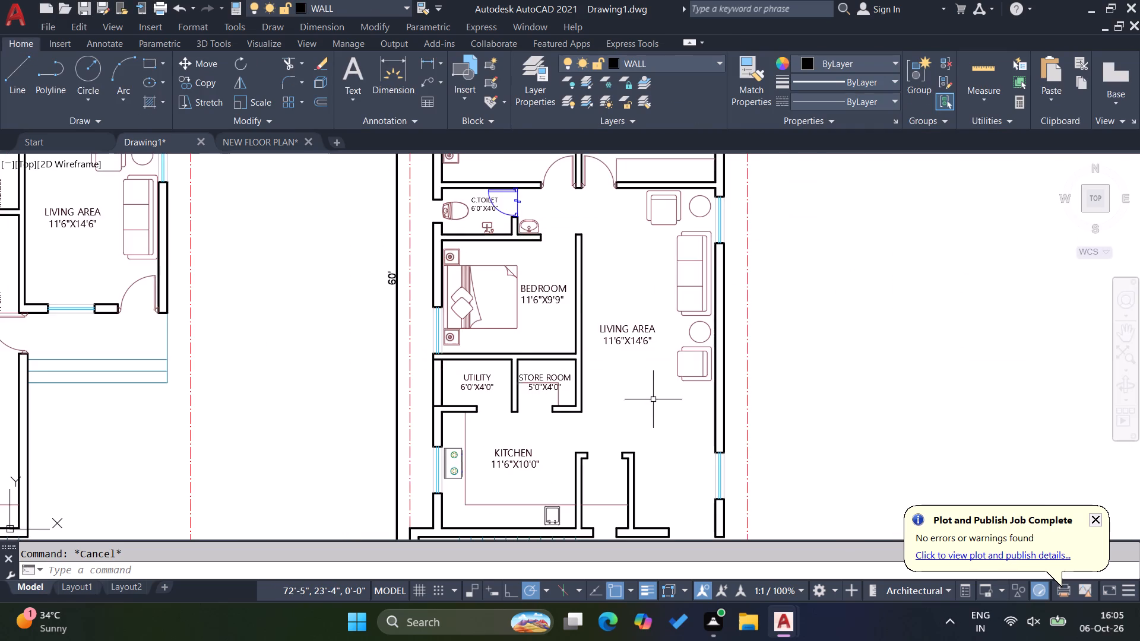
# Copy the door of the first plan's 11'6"X12'0" living area into the empty space beside the second plan.
pyautogui.scroll(-1, 651, 405)
pyautogui.scroll(2, 242, 365)
pyautogui.click(247, 368)
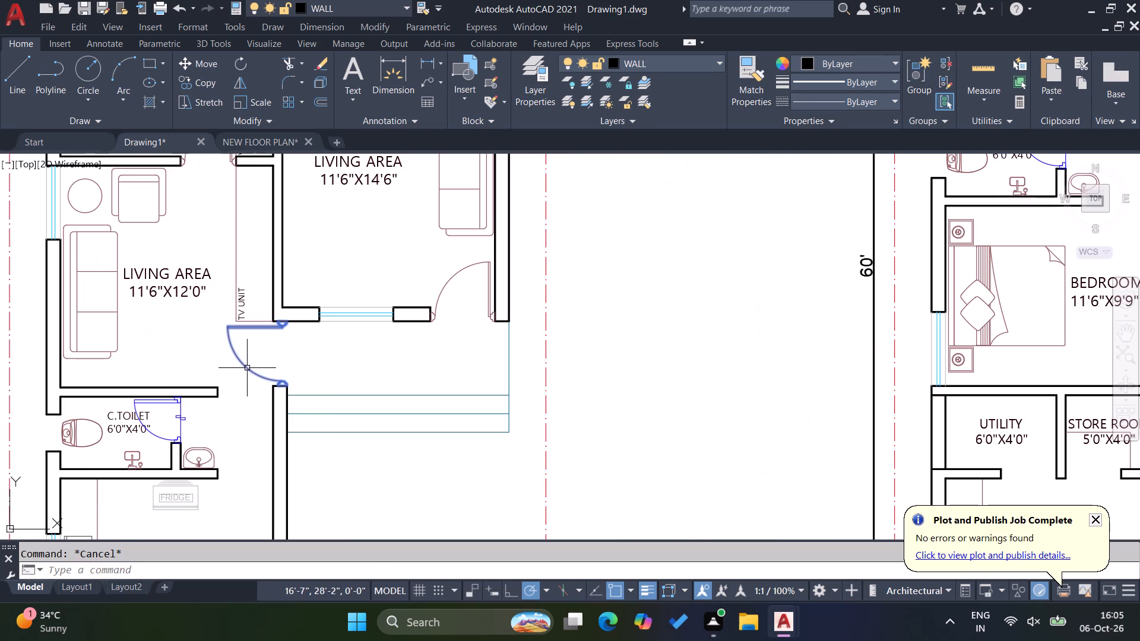
pyautogui.write('CO')
pyautogui.press('Return')
pyautogui.click(263, 358)
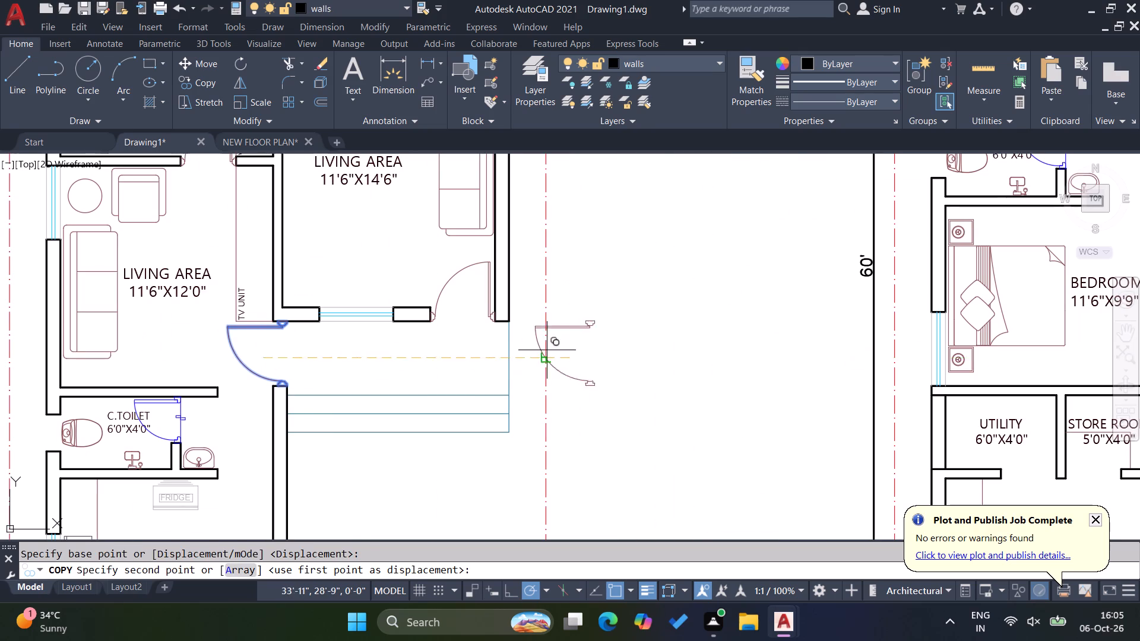
pyautogui.scroll(-2, 711, 334)
pyautogui.scroll(3, 870, 407)
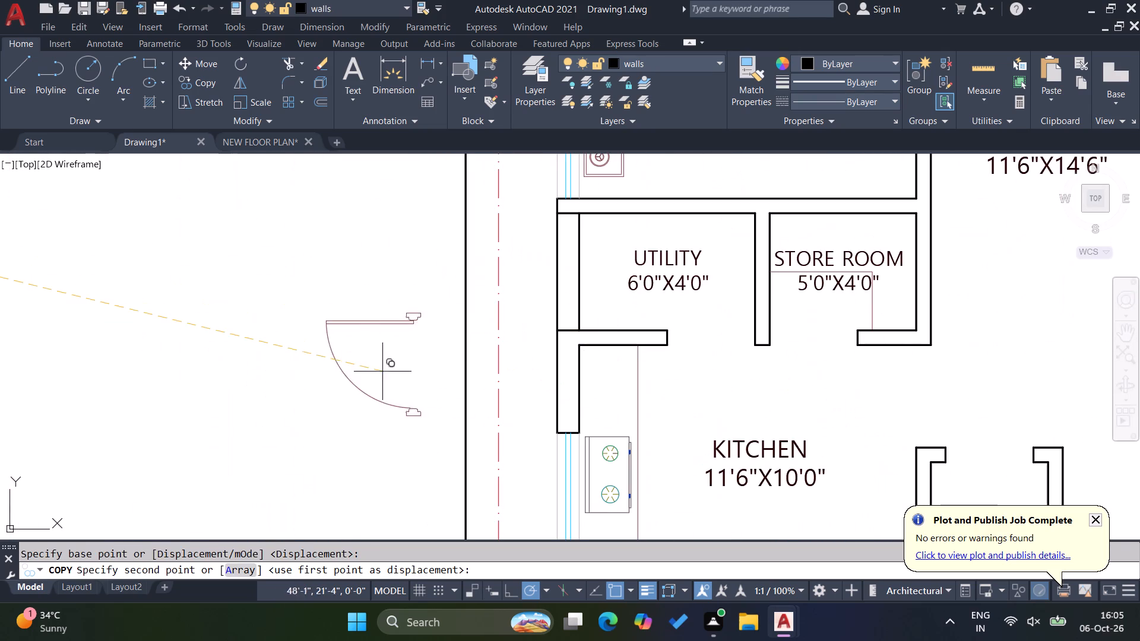
pyautogui.click(361, 372)
pyautogui.press('Escape')
# Rotate the copied door a quarter turn clockwise so its leaf stands vertical with the swing facing upward.
pyautogui.moveTo(417, 358); pyautogui.dragTo(408, 347)
pyautogui.click(356, 287)
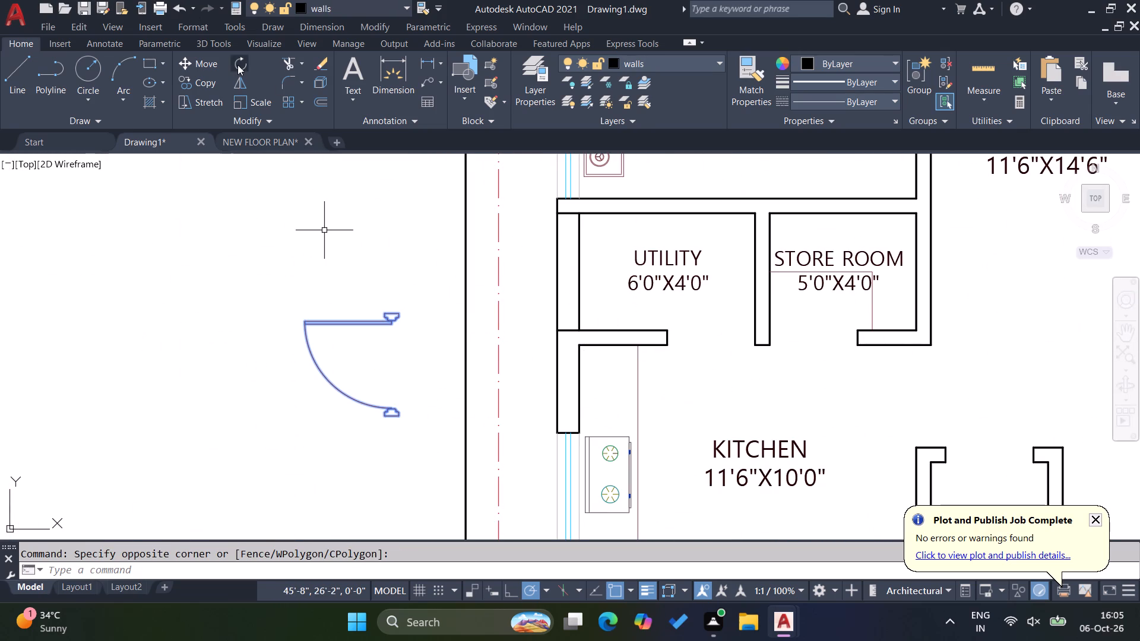
pyautogui.click(237, 65)
pyautogui.click(389, 249)
pyautogui.click(388, 288)
# Move the rotated door into the utility room opening, aligning its hinge-side frame corner with the wall shared with the store room.
pyautogui.moveTo(340, 258); pyautogui.dragTo(328, 249)
pyautogui.click(260, 204)
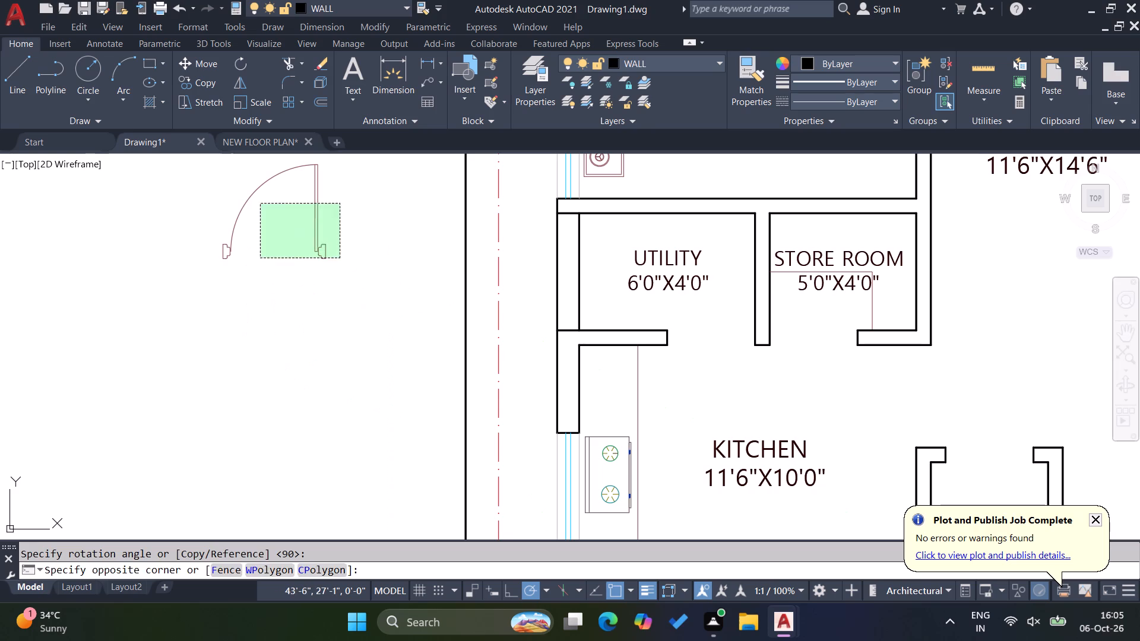
pyautogui.press('m')
pyautogui.press('Return')
pyautogui.scroll(3, 324, 272)
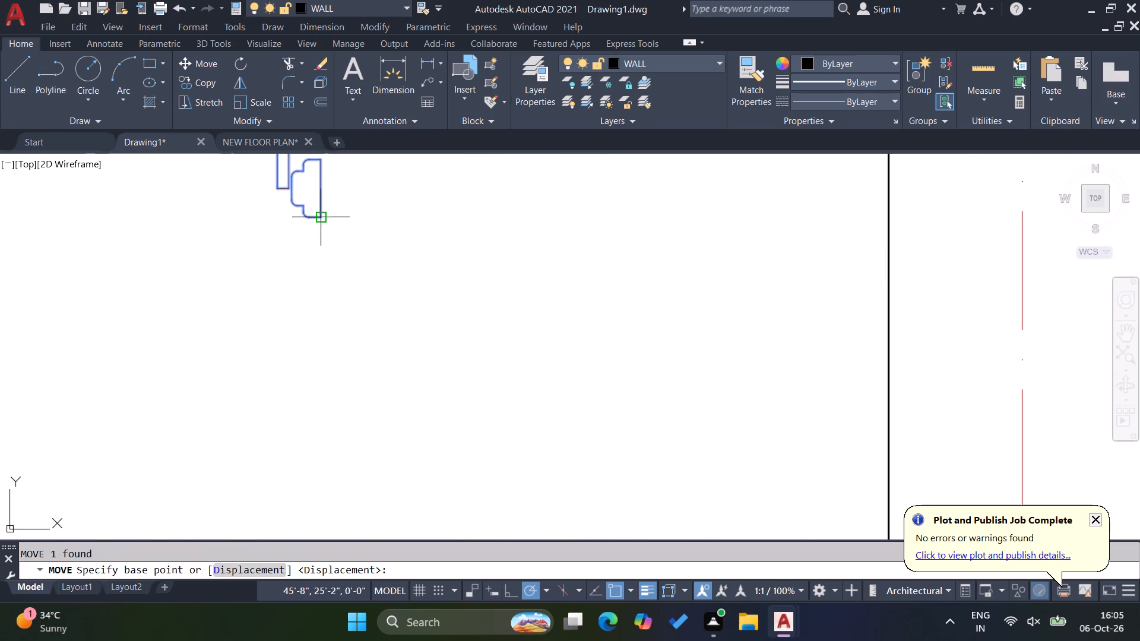
pyautogui.click(318, 214)
pyautogui.scroll(-3, 263, 265)
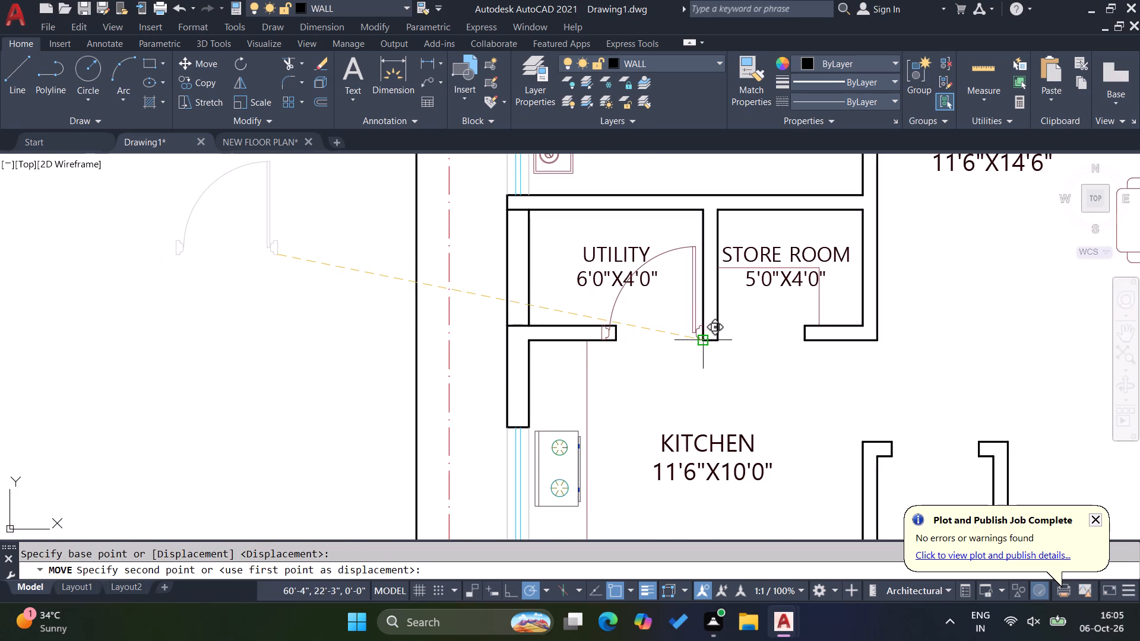
pyautogui.click(699, 340)
pyautogui.press('Escape')
pyautogui.press('Escape')
# Measure the width of the utility room's door opening with a temporary linear dimension.
pyautogui.scroll(2, 660, 325)
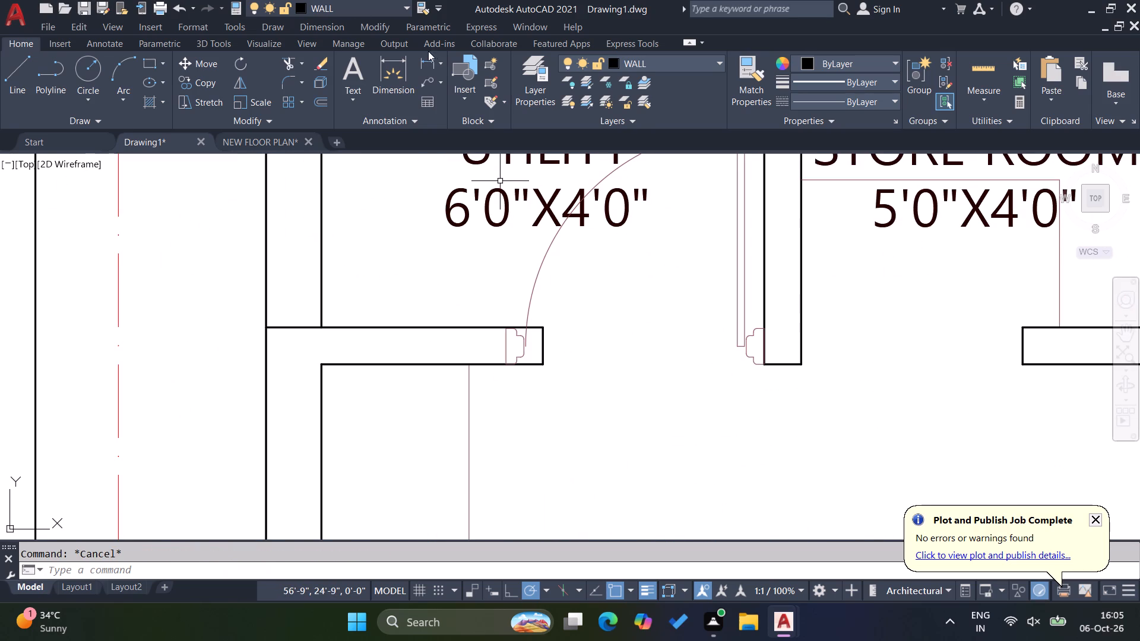
pyautogui.click(430, 62)
pyautogui.click(547, 327)
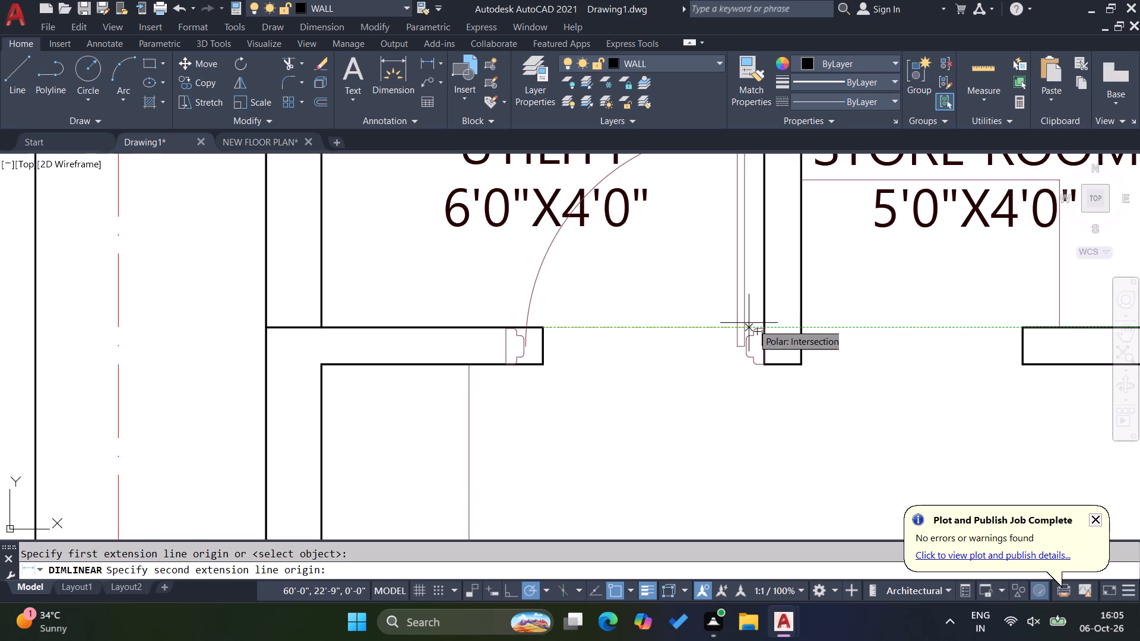
pyautogui.click(764, 326)
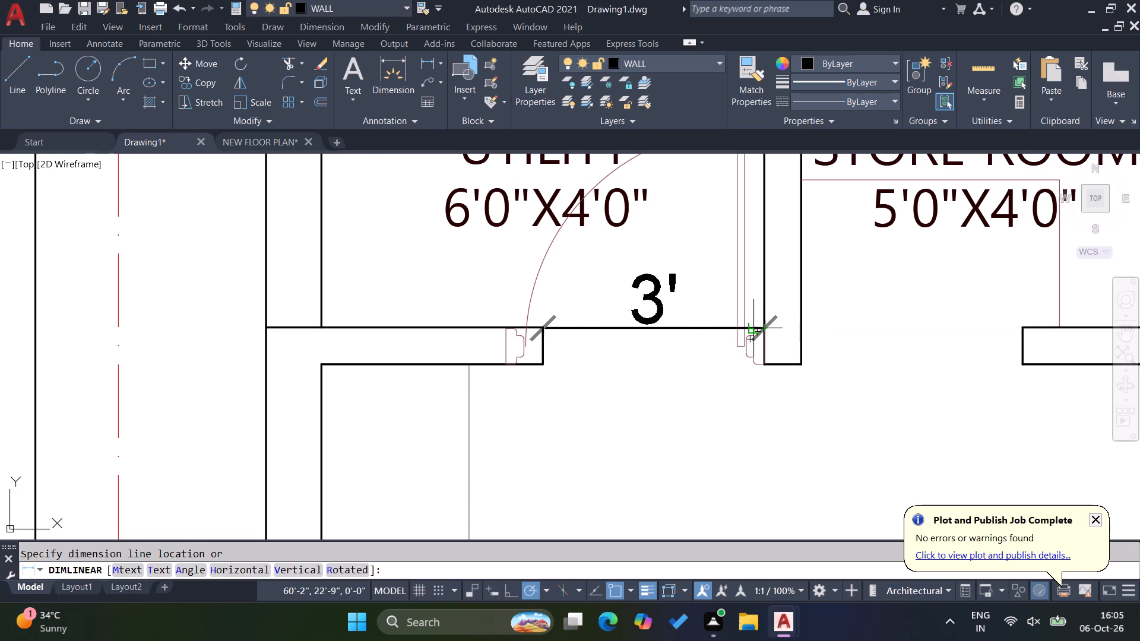
pyautogui.press('Escape')
# Delete the oversized rotated door from the second plan's utility room opening.
pyautogui.moveTo(569, 304); pyautogui.dragTo(552, 296)
pyautogui.click(503, 277)
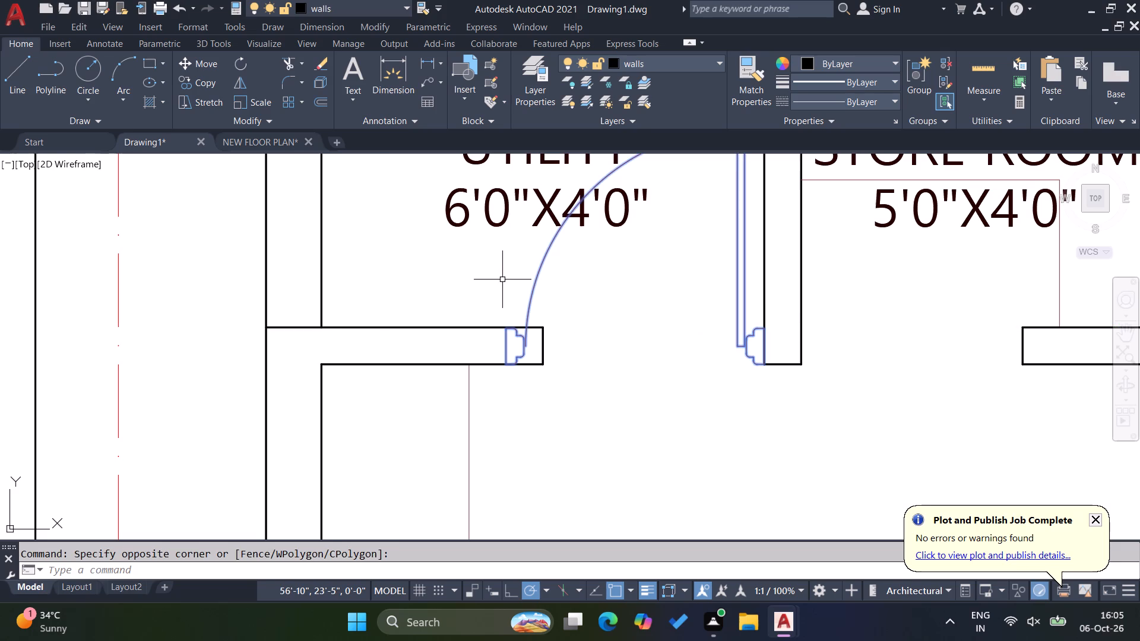
pyautogui.press('Escape')
pyautogui.press('Escape')
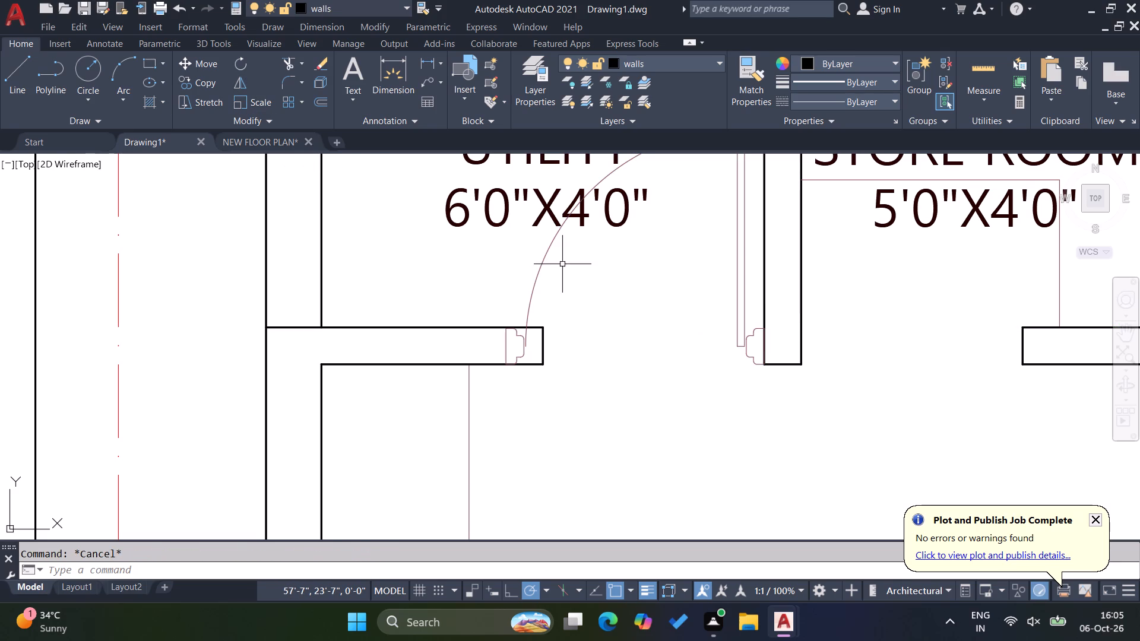
pyautogui.moveTo(566, 283); pyautogui.dragTo(558, 282)
pyautogui.click(481, 269)
pyautogui.press('Delete')
# Copy the door of the first plan's 11'6"X10'10" bedroom into the second plan's utility opening, aligned with the wall end.
pyautogui.scroll(-6, 648, 338)
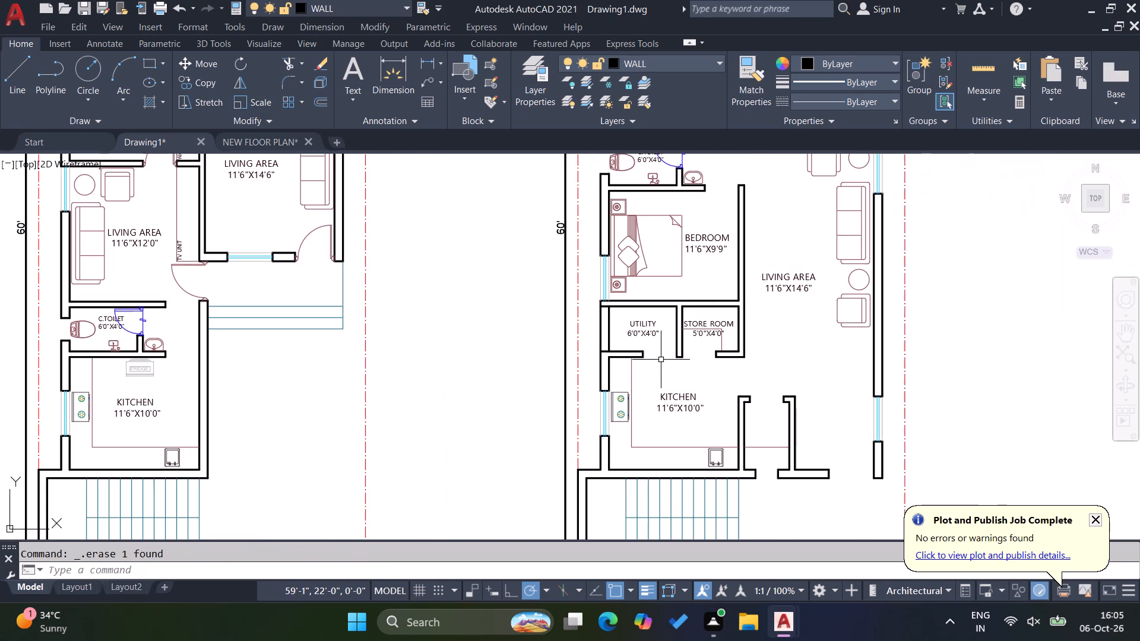
pyautogui.scroll(-1, 571, 359)
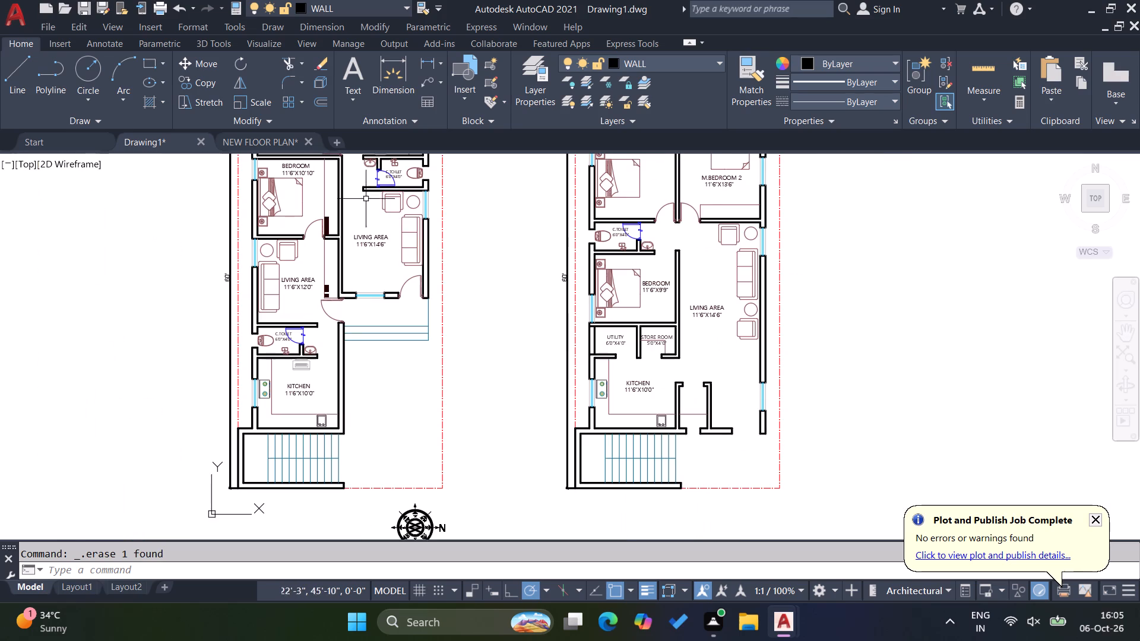
pyautogui.scroll(3, 312, 231)
pyautogui.click(320, 226)
pyautogui.click(287, 183)
pyautogui.write('CO')
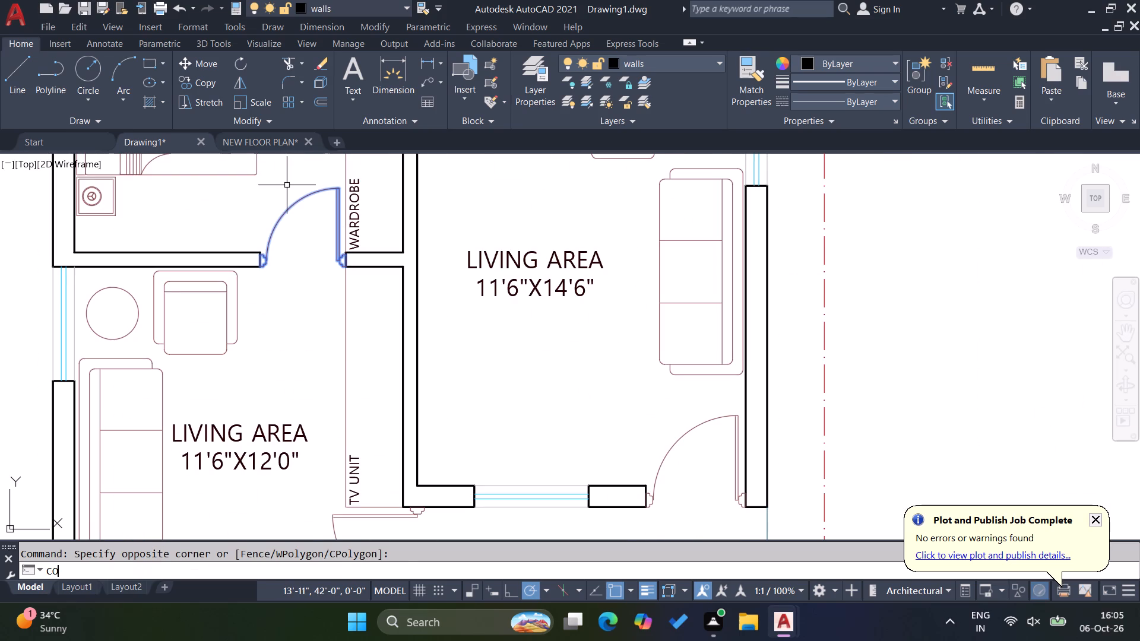
pyautogui.press('Return')
pyautogui.scroll(3, 261, 243)
pyautogui.click(254, 301)
pyautogui.scroll(-2, 153, 268)
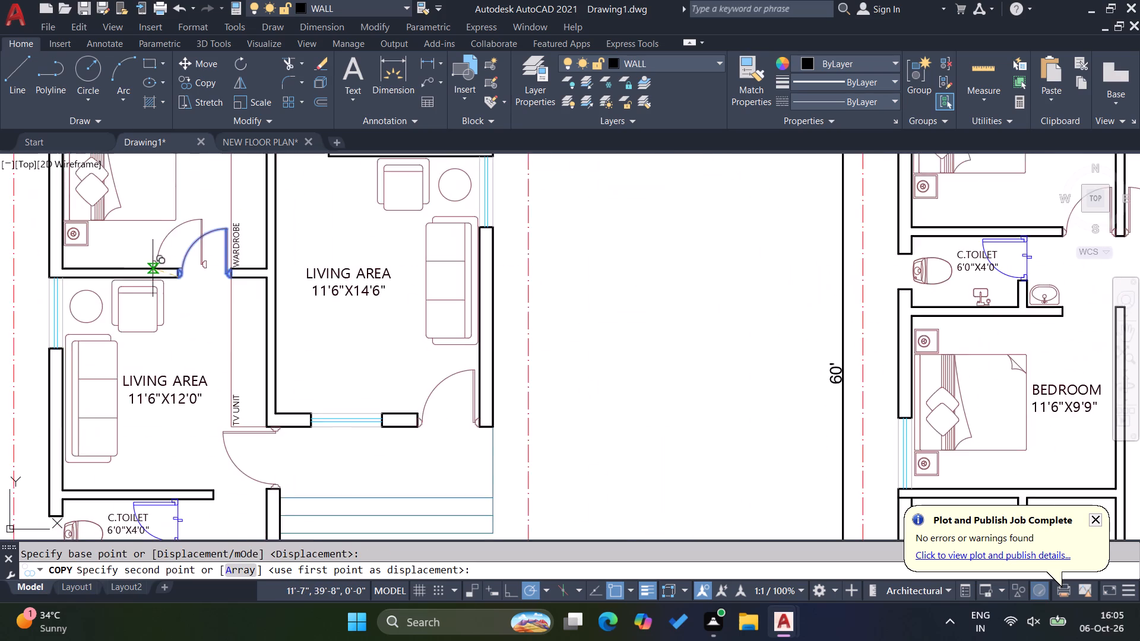
pyautogui.scroll(-3, 153, 268)
pyautogui.scroll(5, 478, 385)
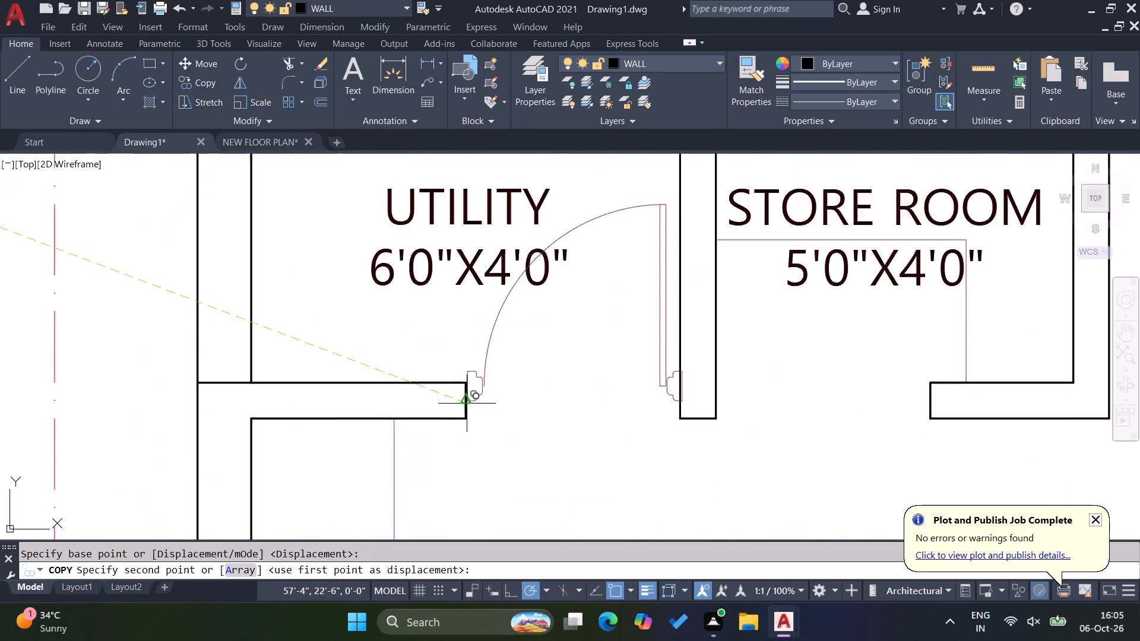
pyautogui.scroll(1, 467, 404)
pyautogui.click(465, 430)
pyautogui.scroll(-3, 267, 328)
pyautogui.scroll(-3, 376, 341)
pyautogui.scroll(-3, 551, 394)
pyautogui.click(636, 374)
pyautogui.press('Escape')
# Delete the stray door copy from the empty space beside the second plan.
pyautogui.click(678, 388)
pyautogui.click(636, 344)
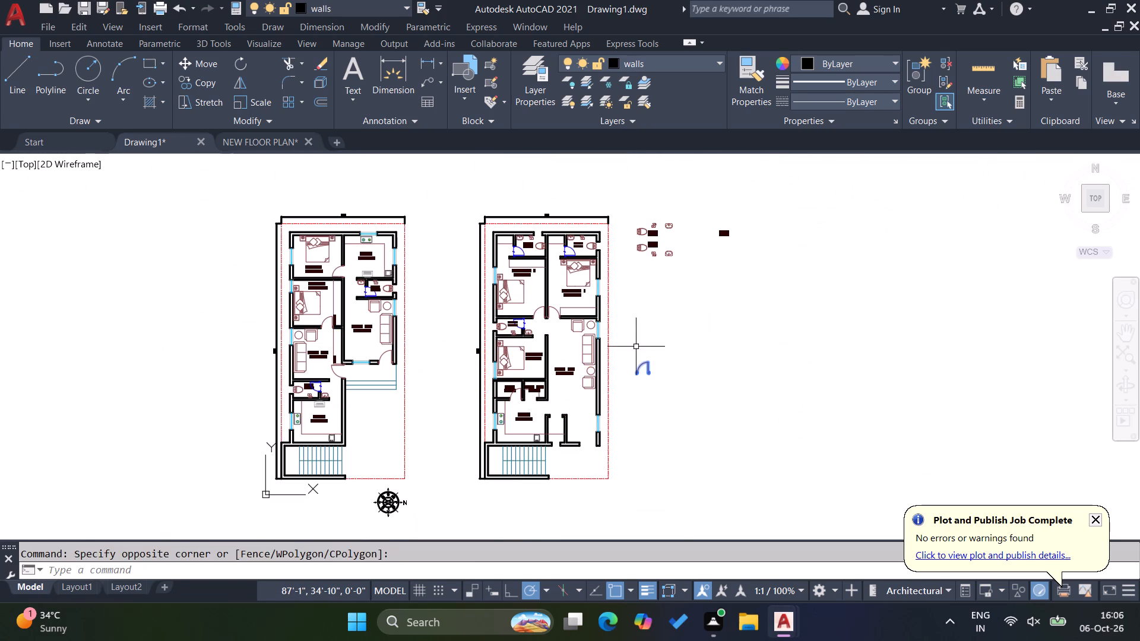
pyautogui.press('Delete')
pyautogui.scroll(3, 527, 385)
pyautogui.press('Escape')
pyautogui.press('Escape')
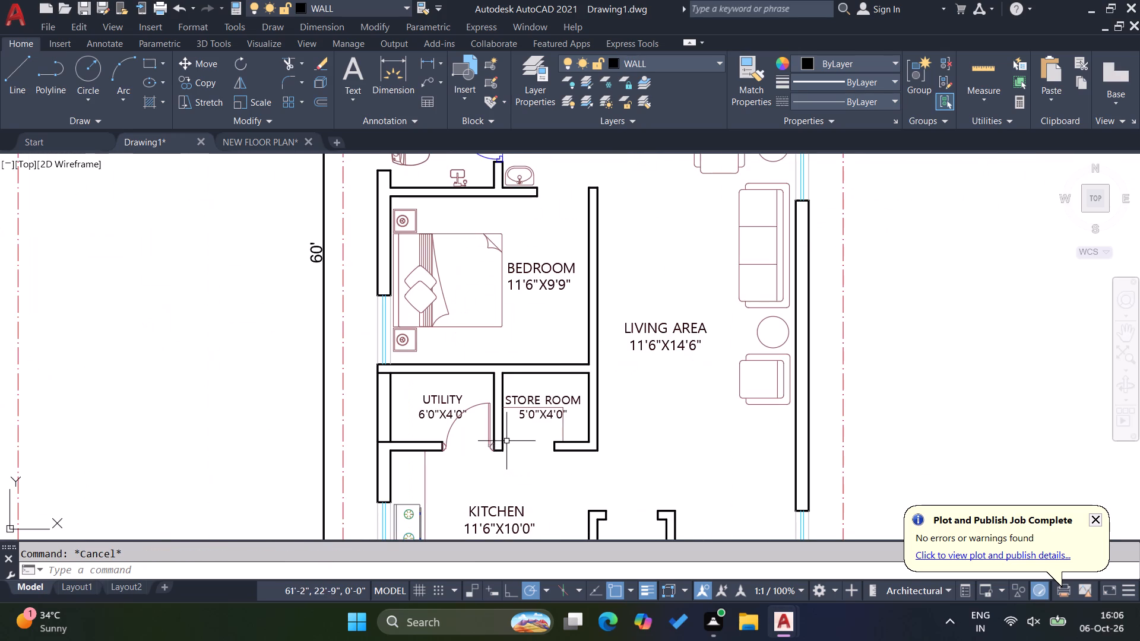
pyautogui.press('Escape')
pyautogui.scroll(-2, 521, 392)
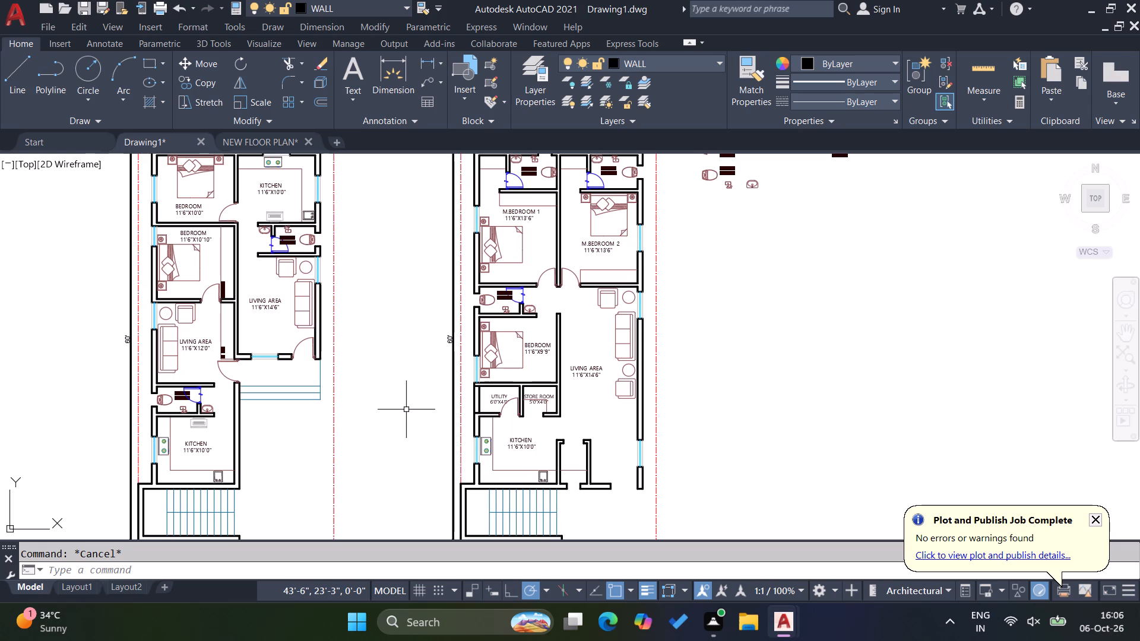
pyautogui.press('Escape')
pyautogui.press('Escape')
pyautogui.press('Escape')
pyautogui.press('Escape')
# Open the recent drawing FLOOR PLAN.dwg.
pyautogui.click(4, 4)
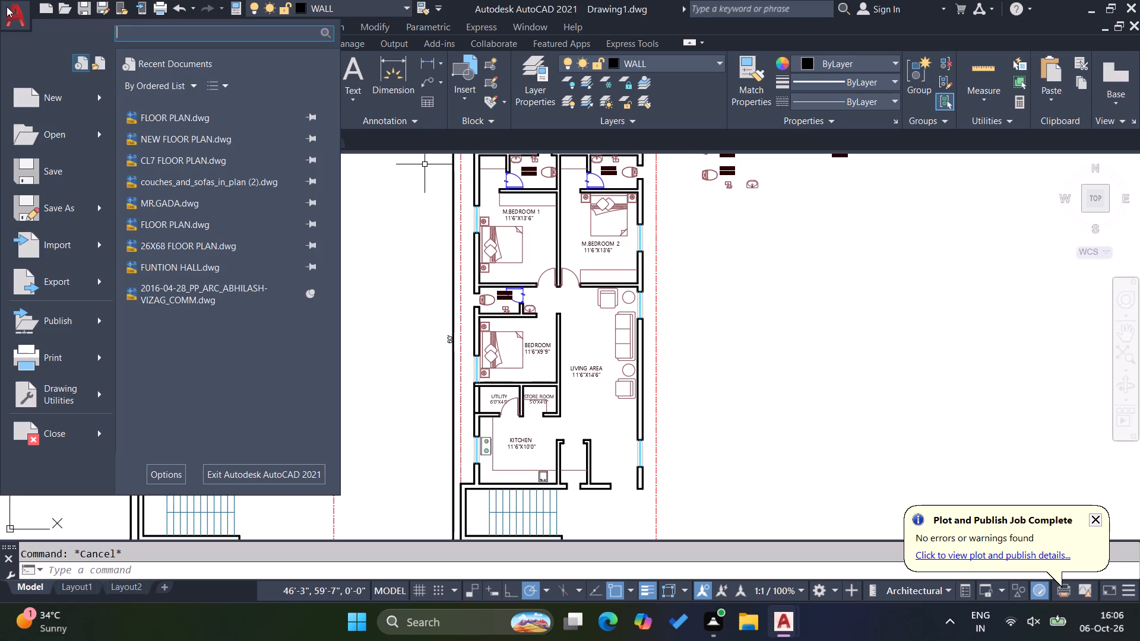
pyautogui.click(186, 119)
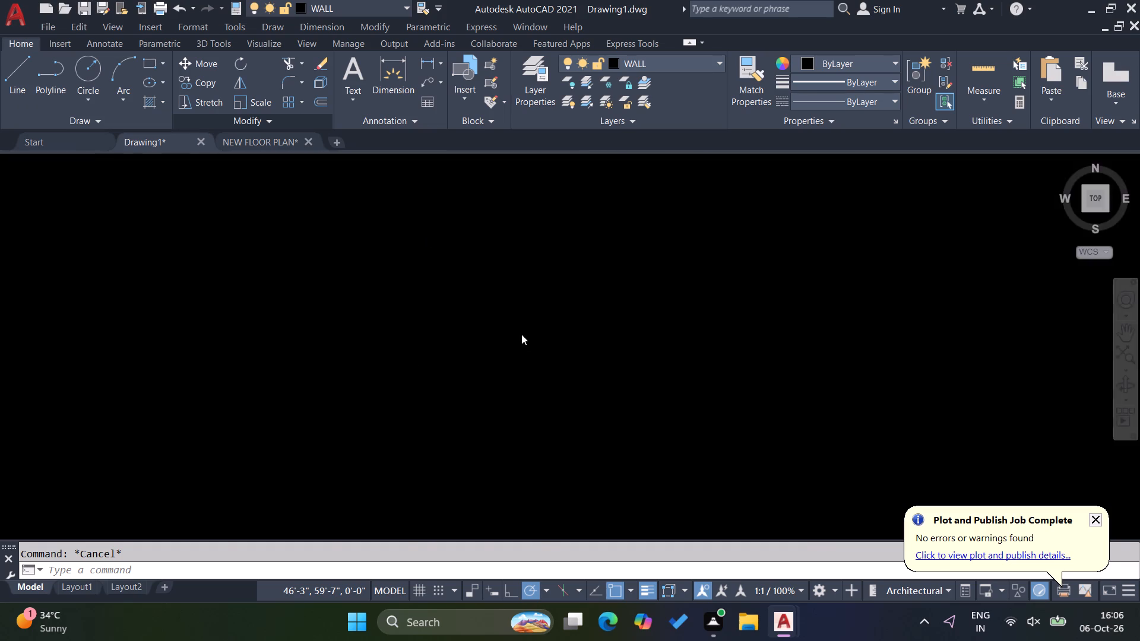
pyautogui.press('Escape')
pyautogui.press('Escape')
# Erase the horizontal and vertical pairs of long construction lines crossing the plans in FLOOR PLAN.
pyautogui.moveTo(666, 339); pyautogui.dragTo(664, 328)
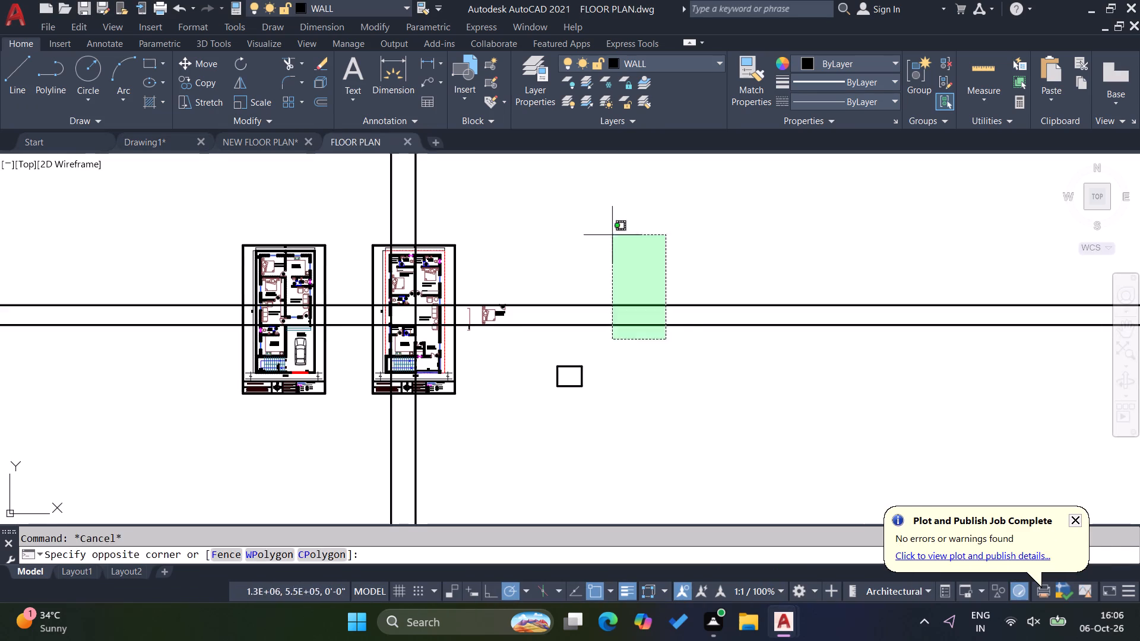
pyautogui.click(612, 235)
pyautogui.press('Delete')
pyautogui.click(453, 212)
pyautogui.click(359, 190)
pyautogui.press('Delete')
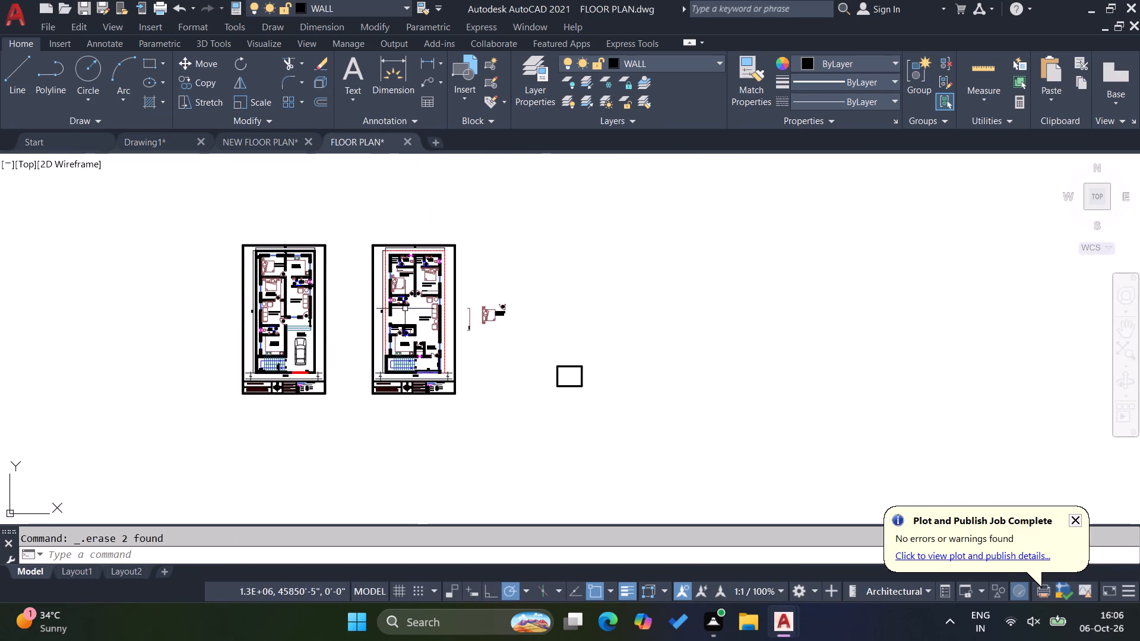
# Copy the store room's door and its D3 tag from the FLOOR PLAN drawing to the clipboard.
pyautogui.scroll(3, 395, 324)
pyautogui.press('Escape')
pyautogui.press('Escape')
pyautogui.press('Escape')
pyautogui.press('Escape')
pyautogui.press('Escape')
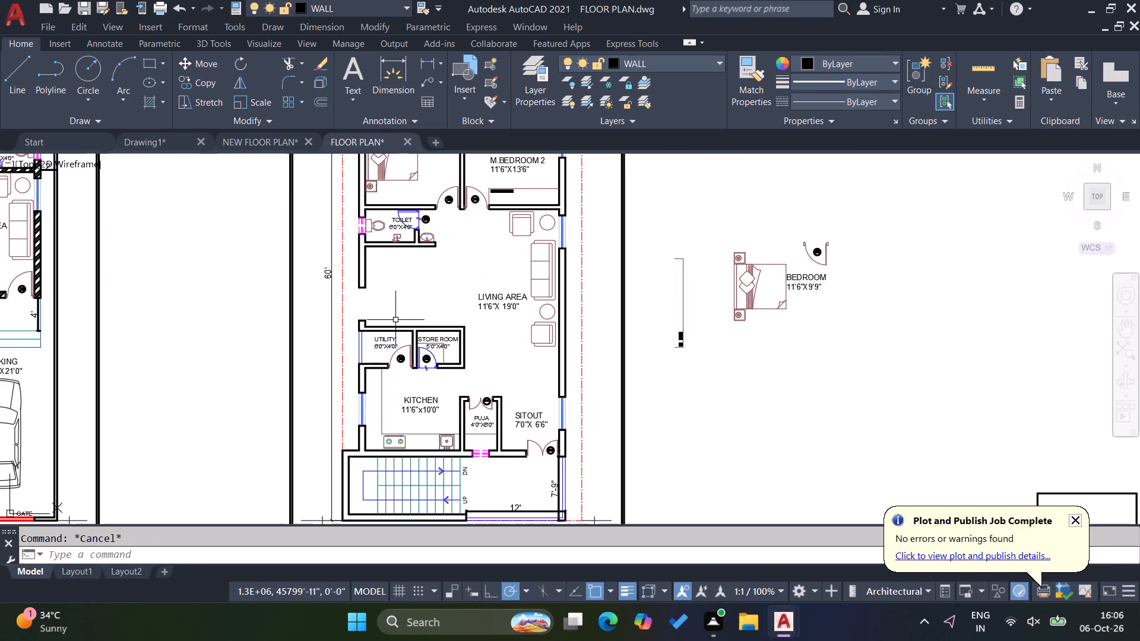
pyautogui.press('Escape')
pyautogui.press('Escape')
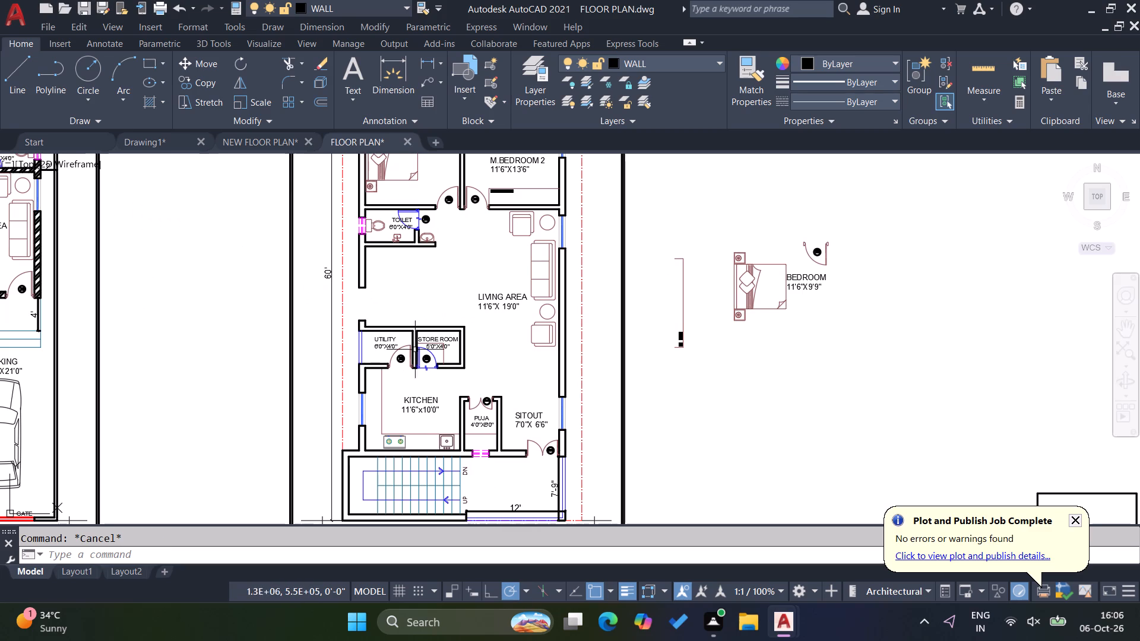
pyautogui.press('Escape')
pyautogui.scroll(2, 355, 347)
pyautogui.scroll(2, 578, 385)
pyautogui.moveTo(509, 382); pyautogui.dragTo(502, 377)
pyautogui.click(418, 354)
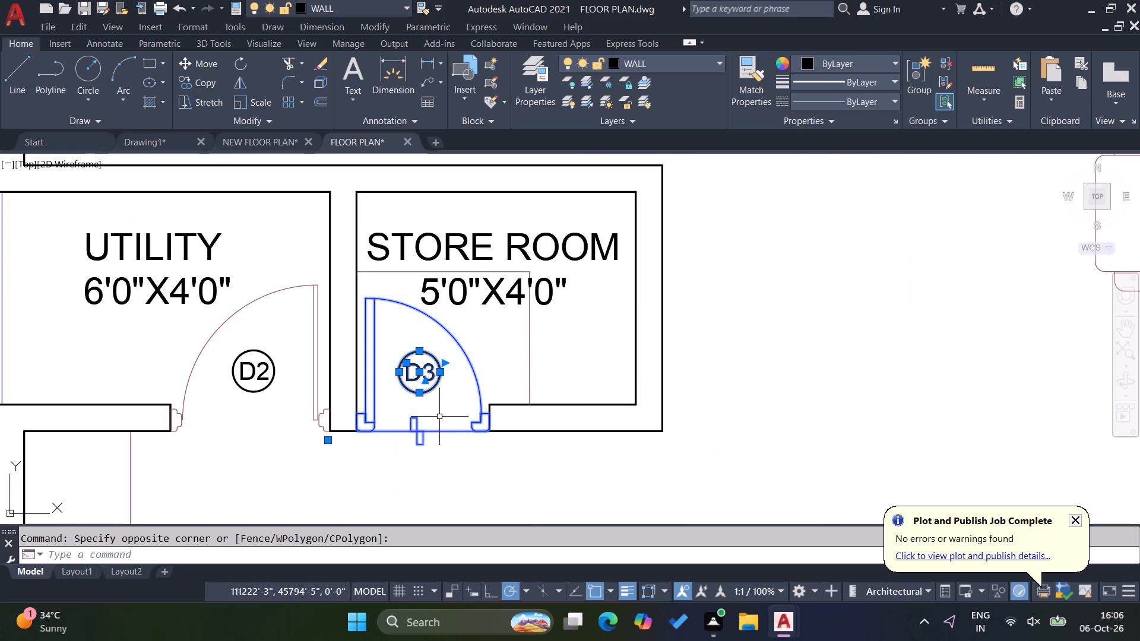
pyautogui.hotkey('ctrl', 'c')
# Switch to Drawing1 and paste the D3 door with its tag near the second plan's store room opening.
pyautogui.click(170, 143)
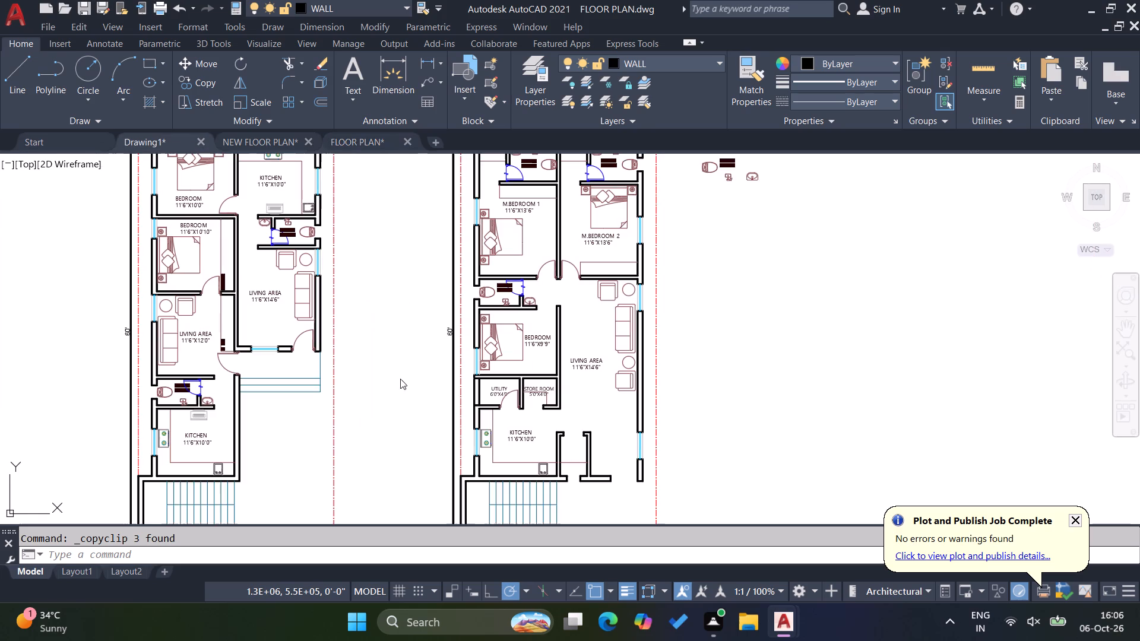
pyautogui.hotkey('ctrl', 'v')
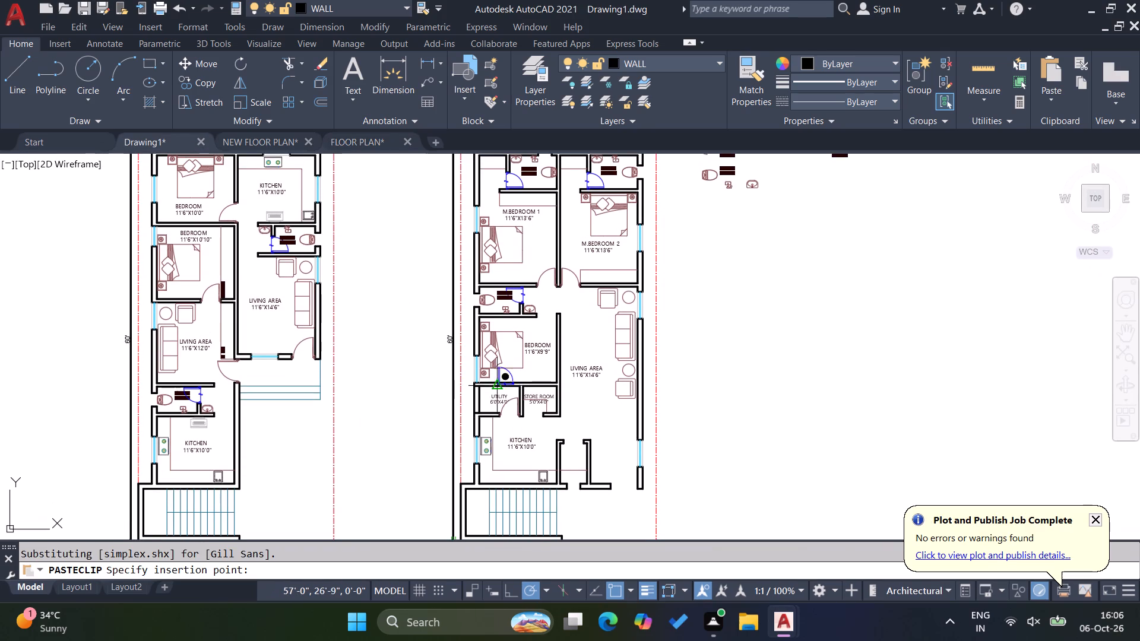
pyautogui.scroll(6, 521, 424)
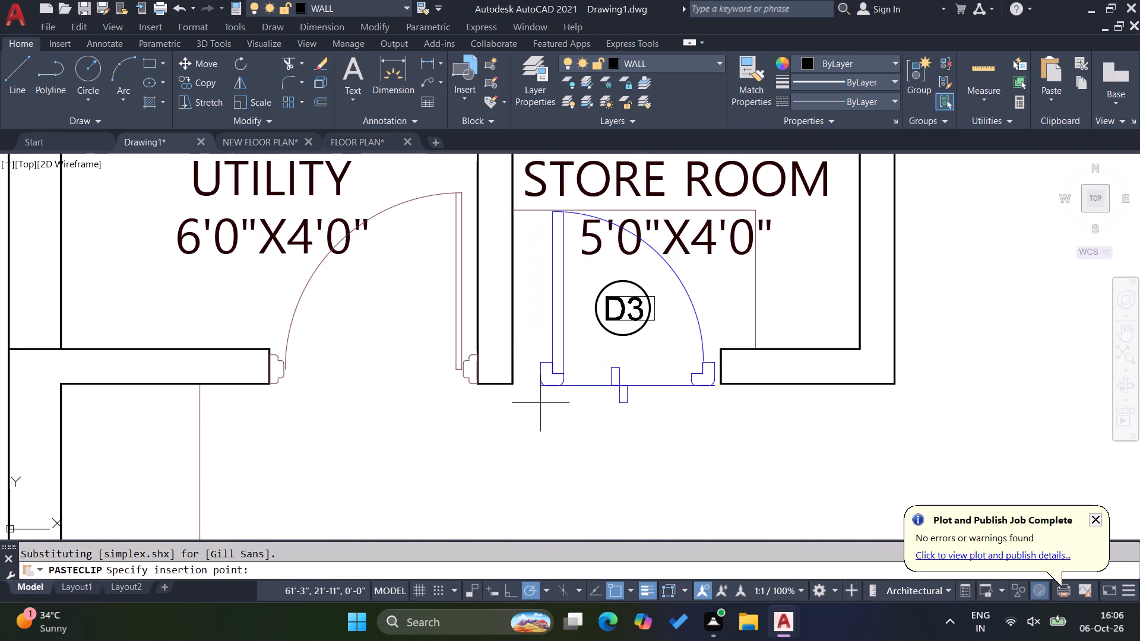
pyautogui.click(540, 404)
pyautogui.press('Escape')
# Move the D3 door and tag so the hinge-side frame corner meets the lower corner of the wall shared with the utility.
pyautogui.moveTo(632, 421); pyautogui.dragTo(629, 413)
pyautogui.click(593, 299)
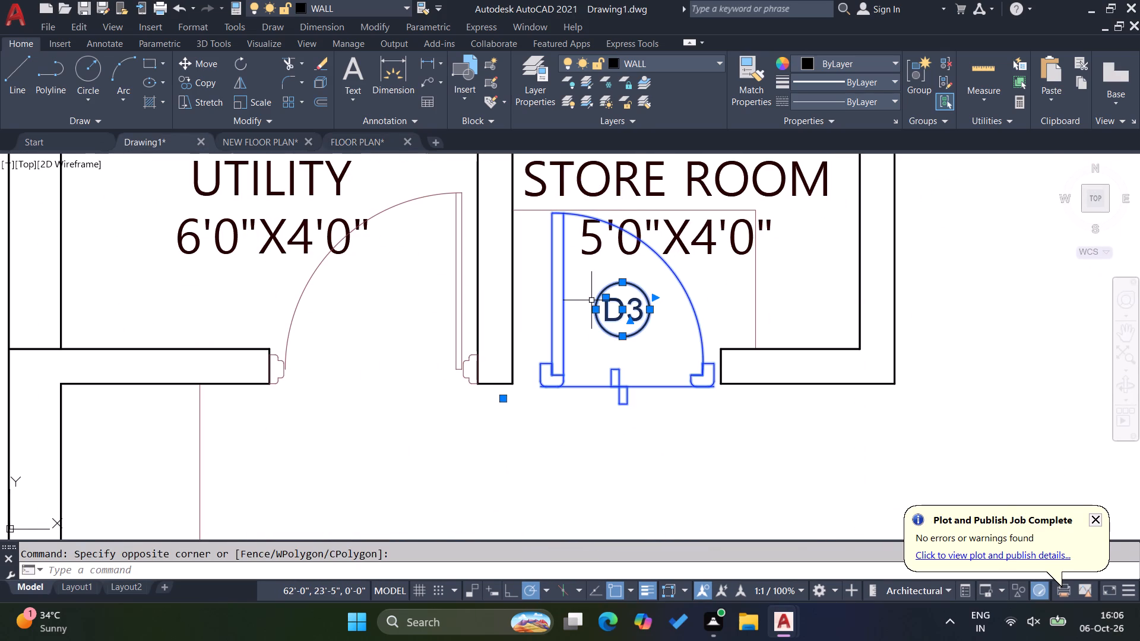
pyautogui.press('m')
pyautogui.press('Return')
pyautogui.scroll(3, 535, 404)
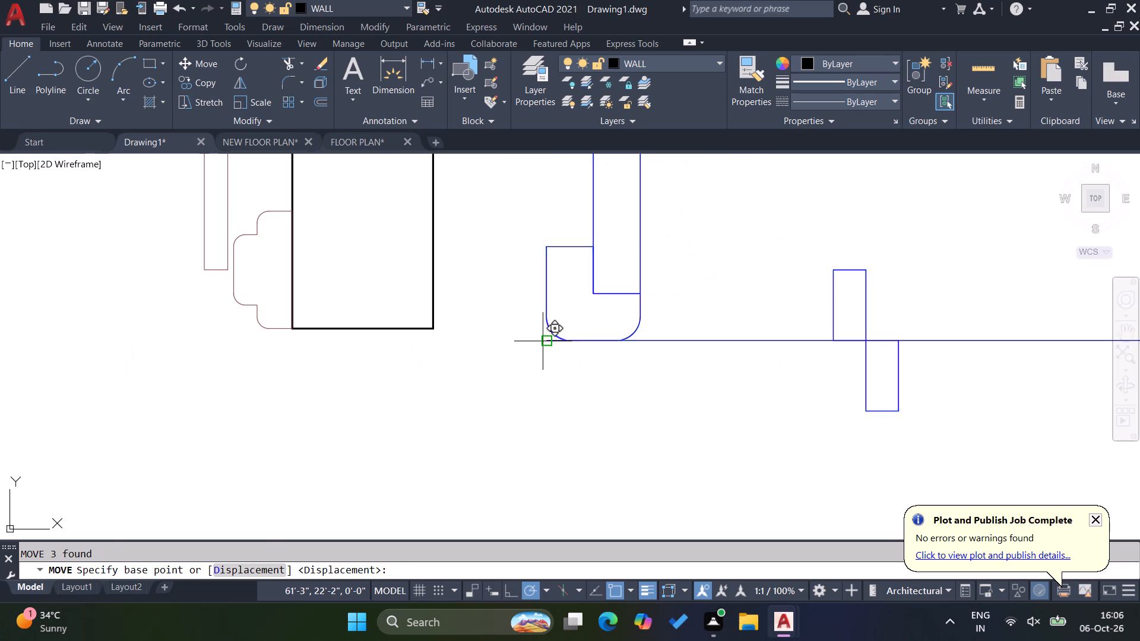
pyautogui.click(543, 341)
pyautogui.click(429, 326)
pyautogui.scroll(-3, 470, 390)
pyautogui.press('Escape')
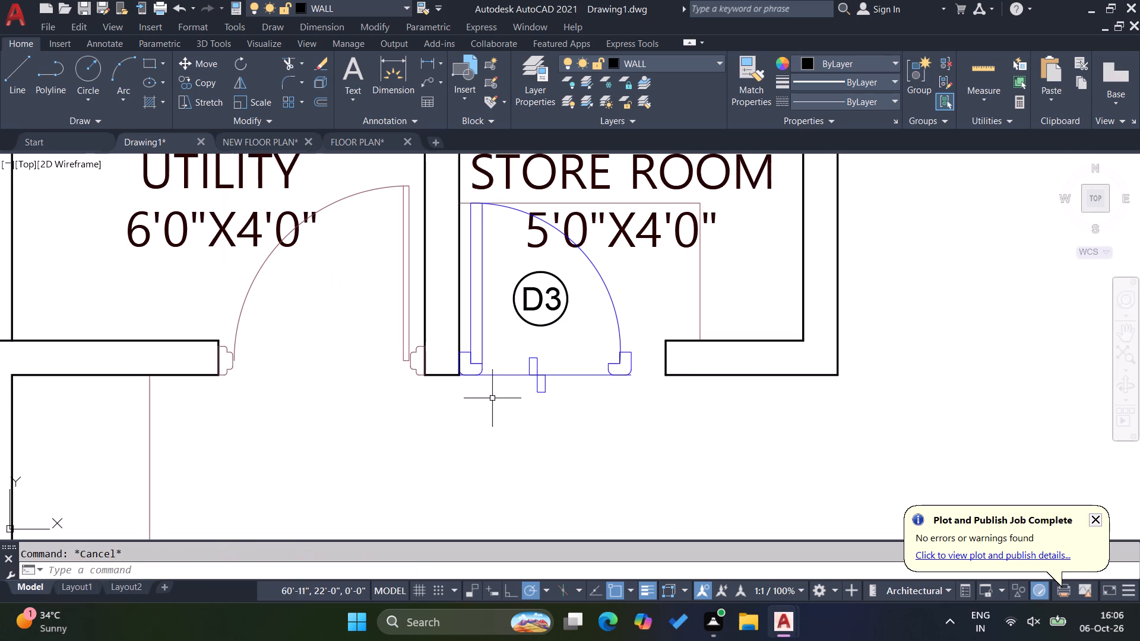
pyautogui.press('Escape')
# Stretch the wall end beside the store room opening 6 inches toward the D3 door frame.
pyautogui.click(685, 389)
pyautogui.click(647, 320)
pyautogui.press('s')
pyautogui.press('Return')
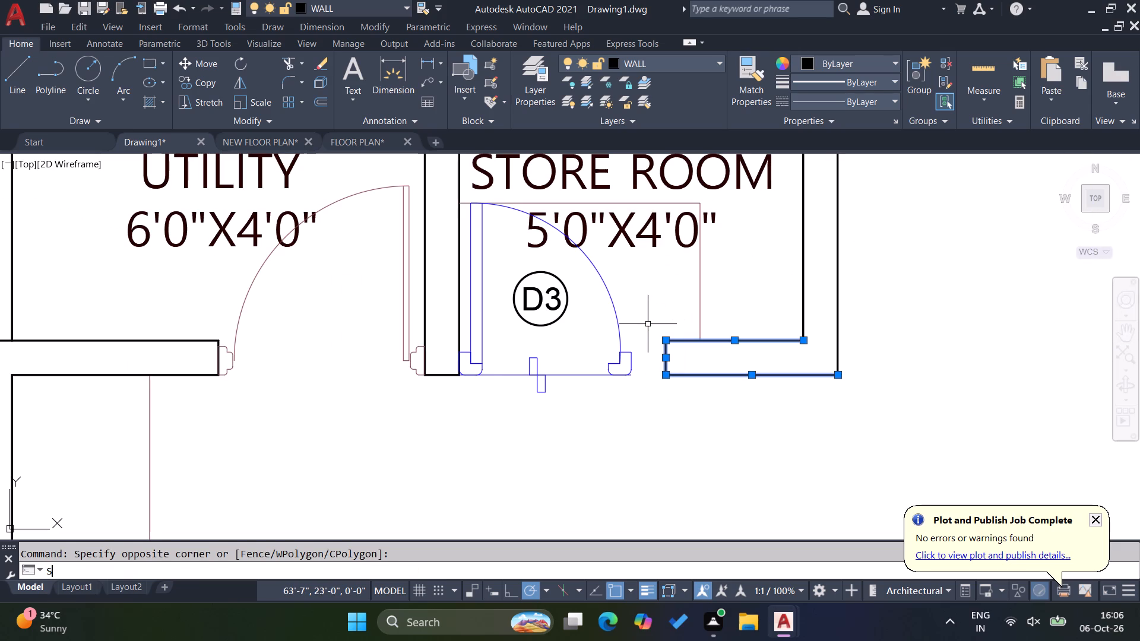
pyautogui.scroll(3, 650, 364)
pyautogui.click(660, 357)
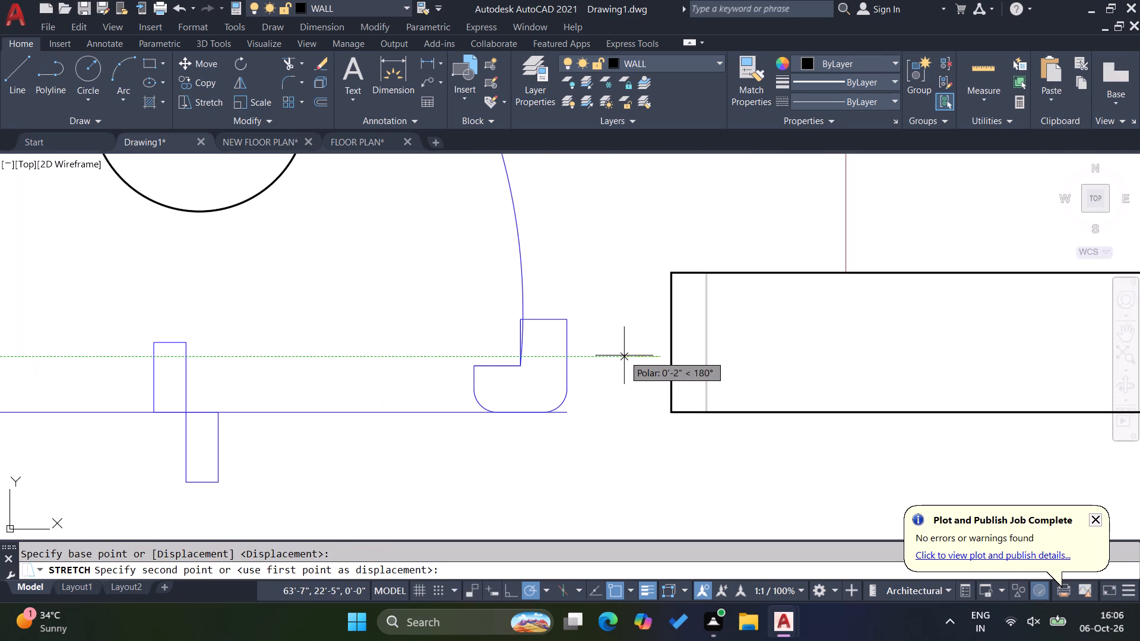
pyautogui.press('6')
pyautogui.press('Return')
pyautogui.press('Escape')
pyautogui.press('Escape')
pyautogui.scroll(-3, 420, 396)
pyautogui.press('Escape')
pyautogui.press('Escape')
# Move the STORE ROOM 5'0"X4'0" label about 11 inches straight up, clear of the door swing.
pyautogui.scroll(-2, 401, 389)
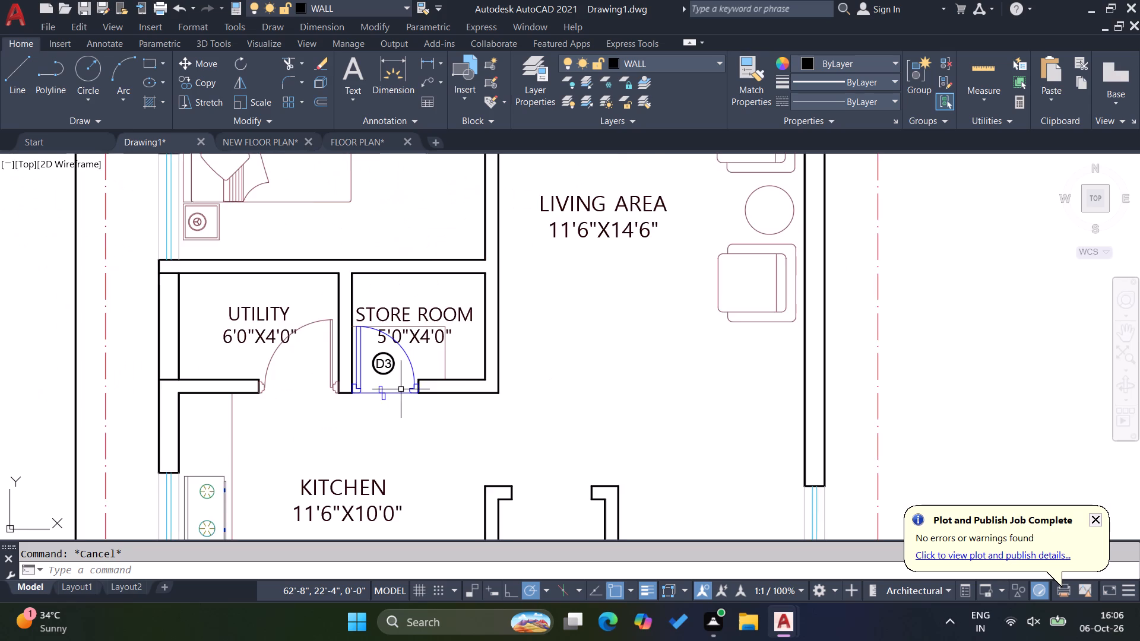
pyautogui.scroll(-1, 401, 388)
pyautogui.scroll(-2, 470, 380)
pyautogui.scroll(3, 446, 365)
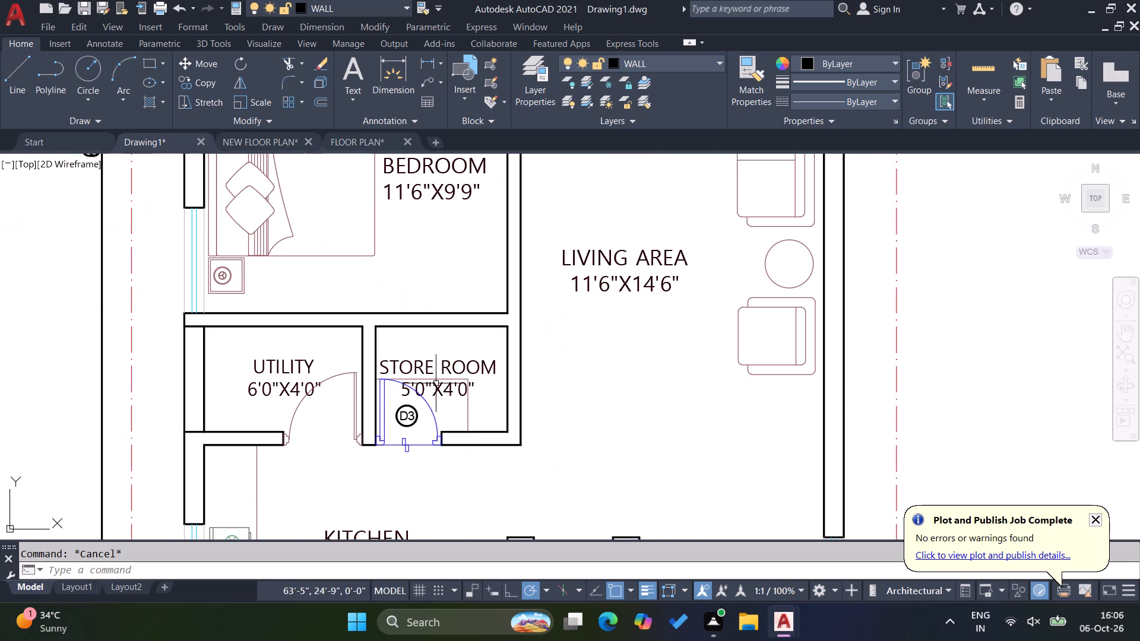
pyautogui.scroll(2, 392, 405)
pyautogui.press('Escape')
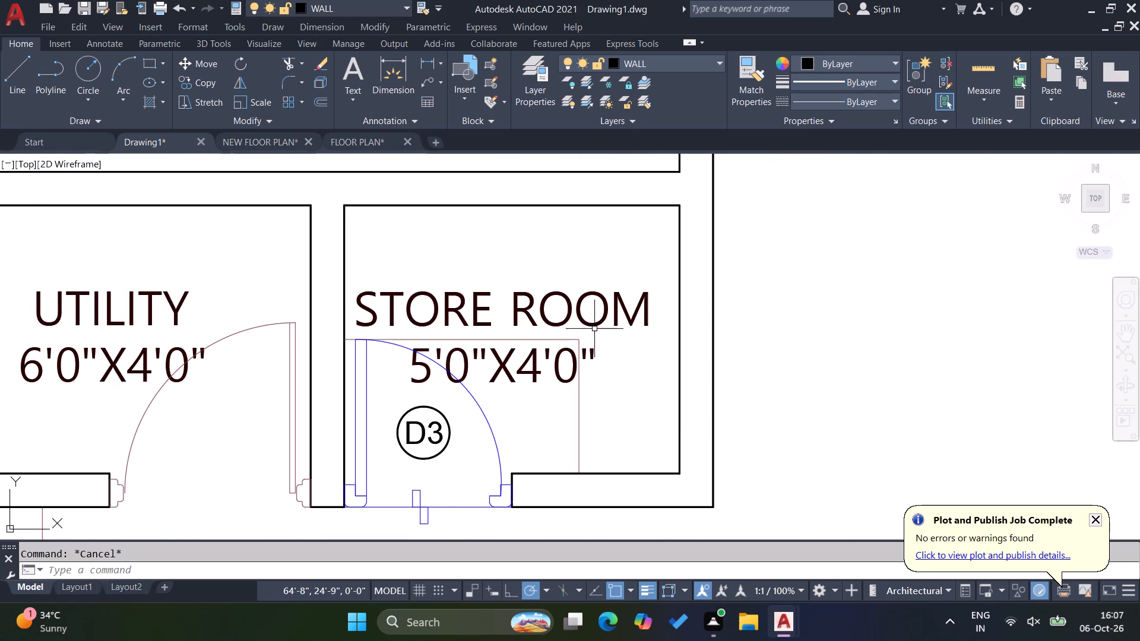
pyautogui.click(592, 316)
pyautogui.click(560, 312)
pyautogui.press('m')
pyautogui.press('Return')
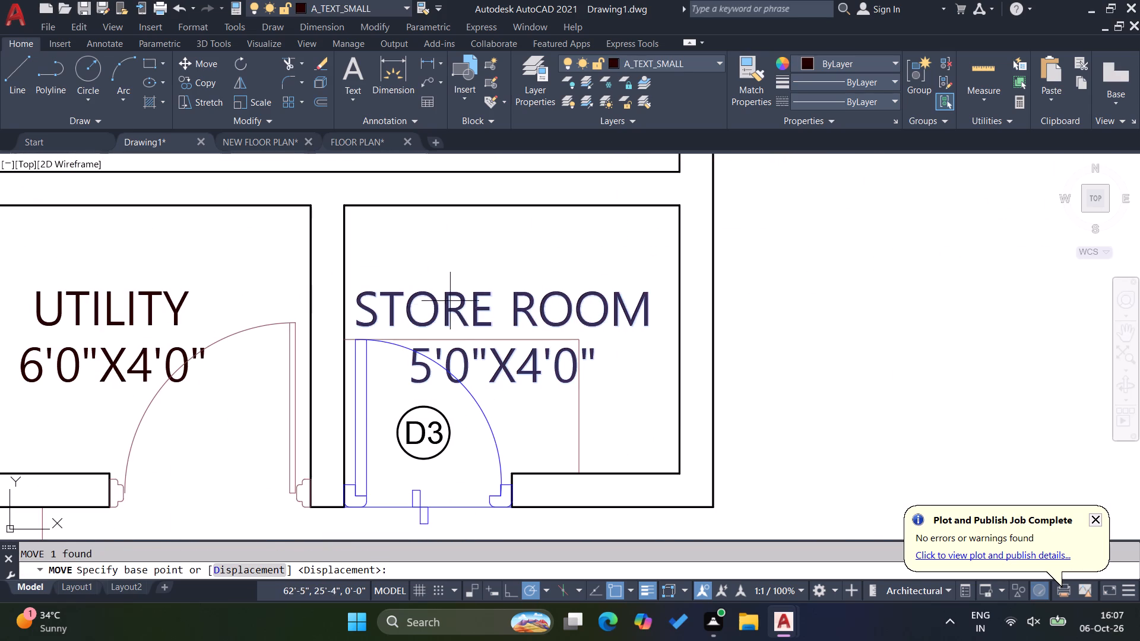
pyautogui.click(465, 307)
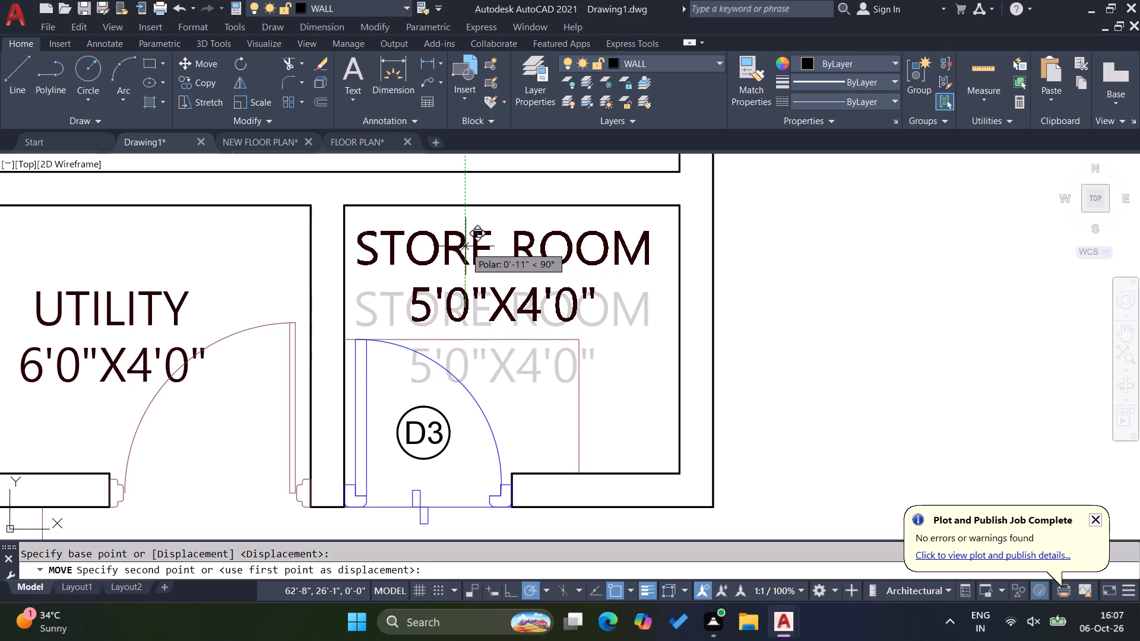
pyautogui.click(465, 246)
pyautogui.press('Escape')
pyautogui.press('Escape')
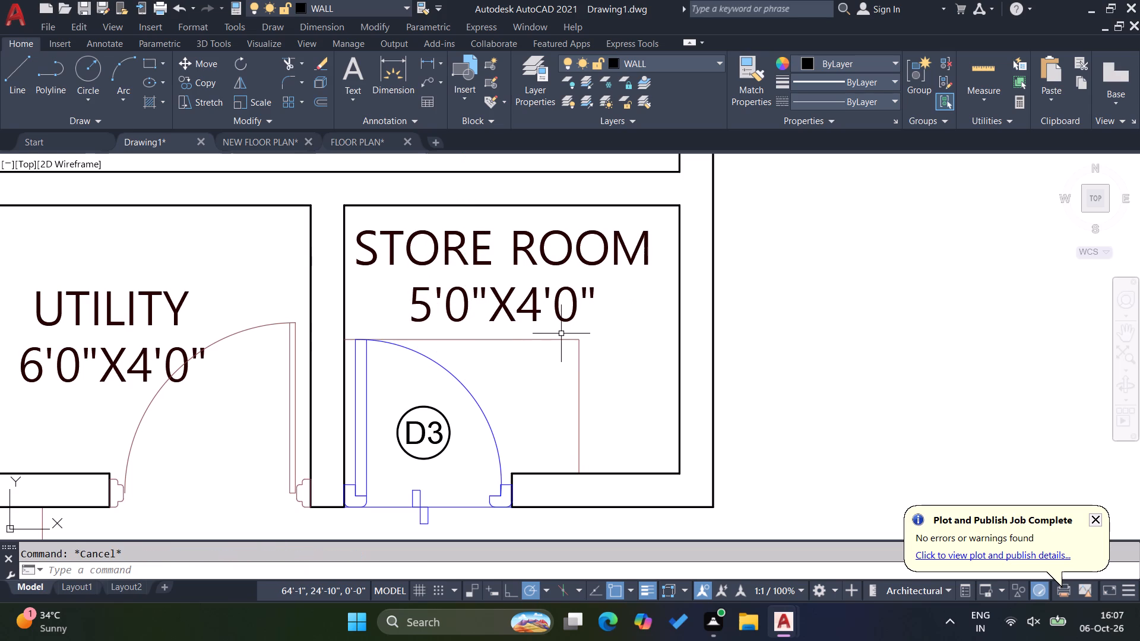
pyautogui.press('Escape')
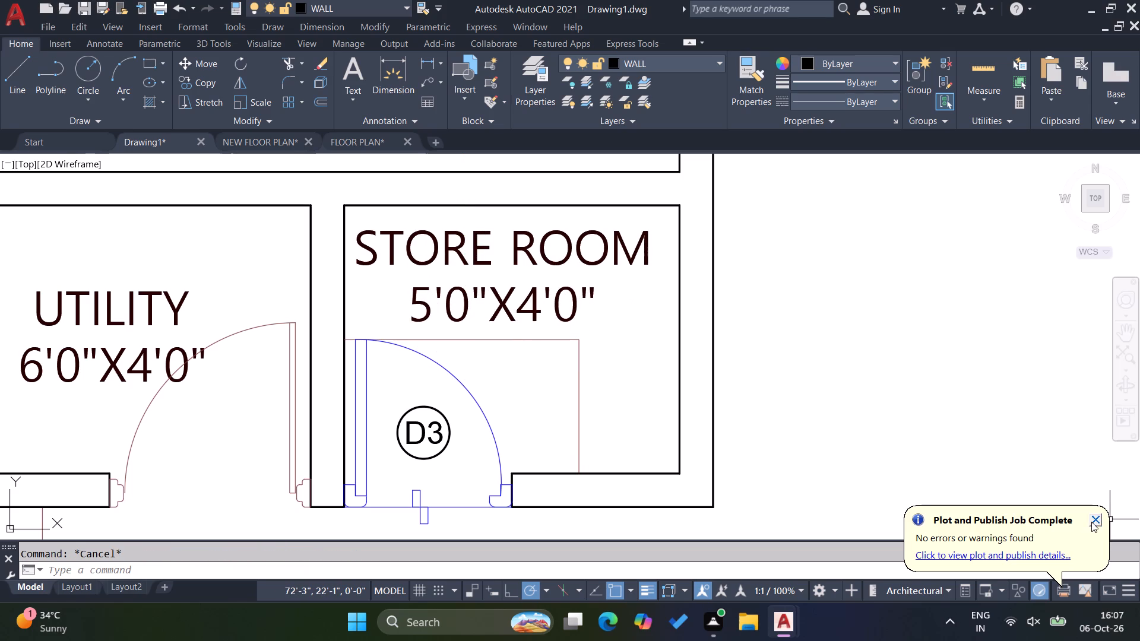
# Dismiss the plot and publish notification.
pyautogui.click(1091, 522)
pyautogui.scroll(-2, 670, 381)
pyautogui.press('Escape')
pyautogui.press('Escape')
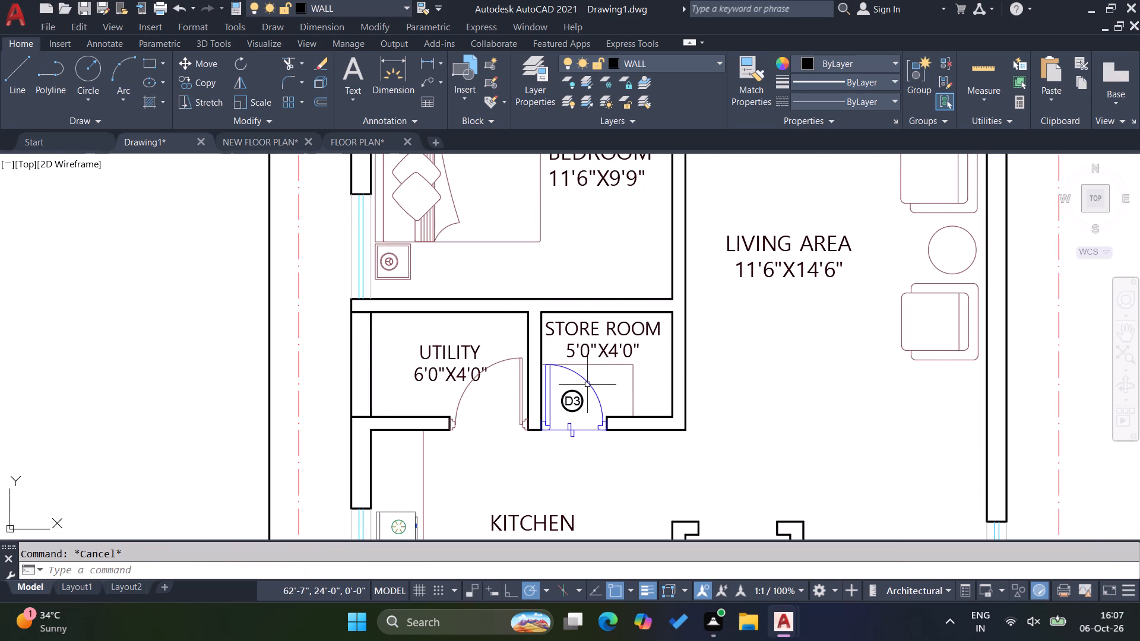
# Move the horizontal shelf line above the store room's D3 door swing 2 inches up.
pyautogui.scroll(5, 604, 364)
pyautogui.moveTo(623, 379); pyautogui.dragTo(613, 372)
pyautogui.click(606, 356)
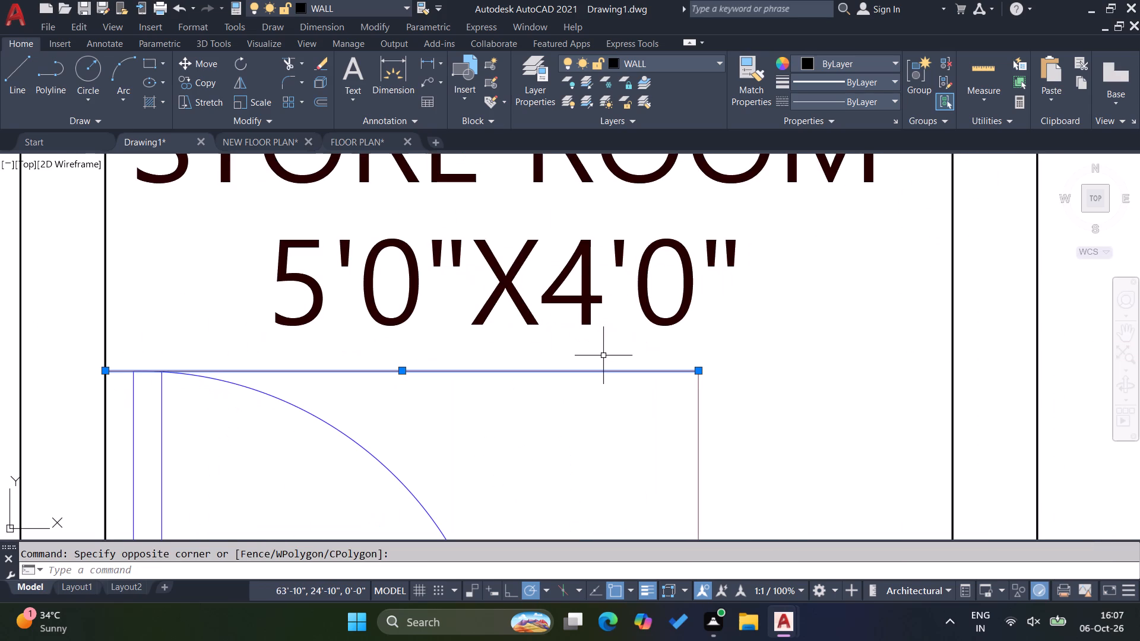
pyautogui.press('m')
pyautogui.press('Return')
pyautogui.scroll(2, 624, 372)
pyautogui.click(621, 345)
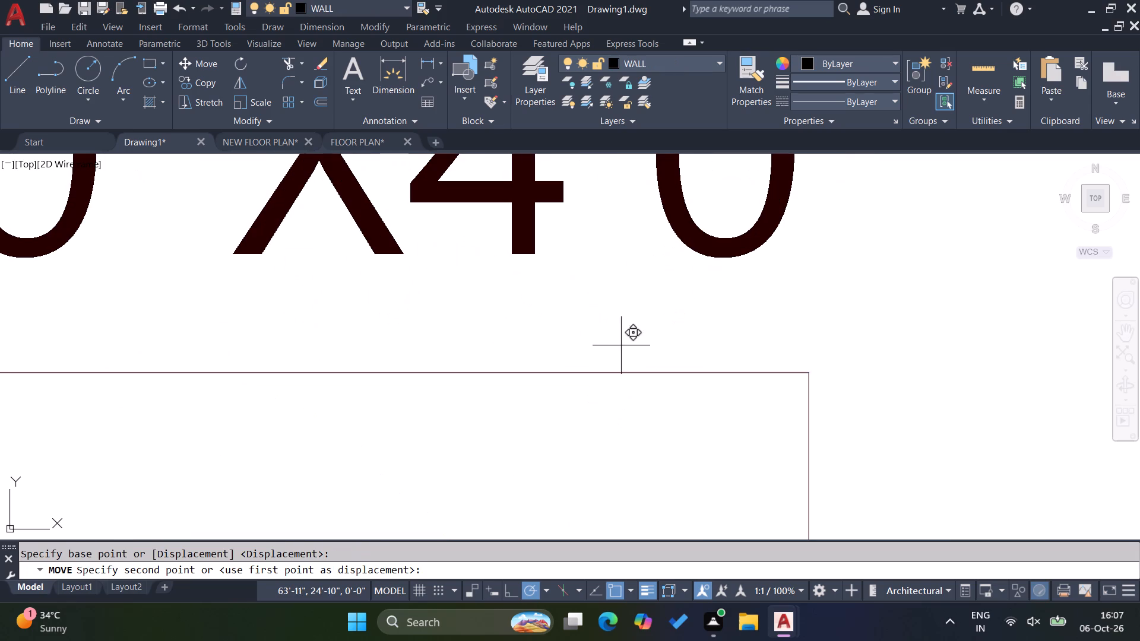
pyautogui.press('2')
pyautogui.press('Return')
pyautogui.press('Escape')
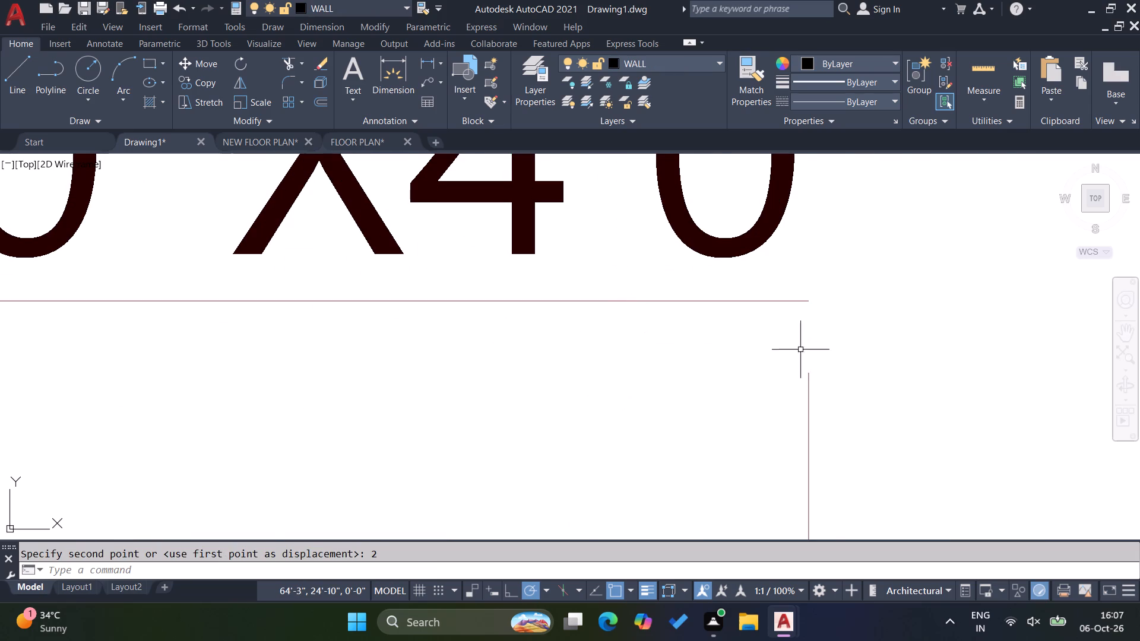
pyautogui.press('Escape')
# Extend the store room's vertical shelf line up to meet the raised horizontal shelf line.
pyautogui.scroll(-2, 852, 354)
pyautogui.write('EX')
pyautogui.press('Return')
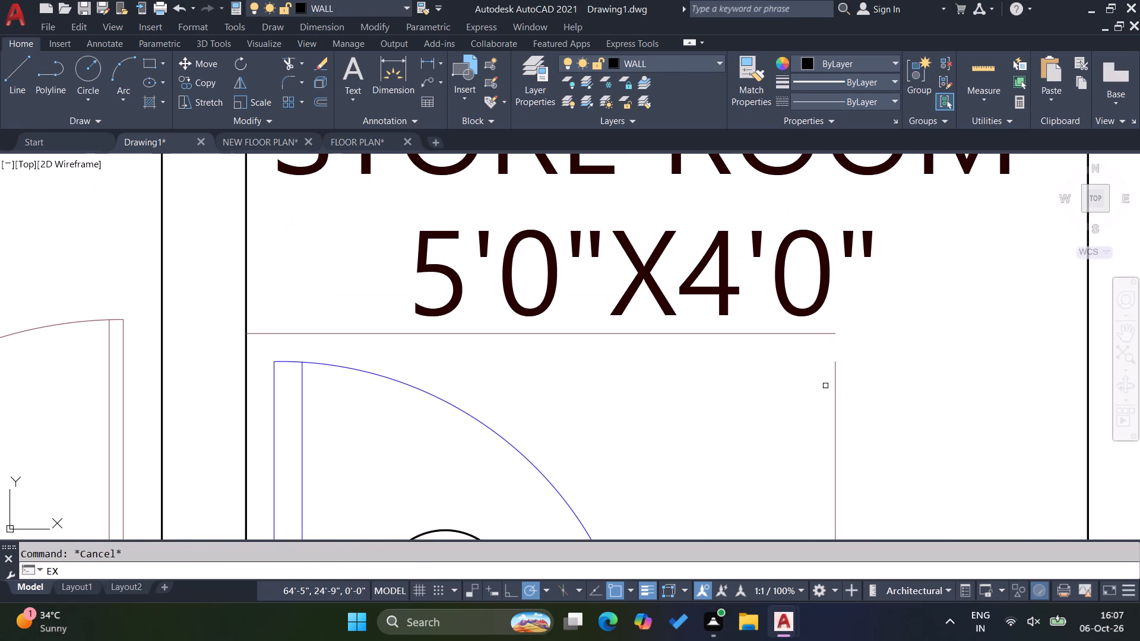
pyautogui.click(825, 387)
pyautogui.click(843, 385)
pyautogui.moveTo(873, 380); pyautogui.dragTo(857, 375)
pyautogui.click(792, 345)
pyautogui.press('Escape')
pyautogui.press('Escape')
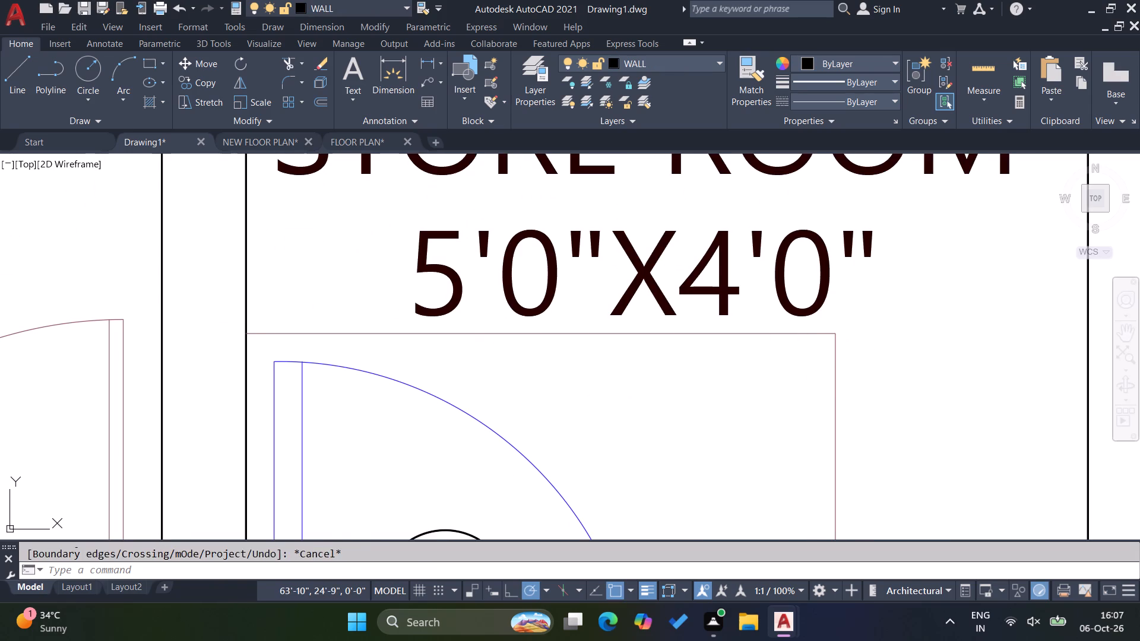
pyautogui.scroll(-5, 743, 367)
pyautogui.press('Escape')
pyautogui.press('Escape')
# Move the UTILITY 6'0"X4'0" label up and to the left, clear of the utility door swing.
pyautogui.click(572, 352)
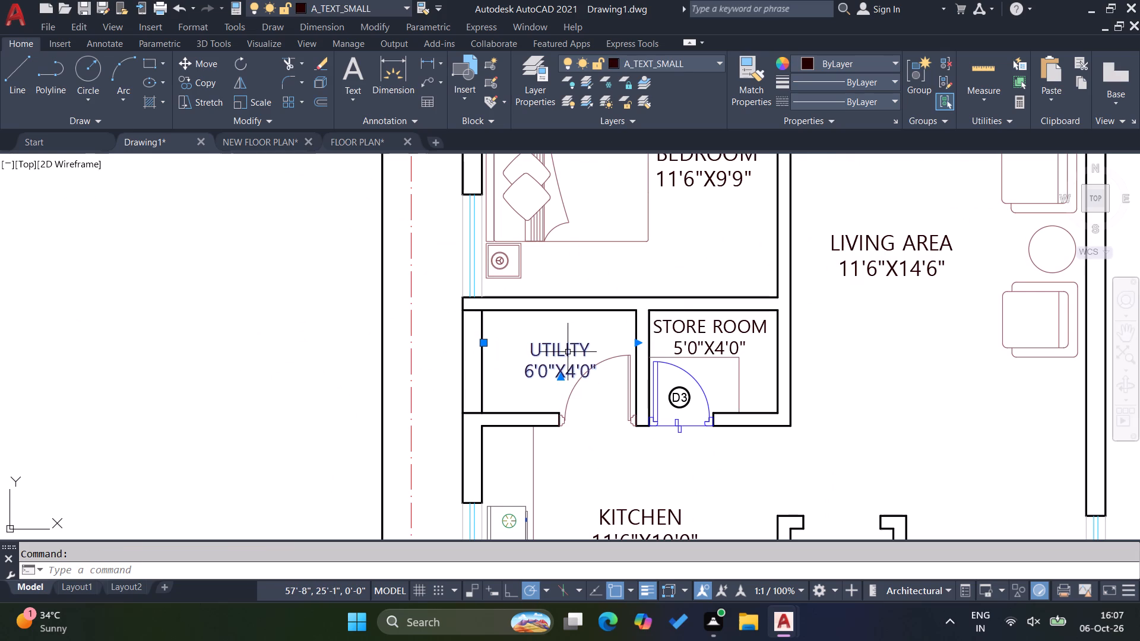
pyautogui.press('m')
pyautogui.press('Return')
pyautogui.scroll(2, 567, 354)
pyautogui.click(563, 353)
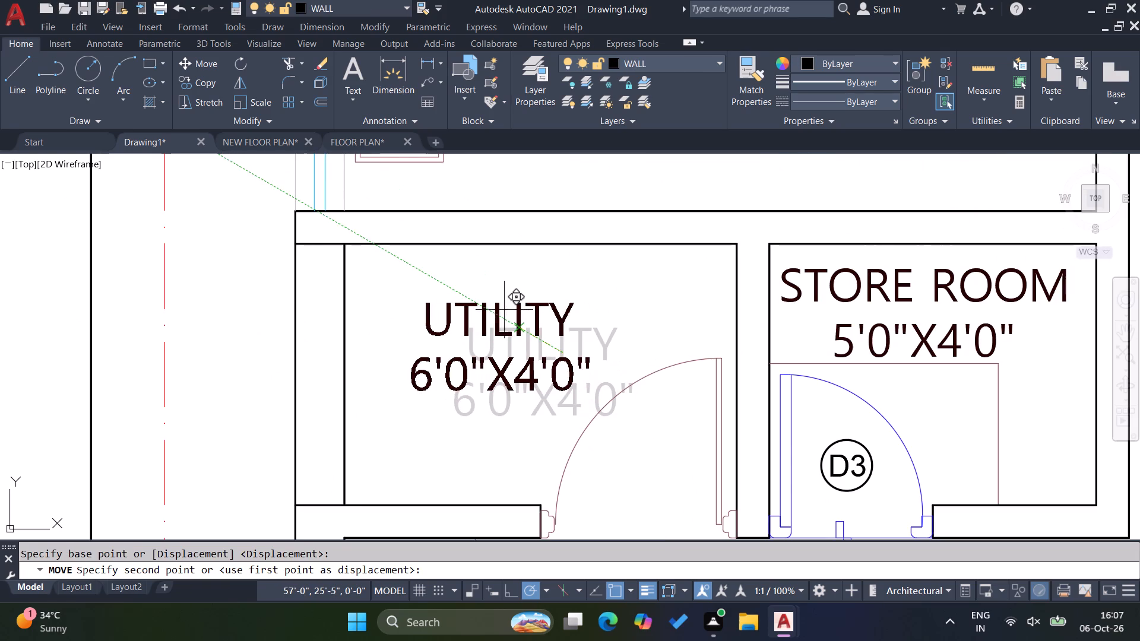
pyautogui.click(504, 310)
pyautogui.press('Escape')
# Narrow the UTILITY label's text frame by about 1'-7" from its right edge.
pyautogui.moveTo(590, 325); pyautogui.dragTo(569, 318)
pyautogui.click(533, 294)
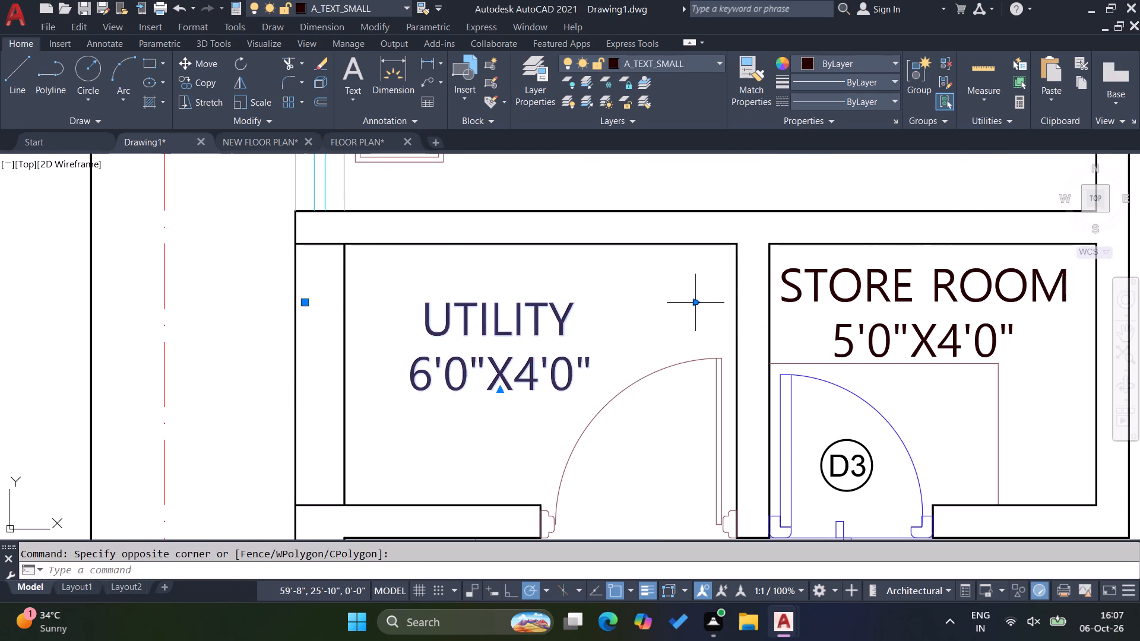
pyautogui.click(696, 300)
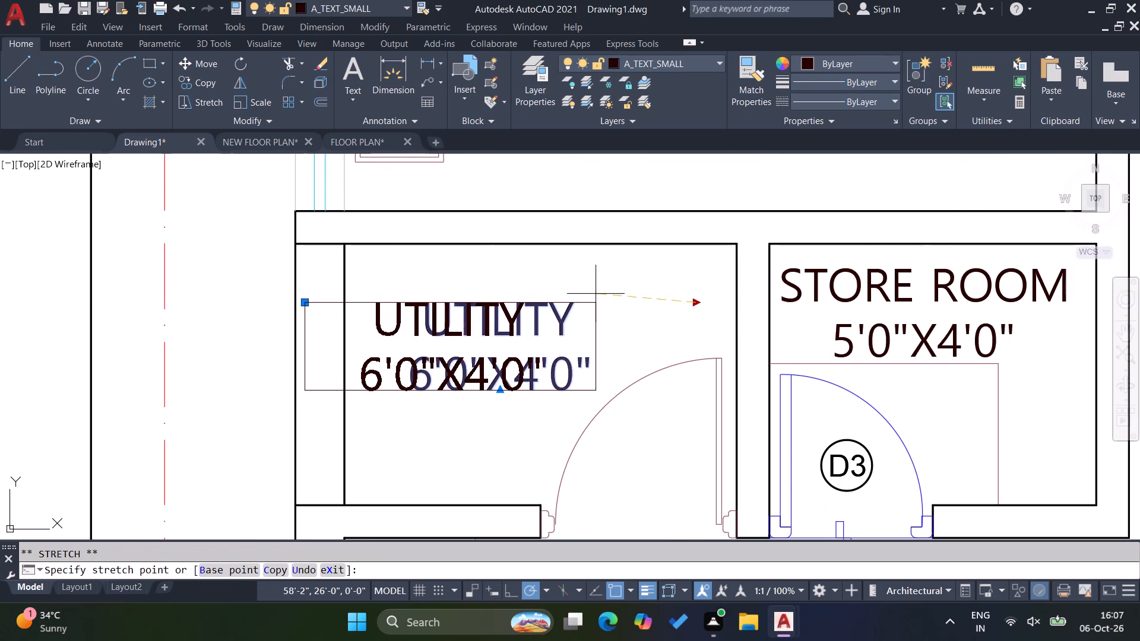
pyautogui.click(591, 294)
pyautogui.press('Escape')
# Move the UTILITY label about 8 inches to the right, with its frame starting near the room's left inner wall face.
pyautogui.moveTo(550, 361); pyautogui.dragTo(523, 351)
pyautogui.click(473, 312)
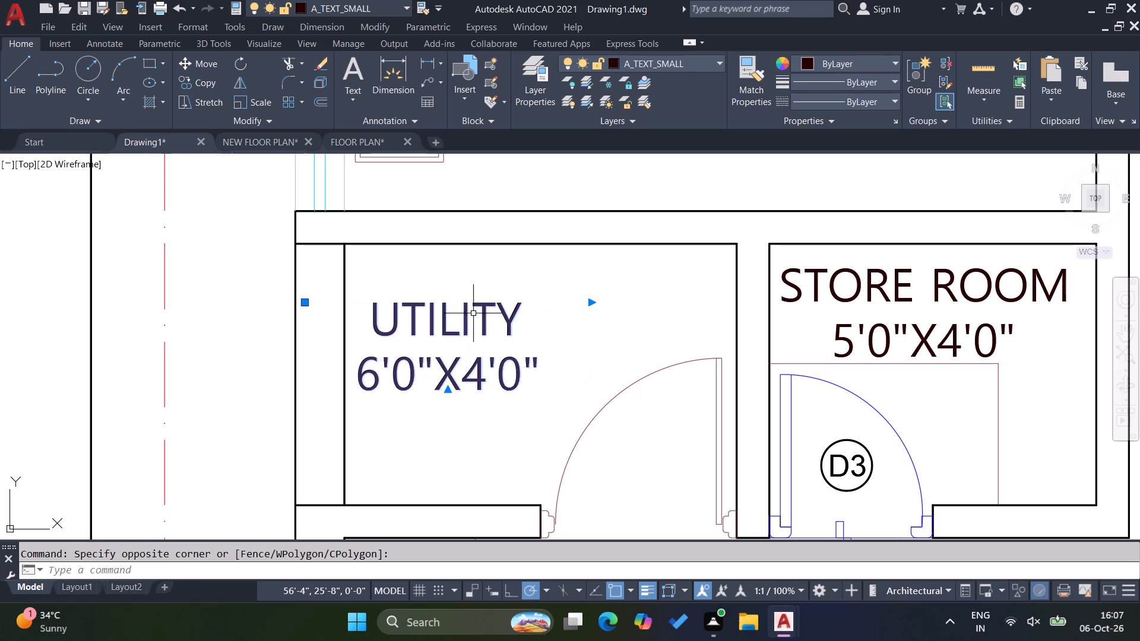
pyautogui.press('m')
pyautogui.press('Return')
pyautogui.click(447, 331)
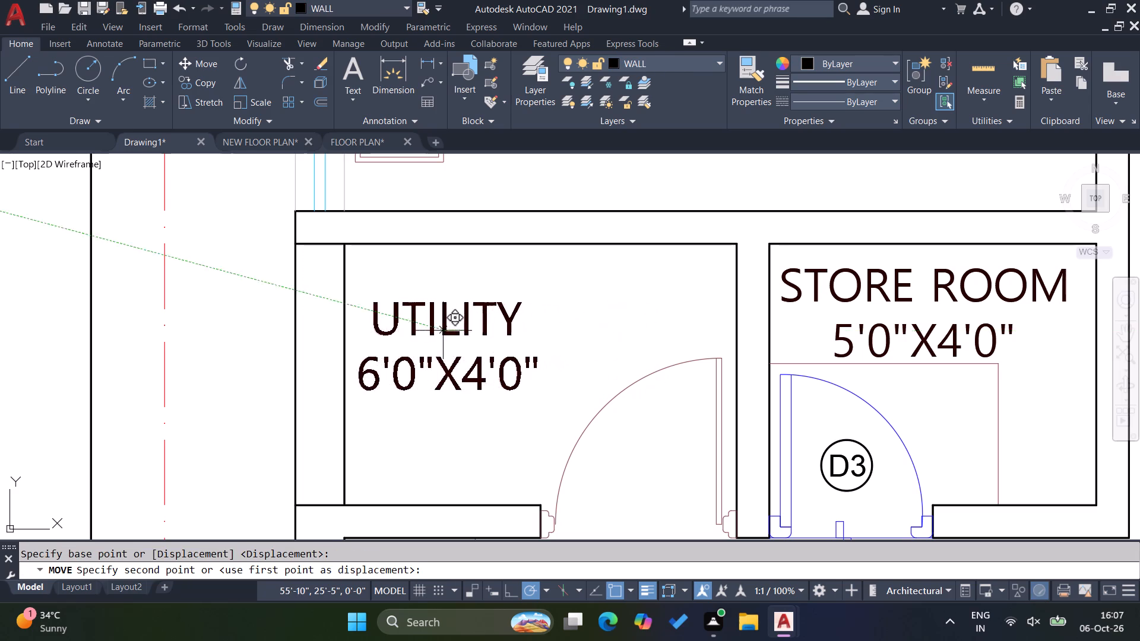
pyautogui.click(492, 329)
pyautogui.press('Escape')
pyautogui.moveTo(606, 334); pyautogui.dragTo(581, 320)
pyautogui.click(522, 290)
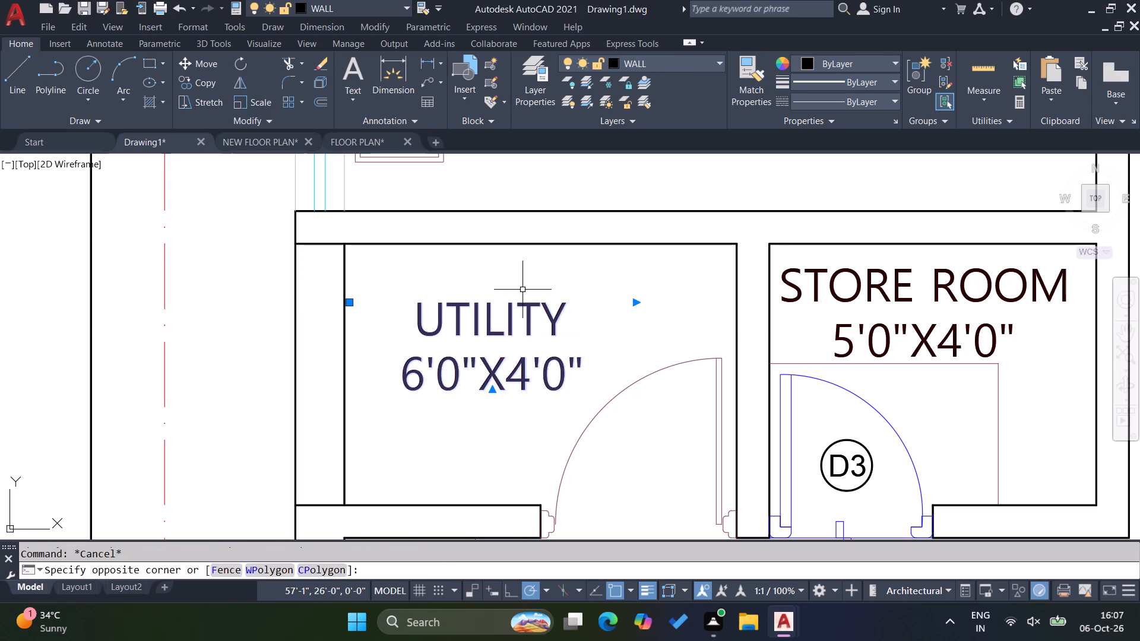
pyautogui.press('Escape')
pyautogui.press('Escape')
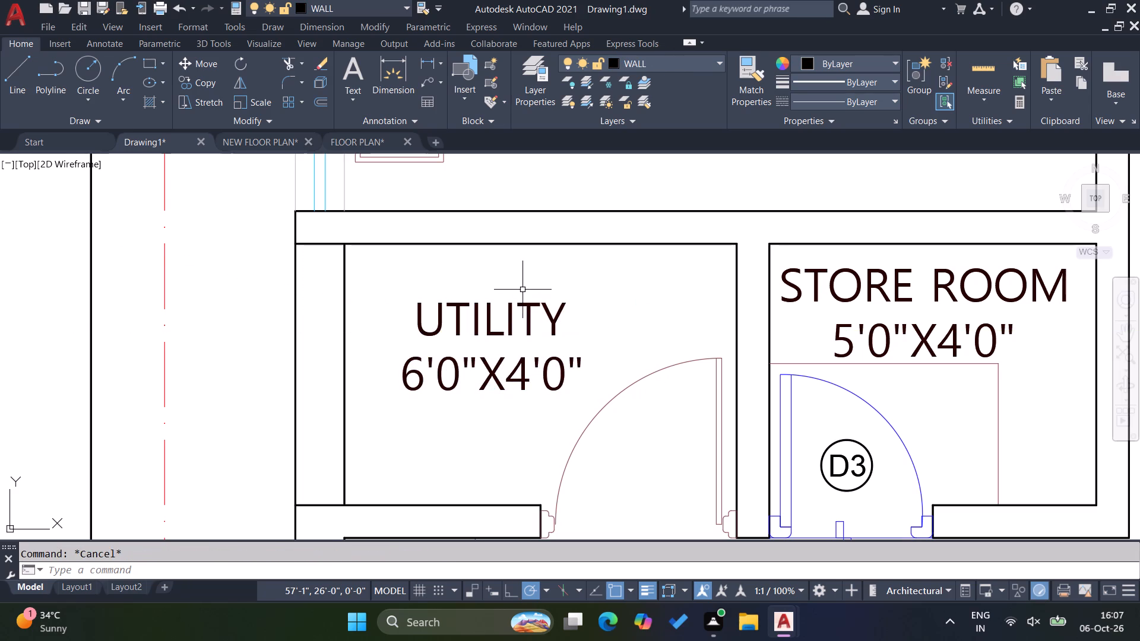
pyautogui.press('Escape')
# From the FLOOR PLAN drawing, copy the DD and DD1 doors with tags, SITOUT, PUJA and WARDROBE labels, puja window and M.BEDROOM 2's D2 tag.
pyautogui.scroll(-3, 431, 357)
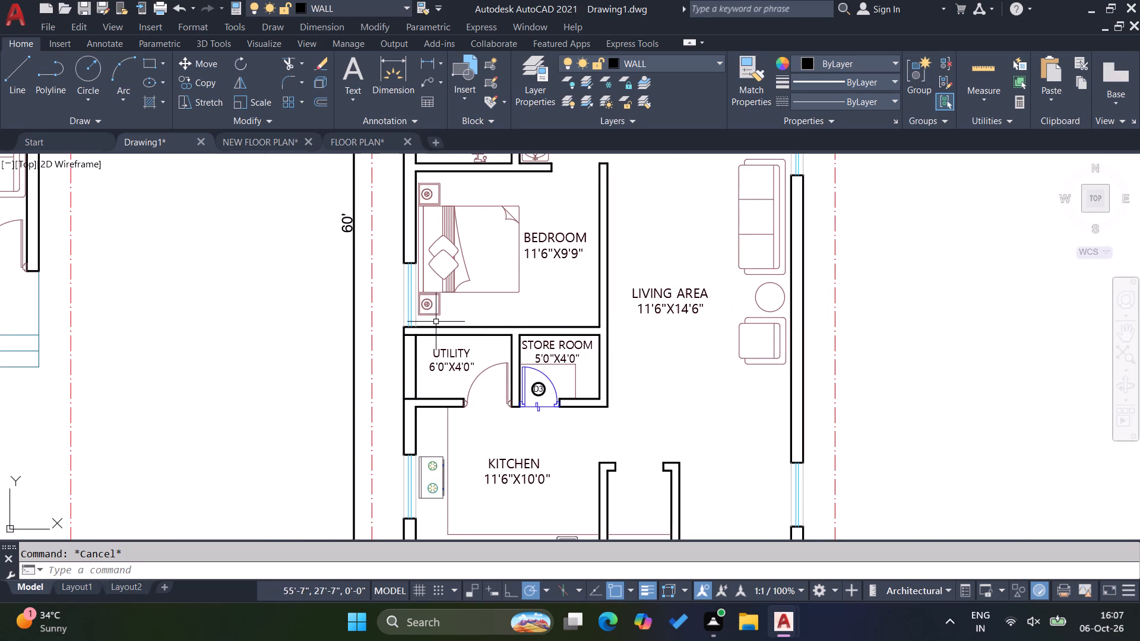
pyautogui.scroll(-1, 484, 326)
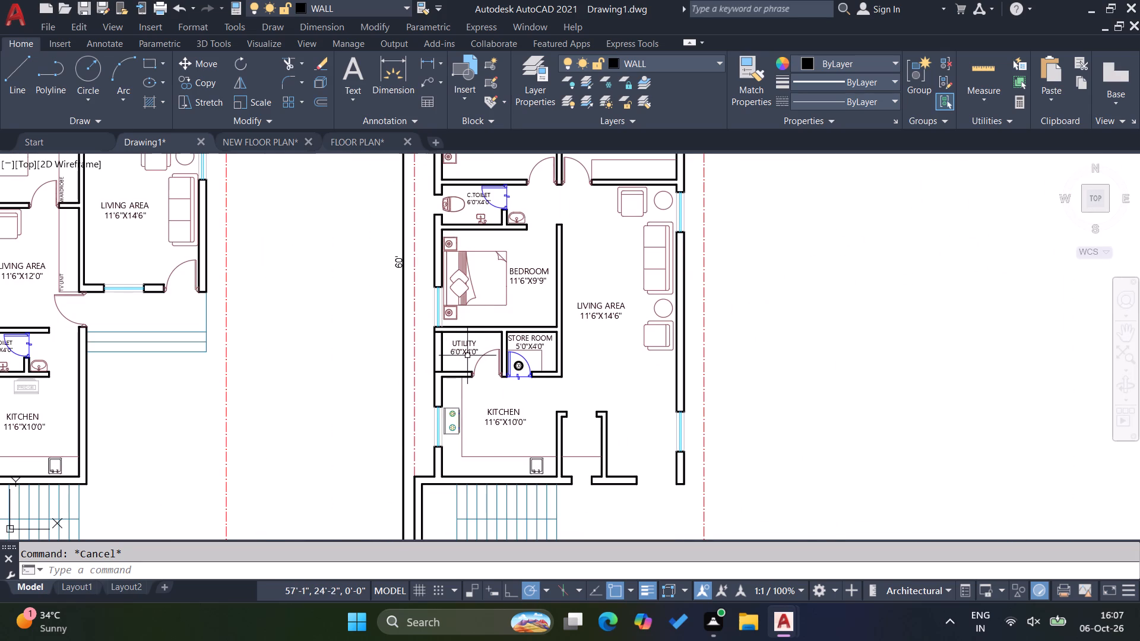
pyautogui.scroll(2, 628, 511)
pyautogui.scroll(-2, 610, 487)
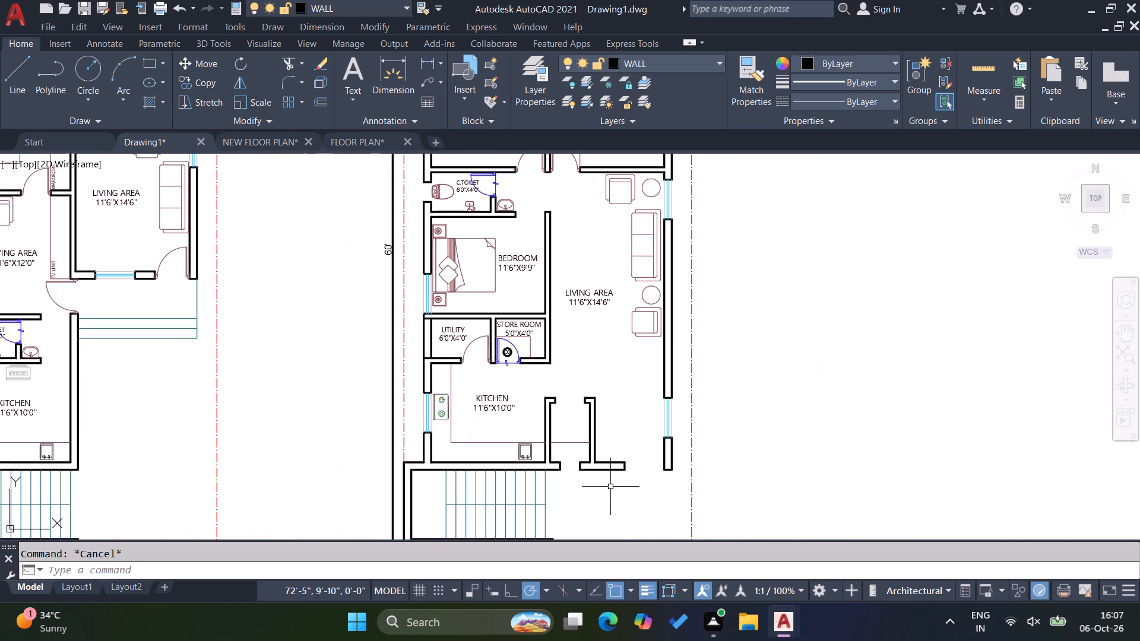
pyautogui.click(370, 139)
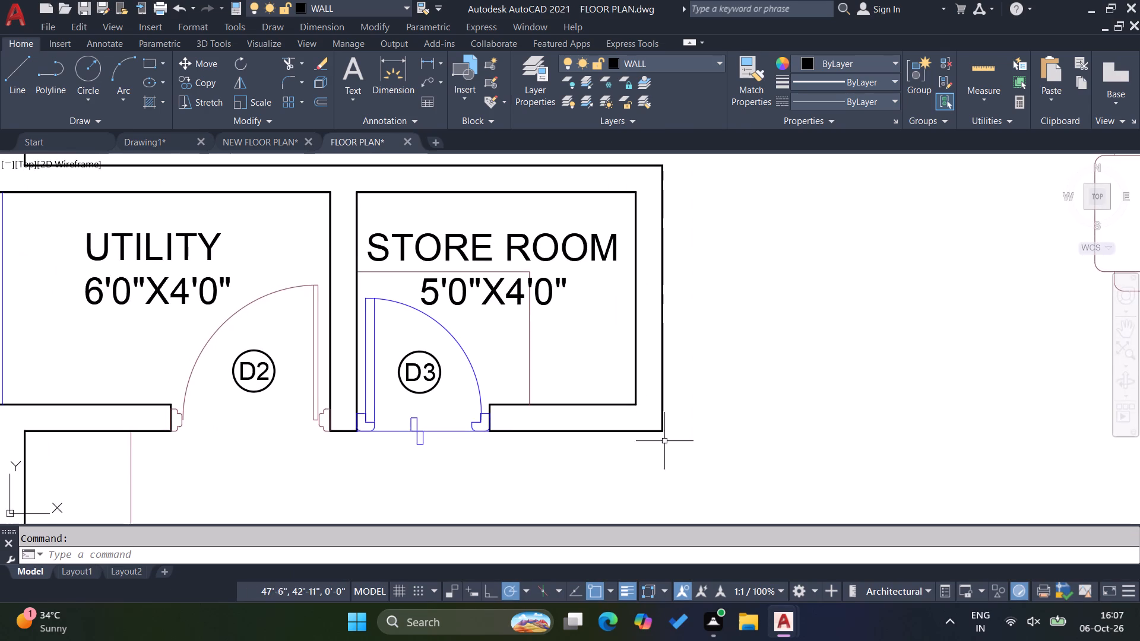
pyautogui.scroll(-4, 375, 298)
pyautogui.scroll(-1, 506, 351)
pyautogui.scroll(4, 544, 434)
pyautogui.click(544, 387)
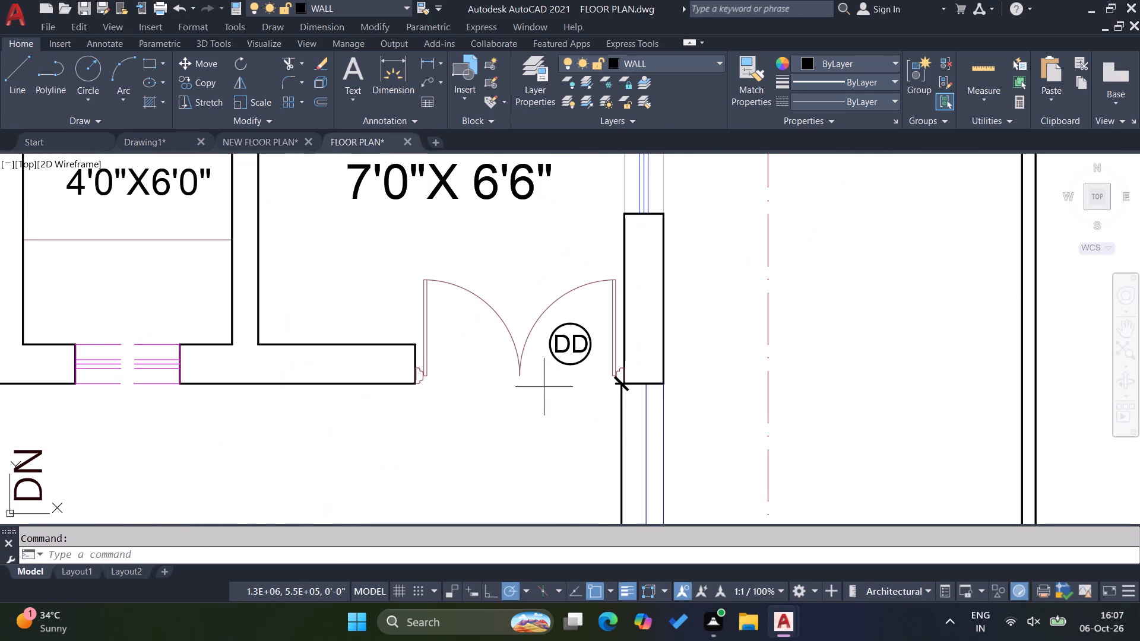
pyautogui.click(527, 346)
pyautogui.click(576, 382)
pyautogui.click(498, 294)
pyautogui.scroll(-2, 530, 379)
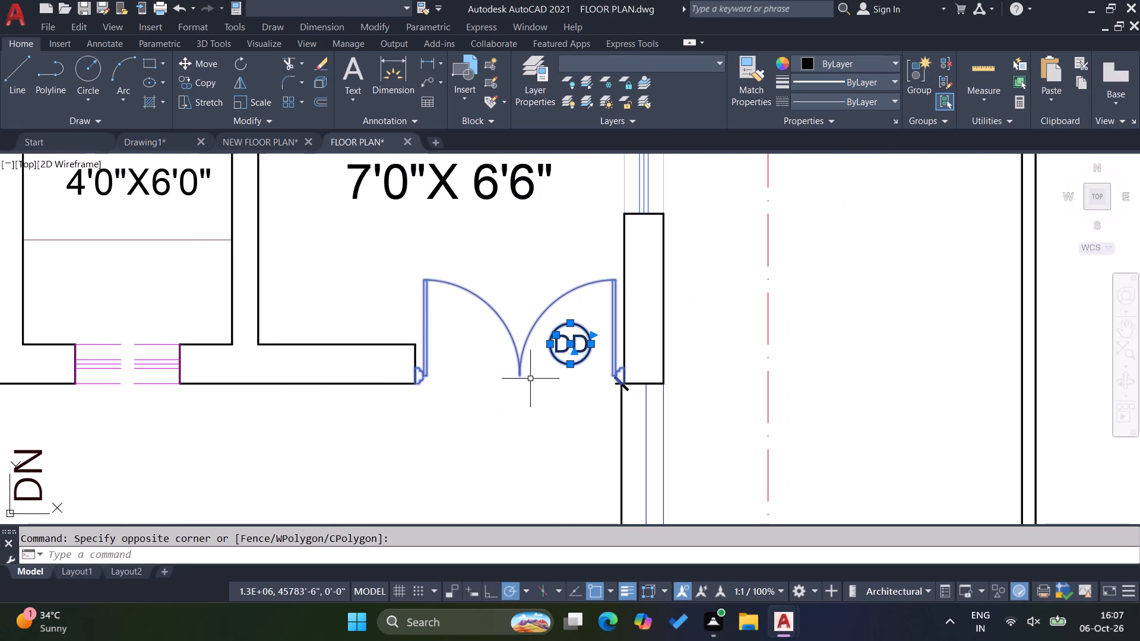
pyautogui.moveTo(511, 316); pyautogui.dragTo(501, 303)
pyautogui.click(466, 269)
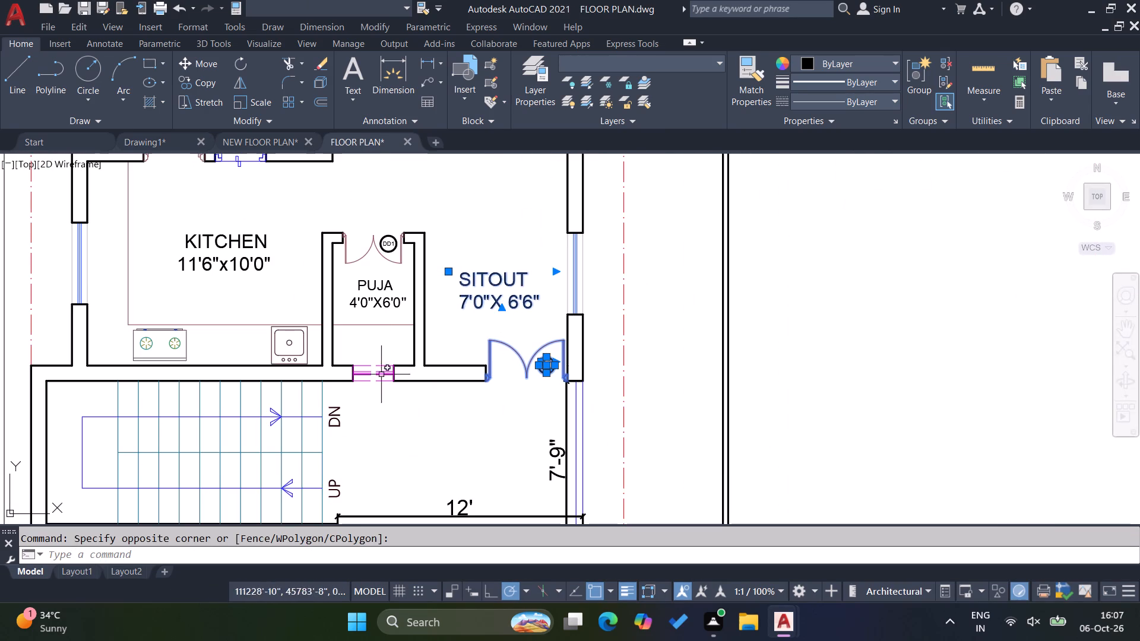
pyautogui.click(373, 391)
pyautogui.click(360, 353)
pyautogui.click(387, 316)
pyautogui.click(367, 294)
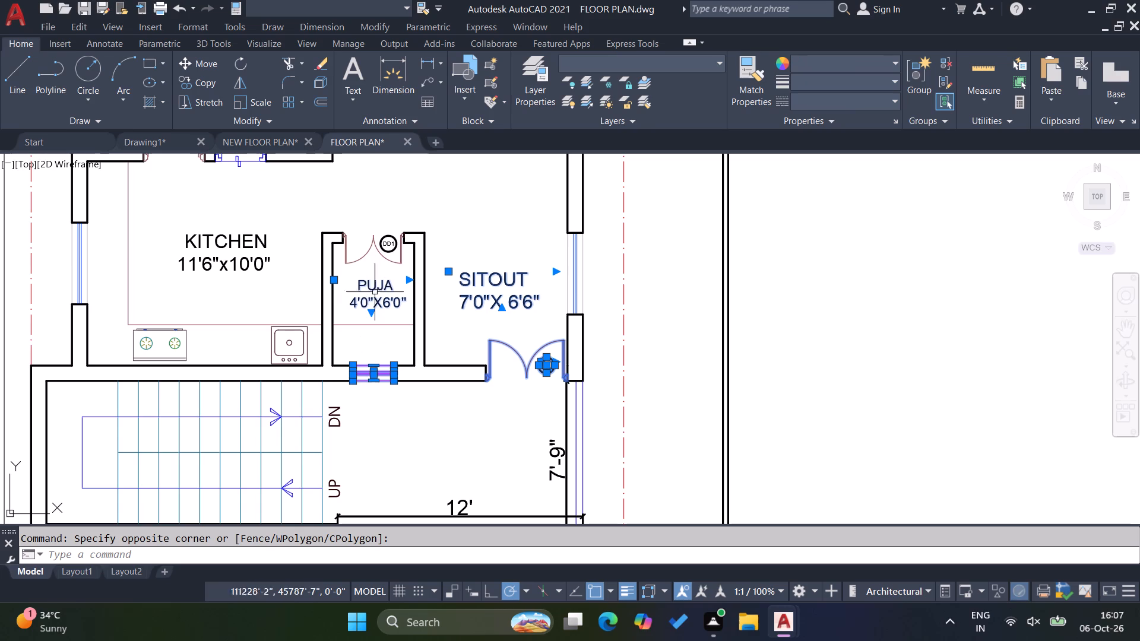
pyautogui.scroll(3, 388, 230)
pyautogui.moveTo(397, 389); pyautogui.dragTo(378, 363)
pyautogui.click(332, 285)
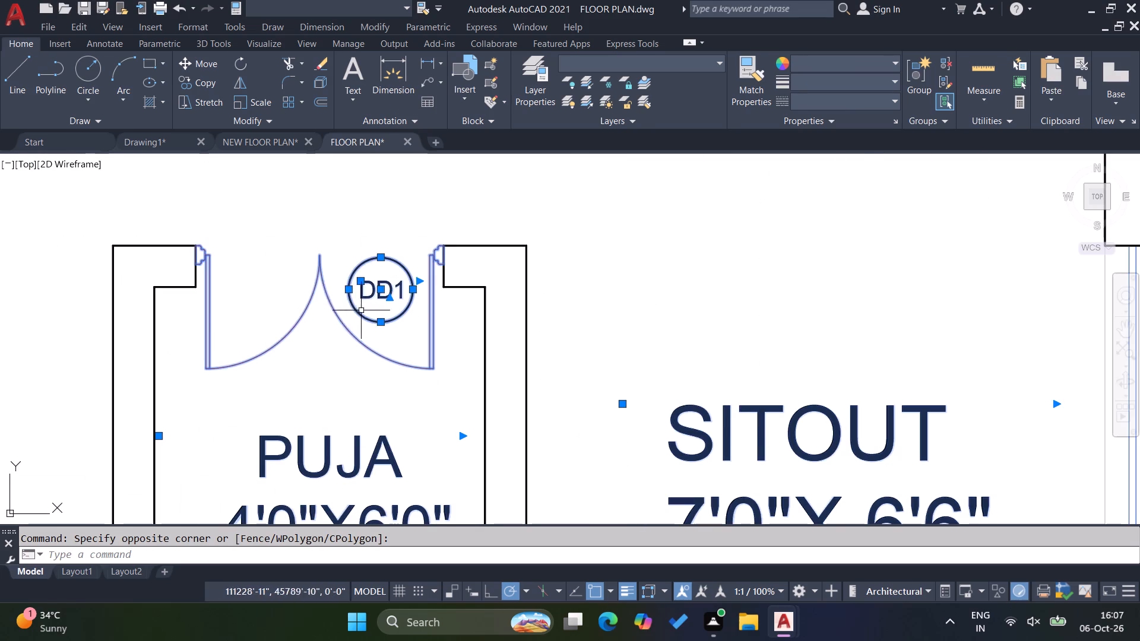
pyautogui.scroll(-7, 381, 335)
pyautogui.scroll(3, 389, 231)
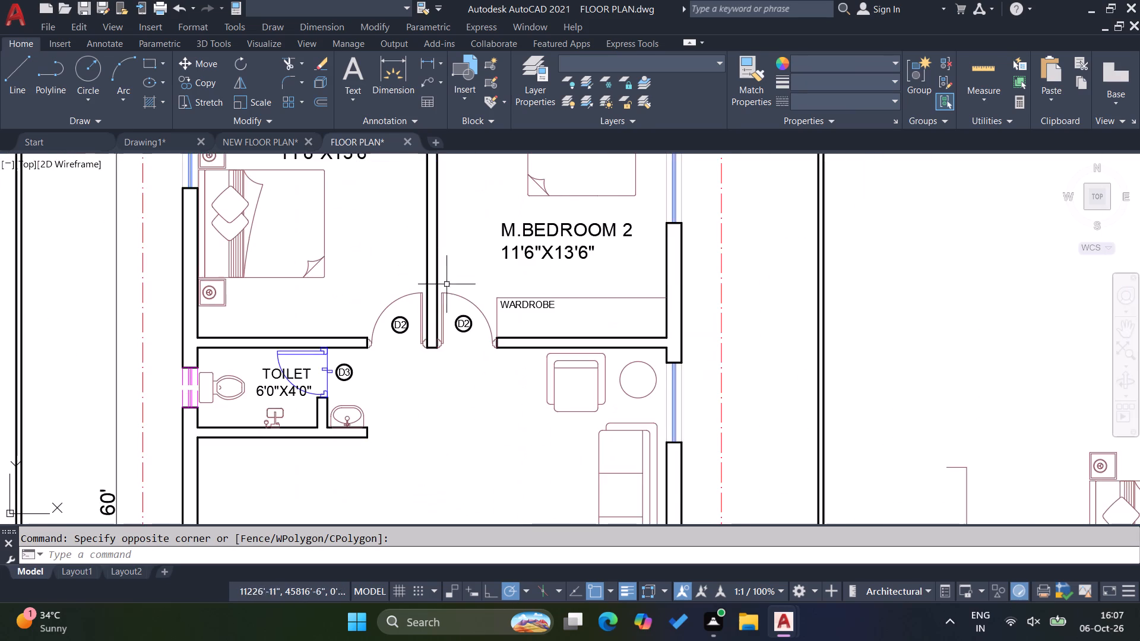
pyautogui.scroll(3, 473, 328)
pyautogui.click(465, 346)
pyautogui.click(422, 306)
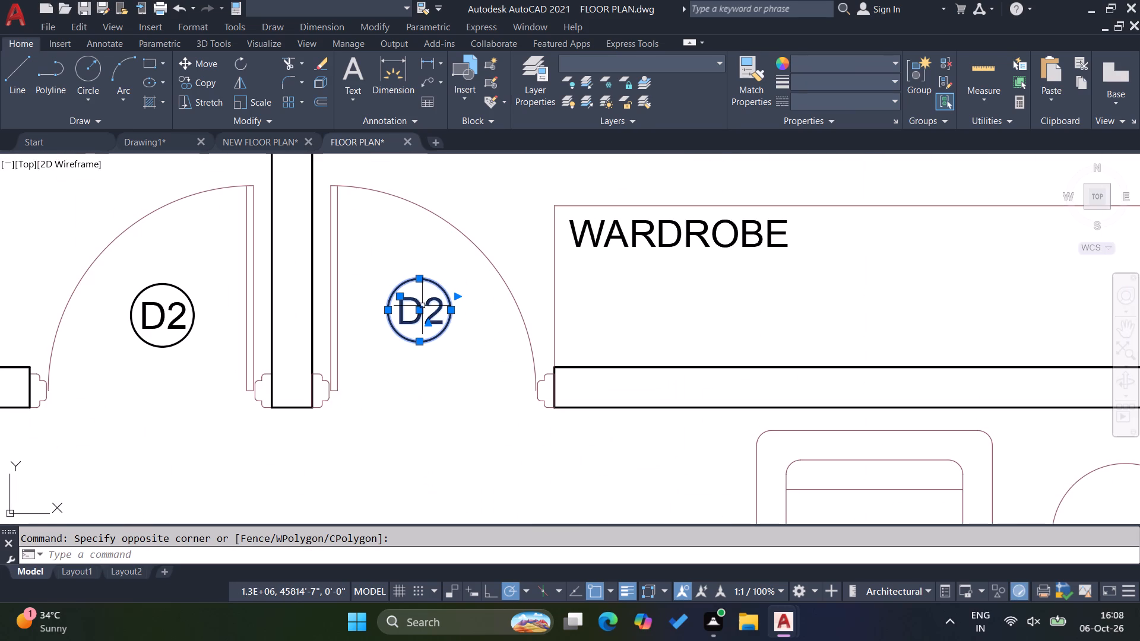
pyautogui.click(714, 231)
pyautogui.hotkey('ctrl', 'c')
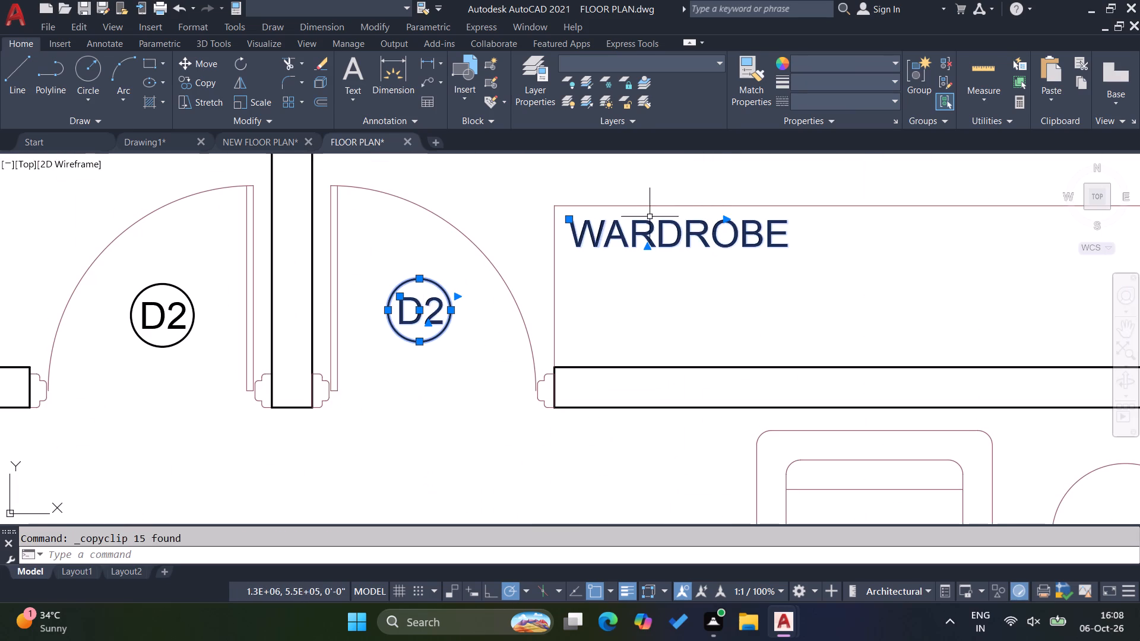
# Paste the copied doors, window, tags and labels into Drawing1 in the empty space beside the second floor plan.
pyautogui.click(179, 147)
pyautogui.scroll(-2, 420, 325)
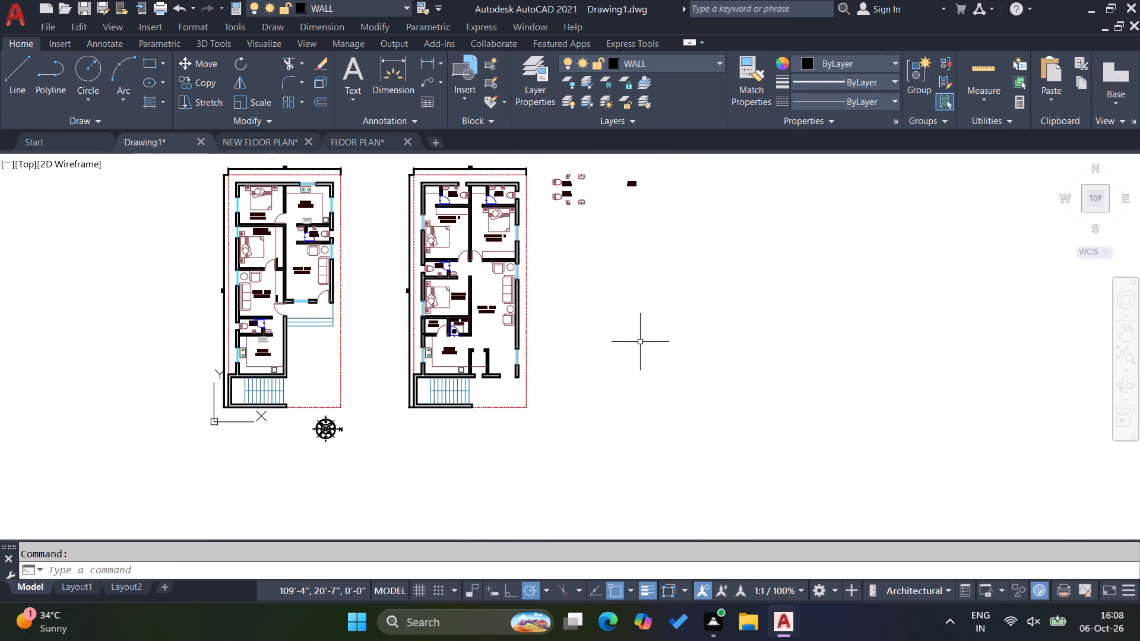
pyautogui.hotkey('ctrl', 'v')
pyautogui.click(611, 351)
pyautogui.press('Escape')
# Move the DD double door and tag into the sitout's entrance opening, with its left frame corner on the wall end's lower corner.
pyautogui.scroll(2, 660, 455)
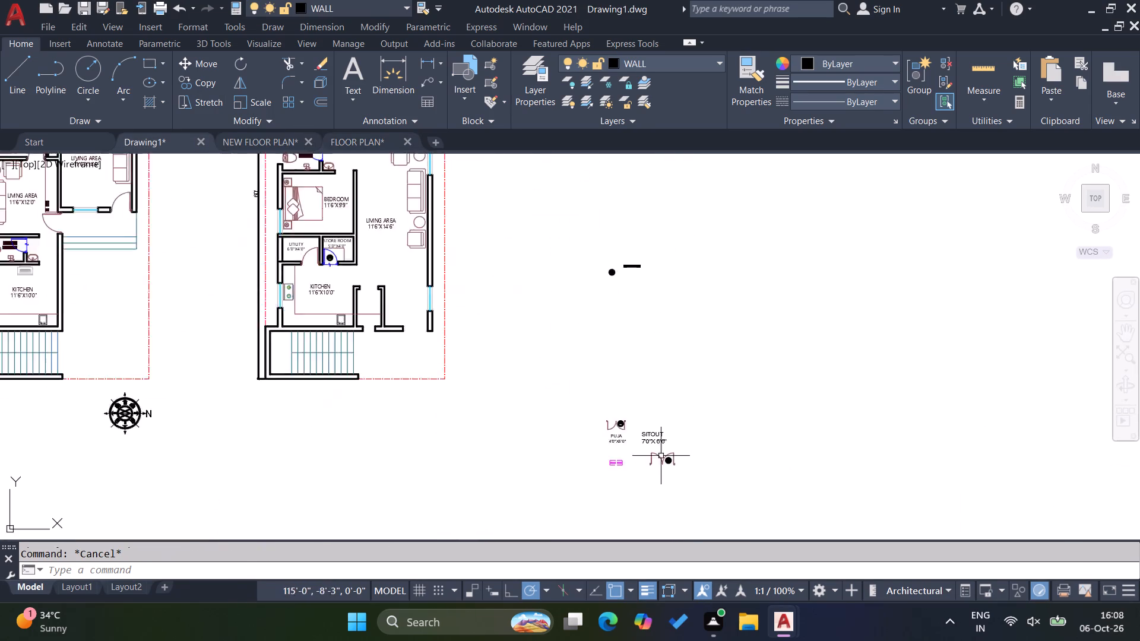
pyautogui.scroll(1, 663, 459)
pyautogui.press('Escape')
pyautogui.scroll(3, 677, 490)
pyautogui.click(677, 488)
pyautogui.click(581, 369)
pyautogui.press('m')
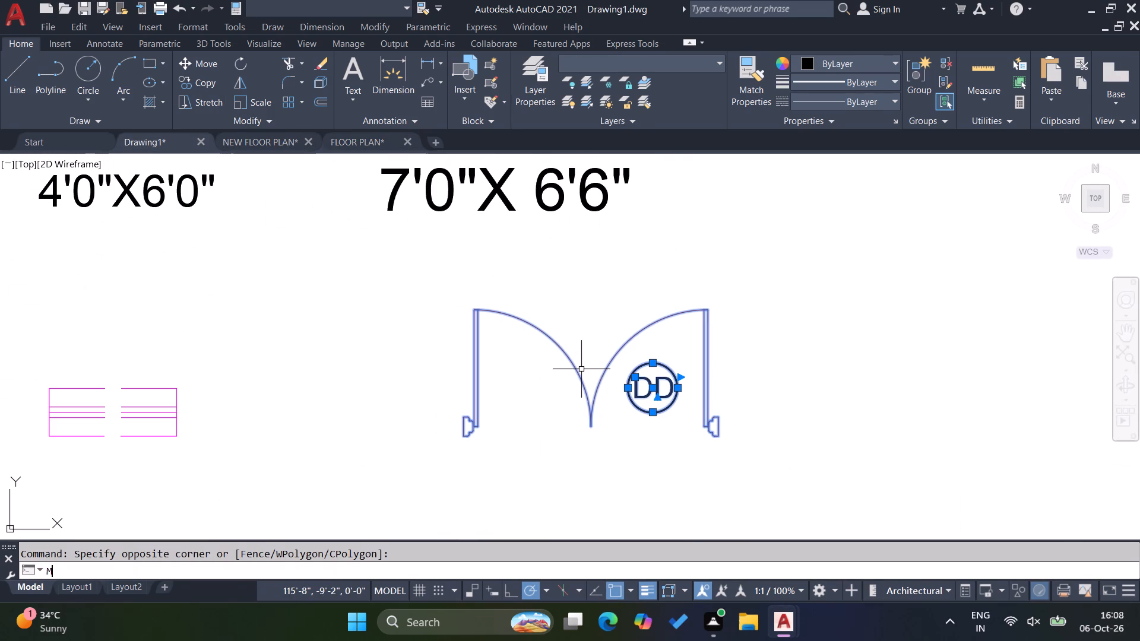
pyautogui.press('Return')
pyautogui.scroll(2, 452, 447)
pyautogui.click(472, 424)
pyautogui.scroll(-6, 693, 411)
pyautogui.scroll(-2, 336, 289)
pyautogui.scroll(6, 316, 252)
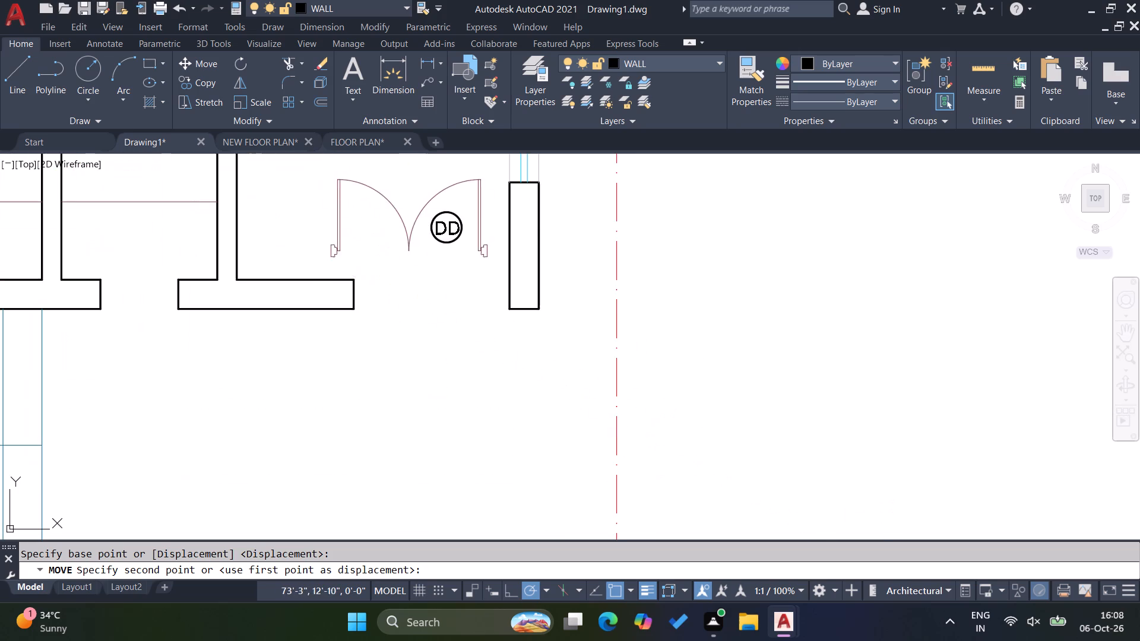
pyautogui.click(351, 307)
pyautogui.press('Escape')
pyautogui.press('Escape')
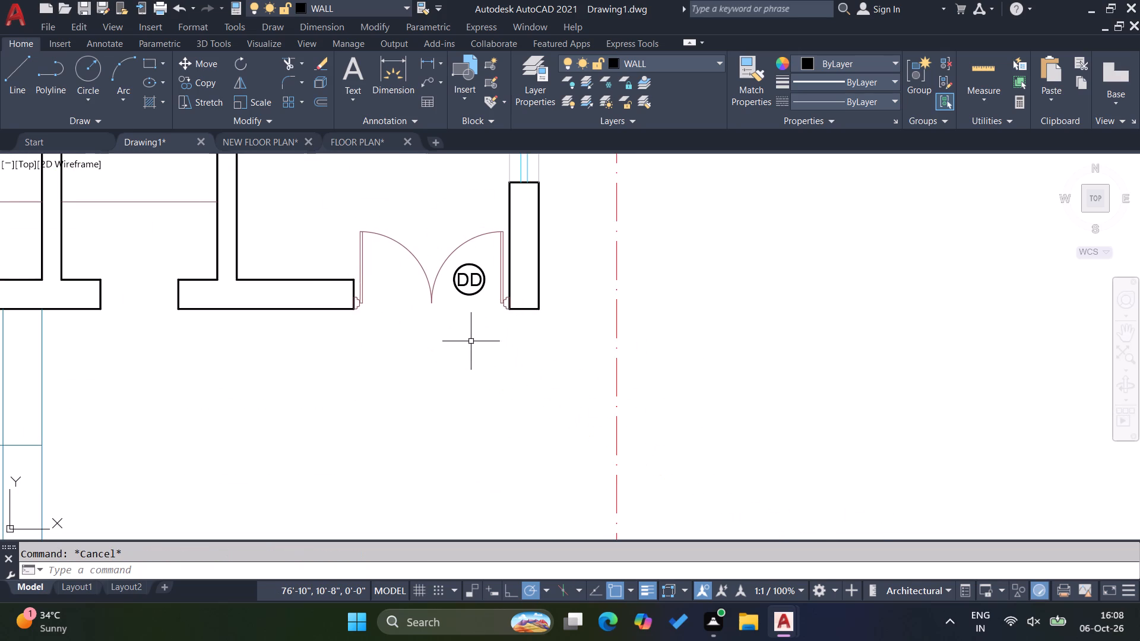
pyautogui.scroll(-1, 471, 341)
pyautogui.scroll(7, 393, 316)
pyautogui.scroll(-4, 395, 339)
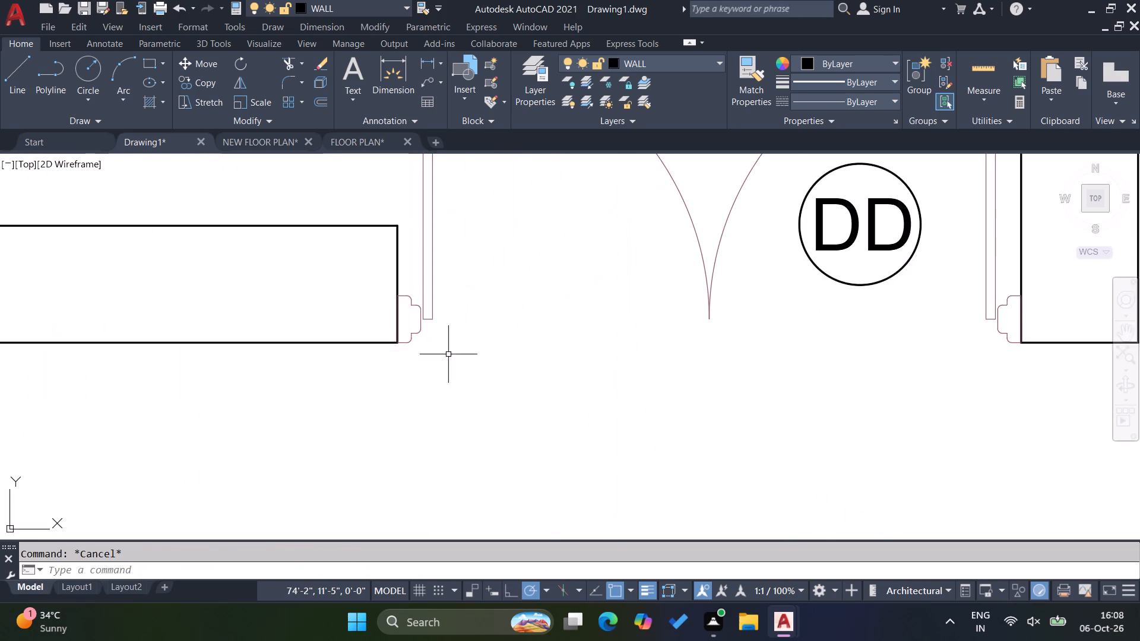
# Move the pasted puja window into the puja room's outer wall opening, its lower-left corner on the opening's lower-left corner.
pyautogui.scroll(-4, 632, 332)
pyautogui.scroll(-3, 451, 343)
pyautogui.scroll(4, 693, 480)
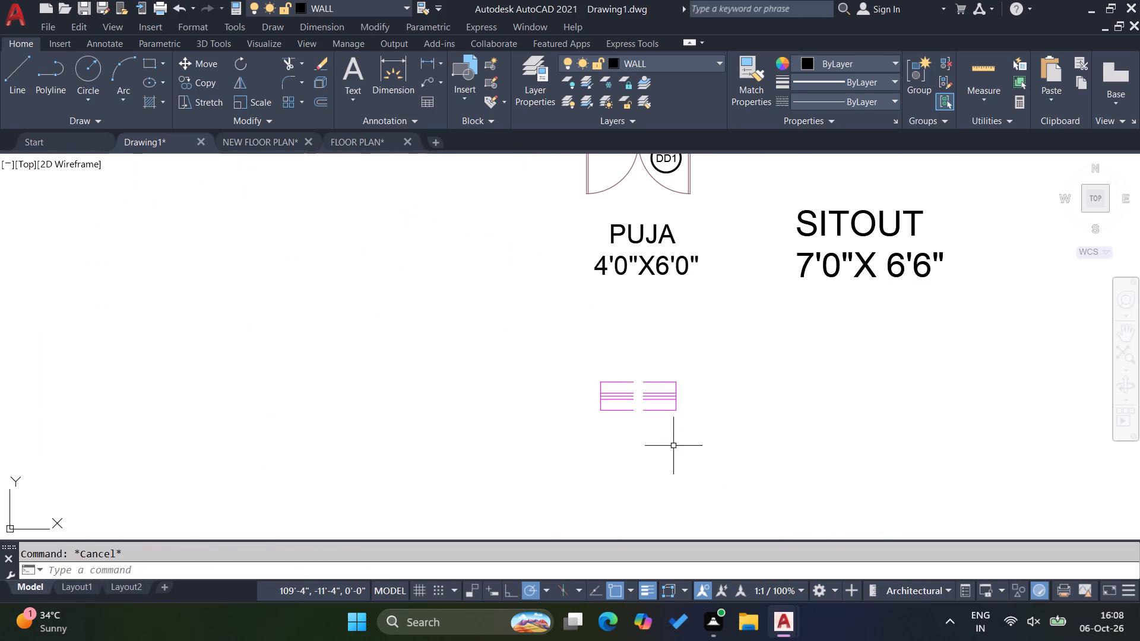
pyautogui.scroll(2, 667, 425)
pyautogui.moveTo(731, 439); pyautogui.dragTo(708, 422)
pyautogui.click(444, 246)
pyautogui.press('m')
pyautogui.press('Return')
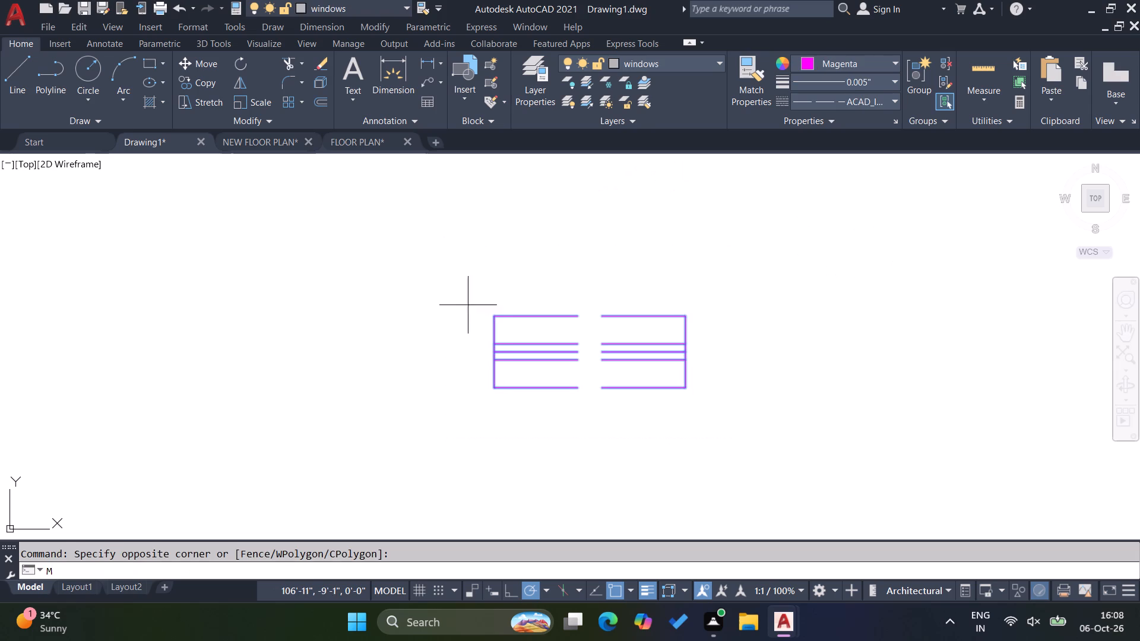
pyautogui.click(497, 391)
pyautogui.scroll(-5, 707, 421)
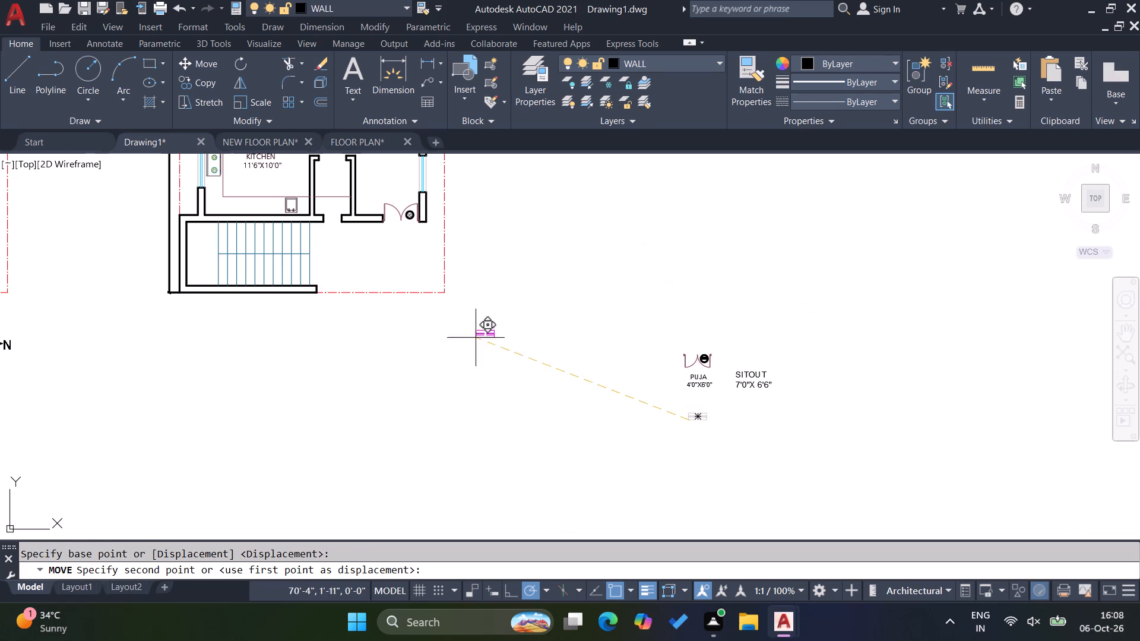
pyautogui.scroll(6, 321, 214)
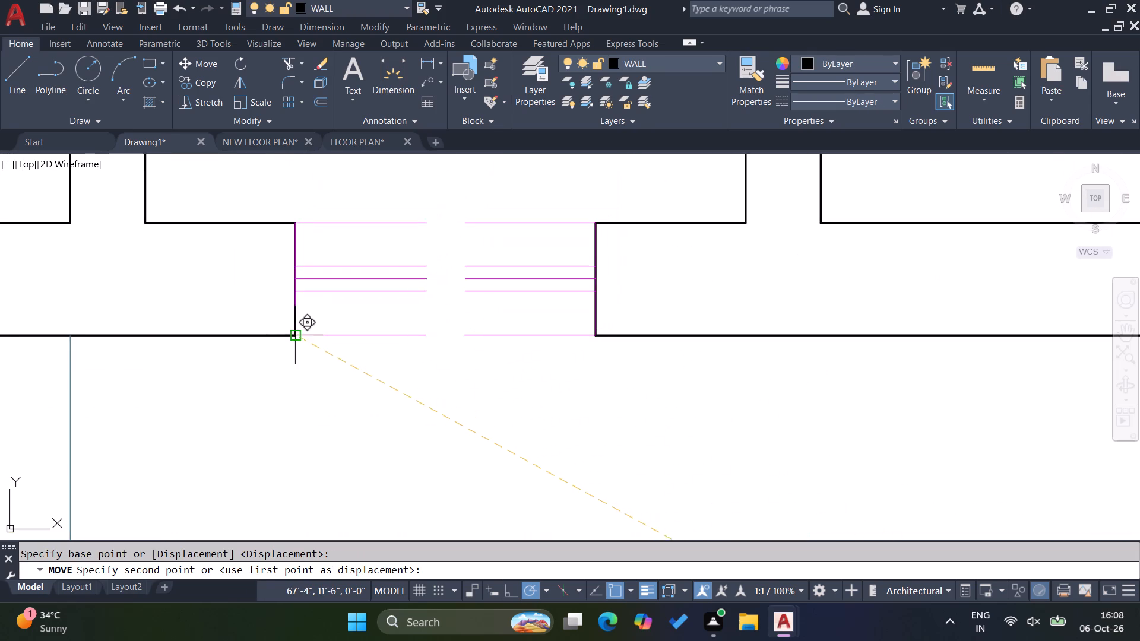
pyautogui.click(293, 338)
# Copy the puja window into the top wall opening of M.BEDROOM 1's A.TOILET and into the empty space beside the second floor plan.
pyautogui.scroll(-3, 433, 367)
pyautogui.moveTo(455, 376); pyautogui.dragTo(444, 370)
pyautogui.click(410, 306)
pyautogui.write('CO')
pyautogui.press('Return')
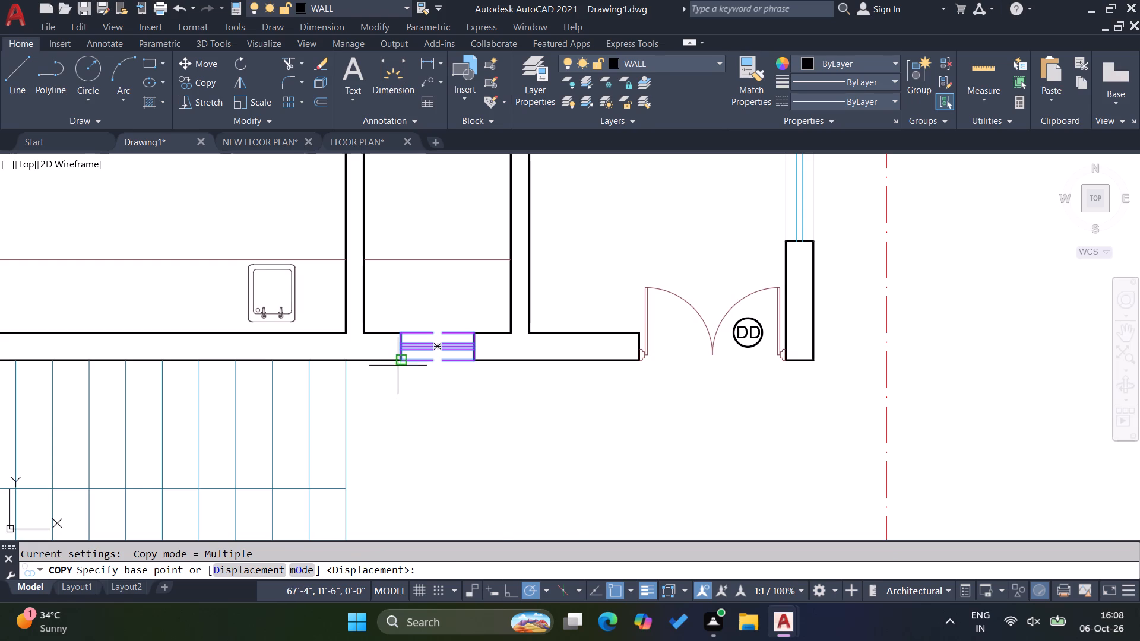
pyautogui.click(400, 363)
pyautogui.scroll(-6, 456, 429)
pyautogui.scroll(3, 463, 315)
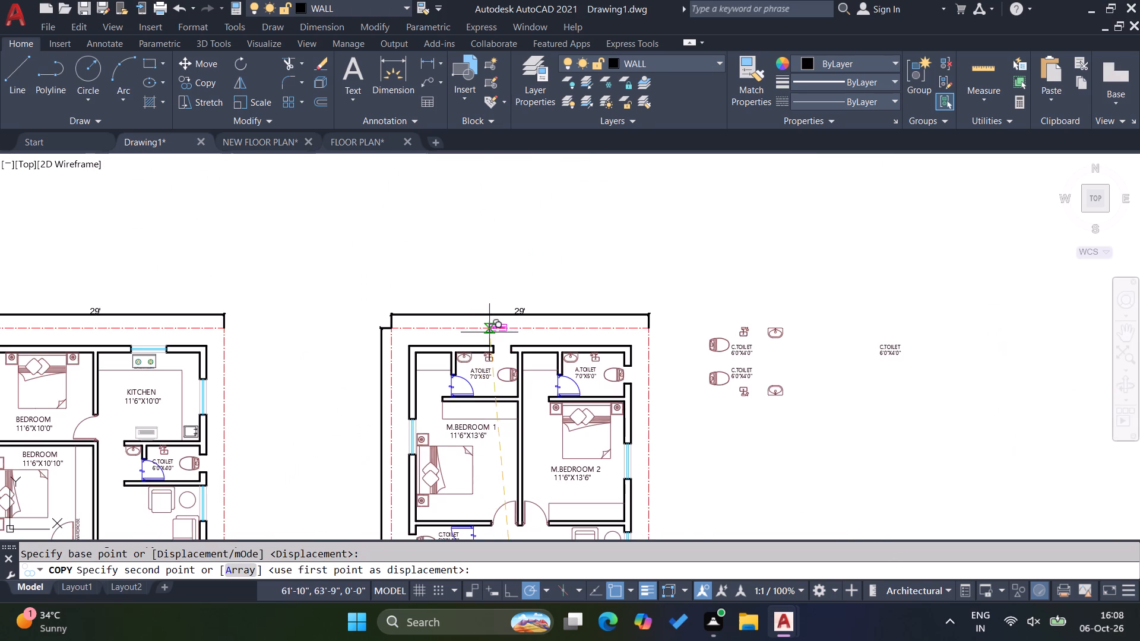
pyautogui.scroll(3, 498, 345)
pyautogui.click(463, 373)
pyautogui.scroll(-3, 614, 319)
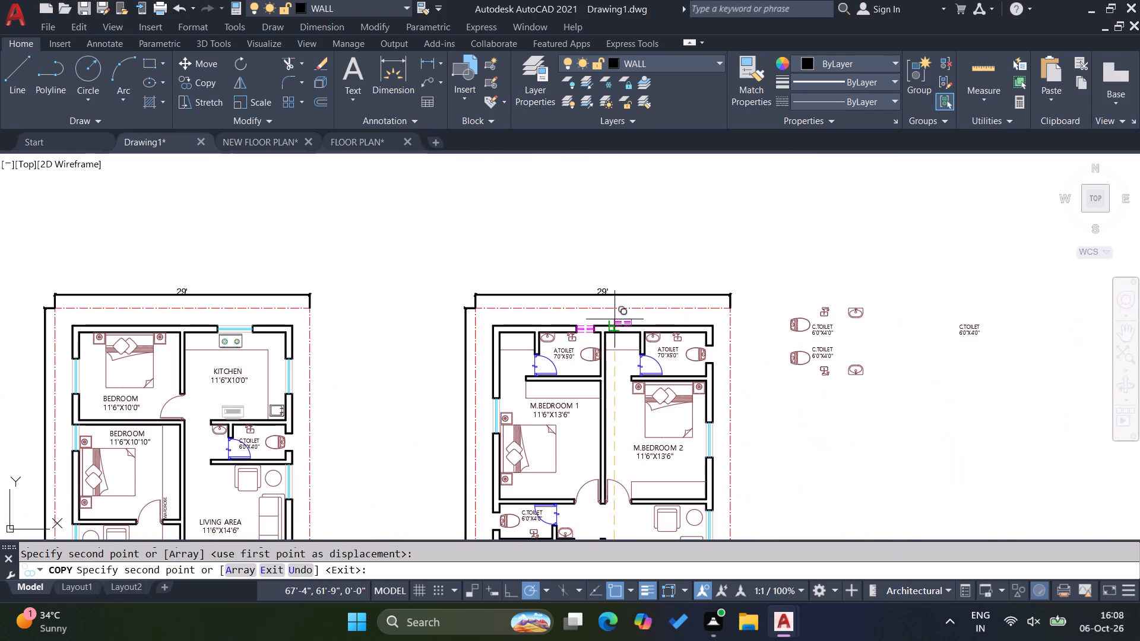
pyautogui.scroll(-1, 366, 319)
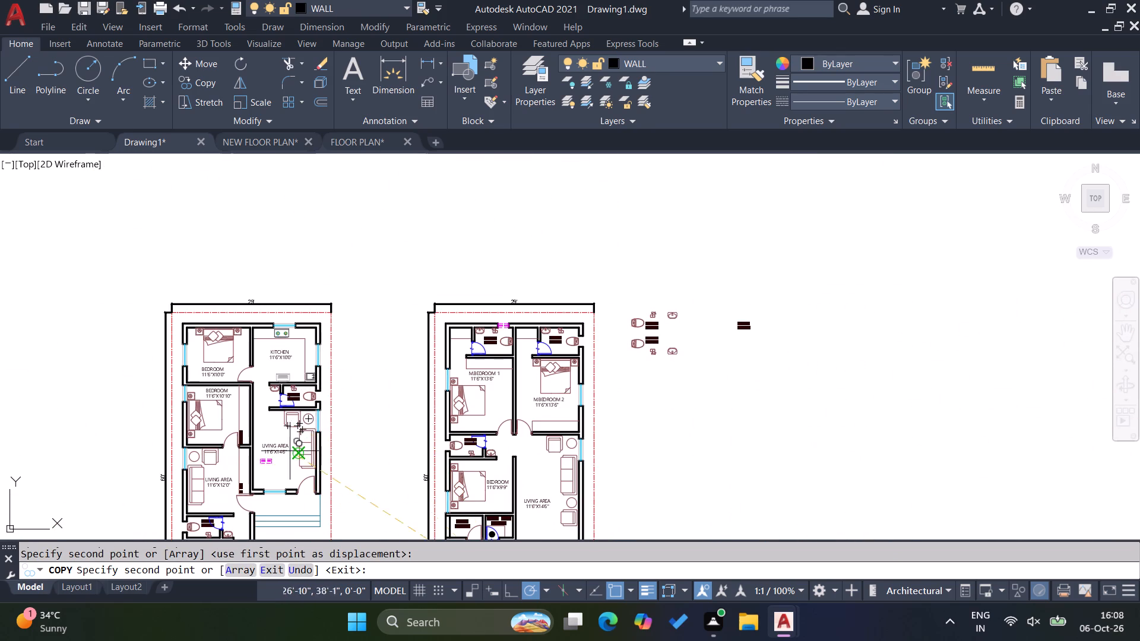
pyautogui.click(650, 414)
pyautogui.press('Escape')
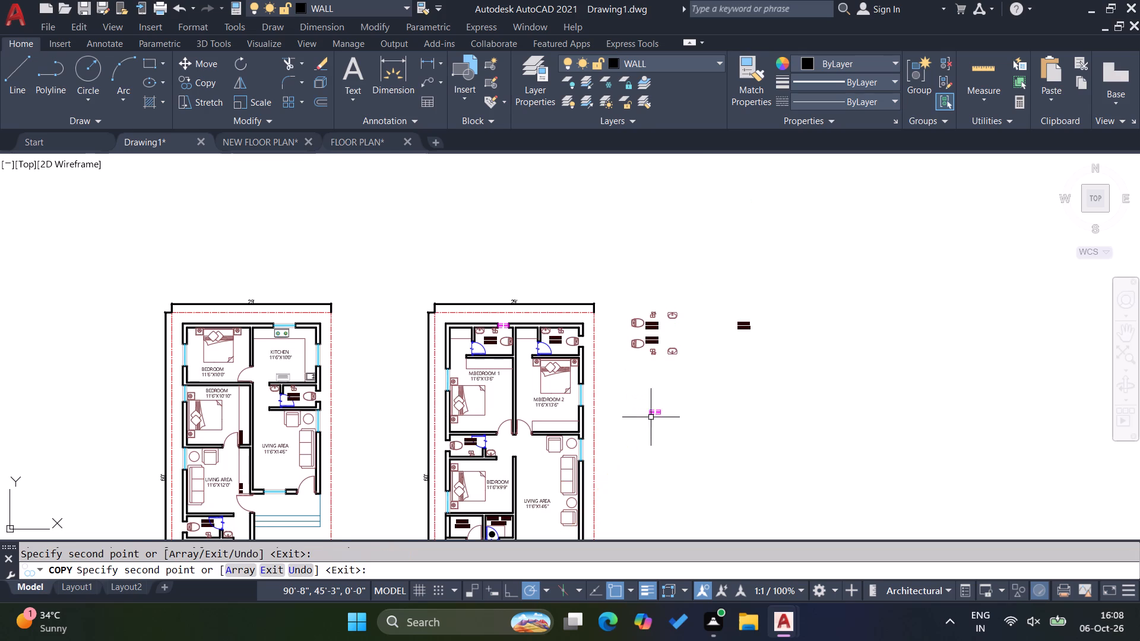
# Rotate the window copy beside the plan by 270° so it stands vertically.
pyautogui.scroll(2, 657, 419)
pyautogui.moveTo(680, 423); pyautogui.dragTo(672, 416)
pyautogui.click(586, 346)
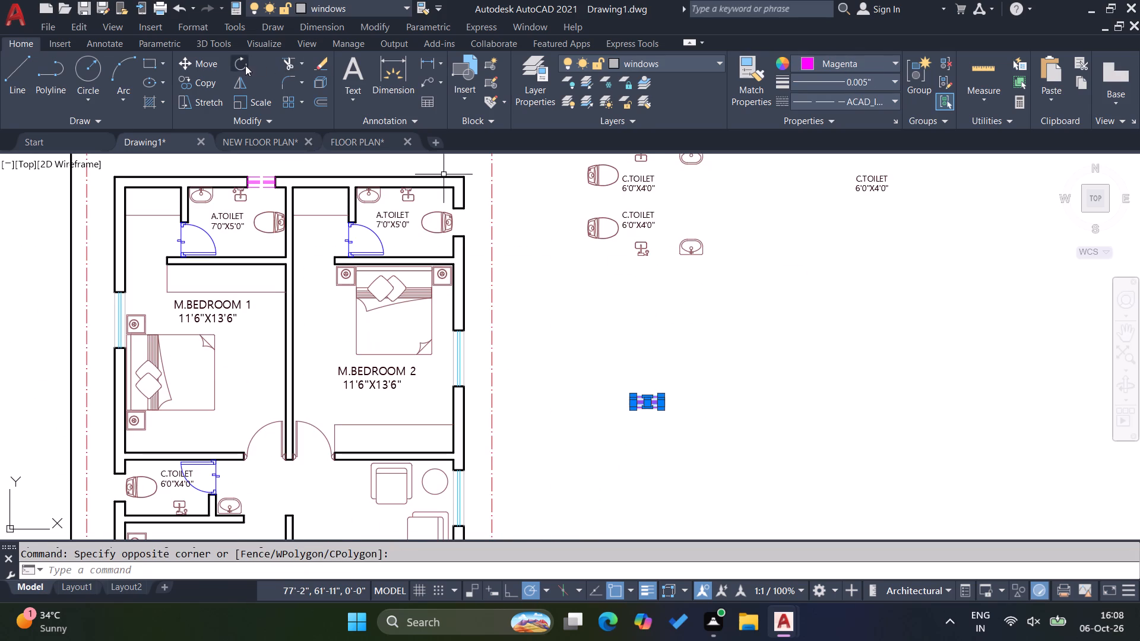
pyautogui.click(243, 65)
pyautogui.click(680, 406)
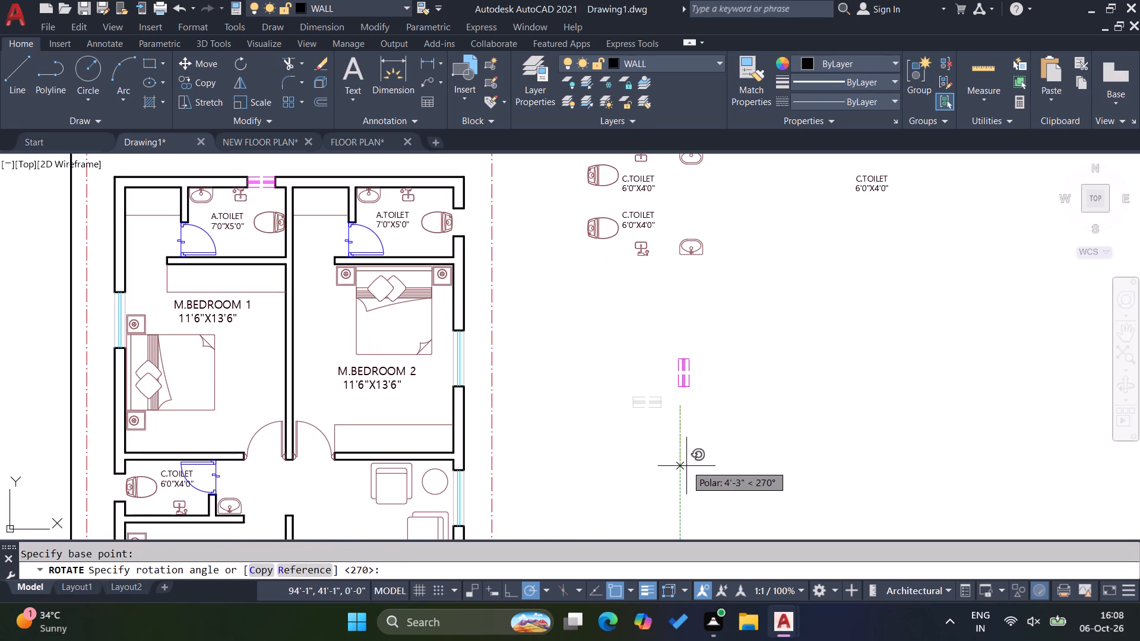
pyautogui.click(688, 467)
# Move the rotated window into the outer wall opening of M.BEDROOM 2's A.TOILET, its lower-left corner on the opening's inner lower corner.
pyautogui.click(711, 434)
pyautogui.click(597, 299)
pyautogui.press('m')
pyautogui.press('Return')
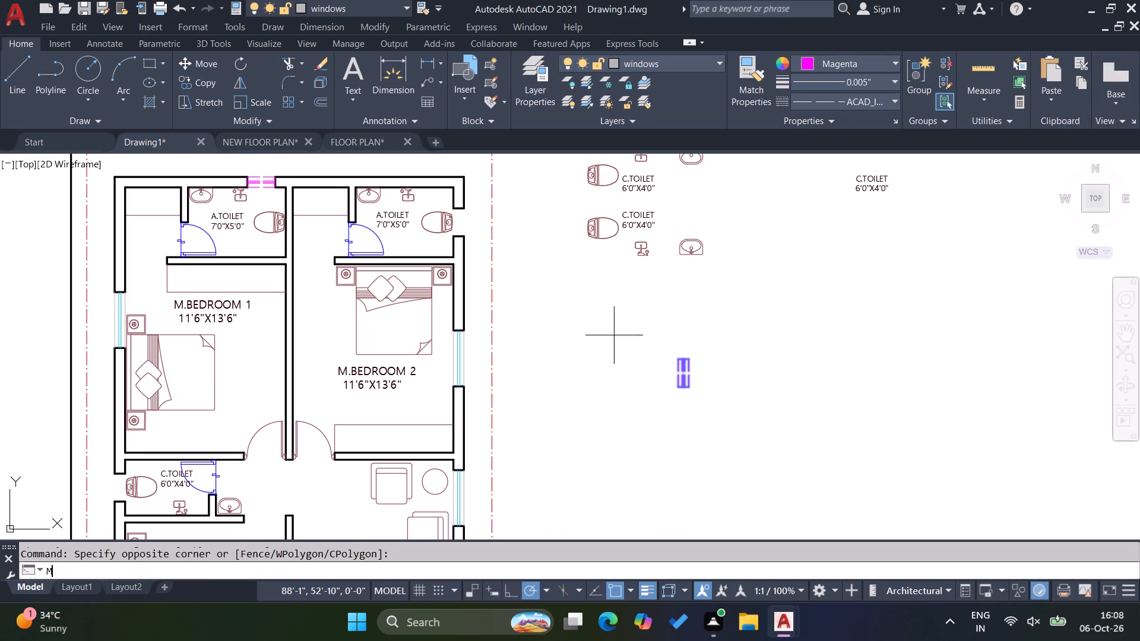
pyautogui.scroll(3, 660, 387)
pyautogui.click(707, 387)
pyautogui.scroll(-3, 791, 394)
pyautogui.scroll(3, 541, 232)
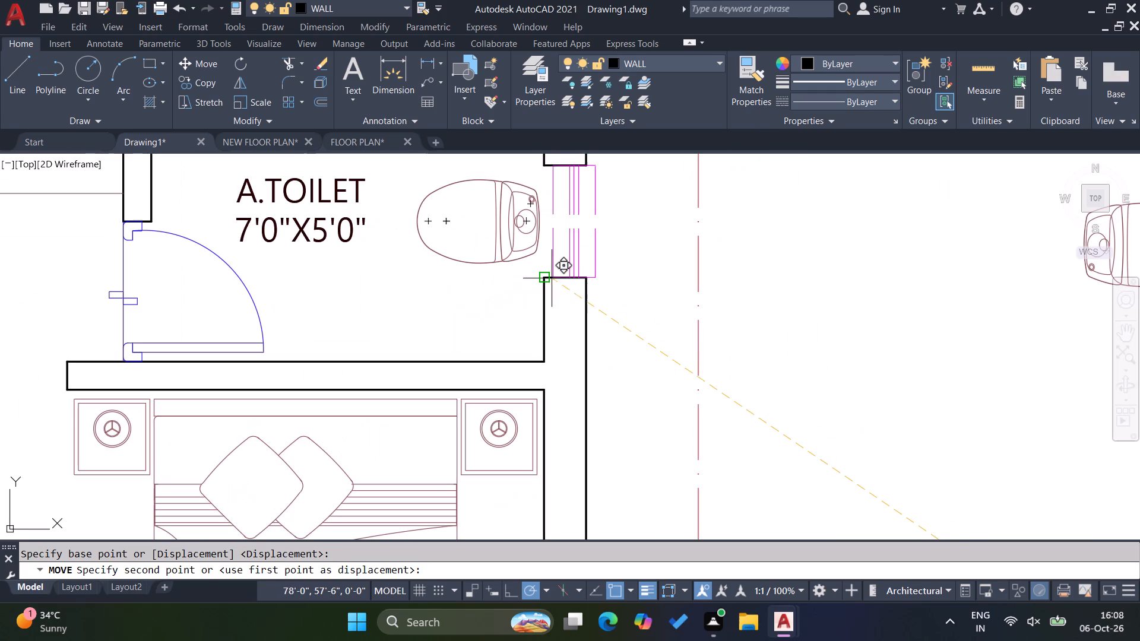
pyautogui.click(542, 280)
# Copy the vertical window from M.BEDROOM 2's A.TOILET into the C.TOILET's outer wall opening in the second floor plan.
pyautogui.click(601, 268)
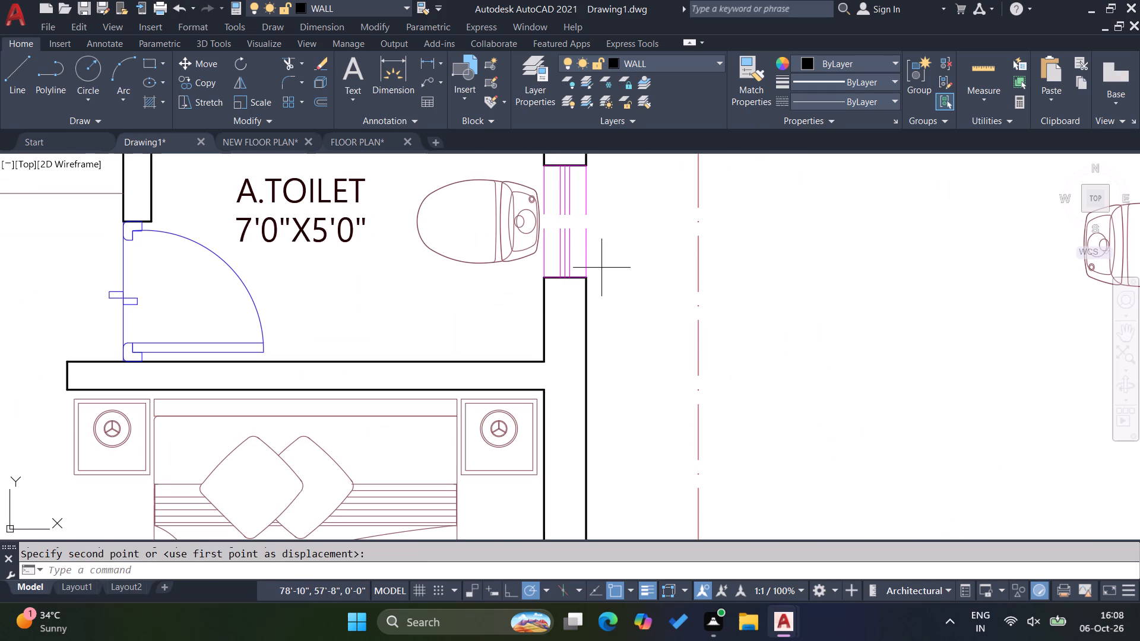
pyautogui.click(517, 262)
pyautogui.write('CO')
pyautogui.press('Return')
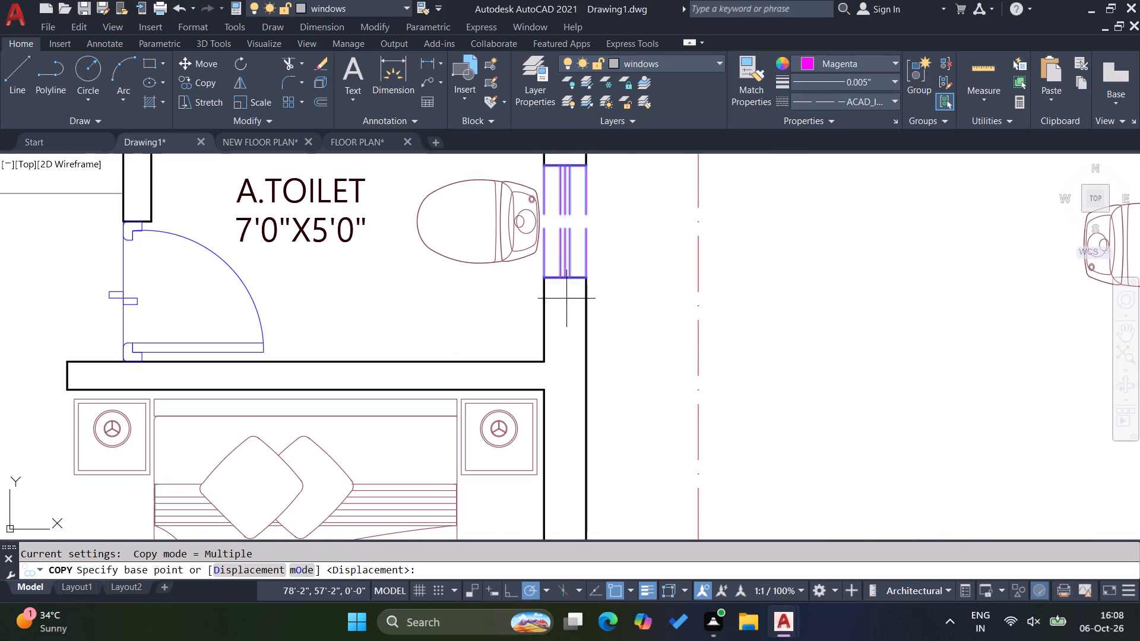
pyautogui.click(541, 279)
pyautogui.scroll(-5, 663, 279)
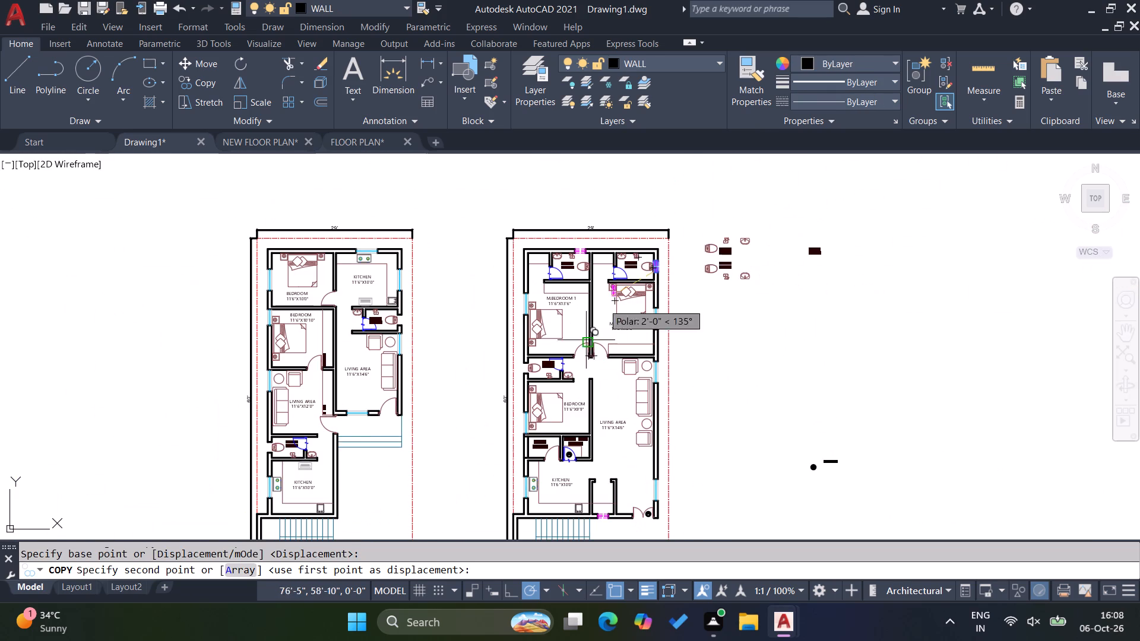
pyautogui.scroll(3, 507, 393)
pyautogui.scroll(3, 572, 324)
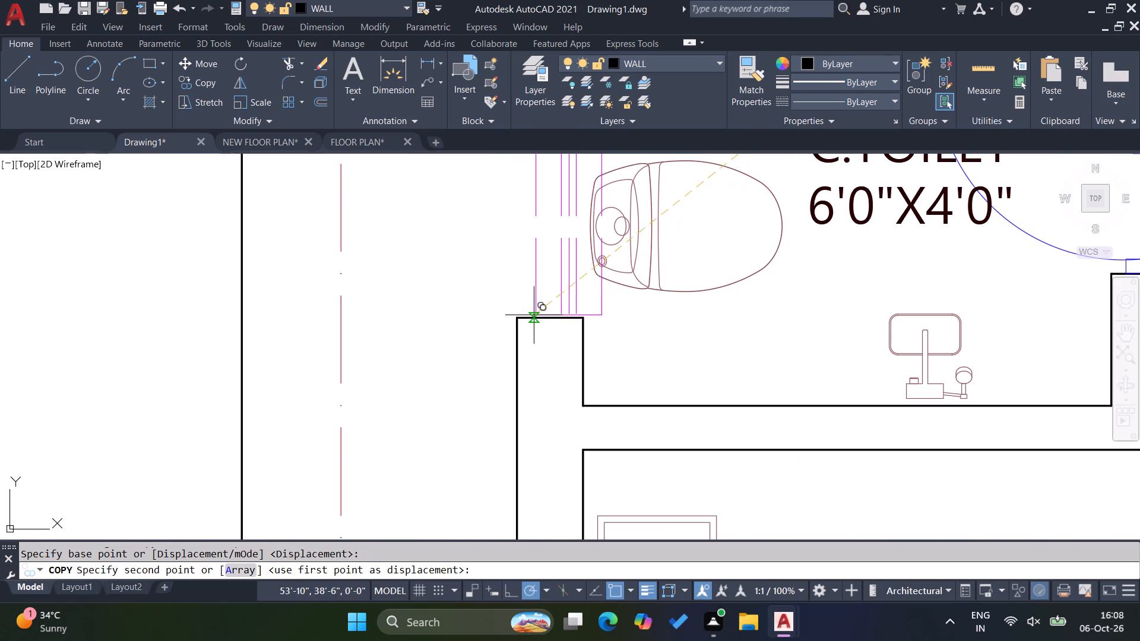
pyautogui.click(517, 316)
# Place further copies of the vertical window in the outer wall openings of both C.TOILETs in the adjacent two-kitchen floor plan.
pyautogui.scroll(-5, 593, 361)
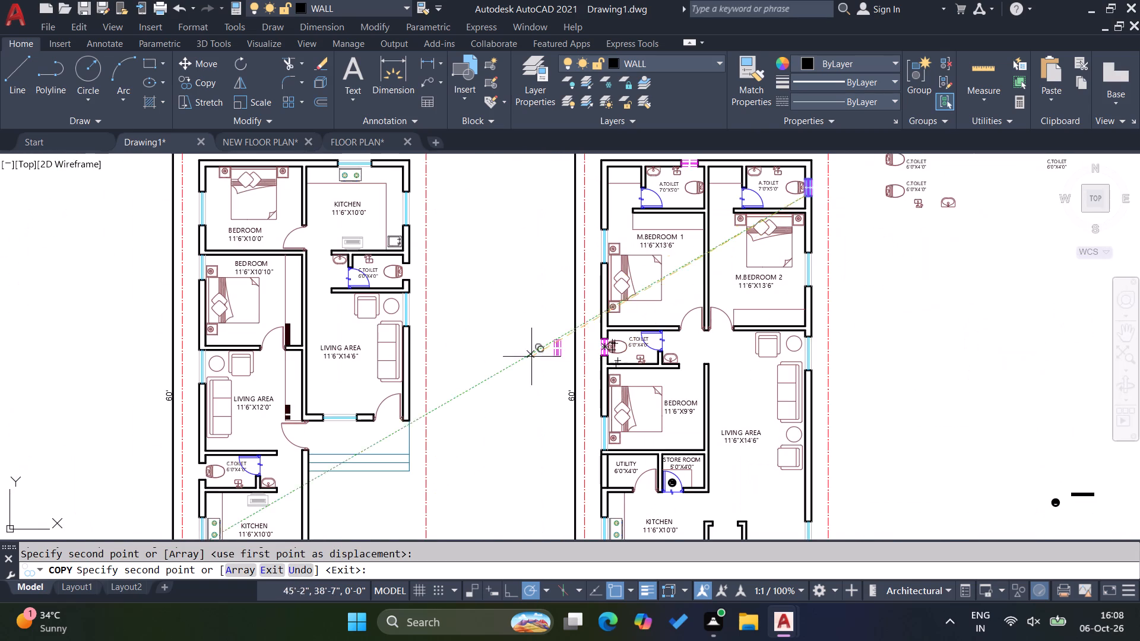
pyautogui.scroll(4, 190, 487)
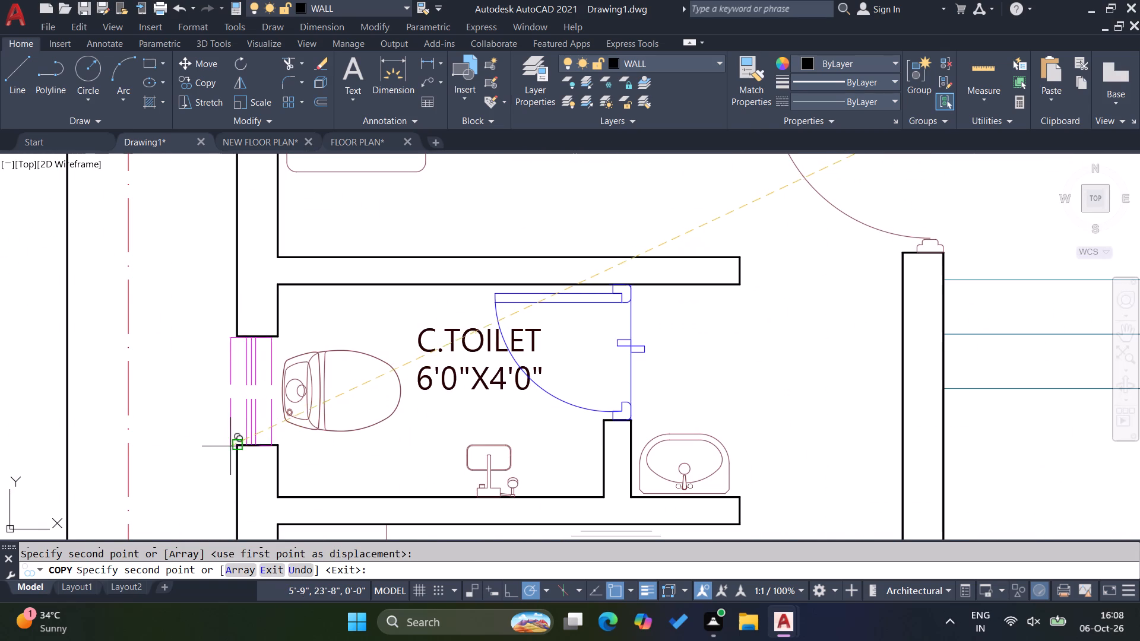
pyautogui.click(235, 446)
pyautogui.scroll(-3, 202, 457)
pyautogui.scroll(-2, 452, 477)
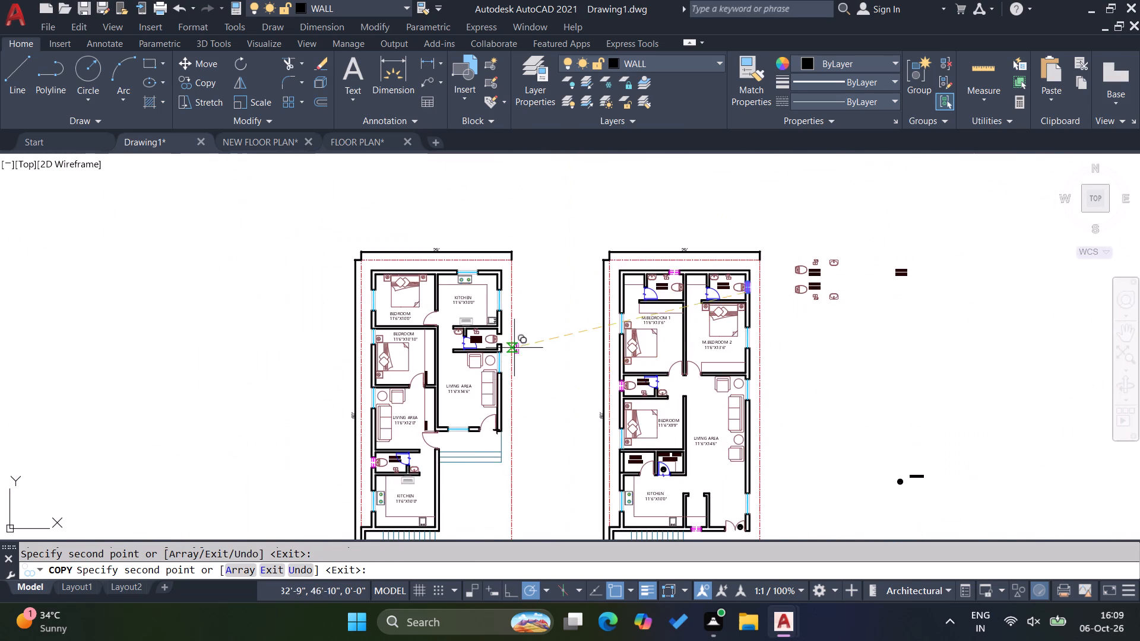
pyautogui.scroll(3, 508, 338)
pyautogui.scroll(3, 455, 356)
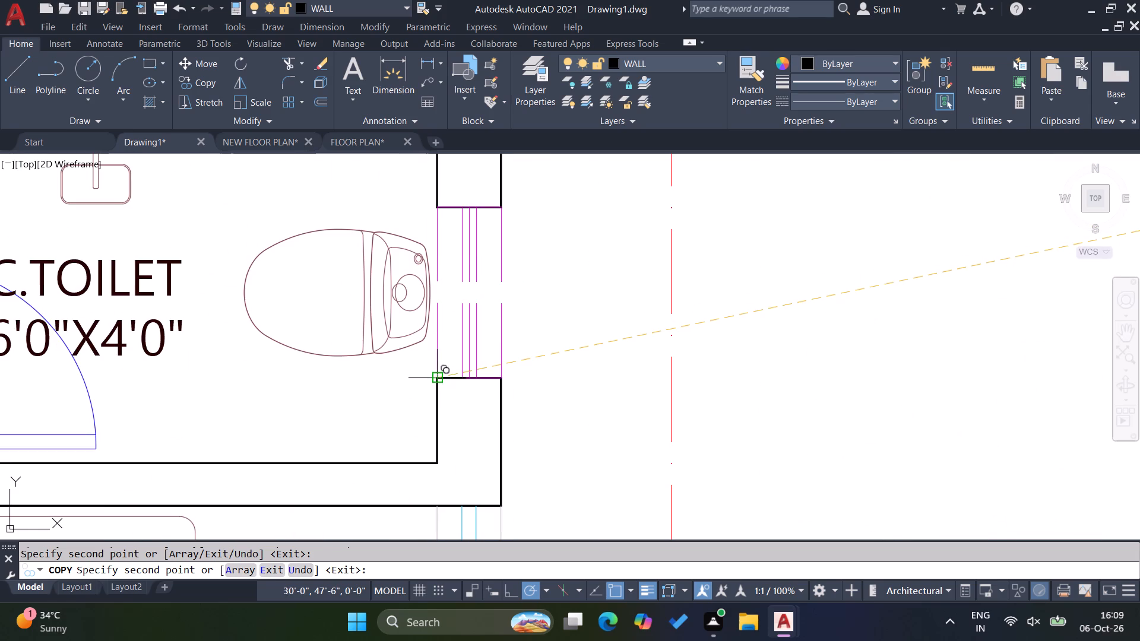
pyautogui.click(435, 379)
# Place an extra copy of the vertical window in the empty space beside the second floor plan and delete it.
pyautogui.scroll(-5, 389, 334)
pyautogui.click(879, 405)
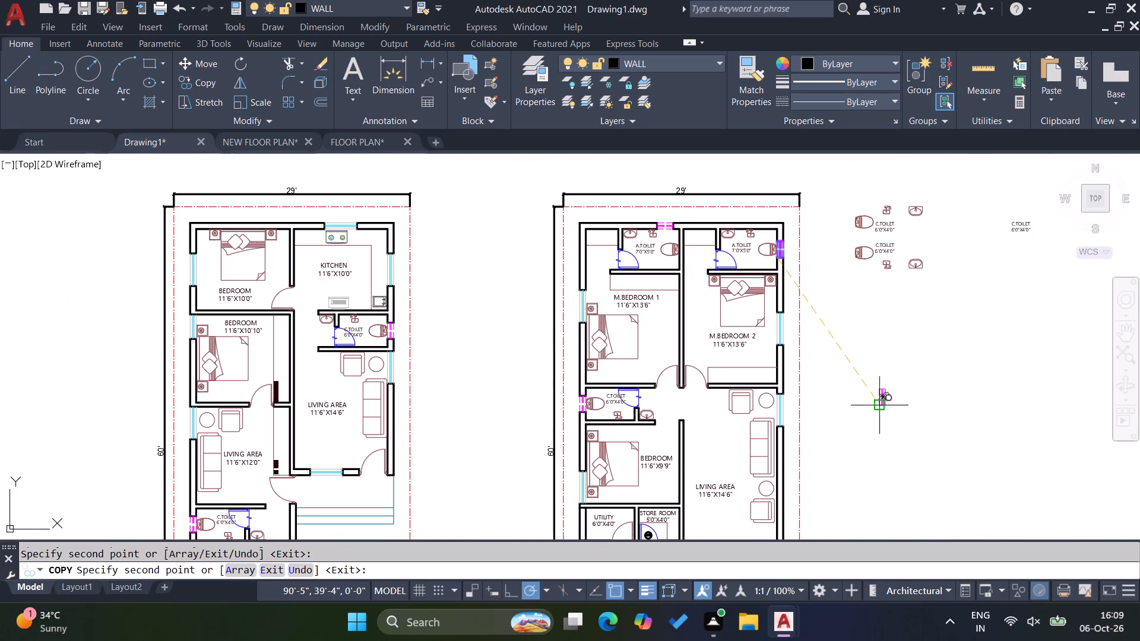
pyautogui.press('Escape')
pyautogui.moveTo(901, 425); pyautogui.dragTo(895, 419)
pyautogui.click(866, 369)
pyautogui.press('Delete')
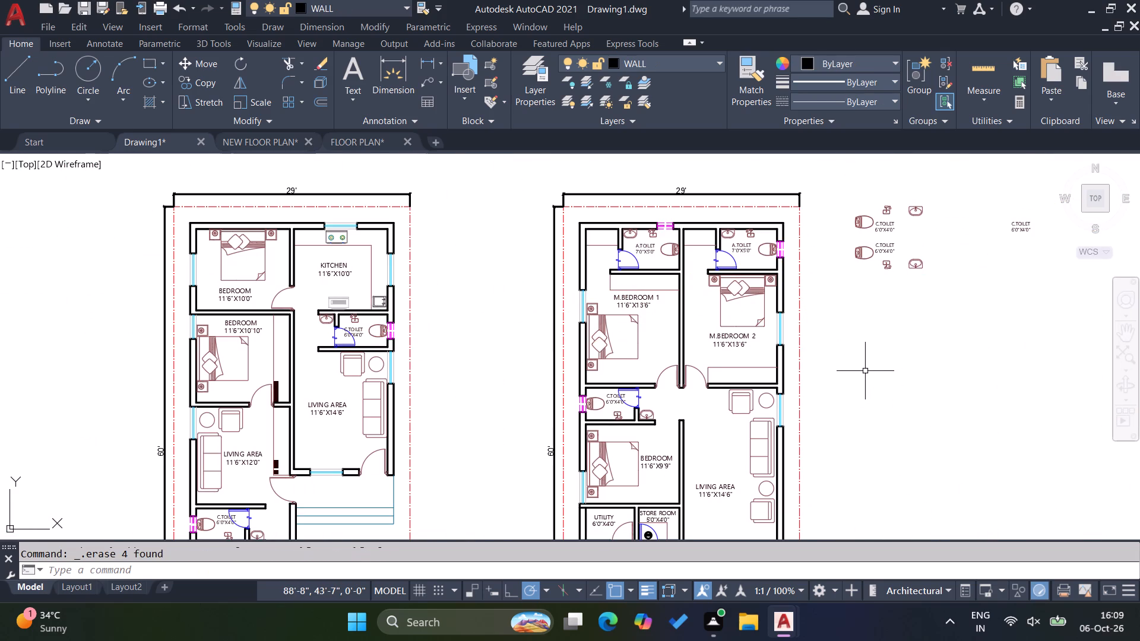
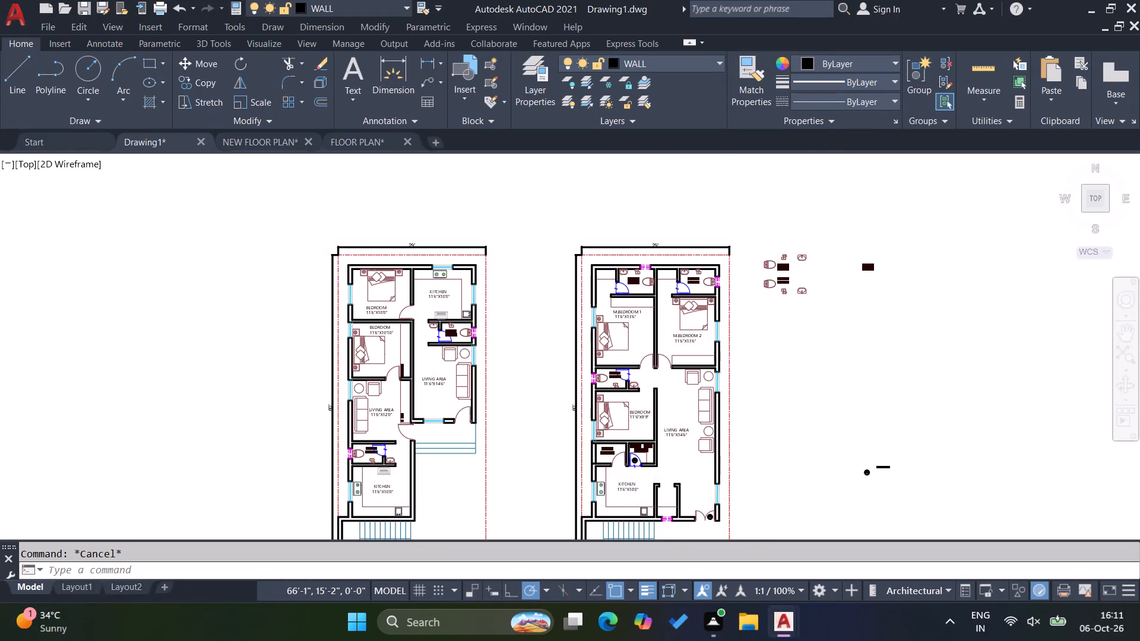
# Copy the double door with its DD1 tag and the PUJA 4'0"X6'0" label into the puja room, fitted to its door opening.
pyautogui.scroll(1, 655, 505)
pyautogui.scroll(-4, 630, 402)
pyautogui.scroll(6, 717, 474)
pyautogui.moveTo(752, 447); pyautogui.dragTo(735, 420)
pyautogui.click(588, 243)
pyautogui.write('CO')
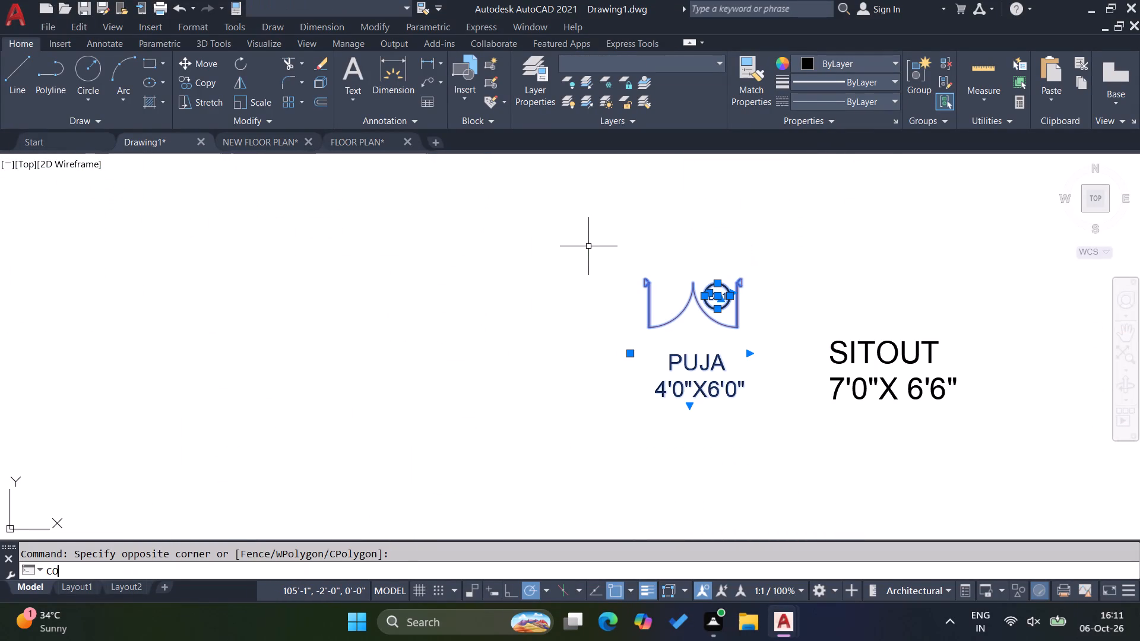
pyautogui.press('Return')
pyautogui.scroll(3, 659, 291)
pyautogui.click(591, 243)
pyautogui.scroll(-2, 762, 336)
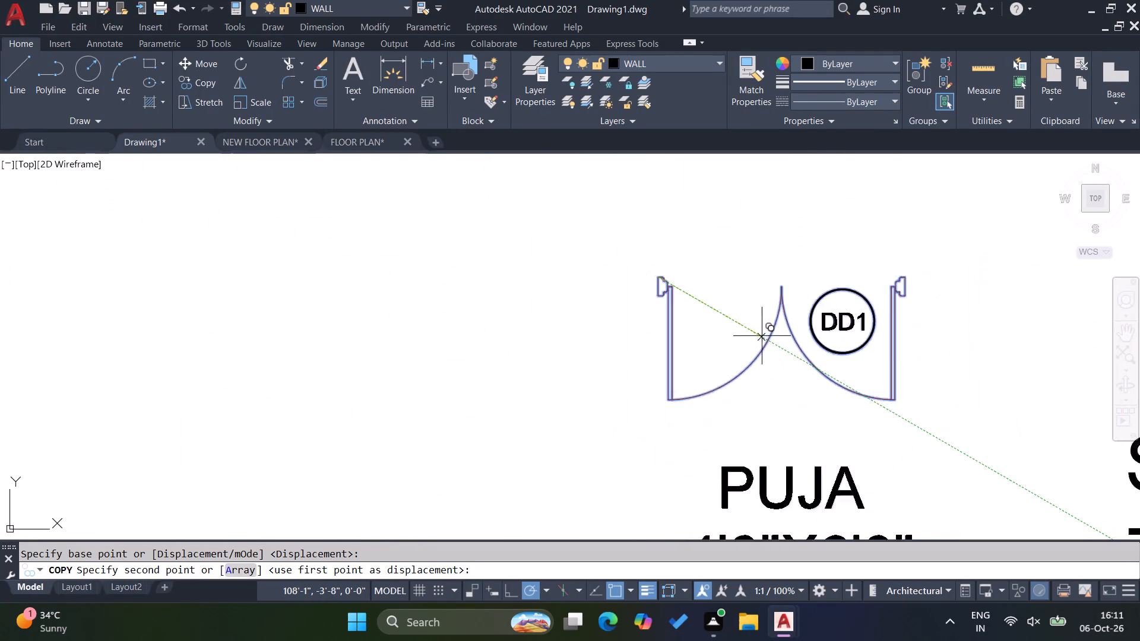
pyautogui.scroll(-5, 763, 338)
pyautogui.scroll(-3, 683, 354)
pyautogui.scroll(2, 551, 266)
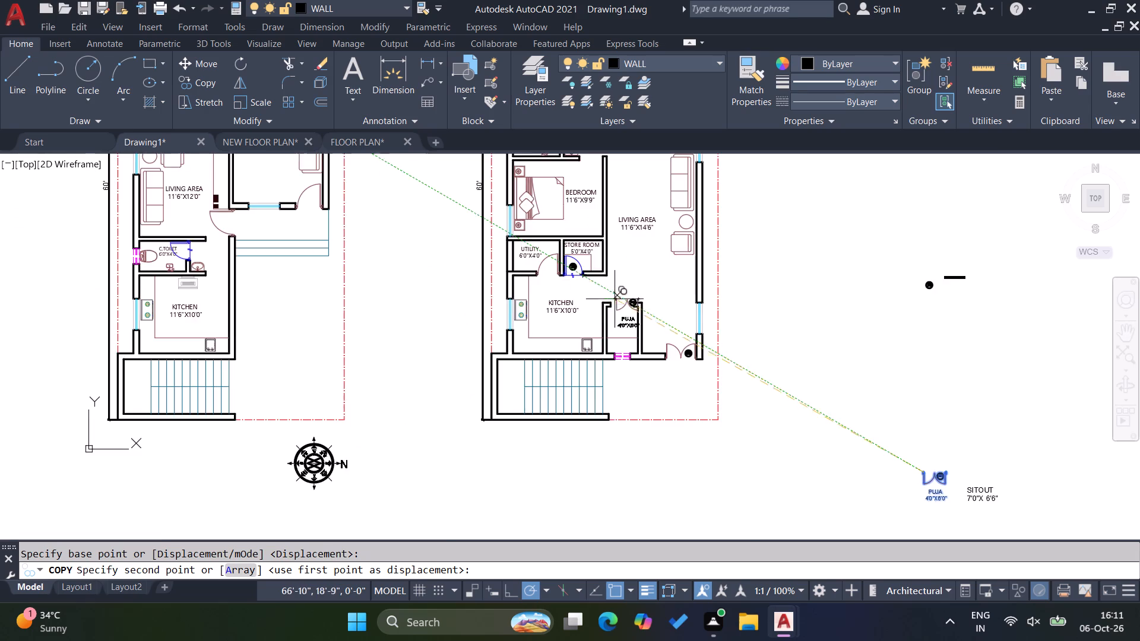
pyautogui.scroll(6, 614, 303)
pyautogui.click(544, 290)
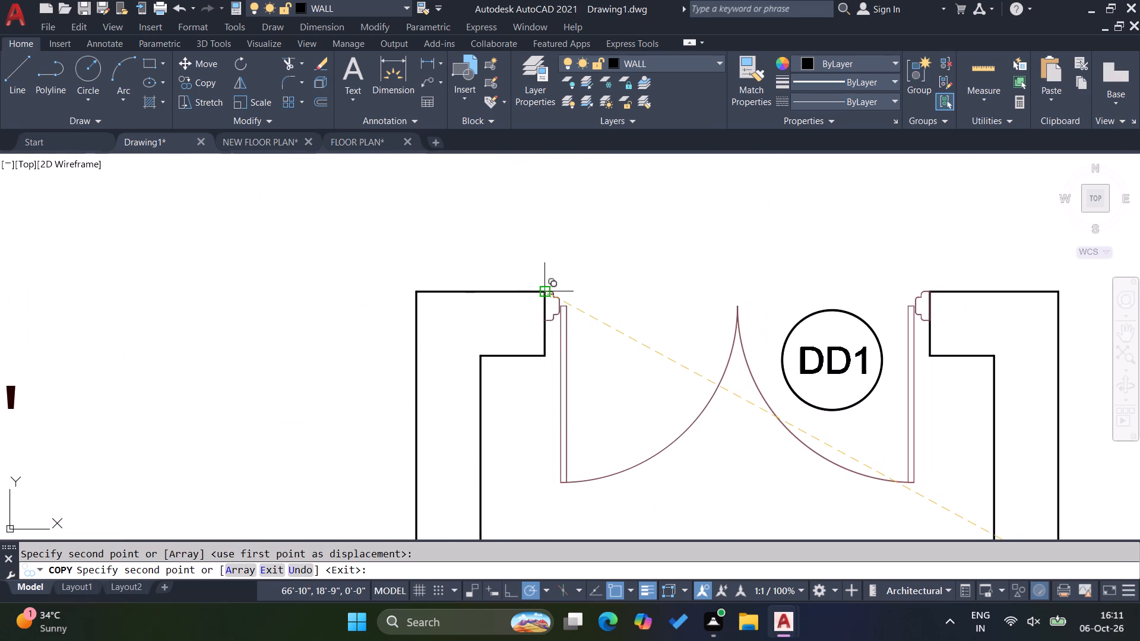
pyautogui.scroll(-3, 544, 292)
pyautogui.press('Escape')
pyautogui.press('Escape')
pyautogui.scroll(-3, 577, 303)
pyautogui.press('Escape')
pyautogui.press('Escape')
pyautogui.scroll(-2, 628, 361)
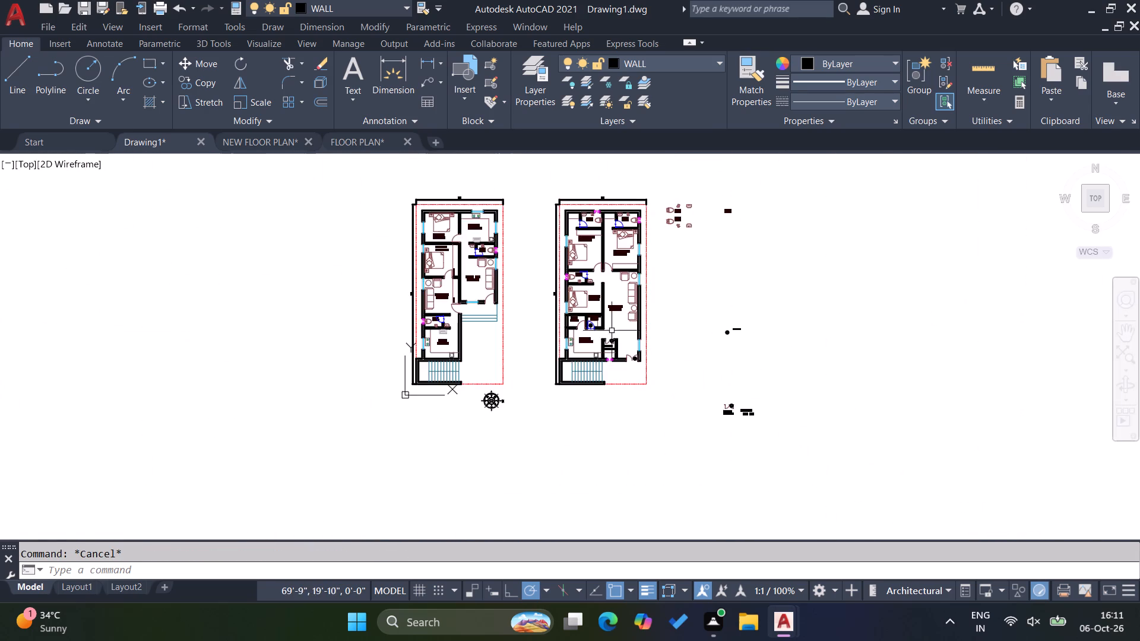
# Copy the living area's TV UNIT outline and label from the second framed plan in the FLOOR PLAN drawing.
pyautogui.scroll(3, 612, 331)
pyautogui.scroll(-3, 630, 391)
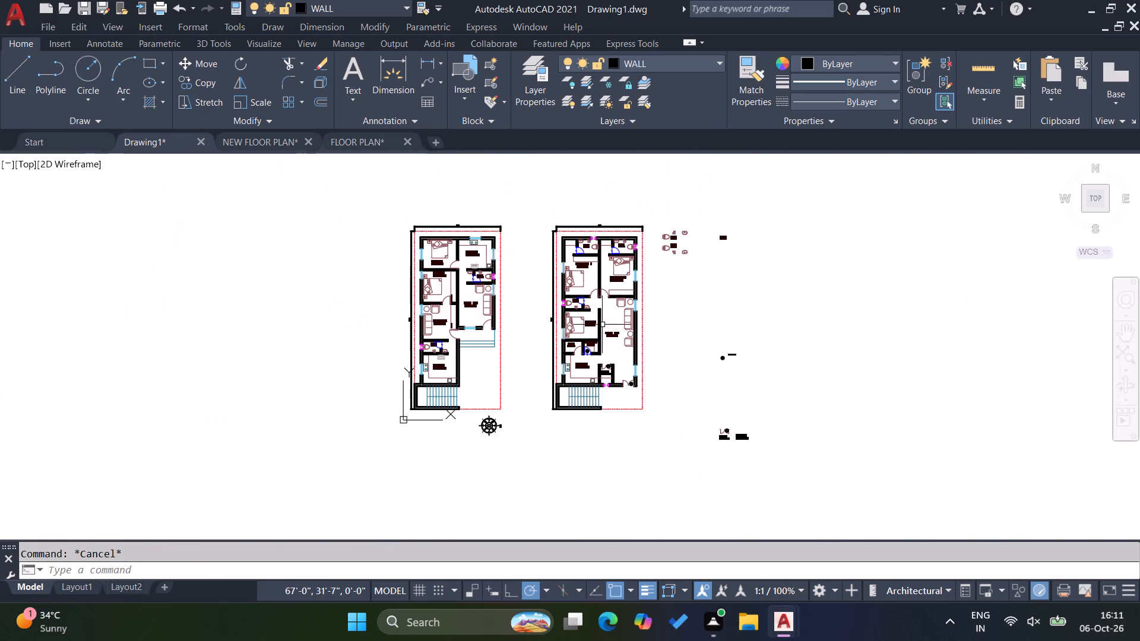
pyautogui.click(346, 135)
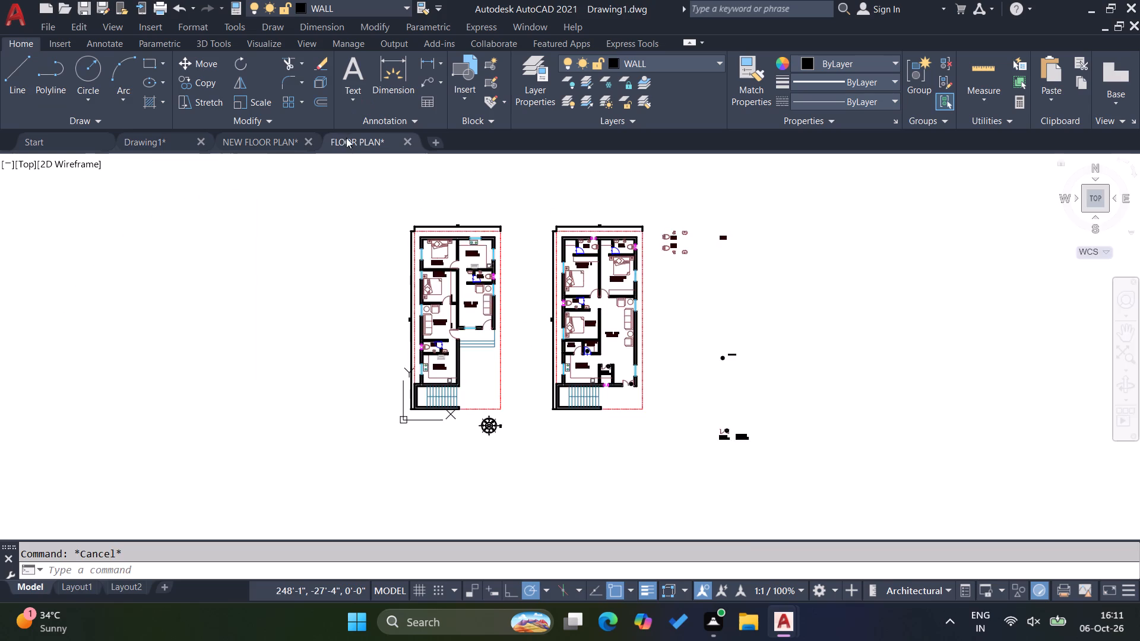
pyautogui.scroll(-2, 672, 358)
pyautogui.scroll(-4, 549, 319)
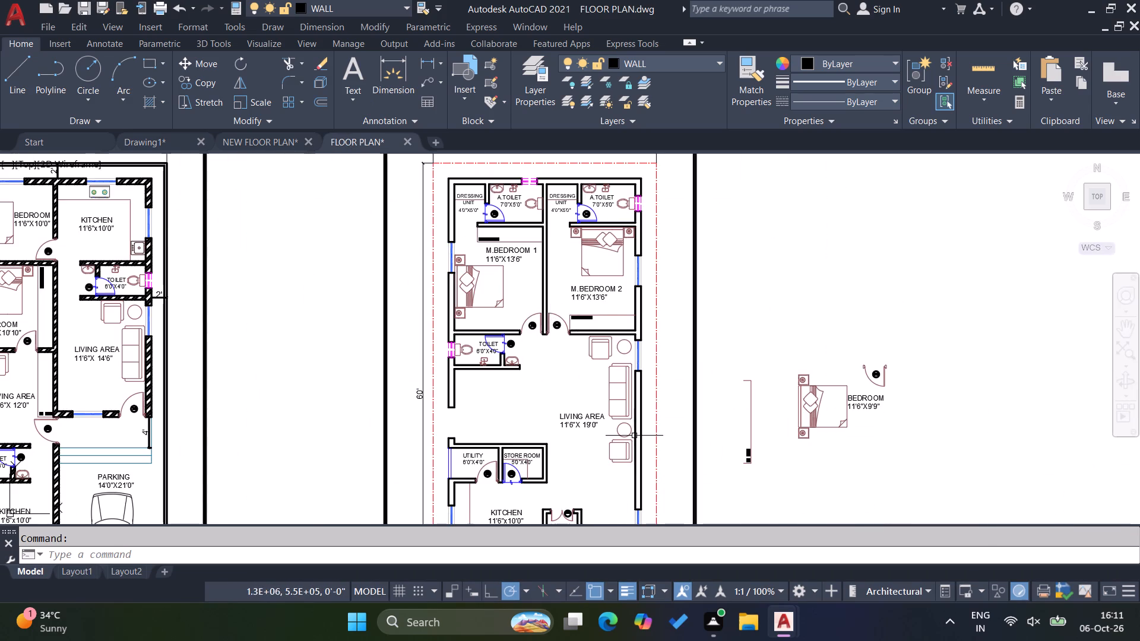
pyautogui.scroll(-6, 615, 407)
pyautogui.scroll(4, 604, 340)
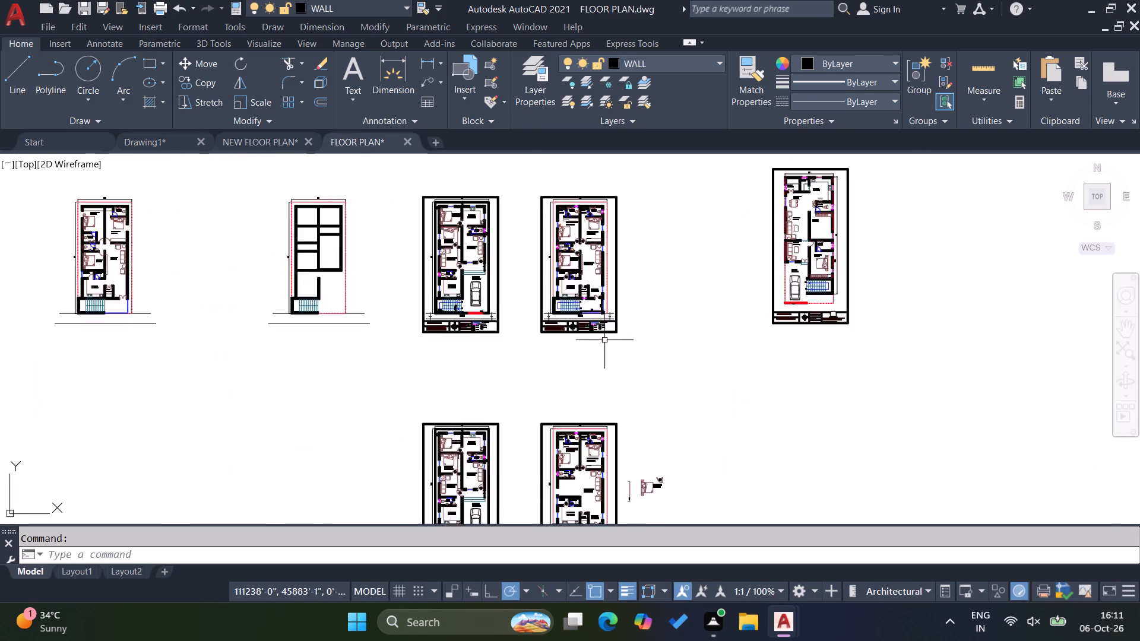
pyautogui.scroll(4, 564, 189)
pyautogui.scroll(2, 559, 504)
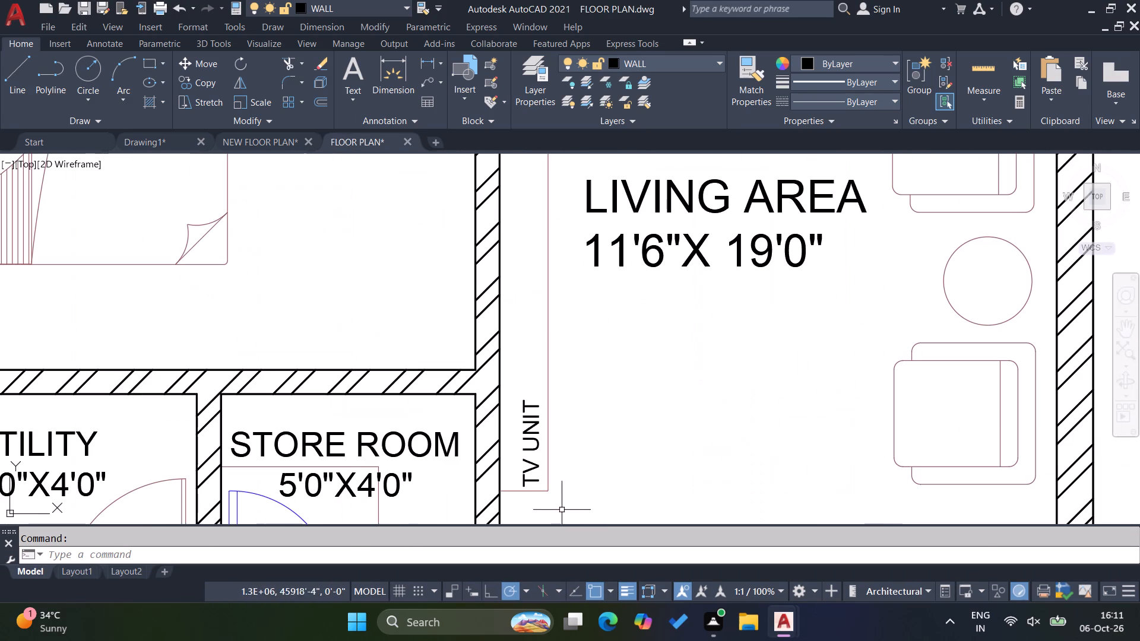
pyautogui.moveTo(562, 510); pyautogui.dragTo(560, 505)
pyautogui.click(519, 420)
pyautogui.scroll(-3, 558, 464)
pyautogui.scroll(4, 552, 333)
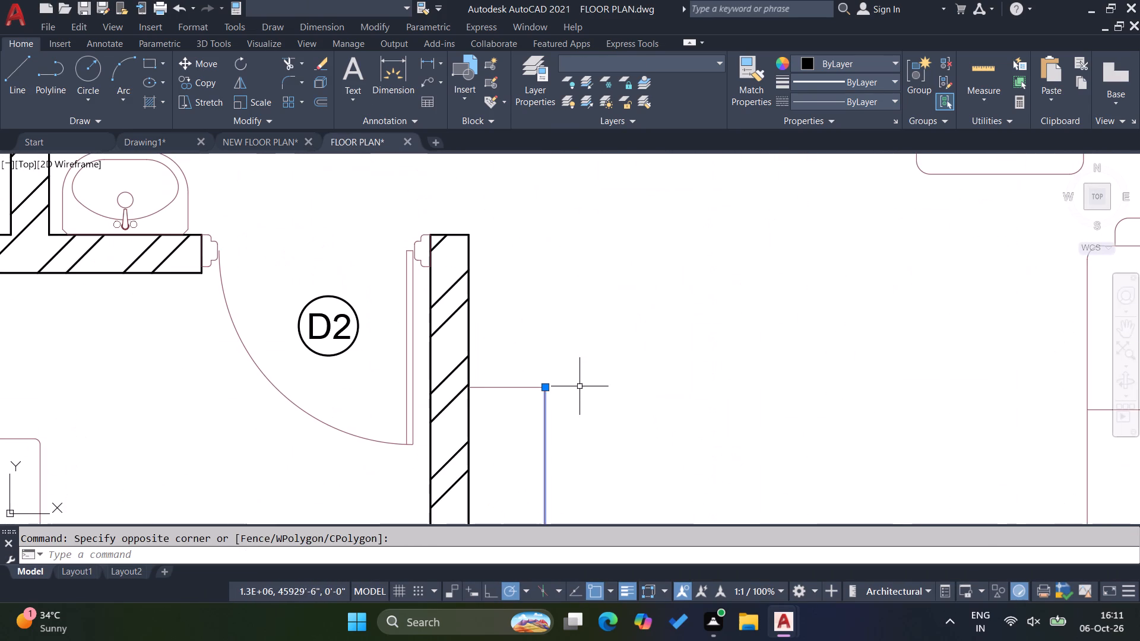
pyautogui.moveTo(579, 403); pyautogui.dragTo(574, 402)
pyautogui.click(521, 336)
pyautogui.scroll(-3, 638, 373)
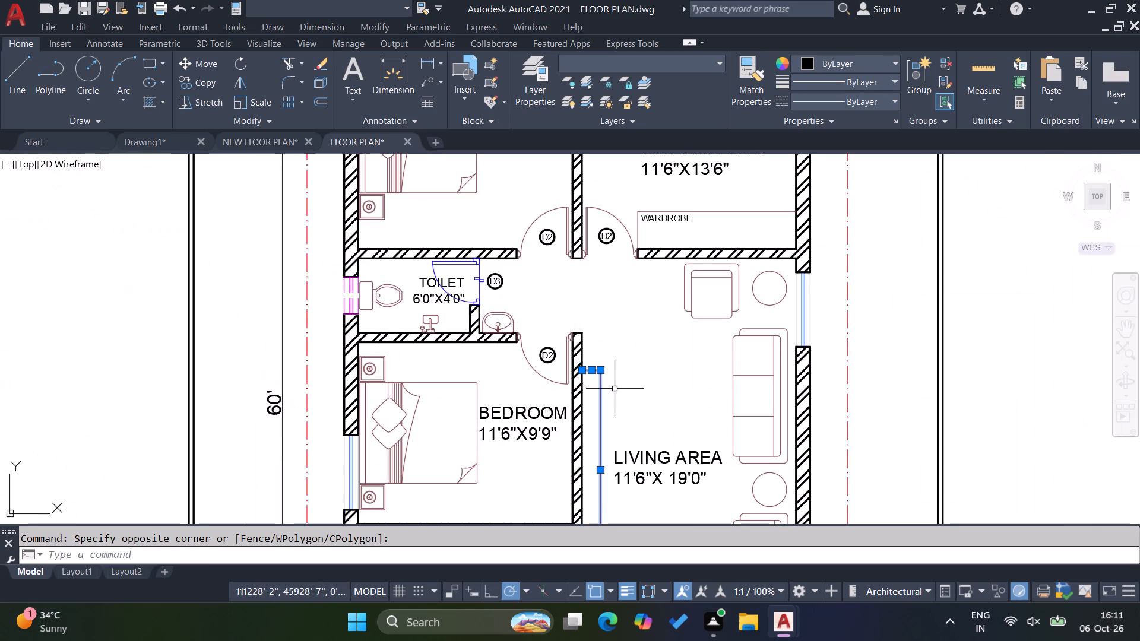
pyautogui.hotkey('ctrl', 'c')
# Paste the TV UNIT into Drawing1's second floor plan, in the LIVING AREA against the wall beside the BEDROOM and STORE ROOM.
pyautogui.click(176, 140)
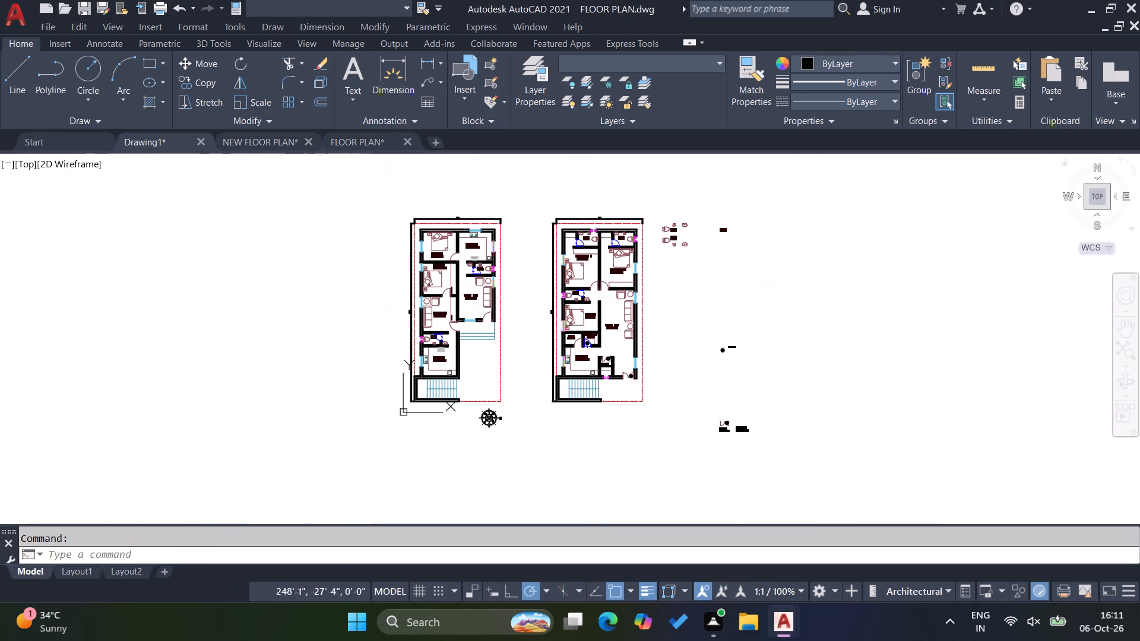
pyautogui.hotkey('ctrl', 'v')
pyautogui.scroll(3, 600, 338)
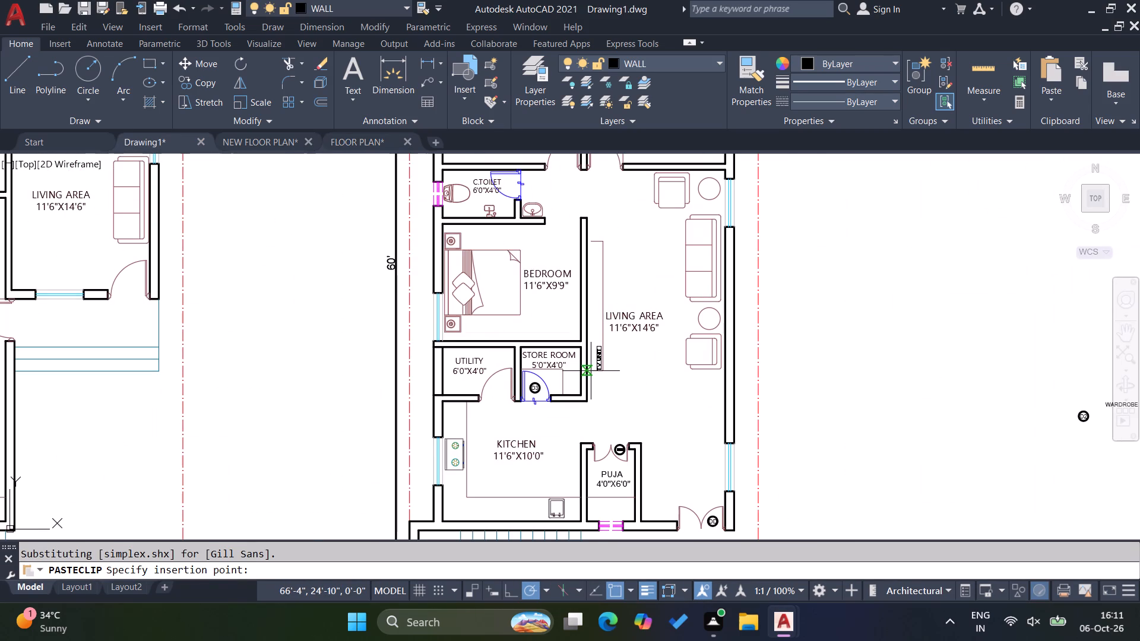
pyautogui.scroll(4, 589, 375)
pyautogui.click(563, 345)
pyautogui.press('Escape')
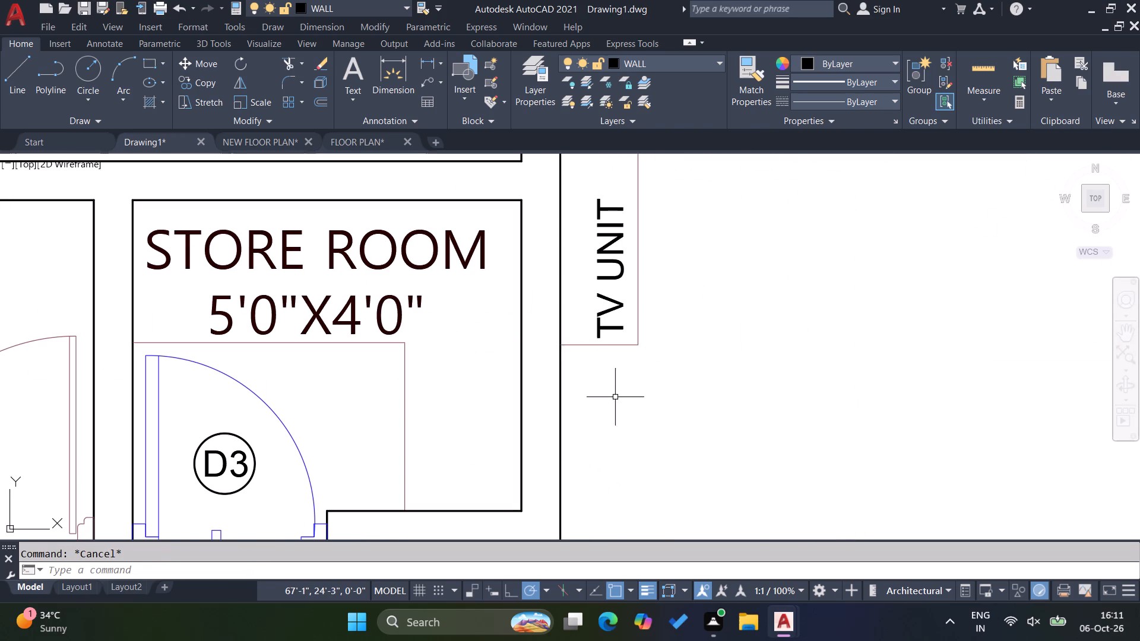
pyautogui.scroll(-5, 614, 398)
pyautogui.press('Escape')
pyautogui.press('Escape')
pyautogui.press('Escape')
pyautogui.scroll(-1, 609, 344)
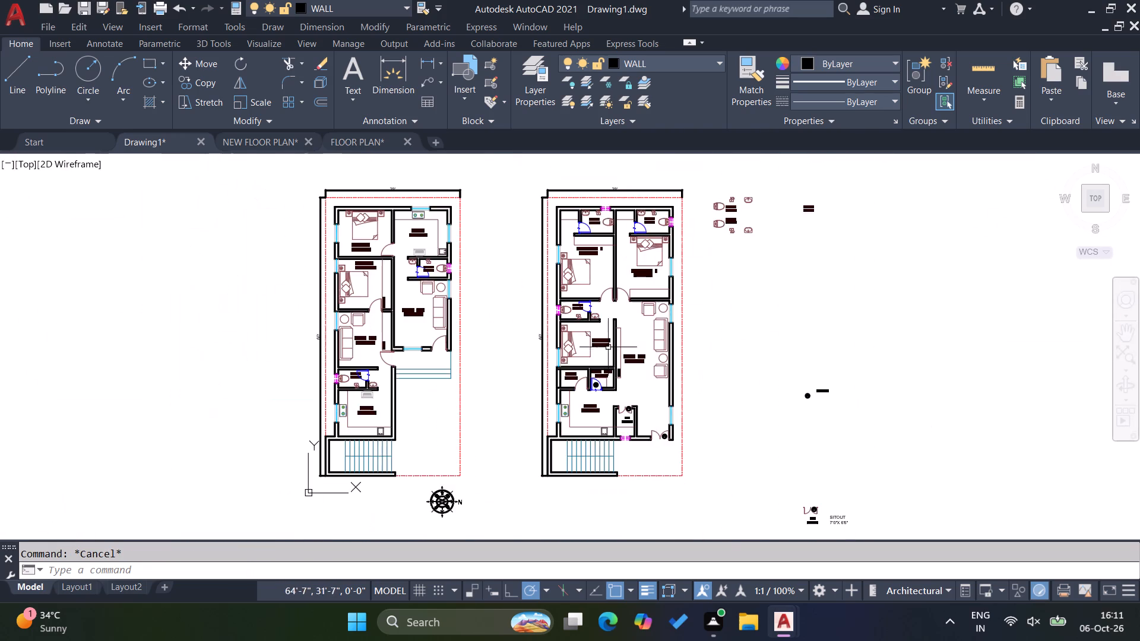
# Move the SITOUT 7'0"X 6'6" label into the space between the puja room and outer wall, above the DD entrance door.
pyautogui.scroll(4, 637, 419)
pyautogui.scroll(-1, 558, 393)
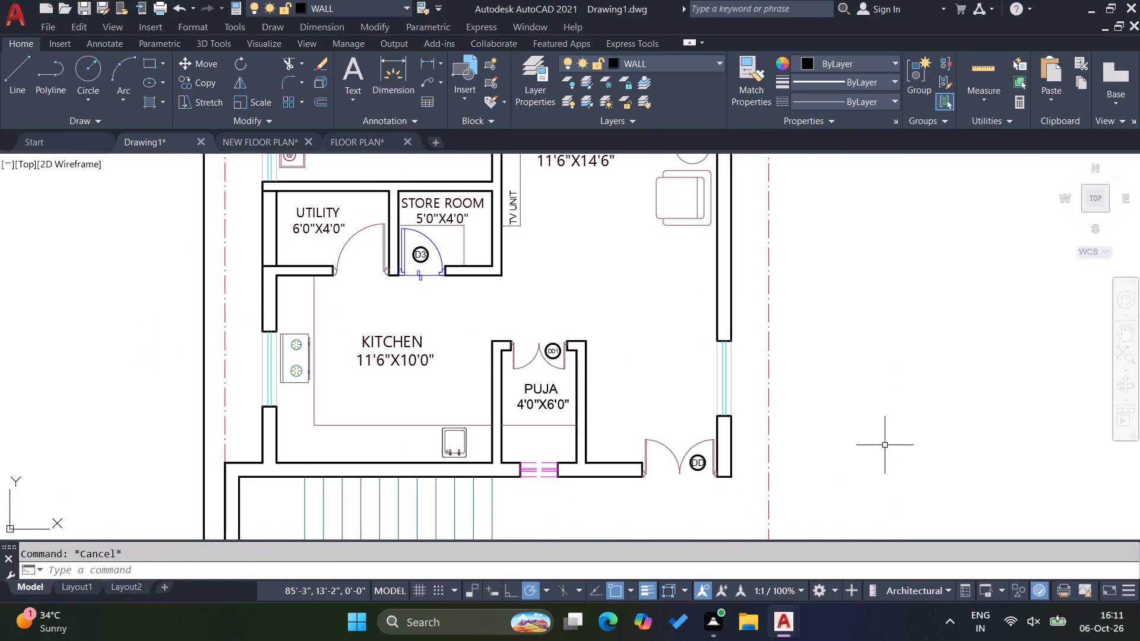
pyautogui.scroll(-3, 581, 331)
pyautogui.scroll(3, 771, 447)
pyautogui.click(796, 465)
pyautogui.click(768, 427)
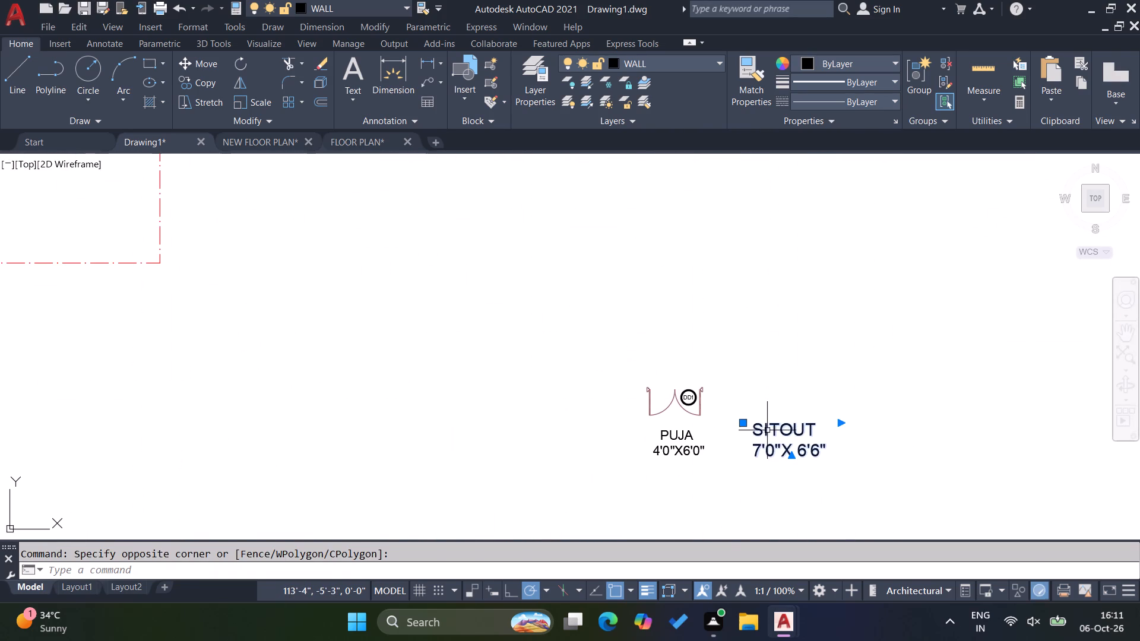
pyautogui.press('m')
pyautogui.press('Return')
pyautogui.click(779, 441)
pyautogui.scroll(-3, 863, 458)
pyautogui.scroll(4, 666, 351)
pyautogui.click(552, 399)
pyautogui.press('Escape')
pyautogui.press('Escape')
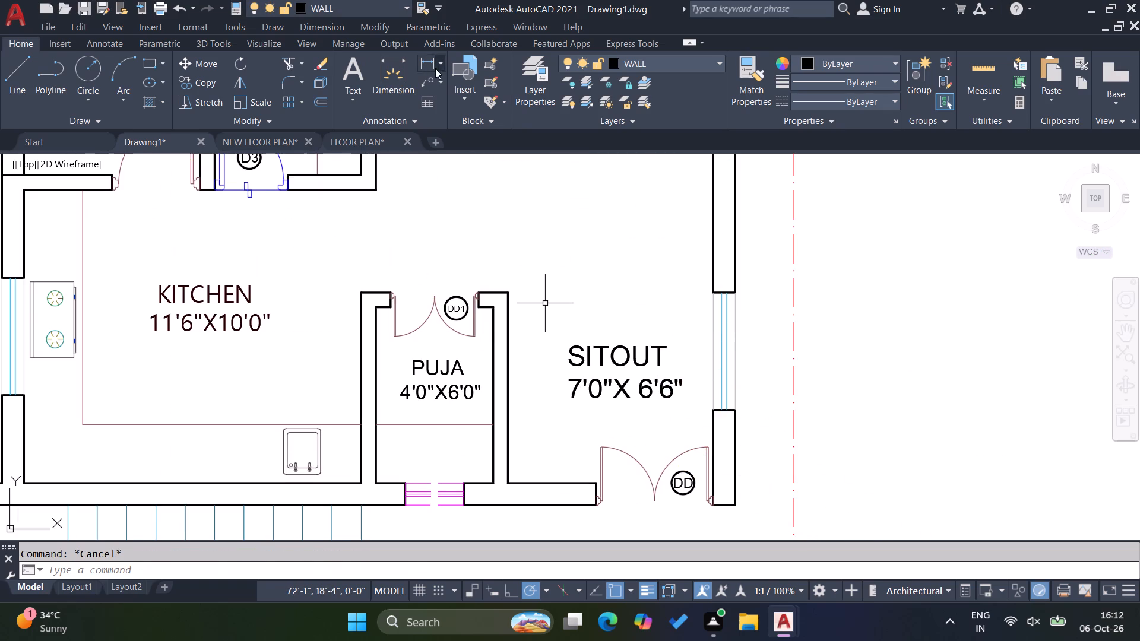
# Check the length of the puja room wall facing the sitout with a linear dimension, without placing it.
pyautogui.click(427, 64)
pyautogui.click(511, 293)
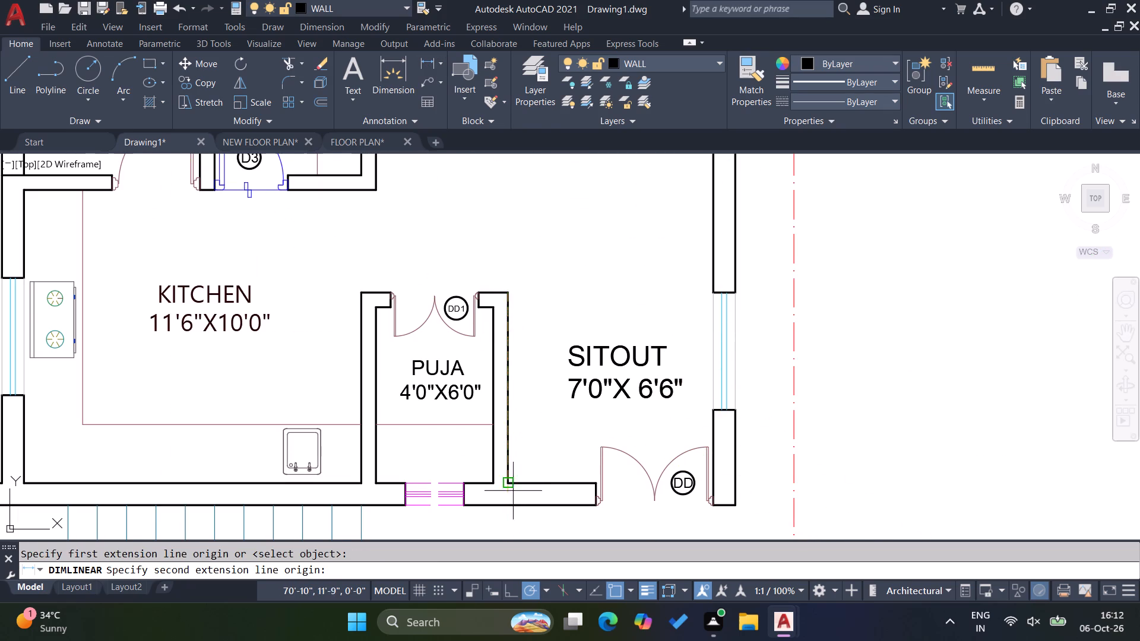
pyautogui.click(511, 487)
pyautogui.press('Escape')
pyautogui.press('Escape')
pyautogui.scroll(-3, 537, 478)
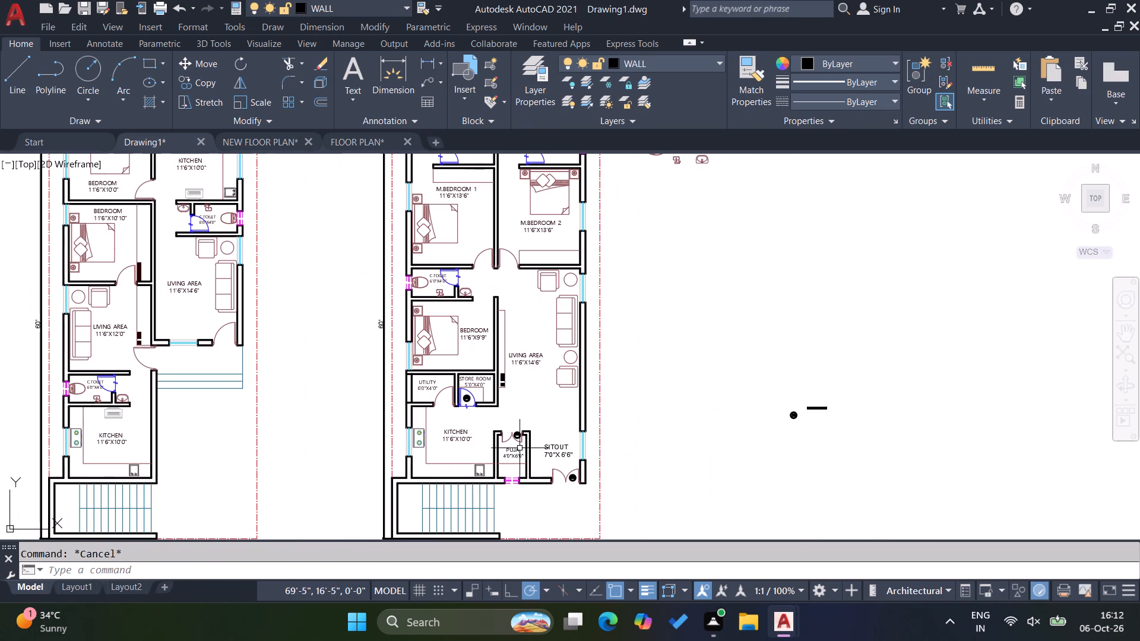
pyautogui.press('Escape')
pyautogui.press('Escape')
pyautogui.press('Escape')
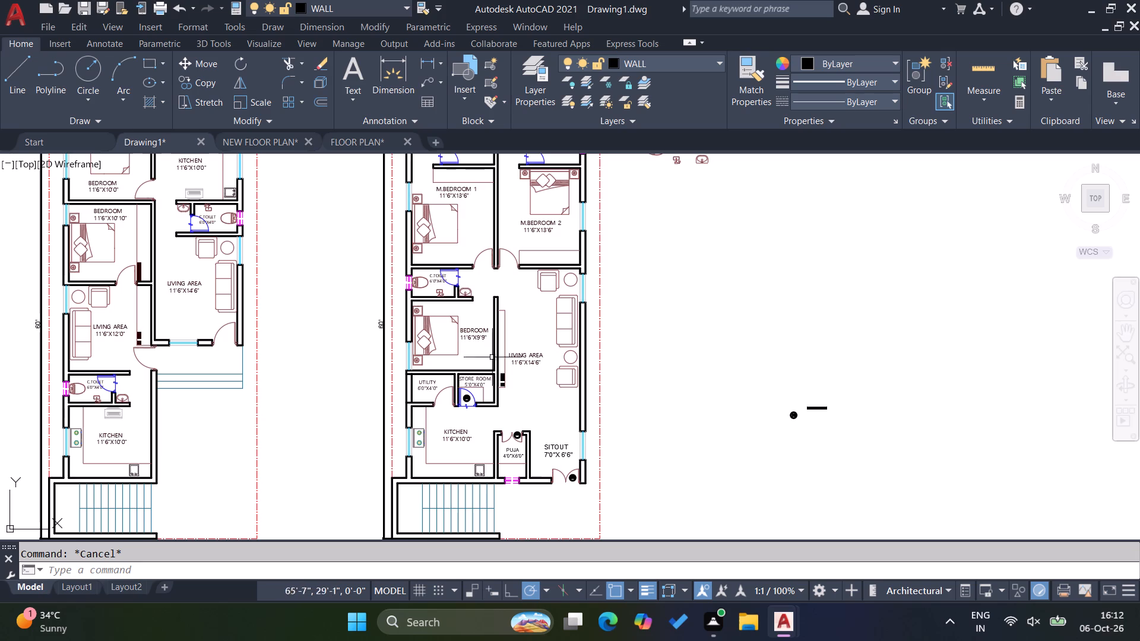
# Move the WARDROBE label and D2 tag into M.BEDROOM 2, with the label in the wardrobe's corner and the tag at the door.
pyautogui.scroll(-1, 638, 398)
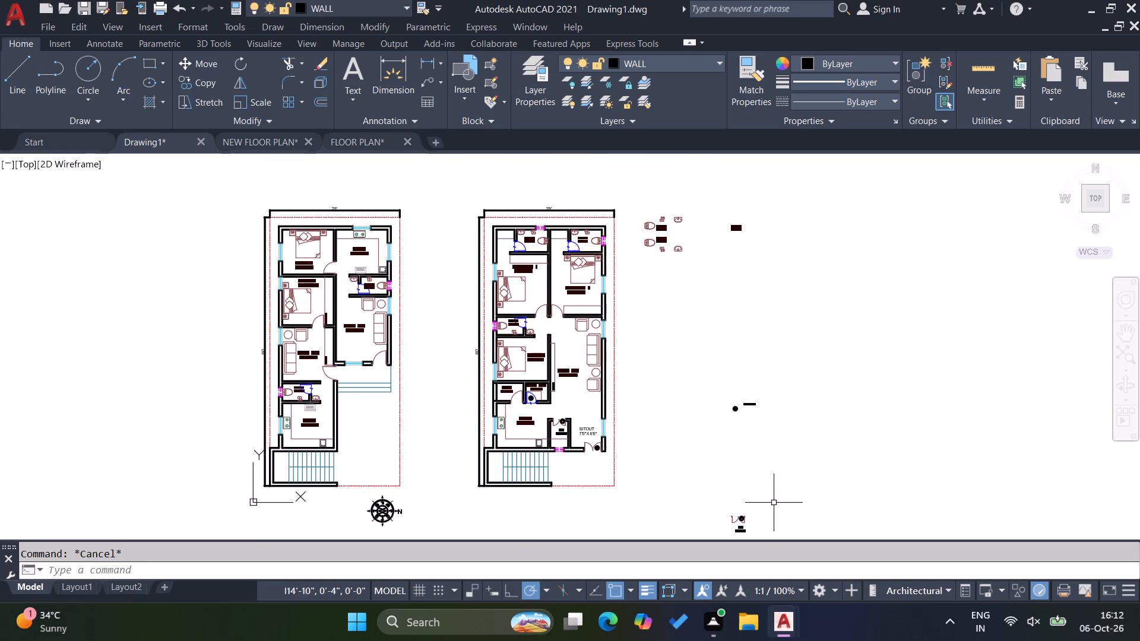
pyautogui.scroll(2, 563, 259)
pyautogui.press('Escape')
pyautogui.press('Escape')
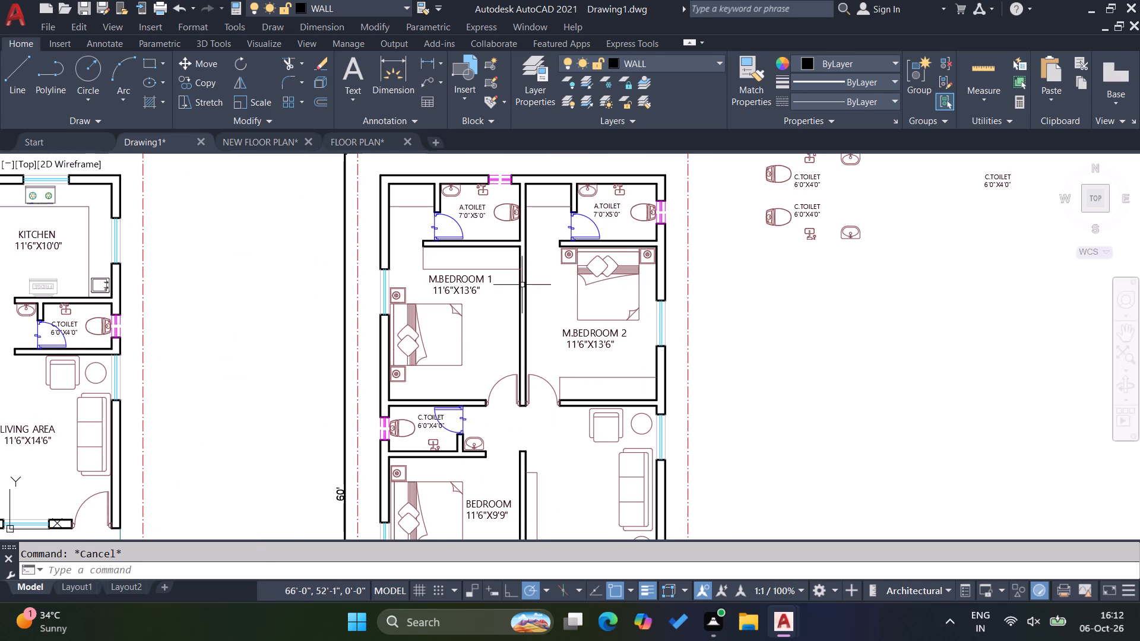
pyautogui.scroll(-2, 597, 330)
pyautogui.scroll(4, 769, 440)
pyautogui.click(735, 523)
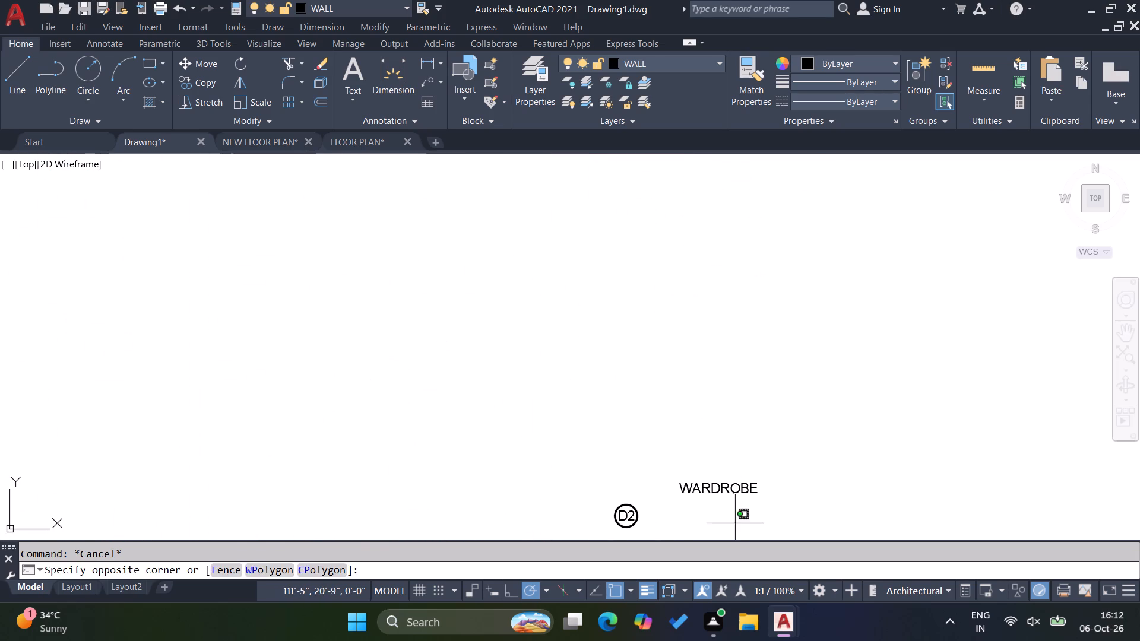
pyautogui.click(609, 450)
pyautogui.press('m')
pyautogui.press('Return')
pyautogui.click(680, 482)
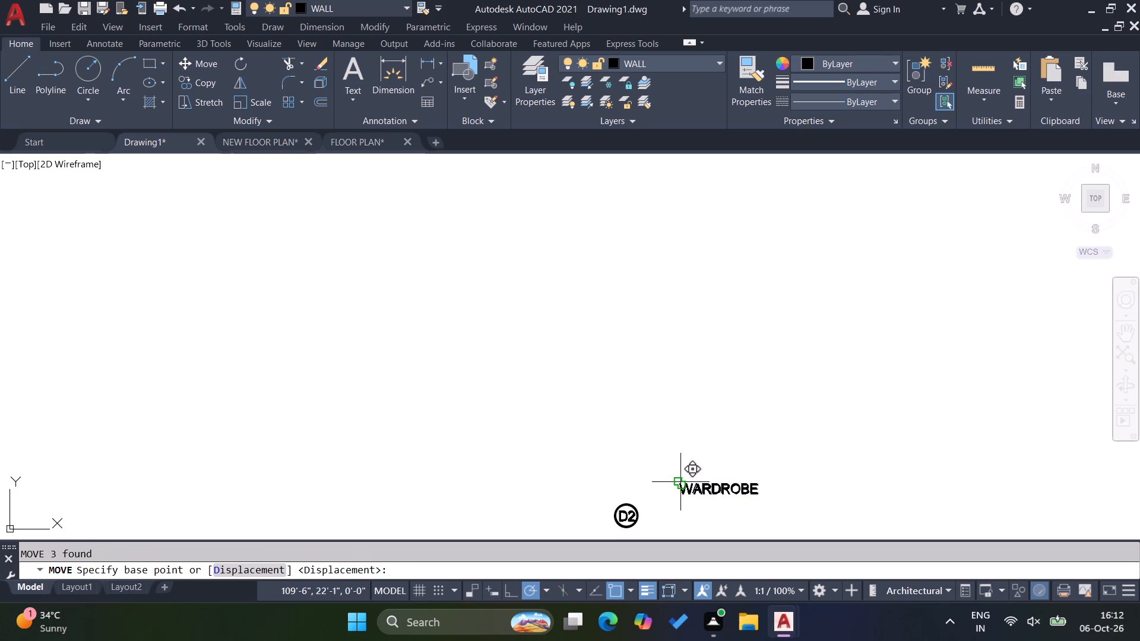
pyautogui.scroll(-4, 742, 469)
pyautogui.scroll(4, 431, 325)
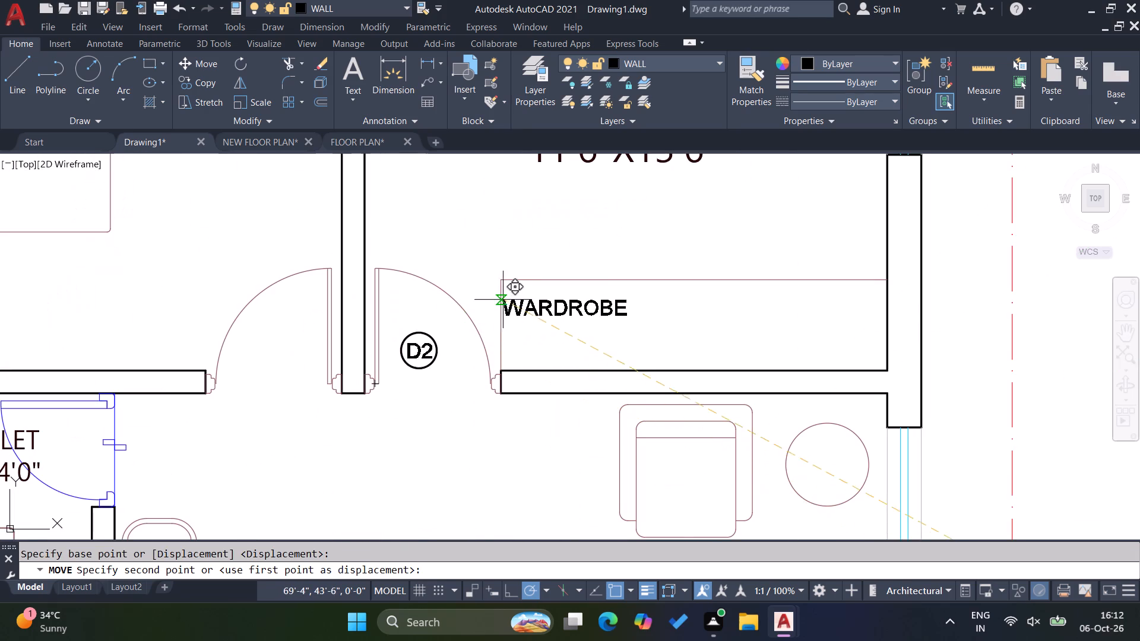
pyautogui.scroll(2, 509, 291)
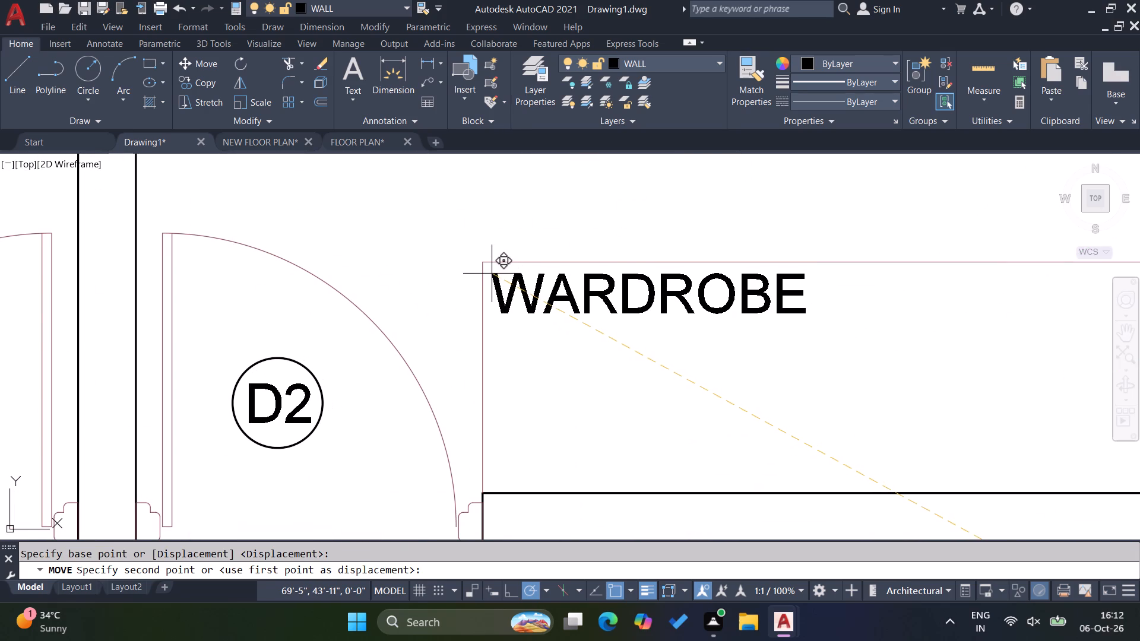
pyautogui.click(492, 272)
pyautogui.press('Escape')
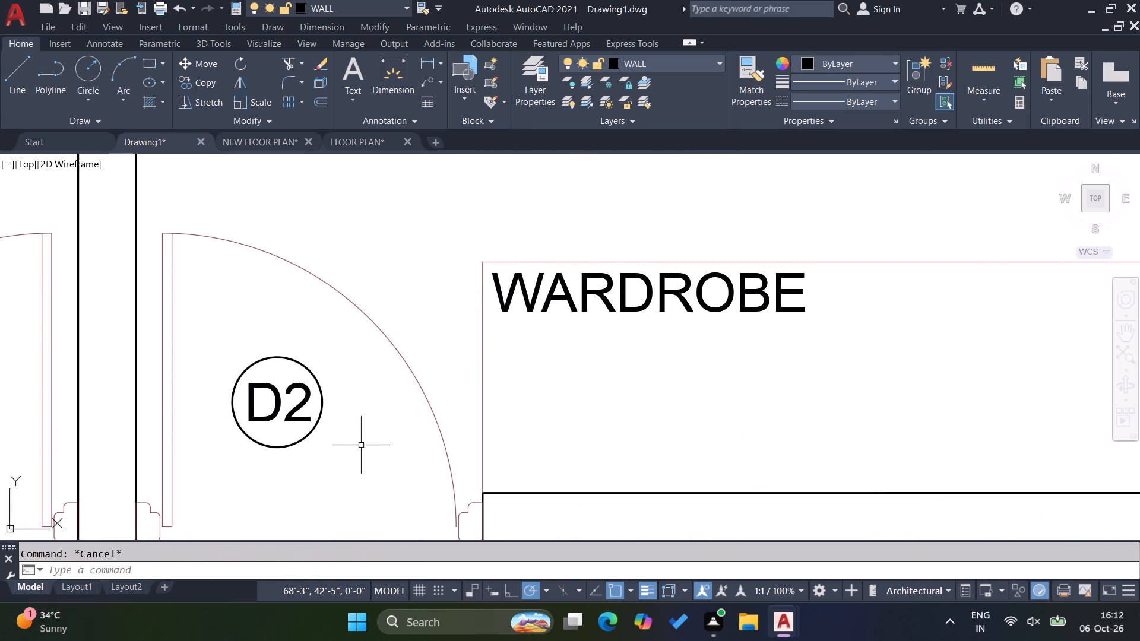
# Copy the D2 tag from M.BEDROOM 2's door to M.BEDROOM 1's door.
pyautogui.moveTo(362, 446); pyautogui.dragTo(358, 440)
pyautogui.click(282, 357)
pyautogui.write('CO')
pyautogui.press('Return')
pyautogui.moveTo(272, 401); pyautogui.dragTo(282, 404)
pyautogui.scroll(-3, 506, 378)
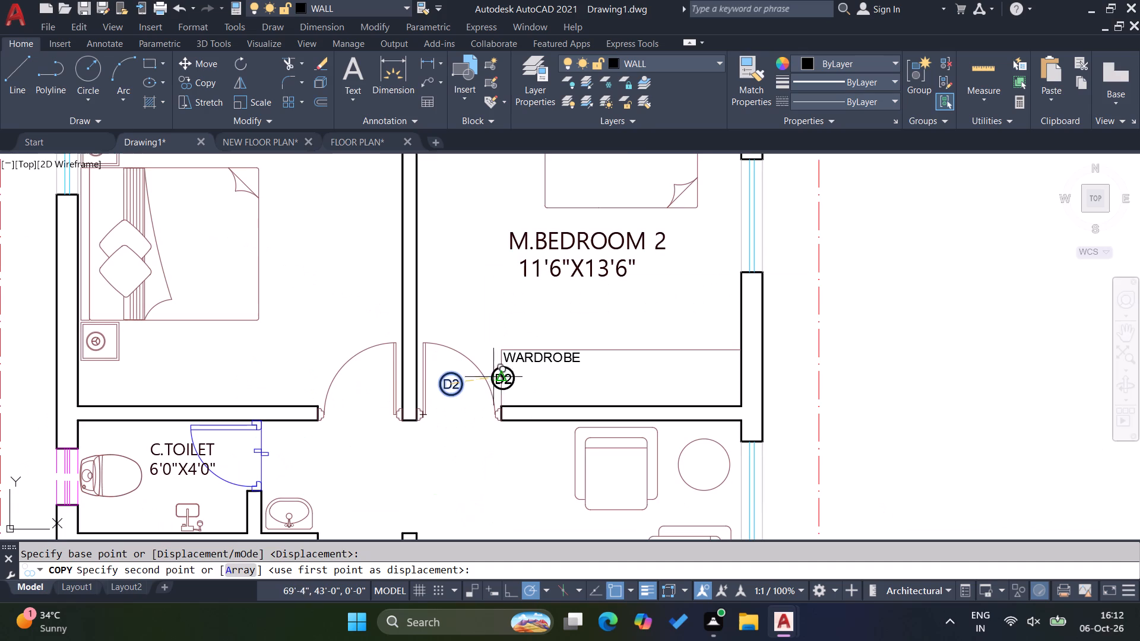
pyautogui.scroll(3, 353, 385)
pyautogui.click(375, 388)
pyautogui.press('Escape')
pyautogui.scroll(-4, 363, 397)
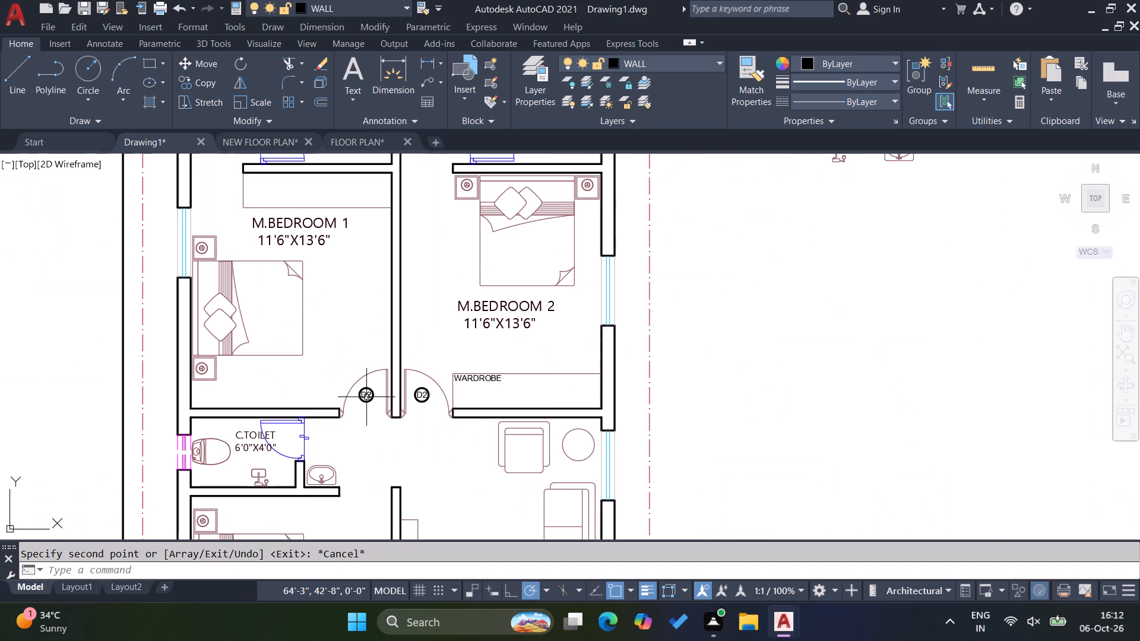
# Copy the WARDROBE label from M.BEDROOM 2 into the wardrobe outline above the M.BEDROOM 1 label.
pyautogui.click(483, 378)
pyautogui.press('c')
pyautogui.press('o')
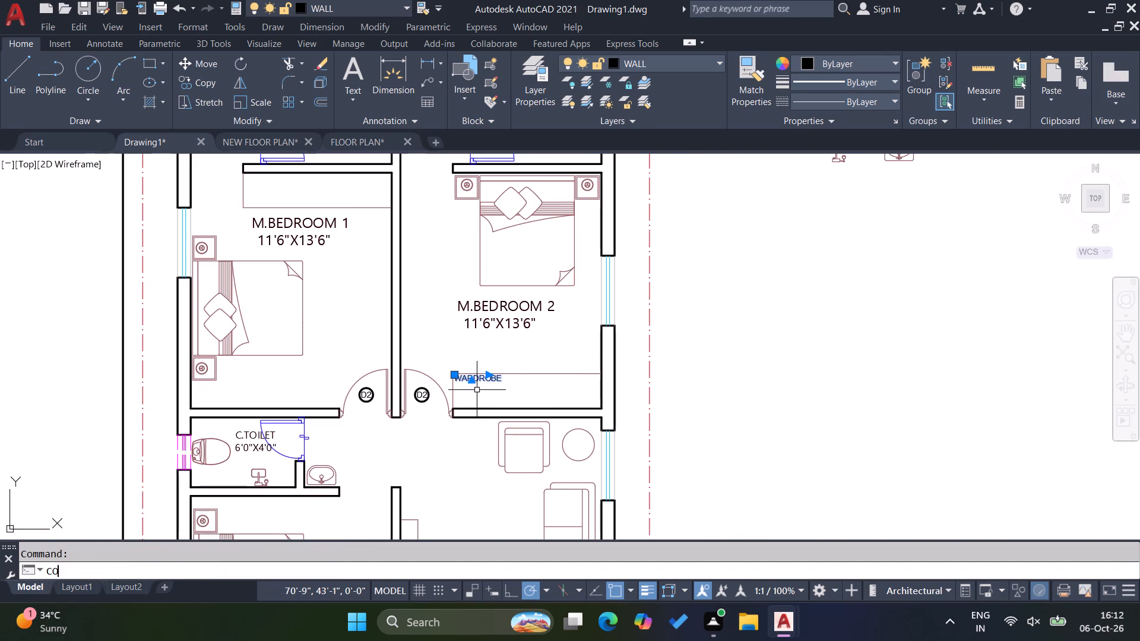
pyautogui.press('Return')
pyautogui.click(470, 396)
pyautogui.scroll(4, 256, 201)
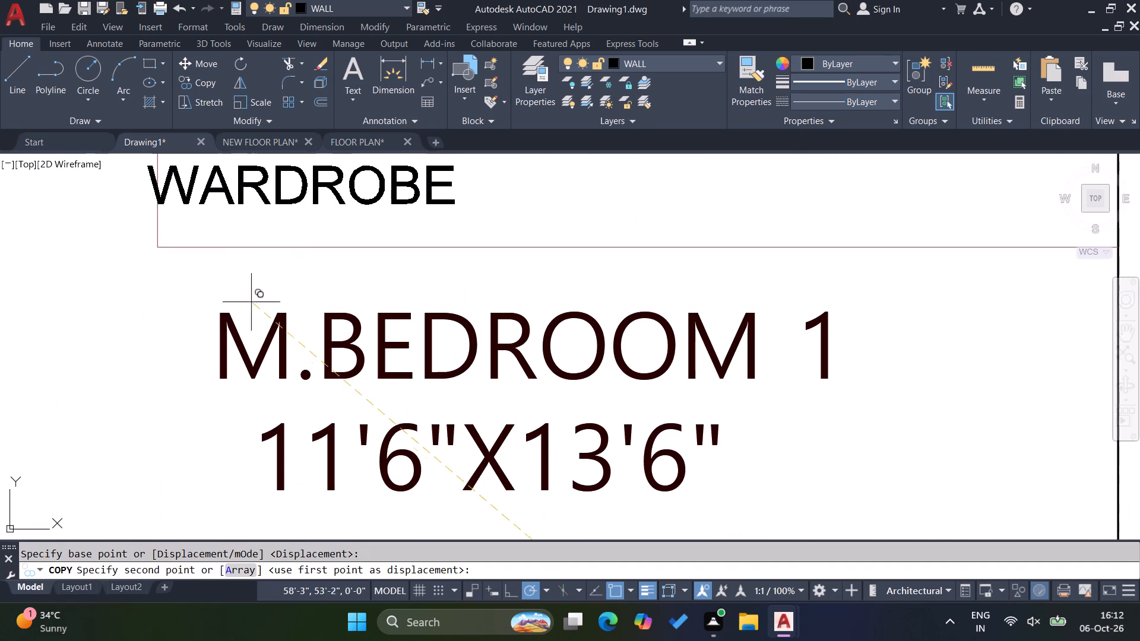
pyautogui.click(275, 331)
pyautogui.press('Escape')
pyautogui.press('Escape')
pyautogui.scroll(-3, 411, 304)
pyautogui.press('Escape')
pyautogui.scroll(-2, 445, 292)
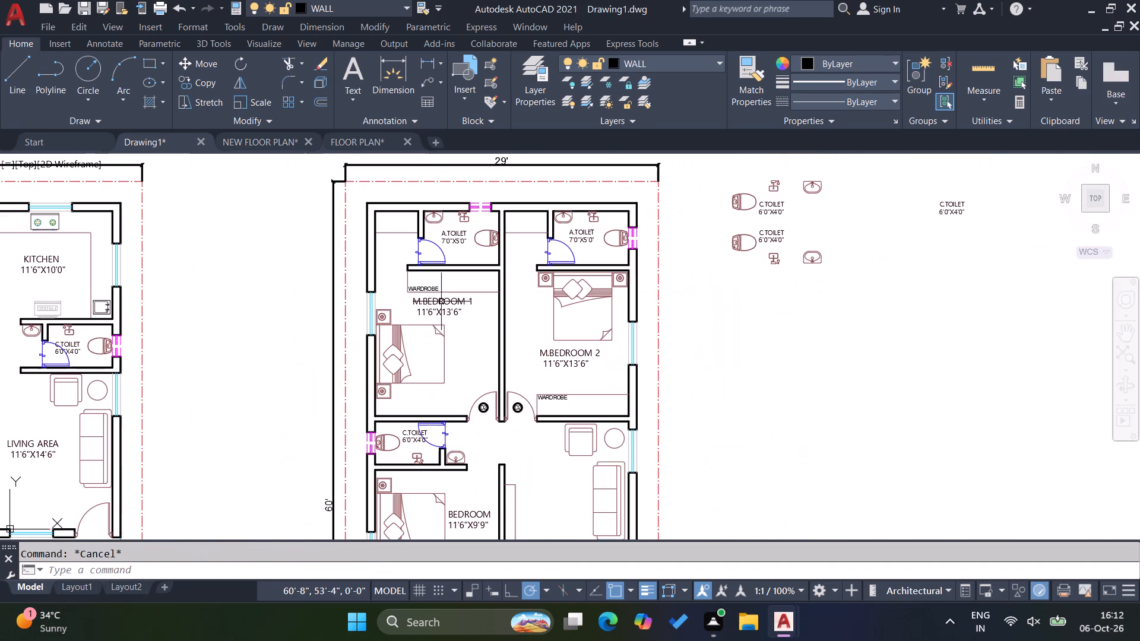
pyautogui.press('Escape')
pyautogui.scroll(-1, 477, 309)
pyautogui.scroll(2, 456, 498)
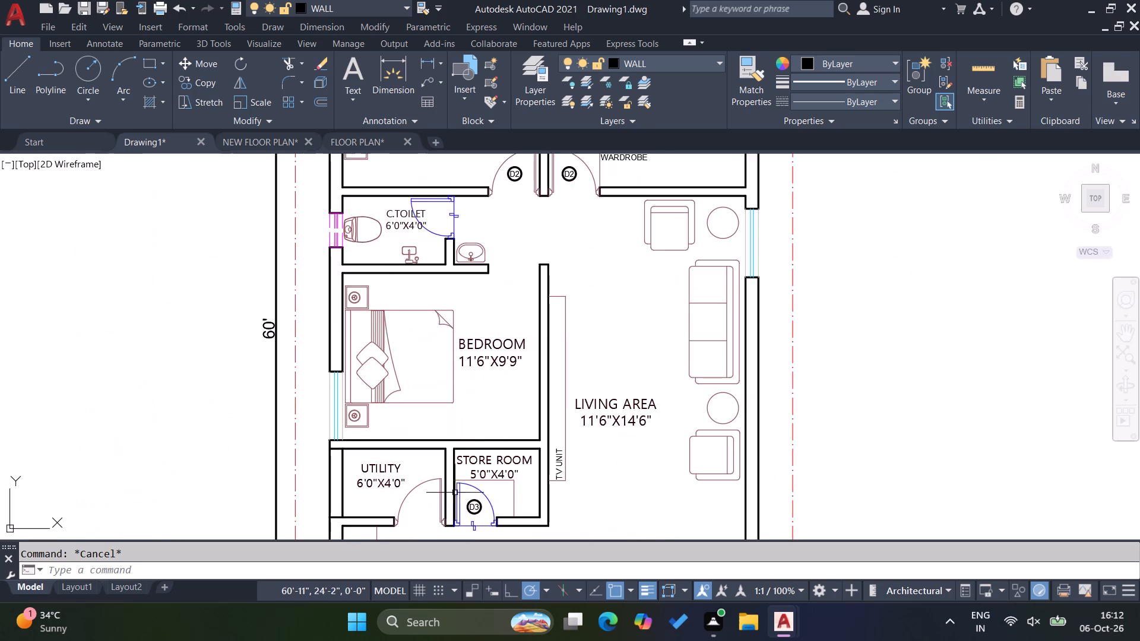
# Switch to the FLOOR PLAN drawing and bring up the staircase of the plan with the puja room.
pyautogui.scroll(-2, 468, 364)
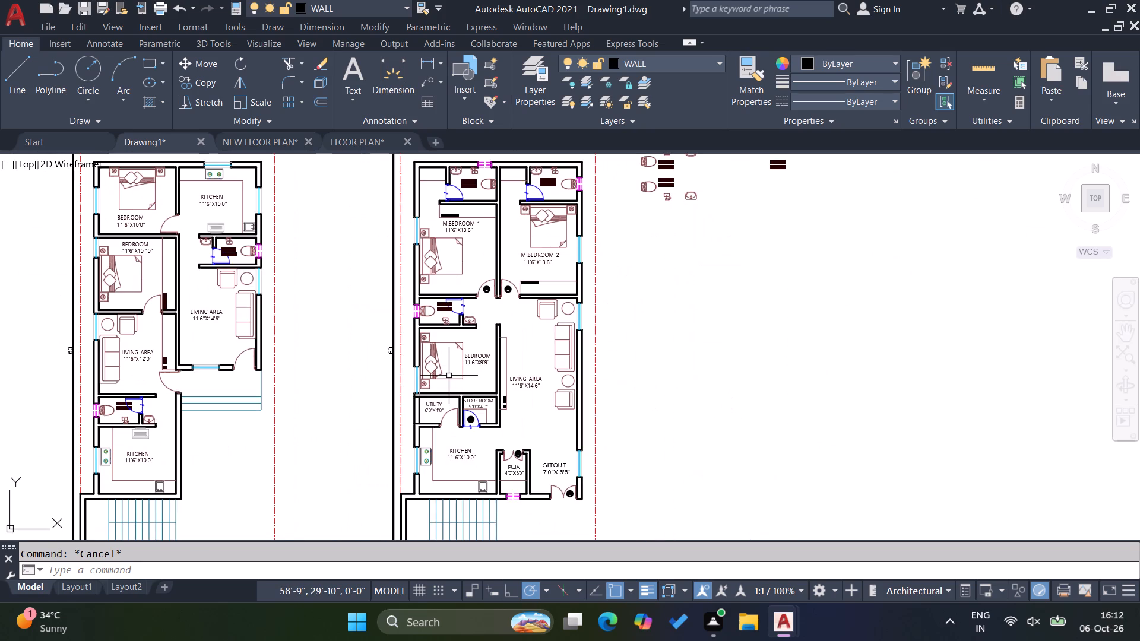
pyautogui.scroll(-2, 492, 357)
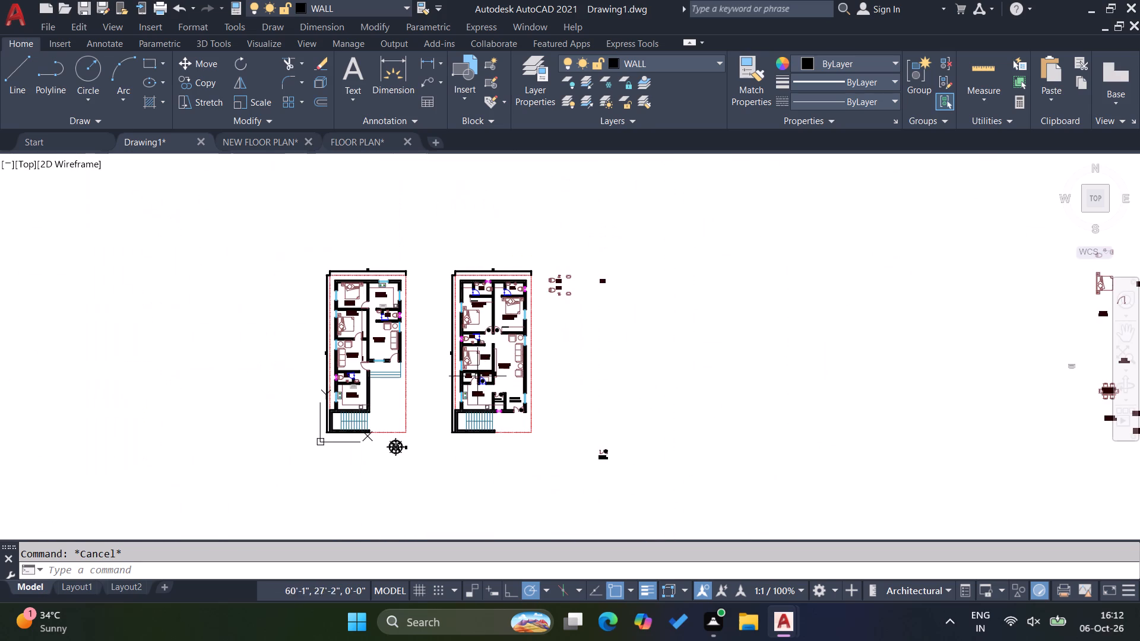
pyautogui.click(366, 147)
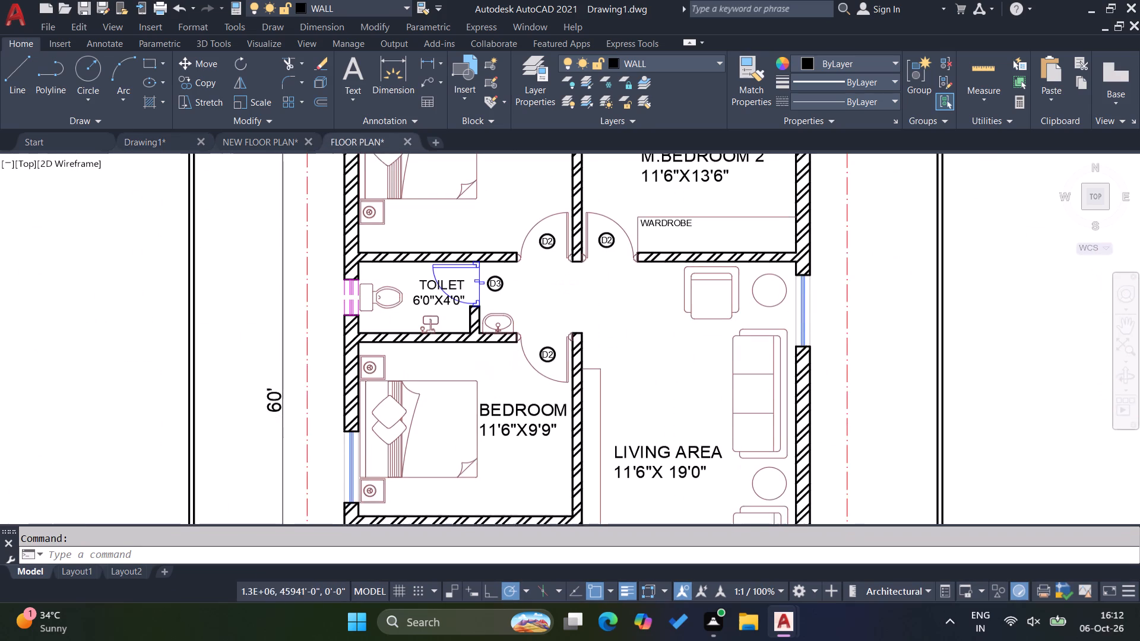
pyautogui.scroll(-3, 517, 319)
pyautogui.scroll(5, 524, 468)
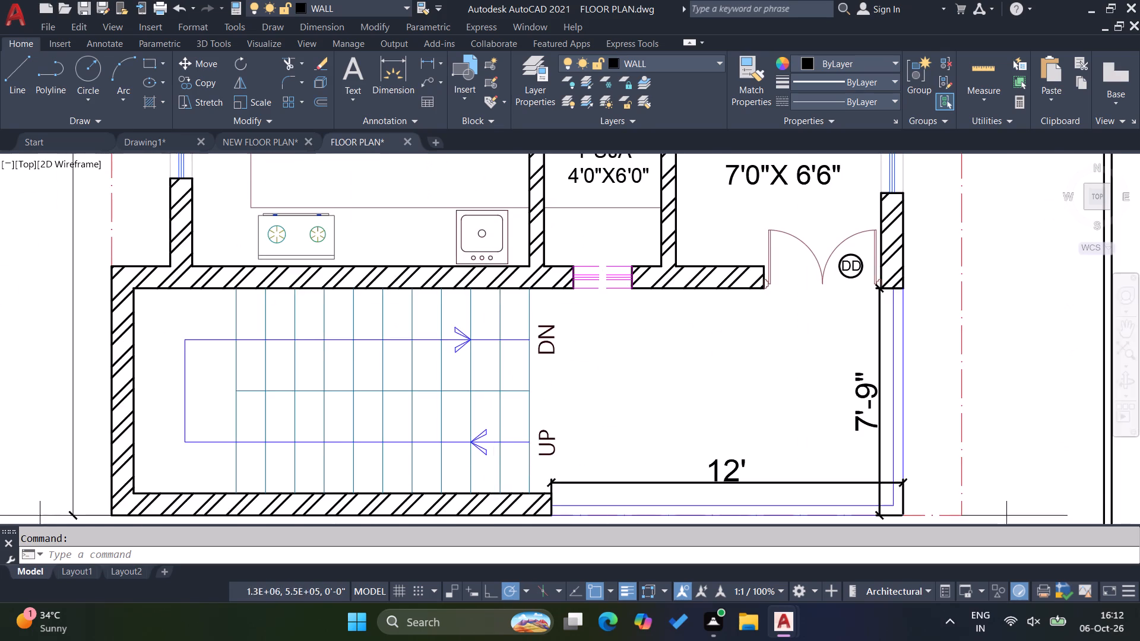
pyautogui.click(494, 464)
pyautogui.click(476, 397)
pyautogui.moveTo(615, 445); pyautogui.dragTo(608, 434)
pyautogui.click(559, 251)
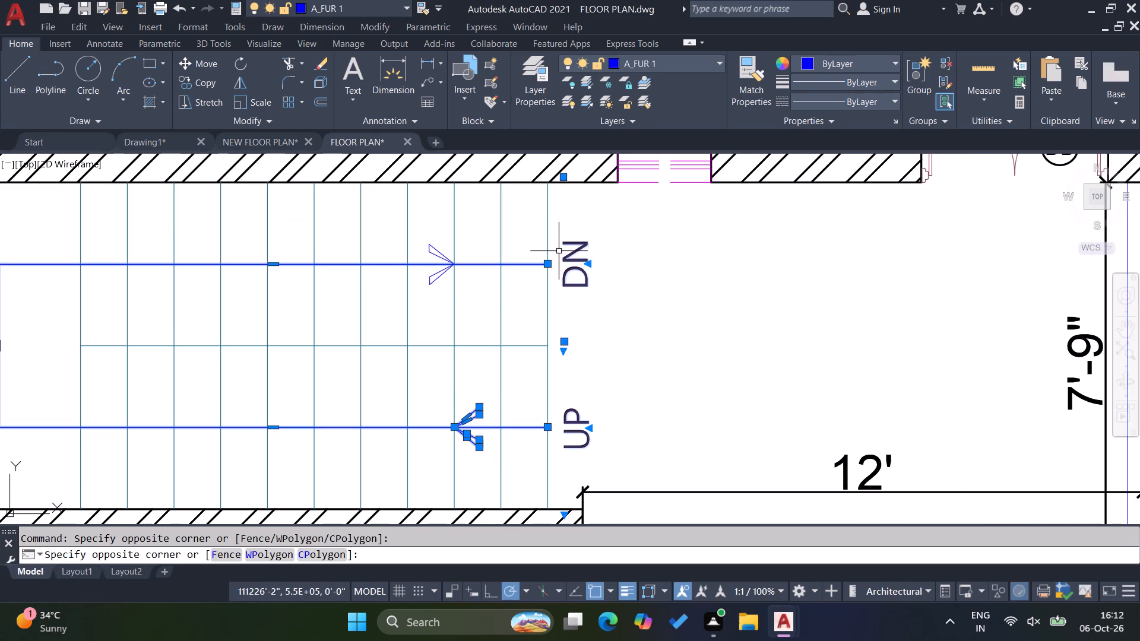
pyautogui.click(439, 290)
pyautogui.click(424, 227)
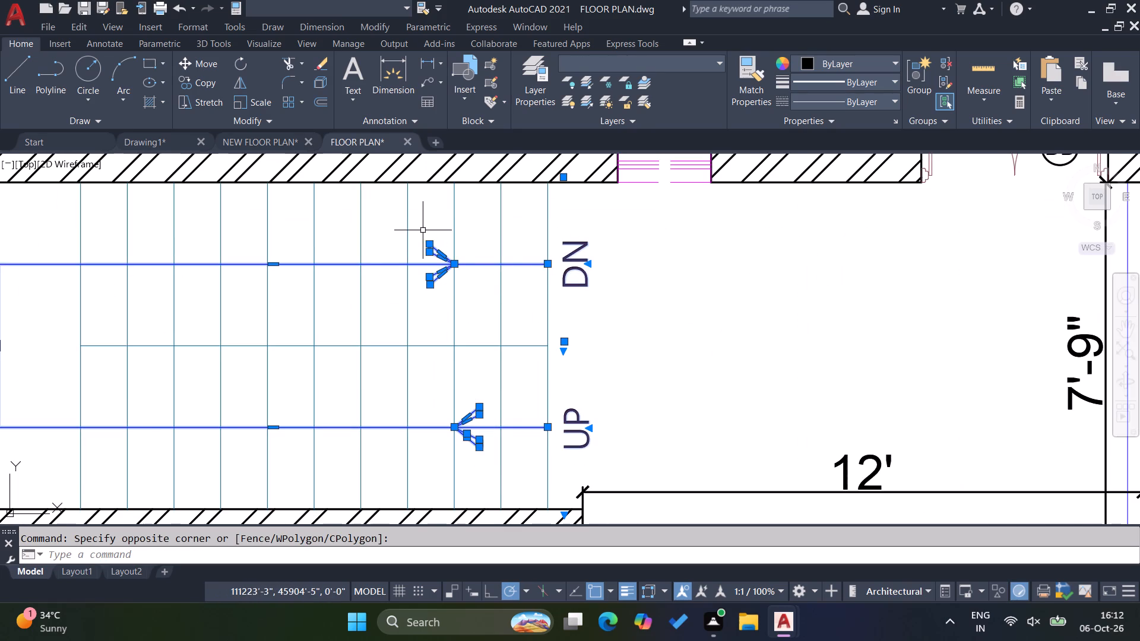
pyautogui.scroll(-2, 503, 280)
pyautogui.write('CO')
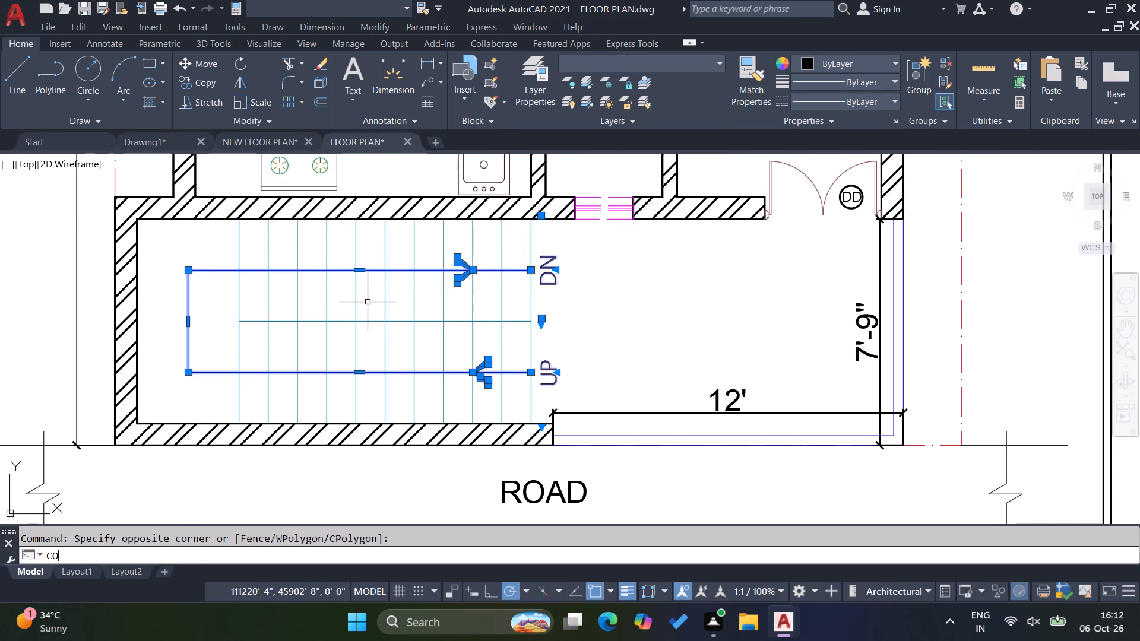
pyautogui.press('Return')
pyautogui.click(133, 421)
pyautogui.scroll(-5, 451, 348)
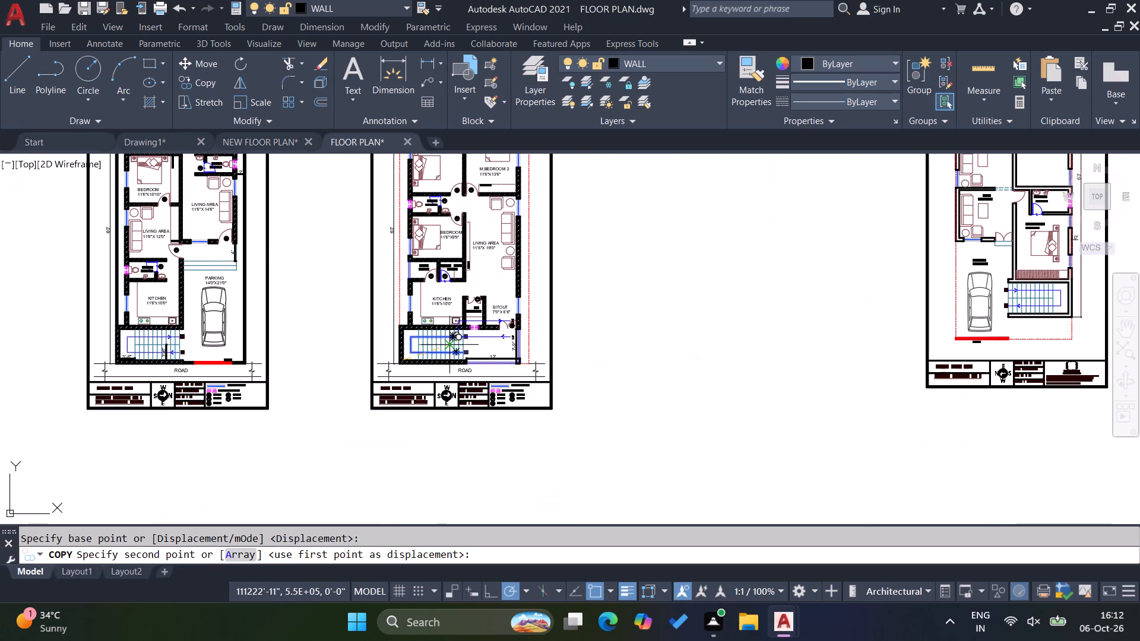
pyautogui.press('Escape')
# Copy the stair direction line, its arrowheads and the DN and UP labels into Drawing1, placing them below the second plan.
pyautogui.scroll(4, 483, 336)
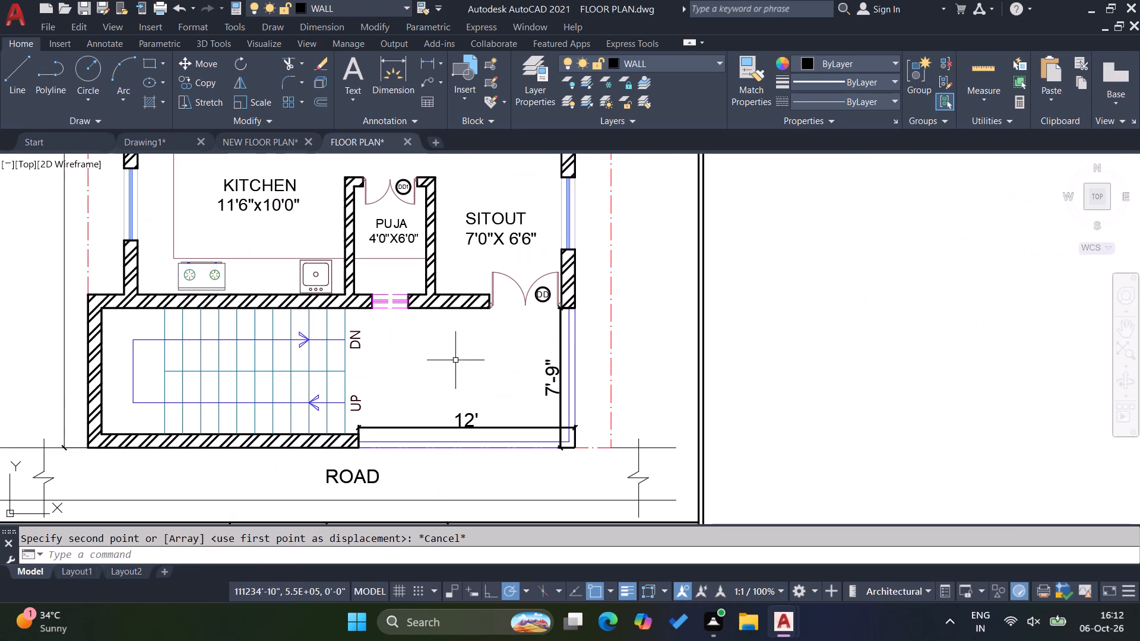
pyautogui.scroll(2, 346, 405)
pyautogui.click(386, 414)
pyautogui.click(373, 243)
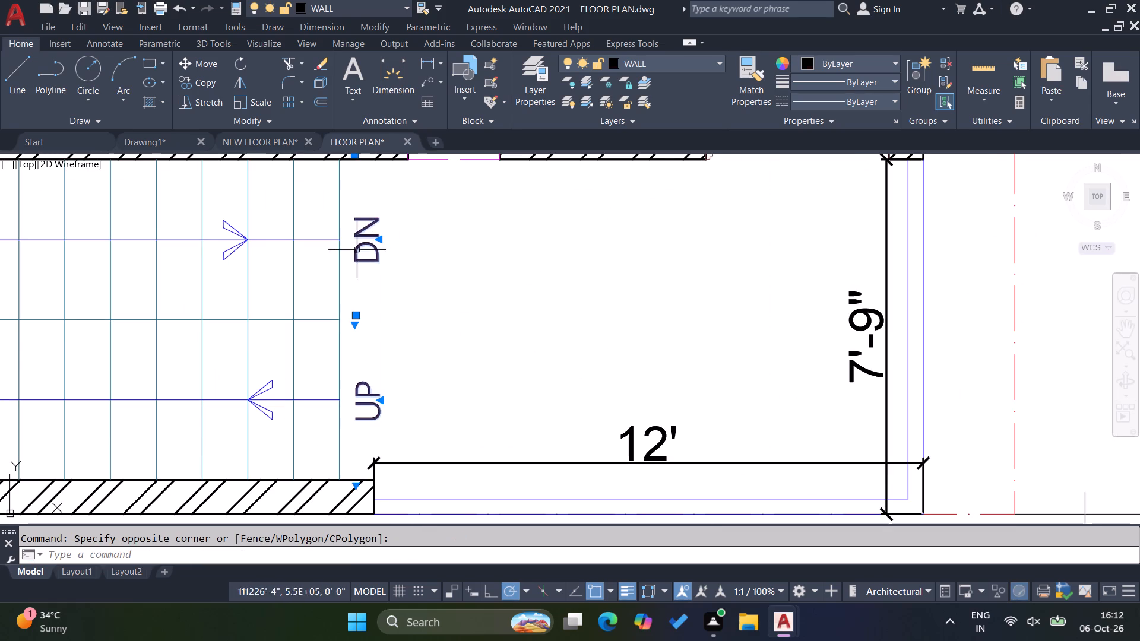
pyautogui.click(231, 270)
pyautogui.click(210, 202)
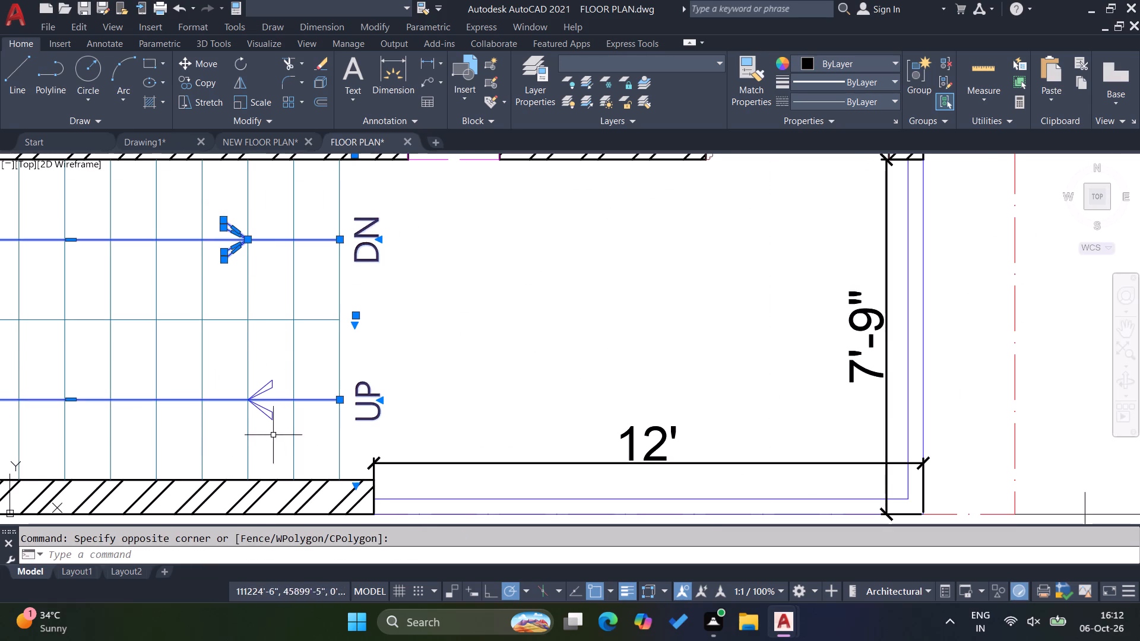
pyautogui.scroll(1, 273, 433)
pyautogui.moveTo(280, 434); pyautogui.dragTo(277, 426)
pyautogui.click(245, 331)
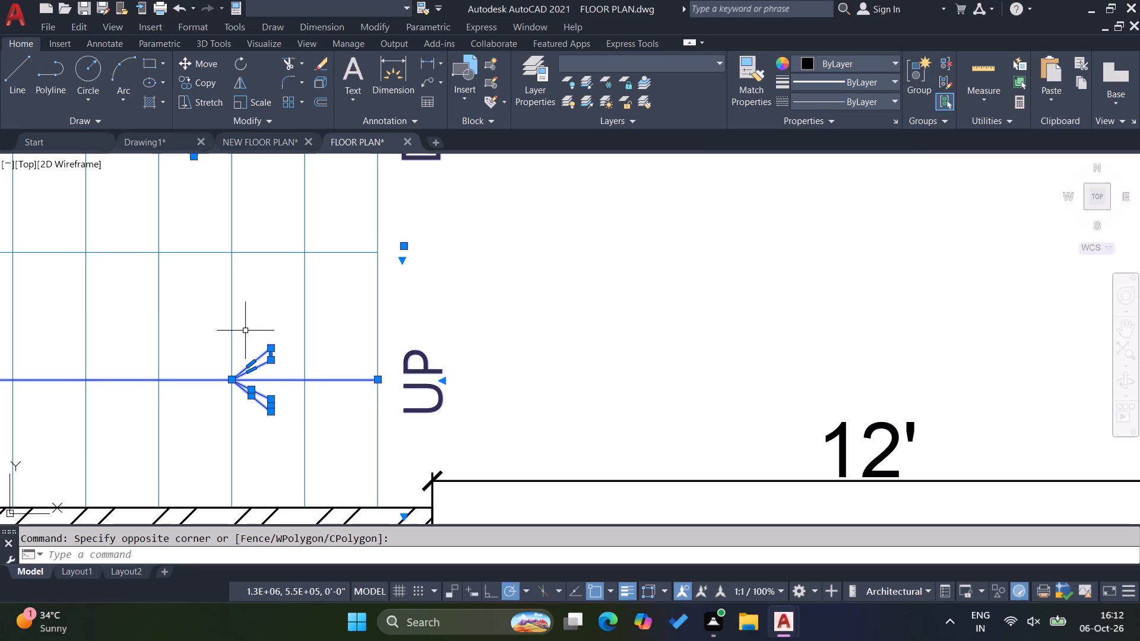
pyautogui.hotkey('ctrl', 'c')
pyautogui.click(162, 143)
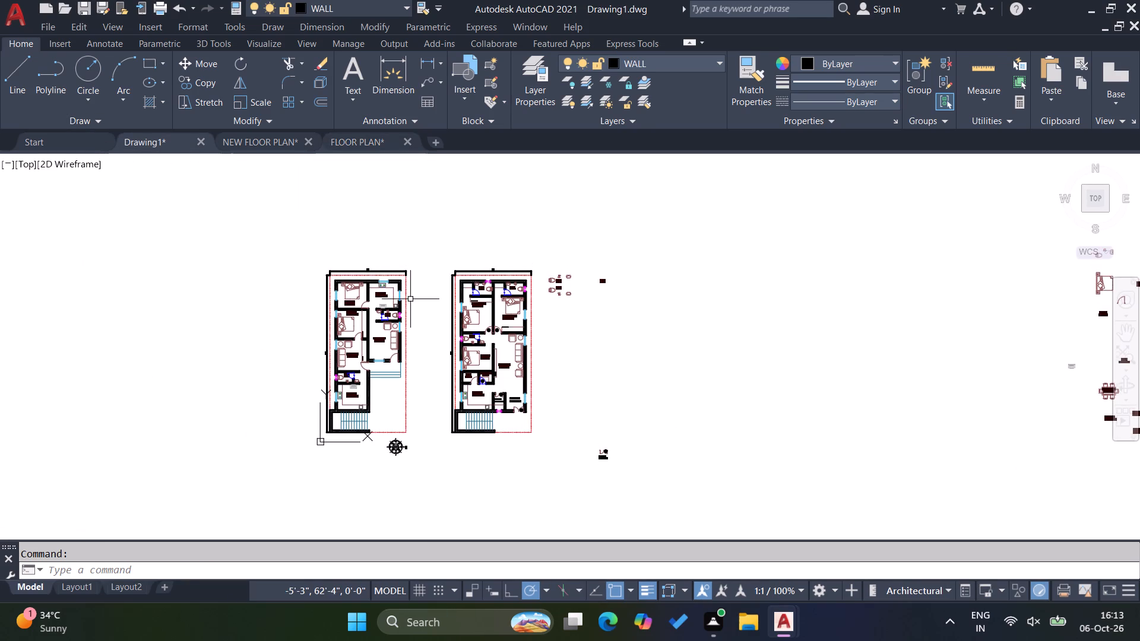
pyautogui.hotkey('ctrl', 'v')
pyautogui.scroll(3, 495, 464)
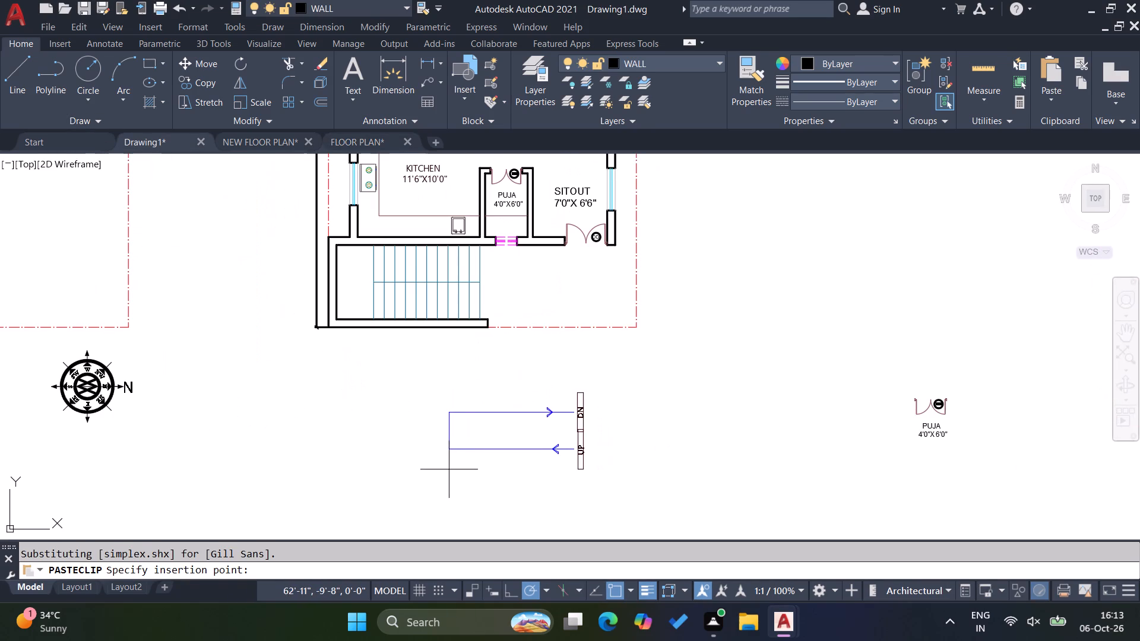
pyautogui.click(449, 469)
pyautogui.press('Escape')
pyautogui.press('Escape')
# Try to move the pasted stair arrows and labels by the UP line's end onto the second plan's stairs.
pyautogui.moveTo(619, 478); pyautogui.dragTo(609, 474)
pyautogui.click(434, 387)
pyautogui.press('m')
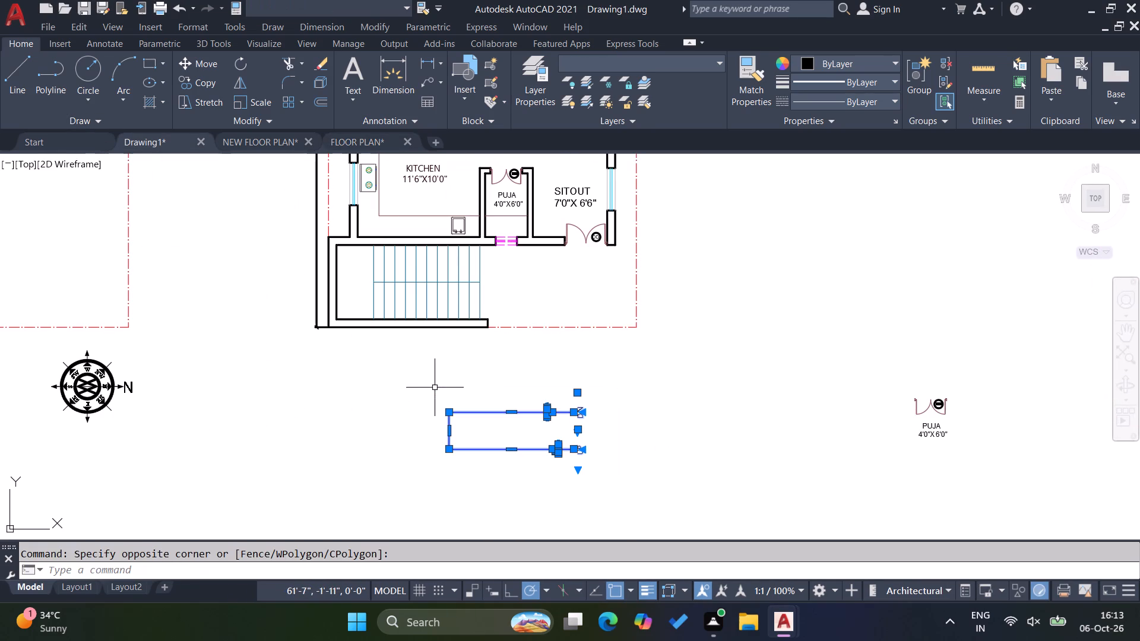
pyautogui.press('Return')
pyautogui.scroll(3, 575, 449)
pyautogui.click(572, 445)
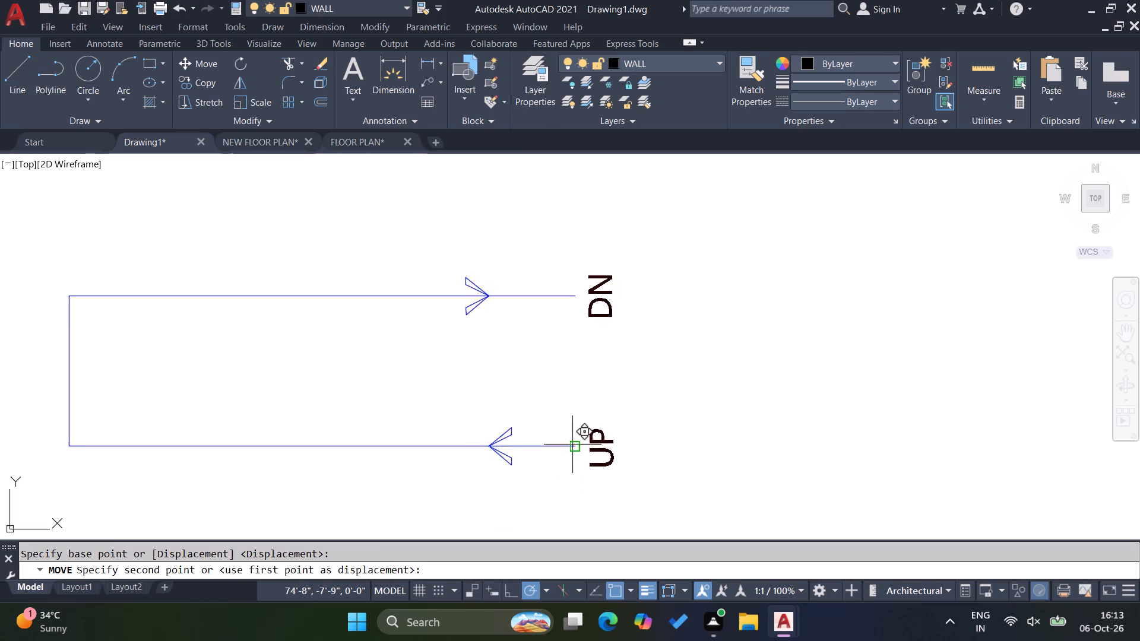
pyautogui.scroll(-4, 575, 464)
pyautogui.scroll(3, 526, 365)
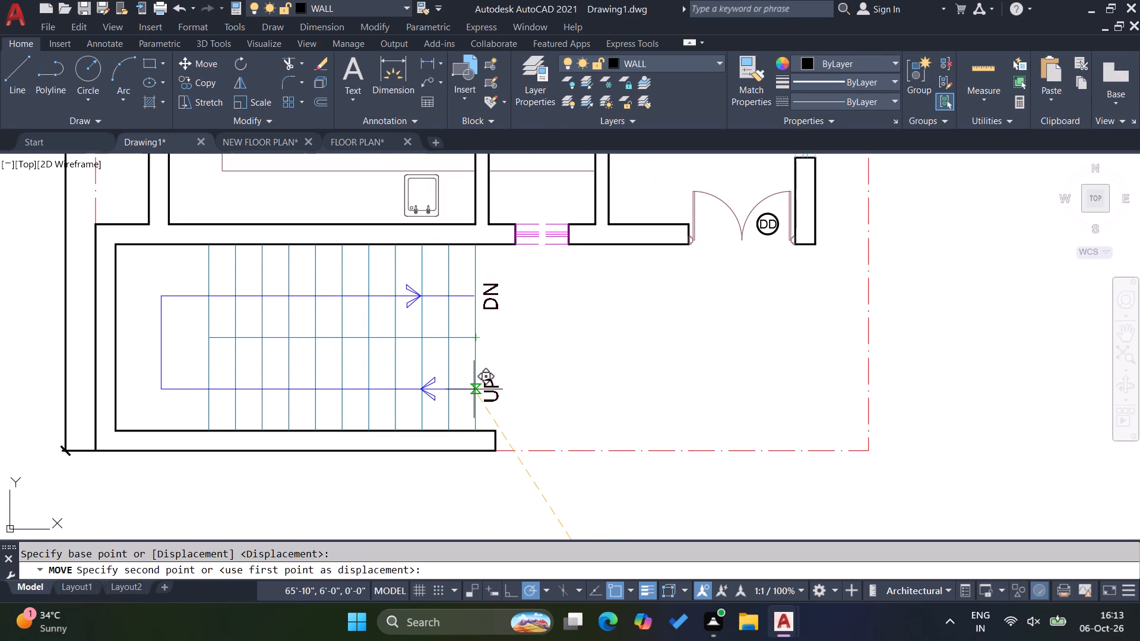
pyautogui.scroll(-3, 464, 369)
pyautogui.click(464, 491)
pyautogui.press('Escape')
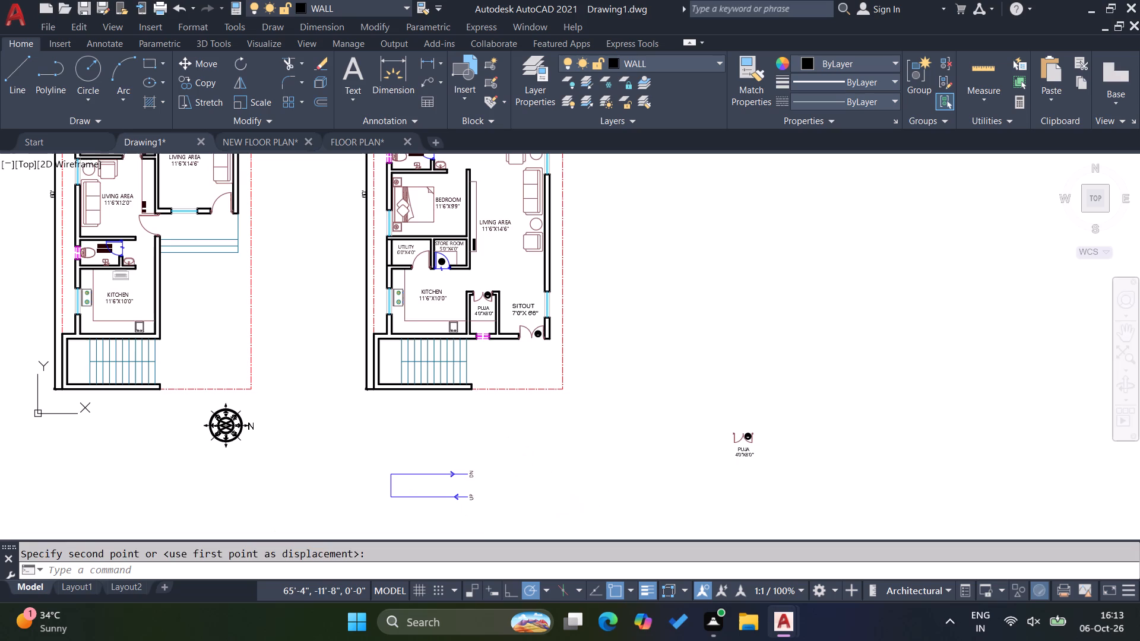
# Draw two helper lines on the second plan's lower stair flight: one across the flight, one about 1'-0" long from its midpoint.
pyautogui.scroll(4, 449, 359)
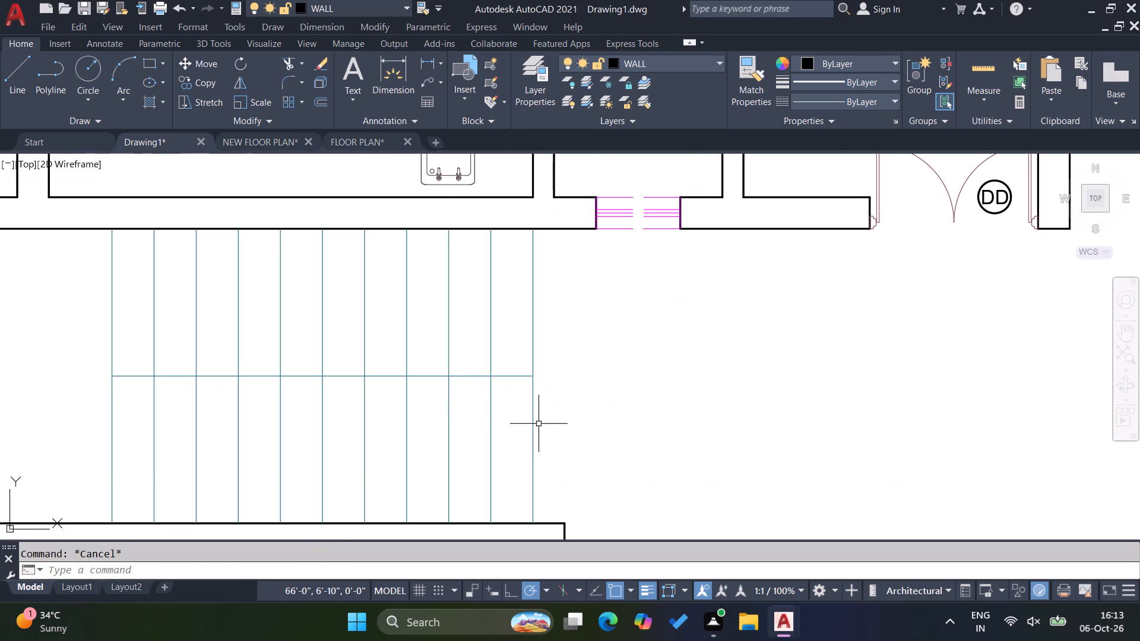
pyautogui.press('l')
pyautogui.press('Return')
pyautogui.click(507, 380)
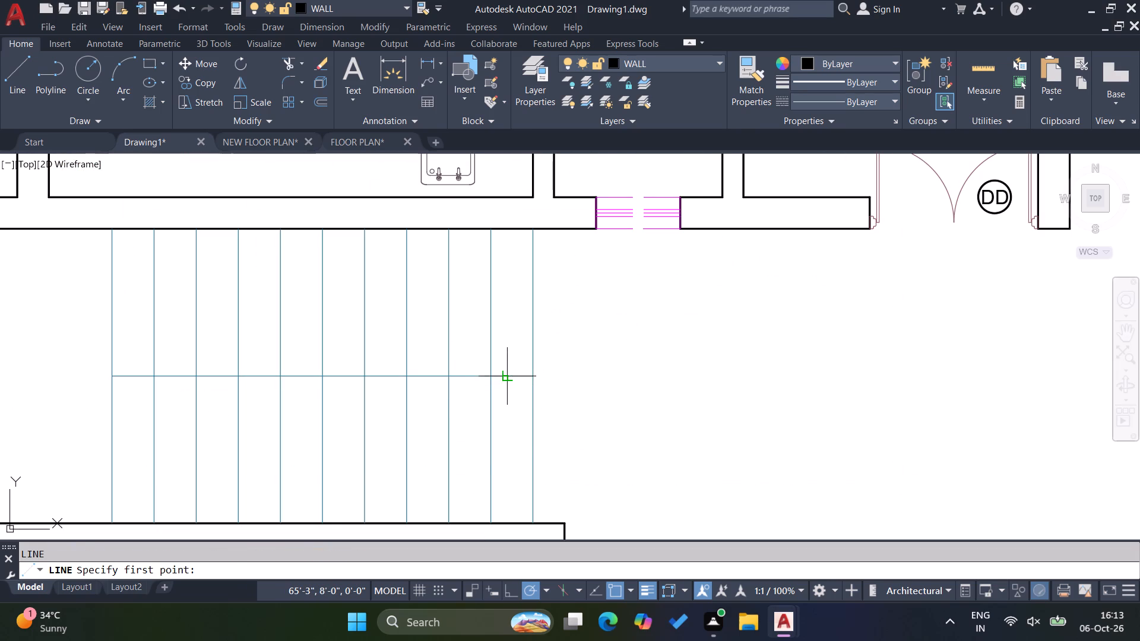
pyautogui.click(503, 522)
pyautogui.press('Escape')
pyautogui.press('Escape')
pyautogui.press('l')
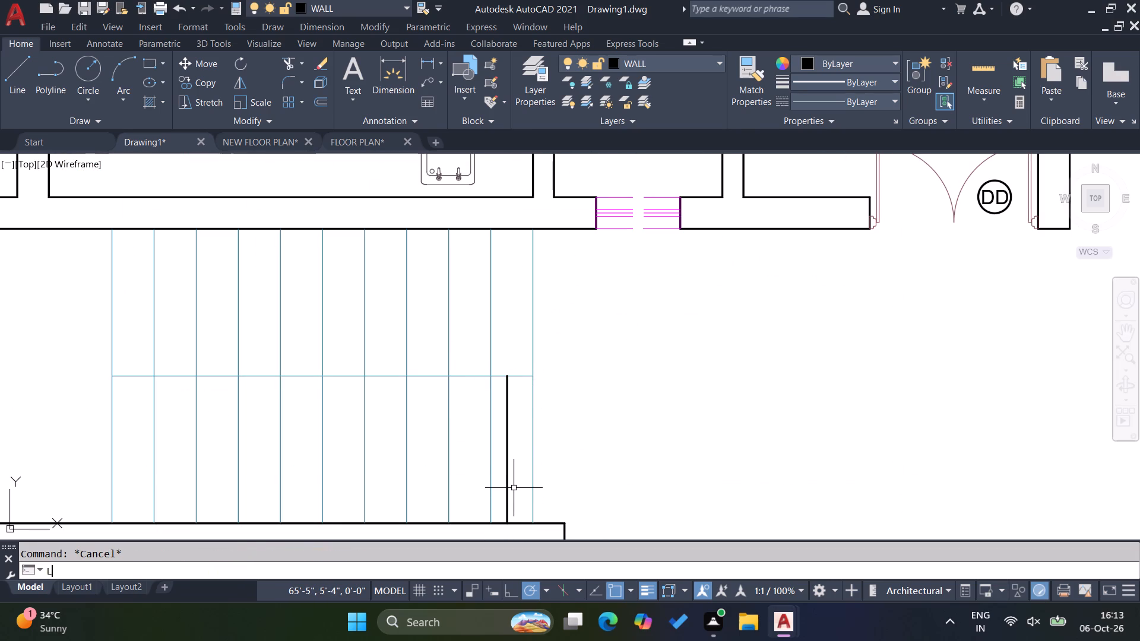
pyautogui.press('Return')
pyautogui.click(508, 452)
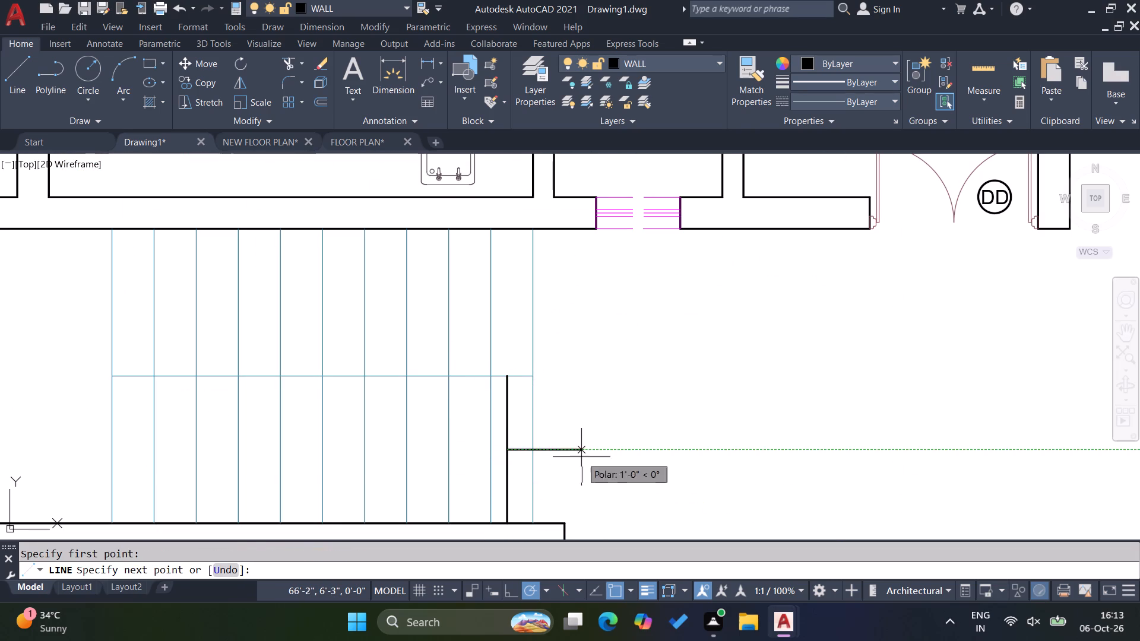
pyautogui.click(582, 456)
pyautogui.press('Escape')
# Copy the loose stair arrows and labels onto the second plan's stairs, placing the UP line's end where the helper line crosses the first tread line.
pyautogui.scroll(-7, 544, 398)
pyautogui.scroll(3, 543, 444)
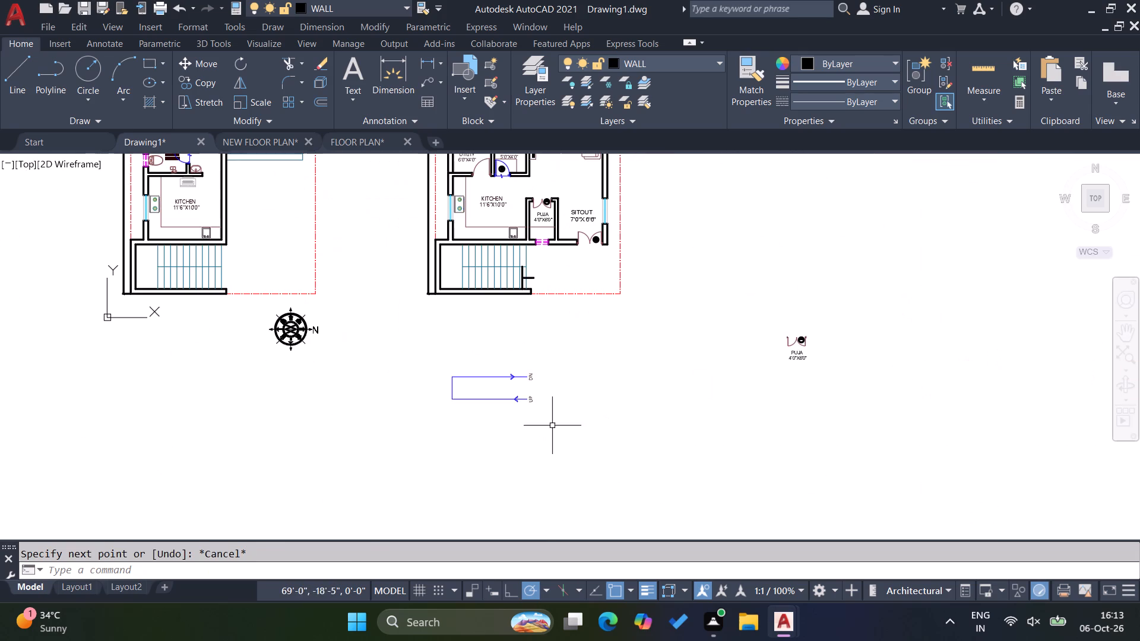
pyautogui.moveTo(556, 432); pyautogui.dragTo(550, 426)
pyautogui.click(375, 350)
pyautogui.write('CO')
pyautogui.press('Return')
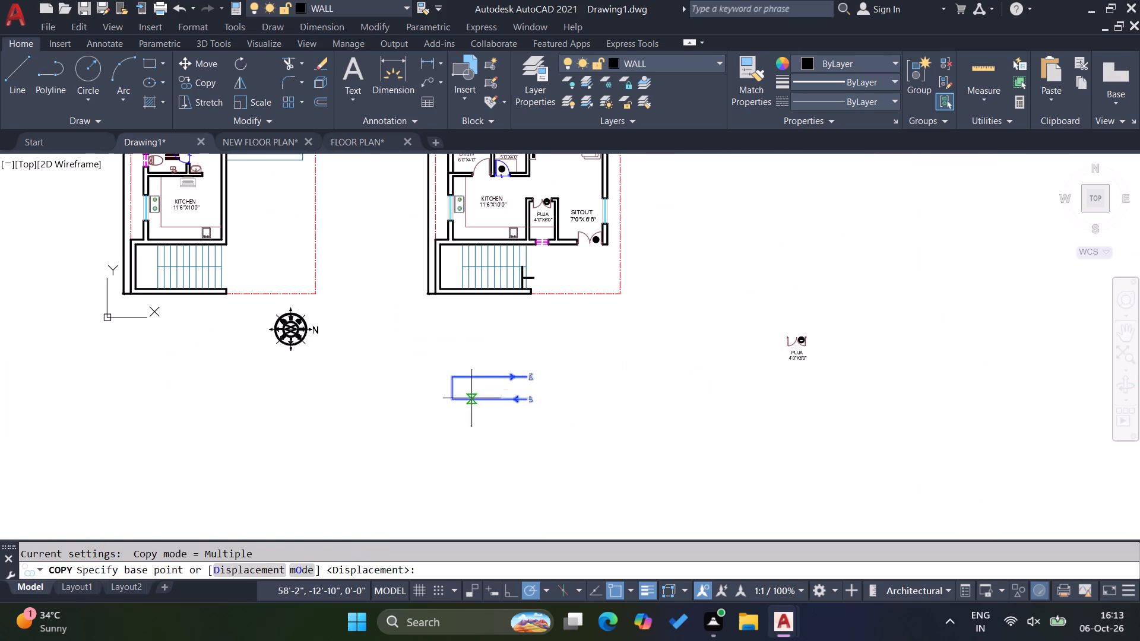
pyautogui.scroll(4, 522, 400)
pyautogui.click(521, 392)
pyautogui.scroll(-4, 544, 440)
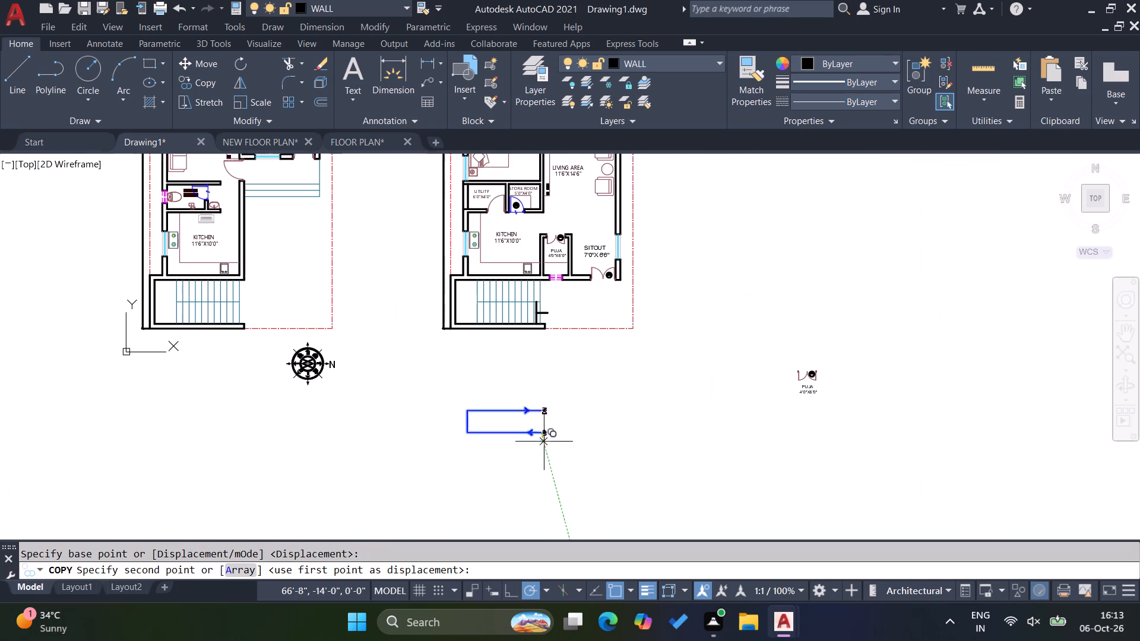
pyautogui.scroll(7, 538, 309)
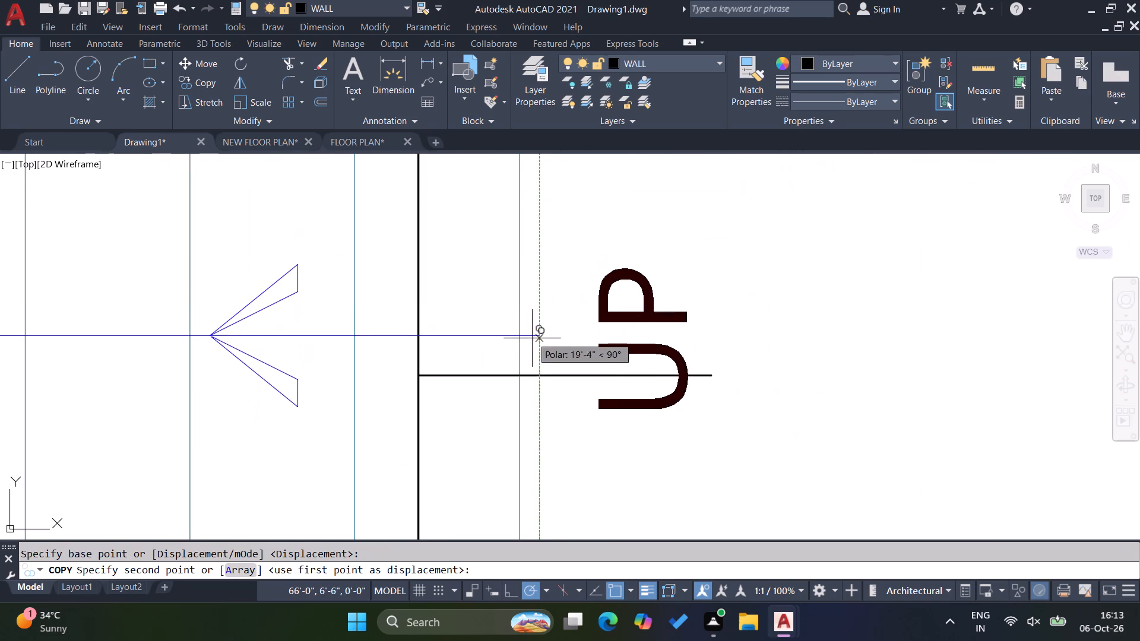
pyautogui.click(519, 377)
pyautogui.press('Escape')
# Delete the two black helper lines from the second plan's lower stair flight.
pyautogui.moveTo(734, 403); pyautogui.dragTo(736, 391)
pyautogui.click(698, 334)
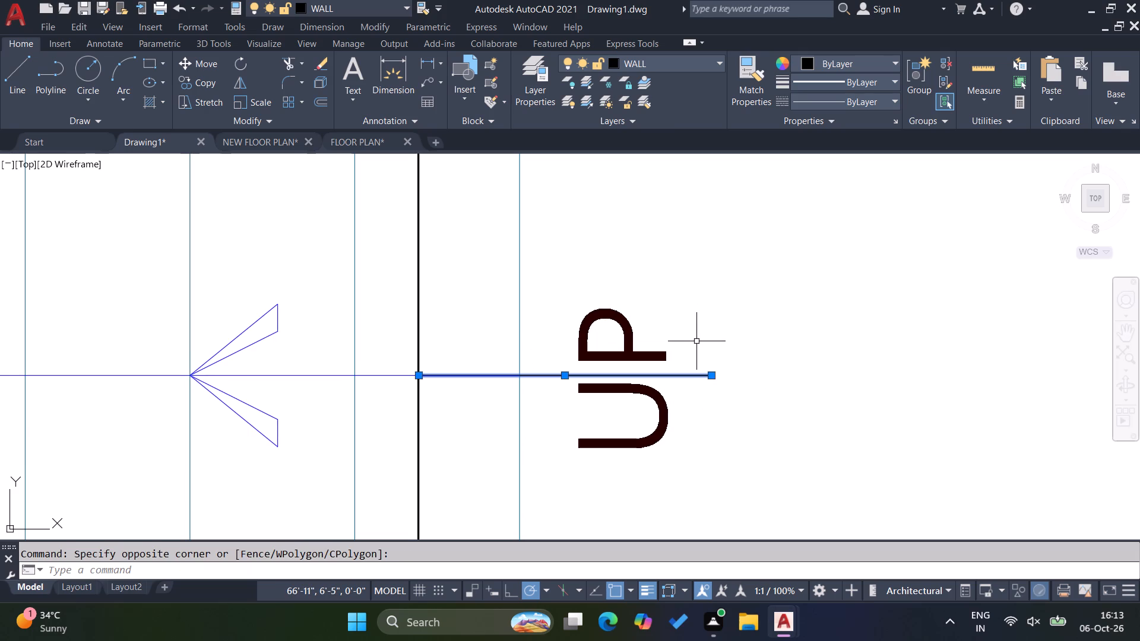
pyautogui.press('Delete')
pyautogui.click(464, 293)
pyautogui.click(413, 249)
pyautogui.press('Delete')
pyautogui.scroll(-3, 477, 297)
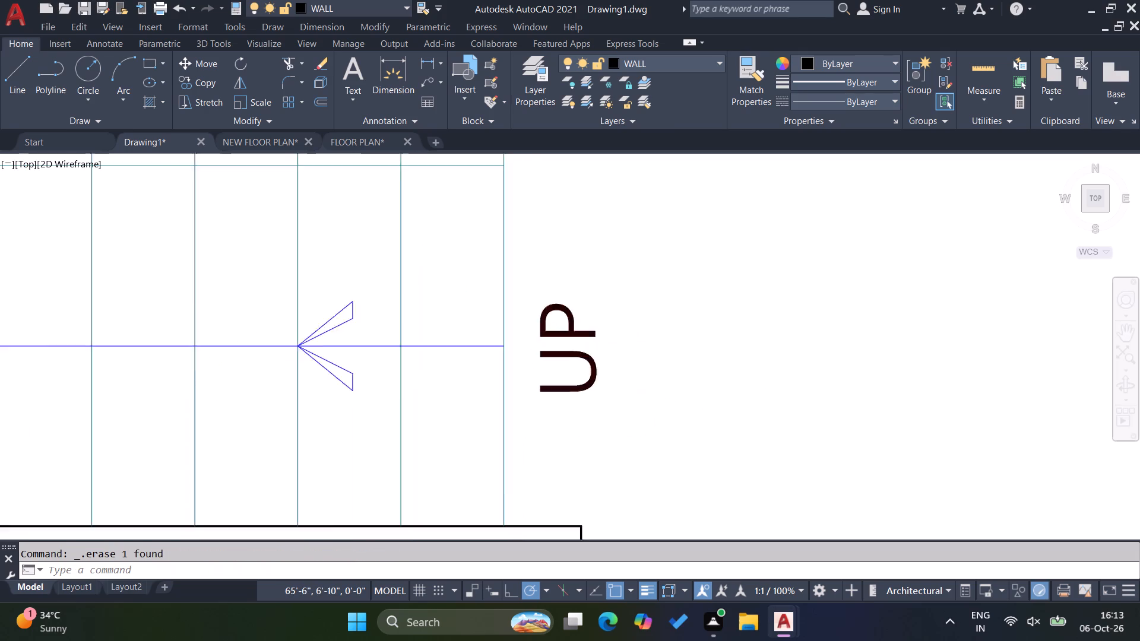
pyautogui.scroll(-4, 533, 344)
pyautogui.press('Escape')
pyautogui.press('Escape')
# Copy the stair direction line, both arrowheads and the DN and UP labels from the second plan to the matching stair corner in the first plan.
pyautogui.scroll(4, 512, 331)
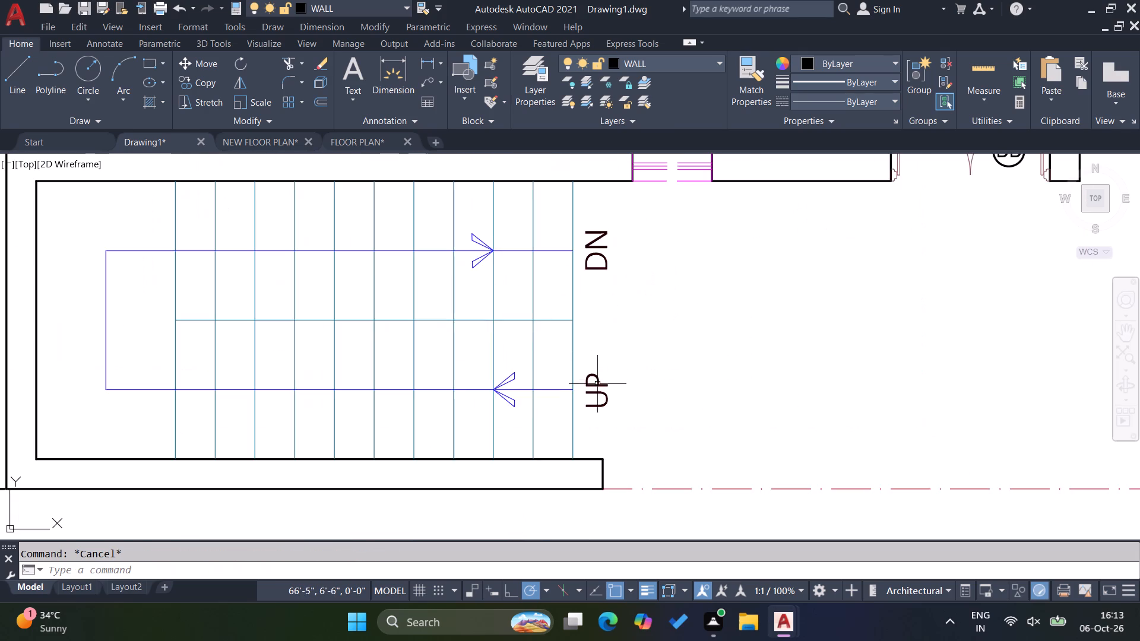
pyautogui.scroll(2, 598, 386)
pyautogui.click(608, 412)
pyautogui.scroll(-3, 594, 380)
pyautogui.click(610, 340)
pyautogui.click(588, 294)
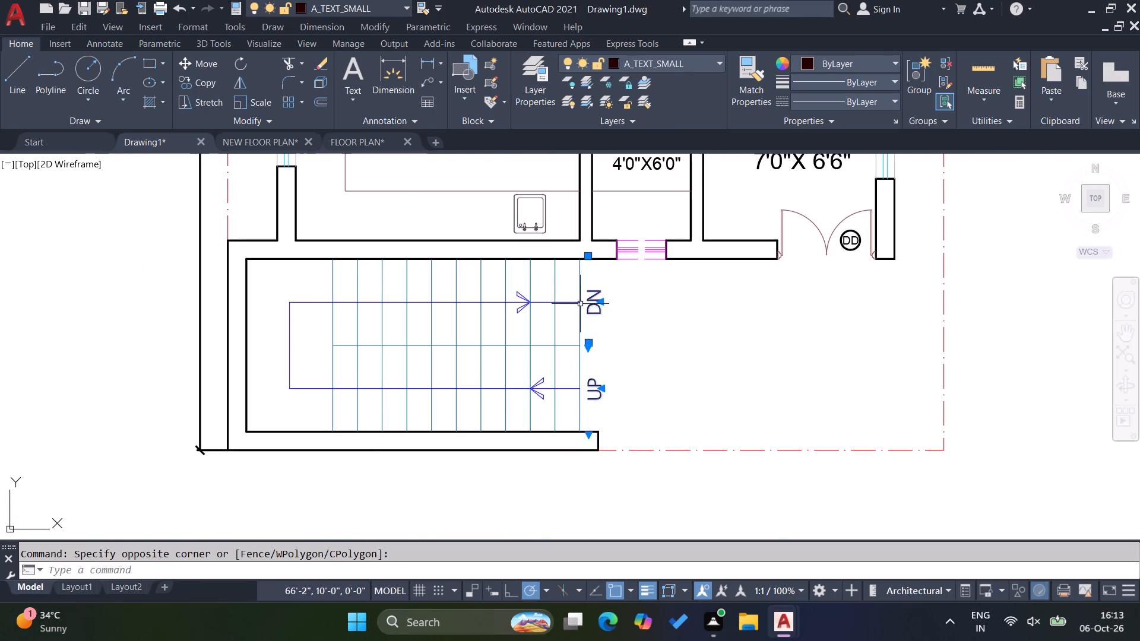
pyautogui.scroll(3, 536, 399)
pyautogui.click(571, 431)
pyautogui.click(534, 308)
pyautogui.scroll(-2, 529, 445)
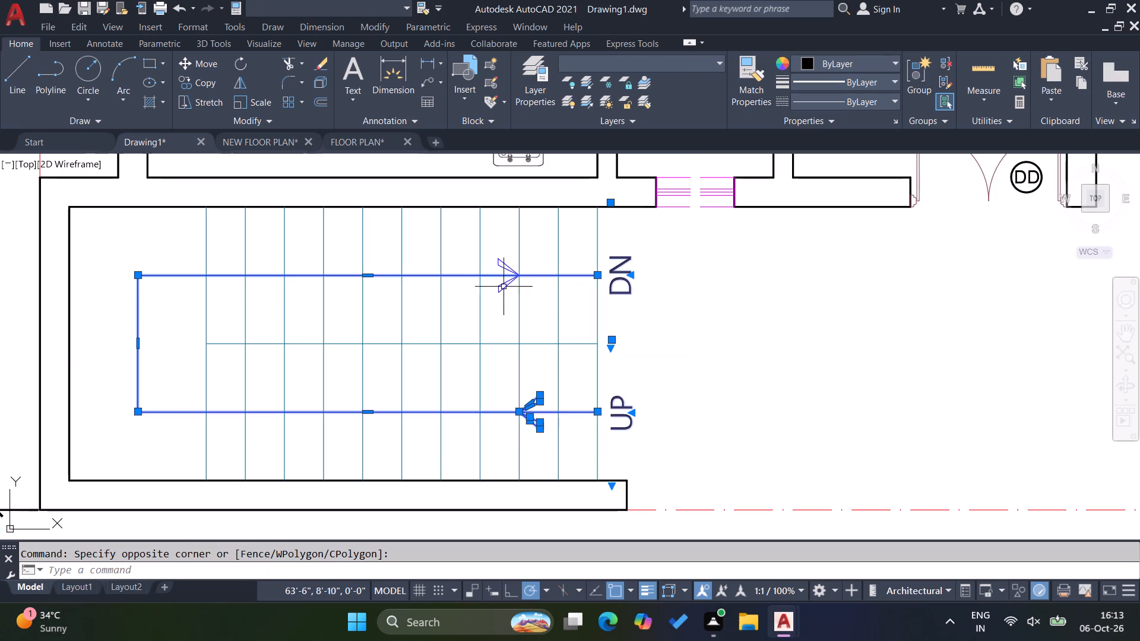
pyautogui.scroll(3, 503, 272)
pyautogui.moveTo(493, 371); pyautogui.dragTo(492, 360)
pyautogui.click(427, 202)
pyautogui.write('CO')
pyautogui.press('Return')
pyautogui.scroll(-3, 508, 306)
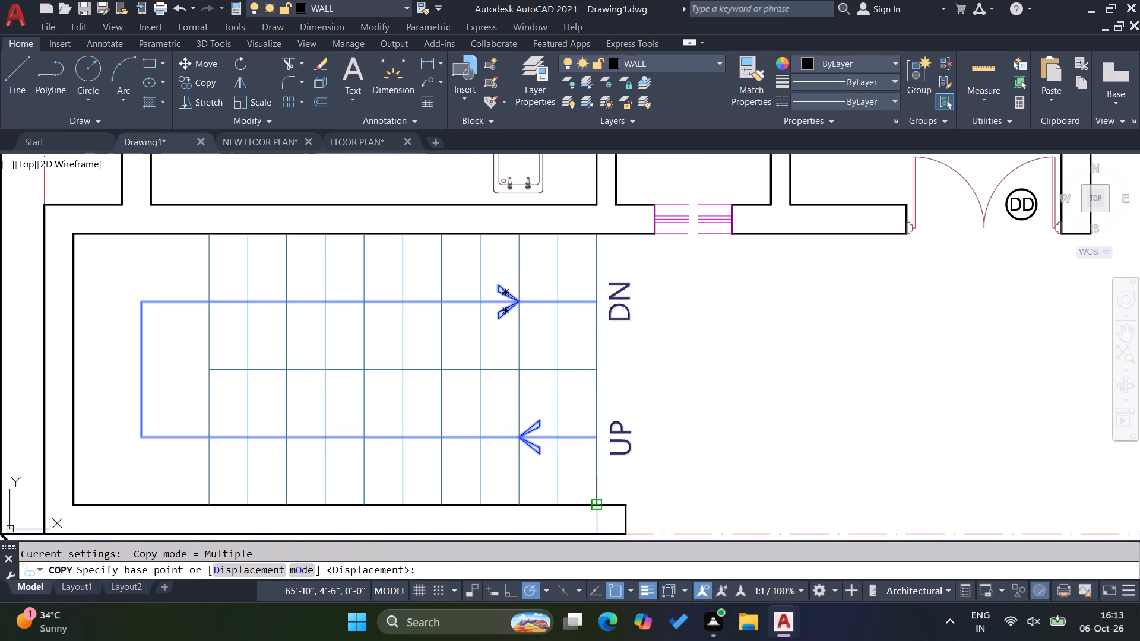
pyautogui.click(599, 503)
pyautogui.scroll(-3, 701, 480)
pyautogui.scroll(3, 206, 504)
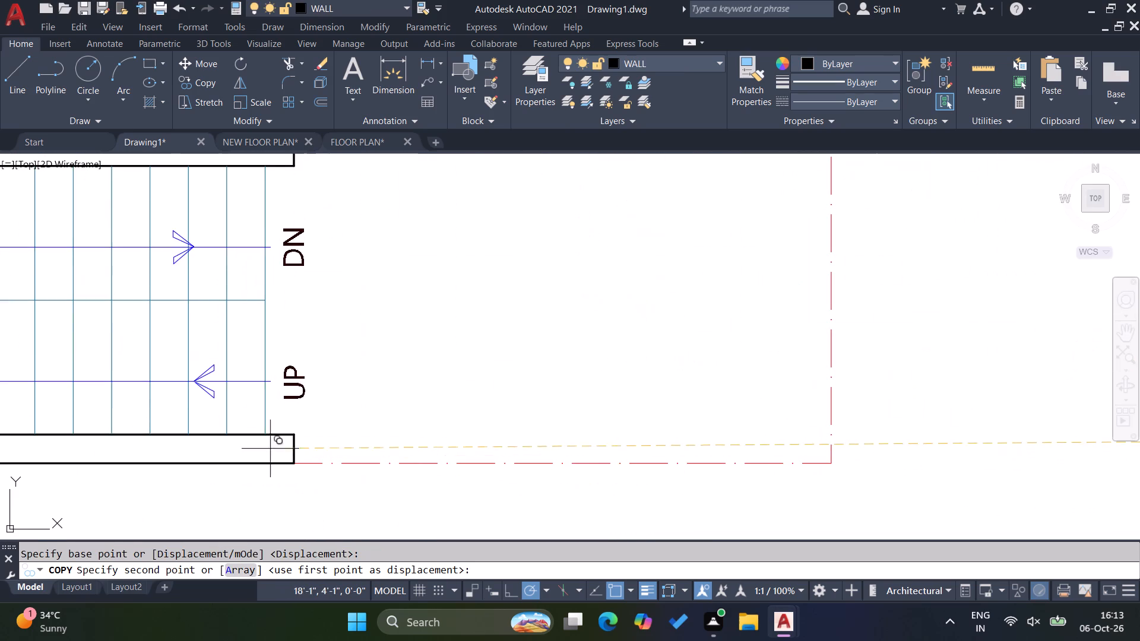
pyautogui.click(262, 434)
pyautogui.press('Escape')
pyautogui.scroll(-3, 397, 411)
pyautogui.press('Escape')
pyautogui.press('Escape')
# Delete the spare stair arrows and labels lying below the second plan.
pyautogui.scroll(-2, 417, 385)
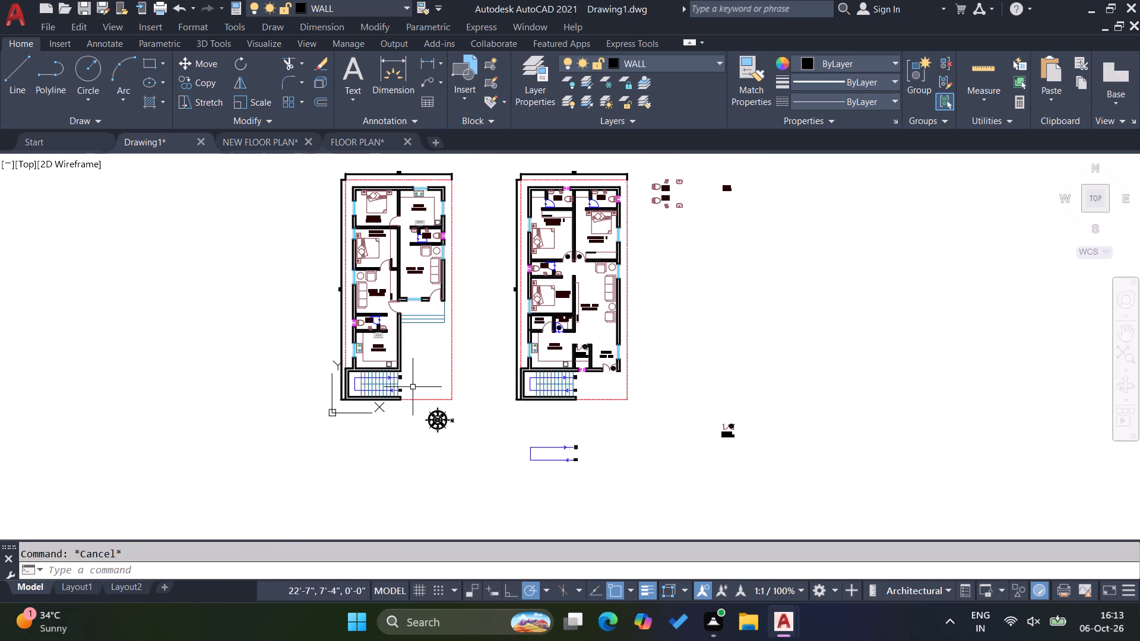
pyautogui.click(607, 509)
pyautogui.click(506, 429)
pyautogui.press('Delete')
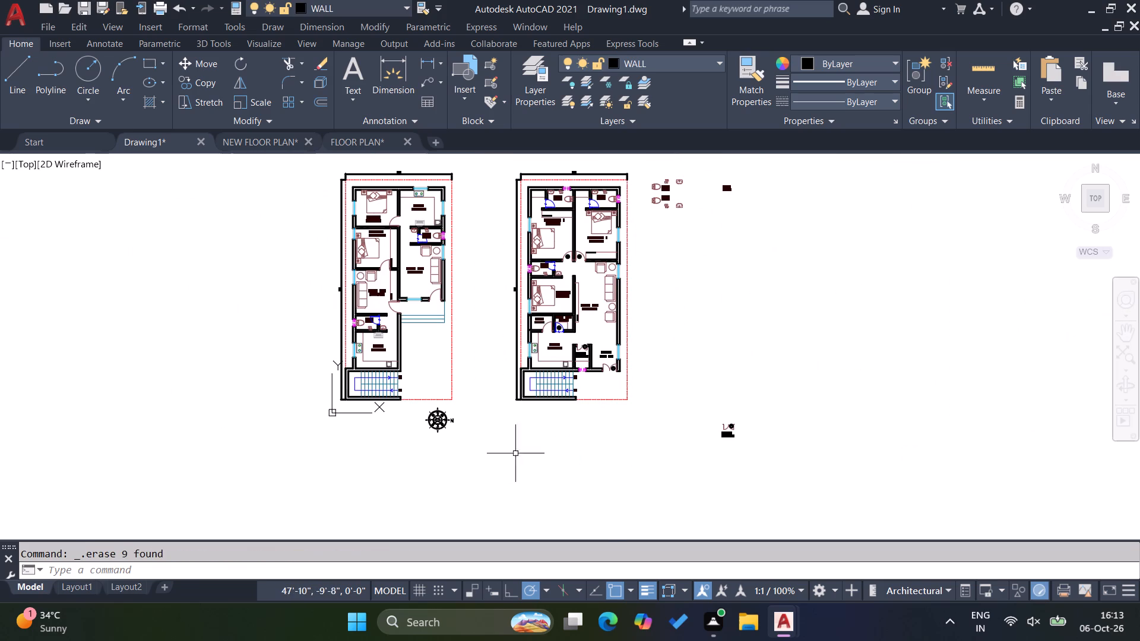
# Measure the length of the second plan's living area, from the bedroom 2 wall down to the store room's lower wall corner.
pyautogui.scroll(2, 597, 256)
pyautogui.press('Escape')
pyautogui.press('Escape')
pyautogui.press('Escape')
pyautogui.press('Escape')
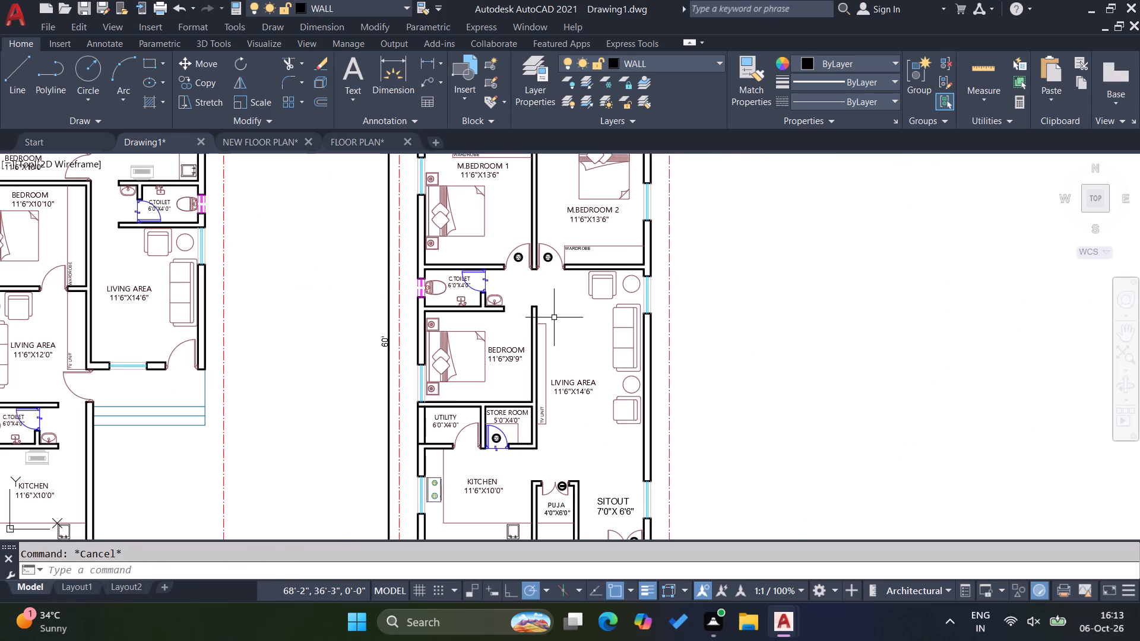
pyautogui.scroll(-1, 585, 360)
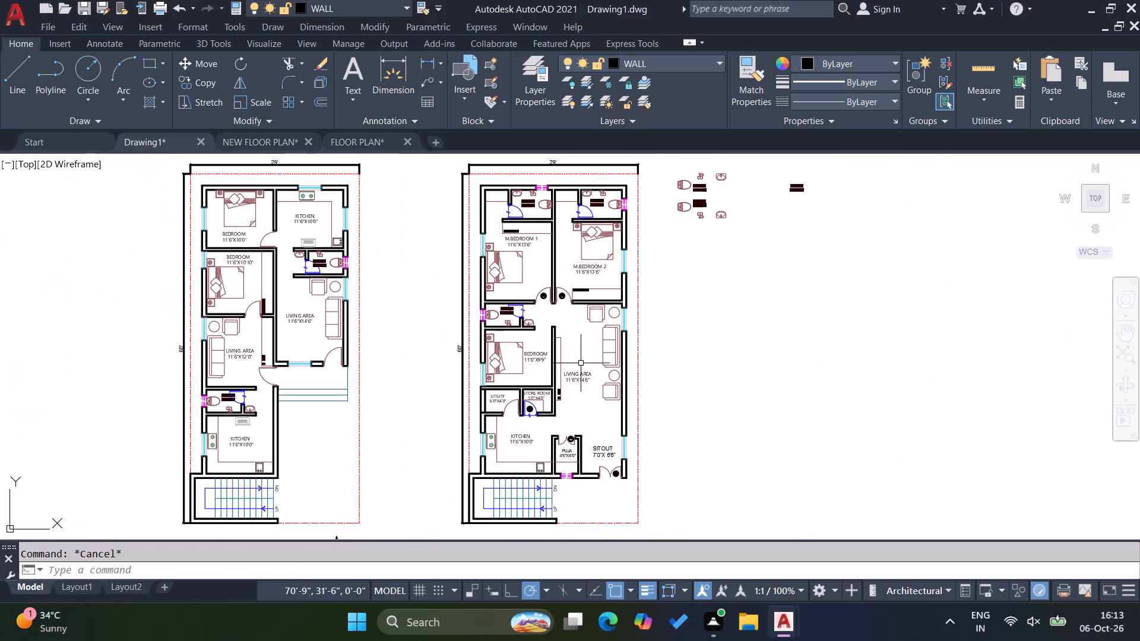
pyautogui.scroll(2, 581, 364)
pyautogui.click(427, 58)
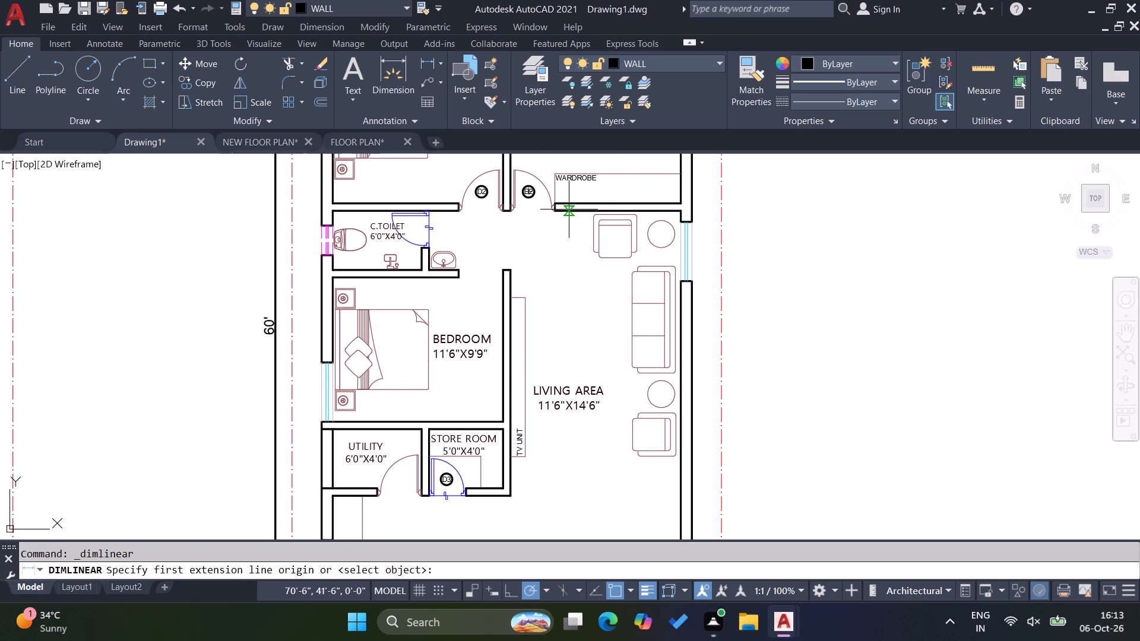
pyautogui.click(565, 212)
pyautogui.click(513, 496)
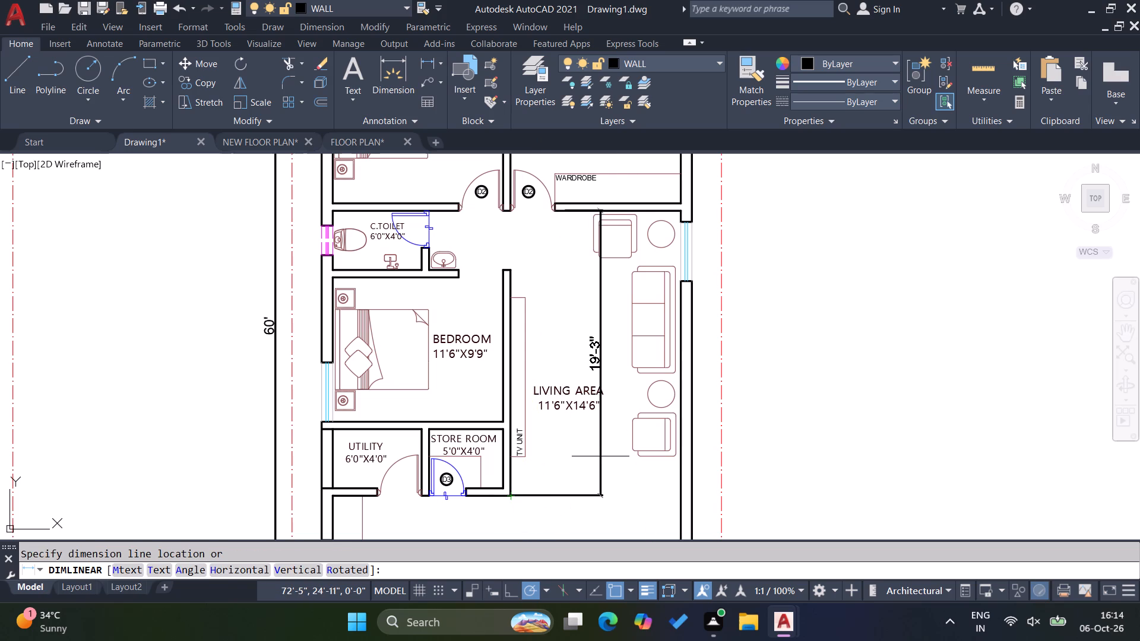
pyautogui.press('Escape')
# Switch to the FLOOR PLAN drawing and check the matching living area's extent with a linear dimension from its upper wall to the store room corner.
pyautogui.click(358, 137)
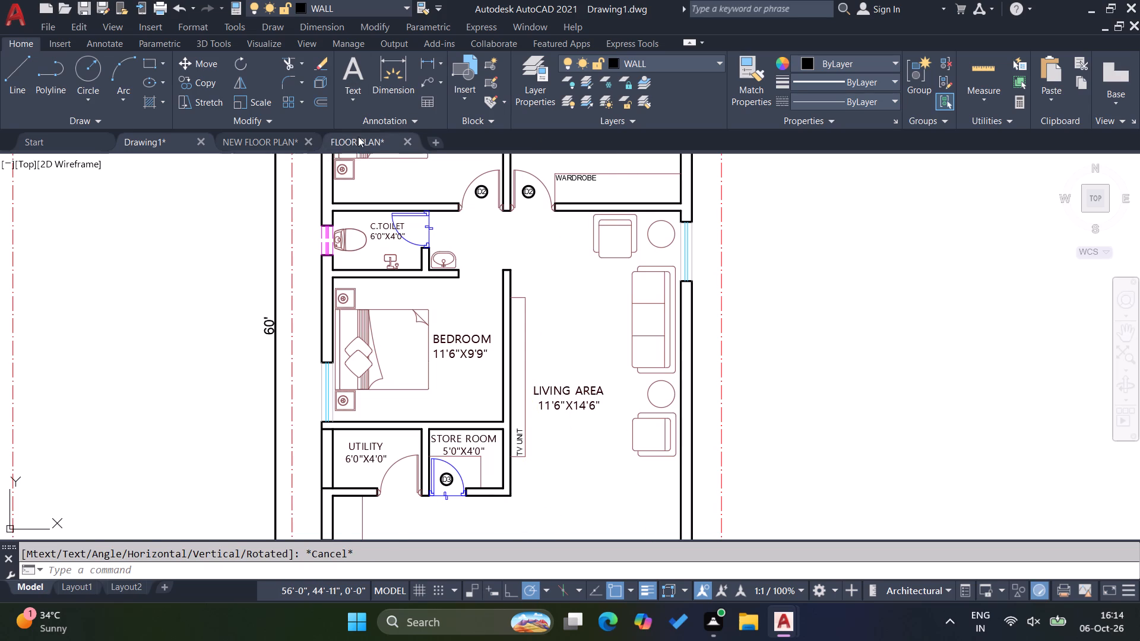
pyautogui.scroll(-4, 591, 308)
pyautogui.scroll(-3, 455, 338)
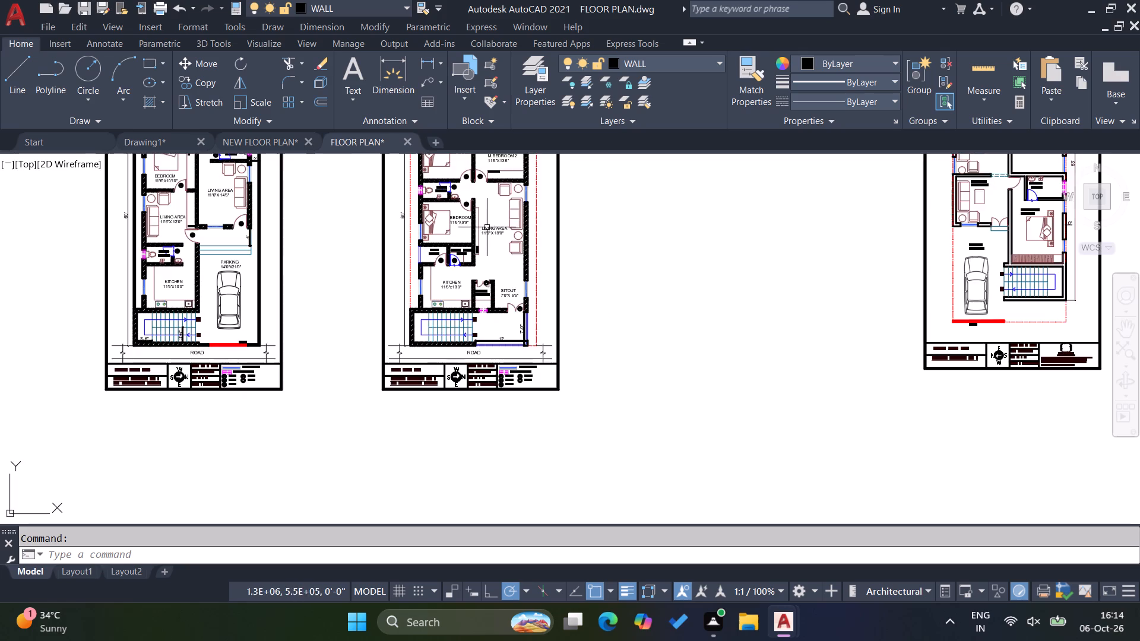
pyautogui.scroll(2, 487, 227)
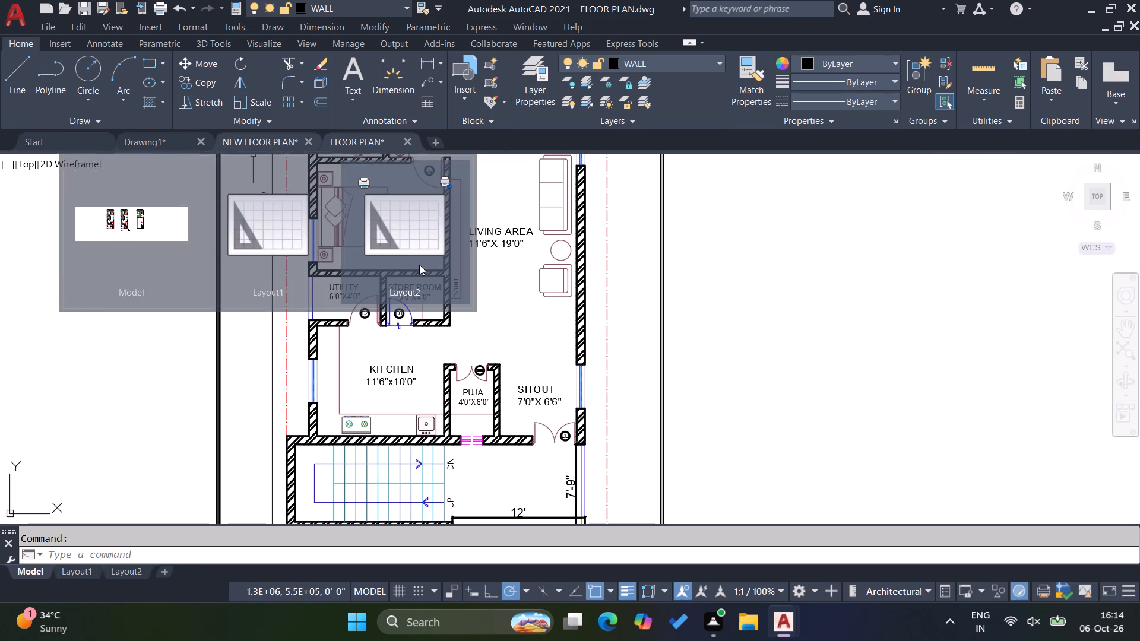
pyautogui.scroll(-2, 429, 291)
pyautogui.scroll(-1, 517, 339)
pyautogui.scroll(2, 486, 204)
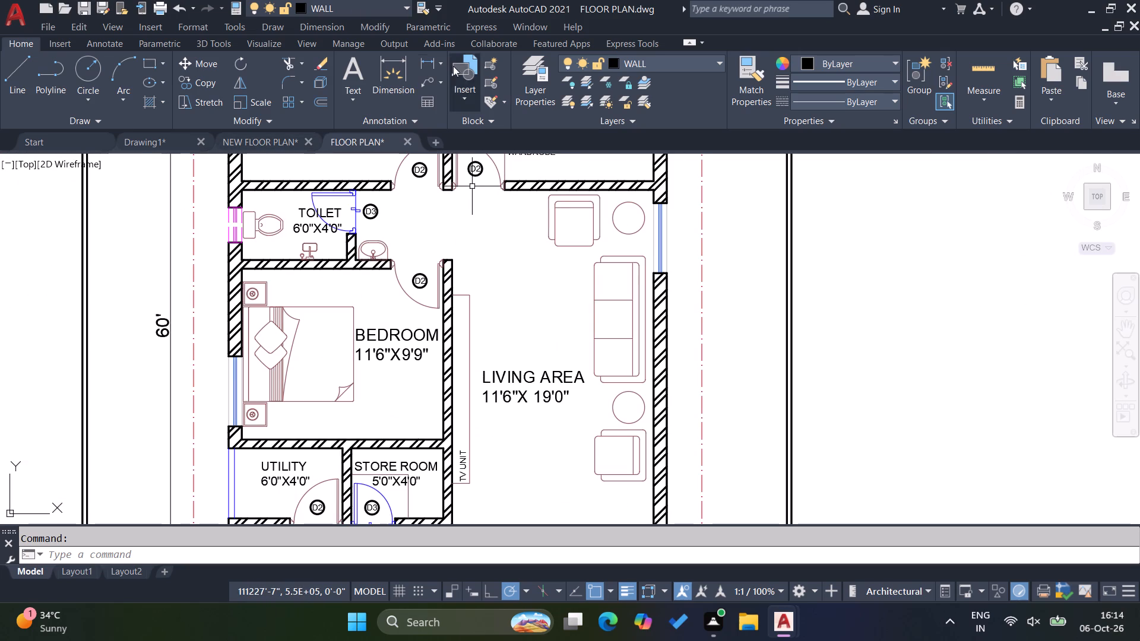
pyautogui.click(423, 61)
pyautogui.click(518, 193)
pyautogui.scroll(-2, 517, 404)
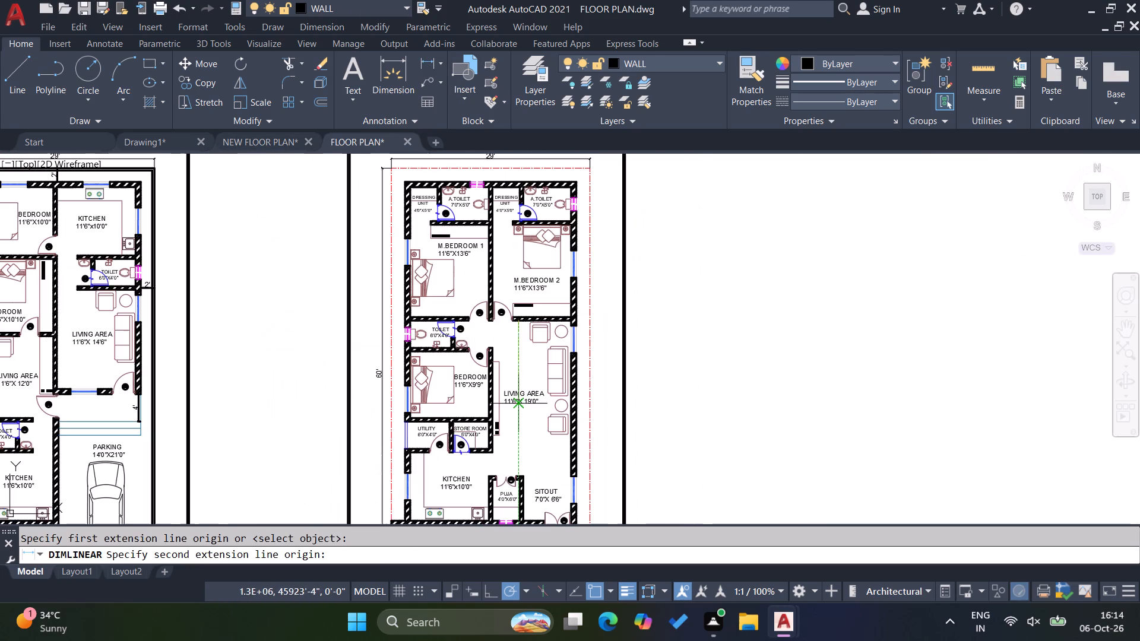
pyautogui.scroll(2, 482, 468)
pyautogui.click(503, 430)
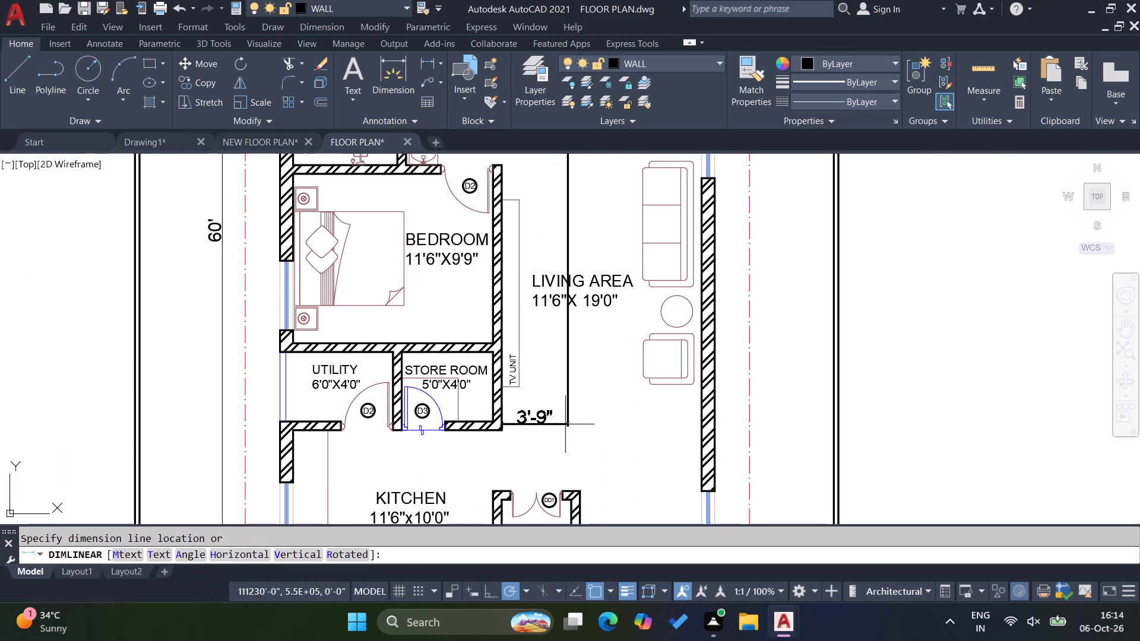
pyautogui.press('Escape')
# In Drawing1, change the second plan's living area label to read 11'6"X19'0".
pyautogui.click(194, 140)
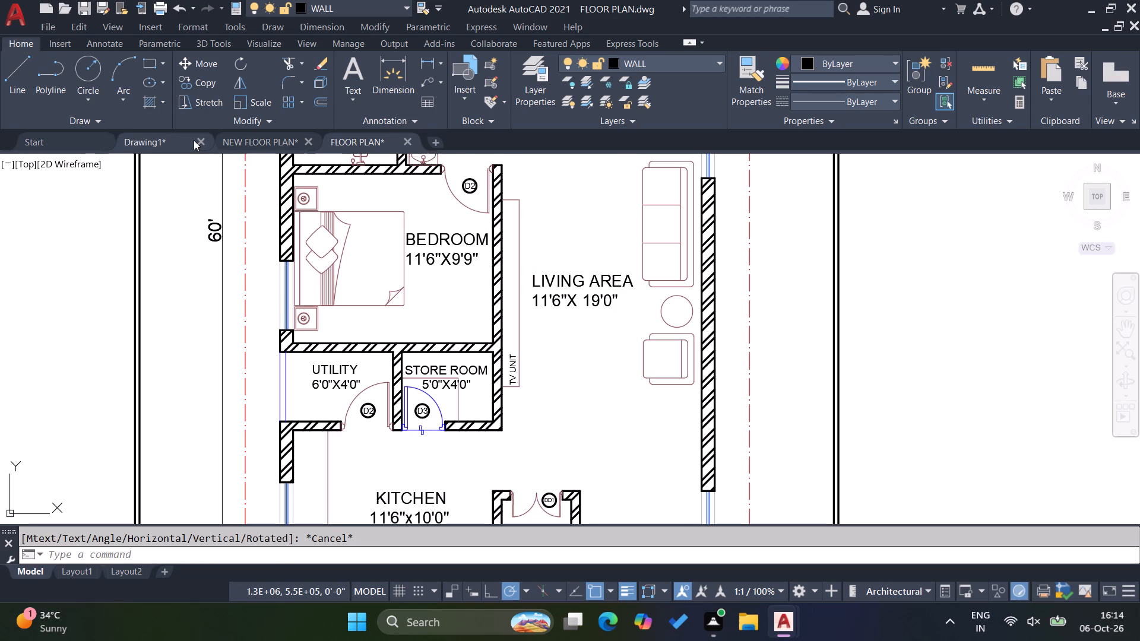
pyautogui.scroll(3, 585, 410)
pyautogui.doubleClick(573, 398)
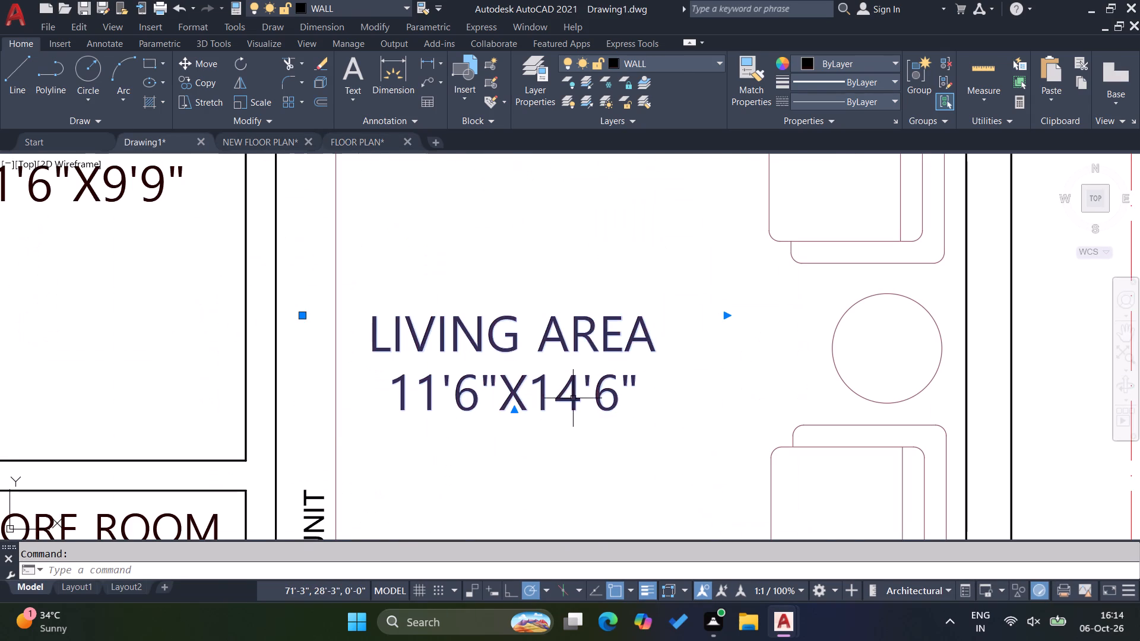
pyautogui.press('BackSpace')
pyautogui.press('9')
pyautogui.click(621, 405)
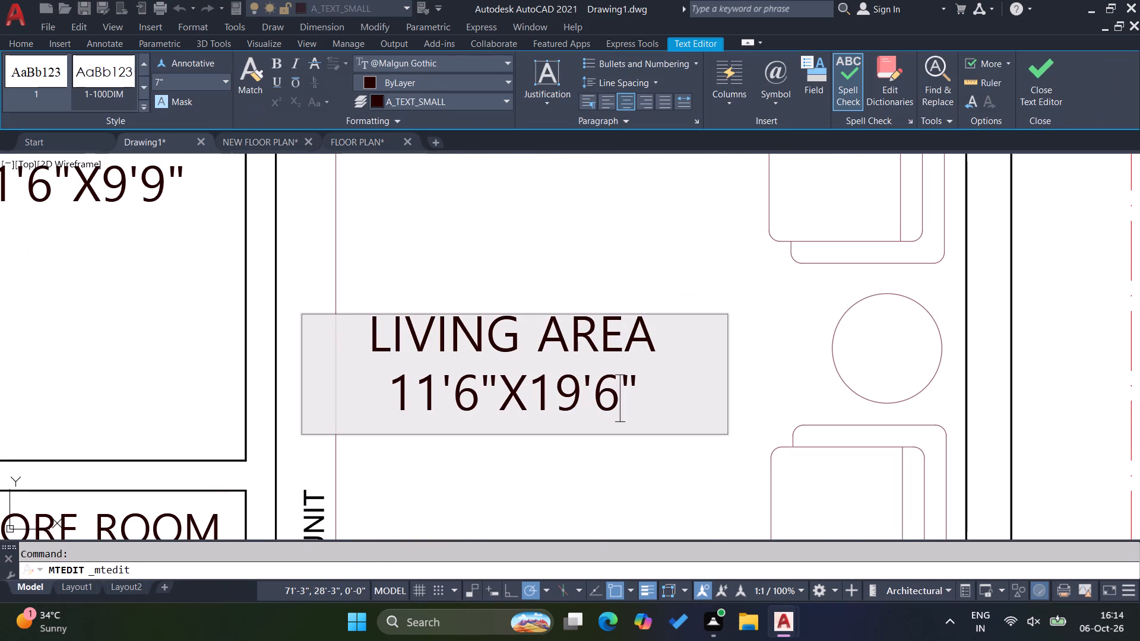
pyautogui.press('BackSpace')
pyautogui.press('0')
pyautogui.click(625, 460)
pyautogui.press('Escape')
pyautogui.scroll(-4, 569, 380)
pyautogui.press('Escape')
pyautogui.press('Escape')
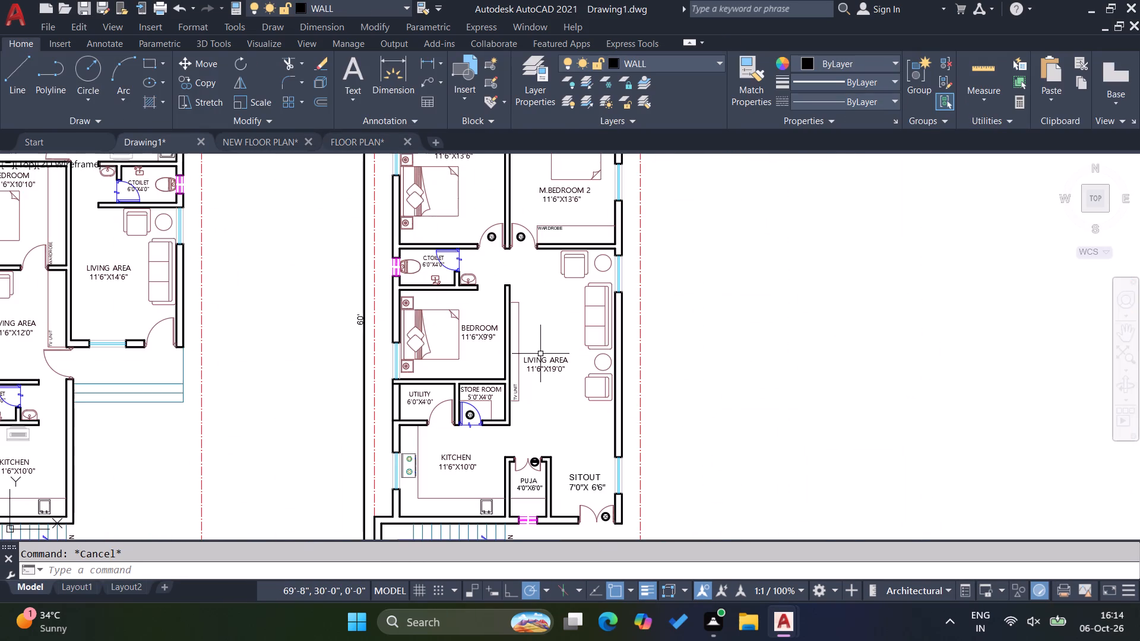
pyautogui.press('Escape')
pyautogui.press('Escape')
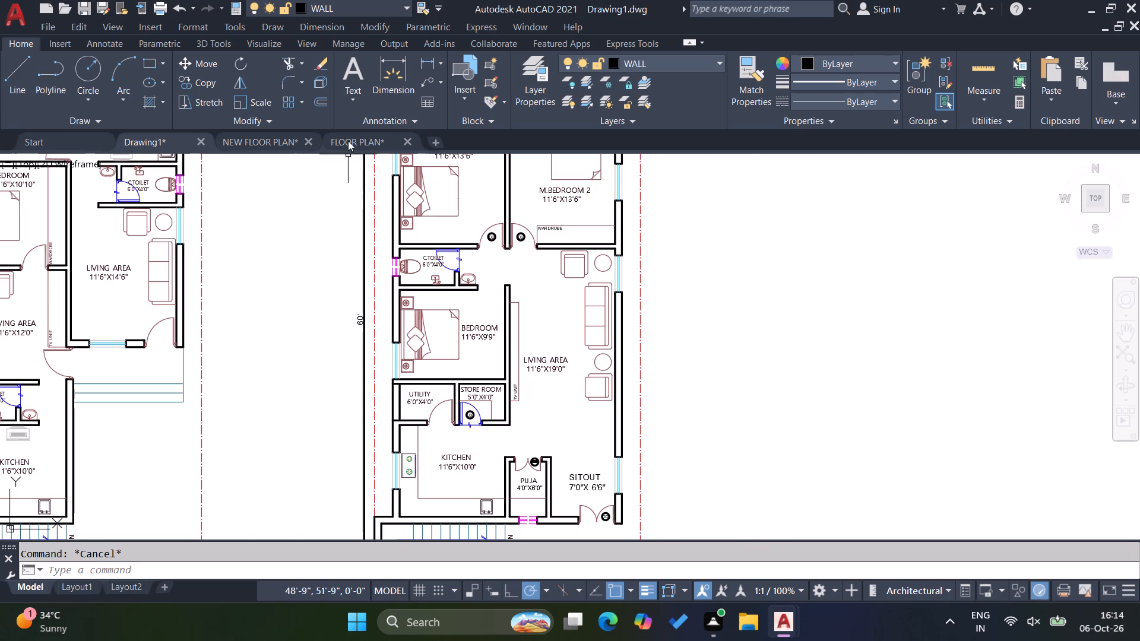
# Copy the two blue lines at the utility's outer opening from FLOOR PLAN and paste them beside the second plan in Drawing1.
pyautogui.click(348, 141)
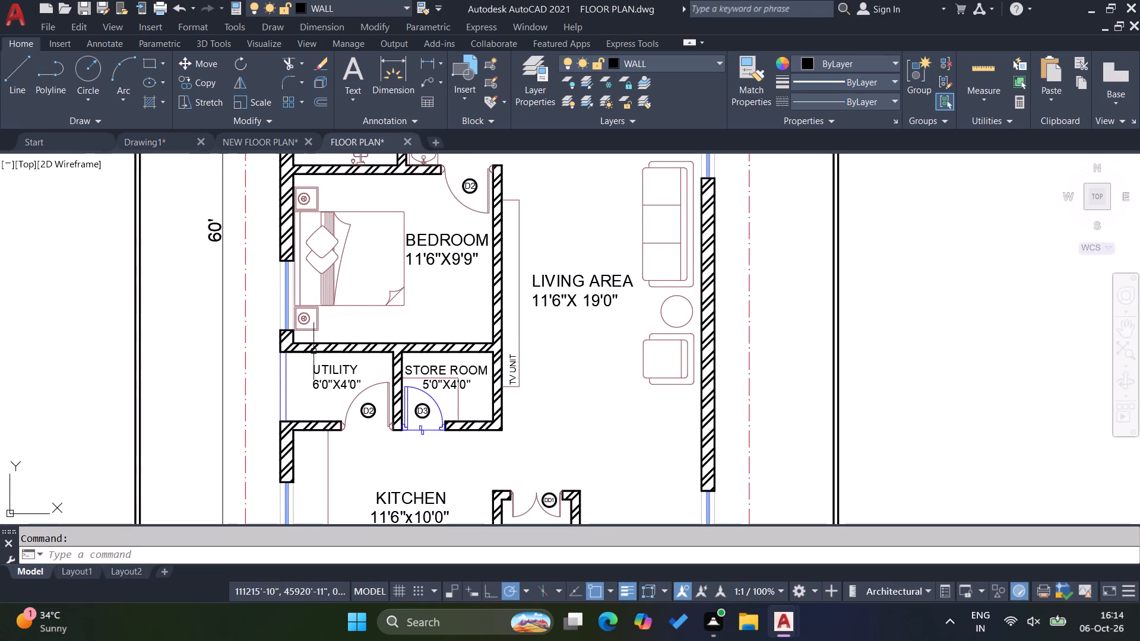
pyautogui.click(293, 401)
pyautogui.click(264, 389)
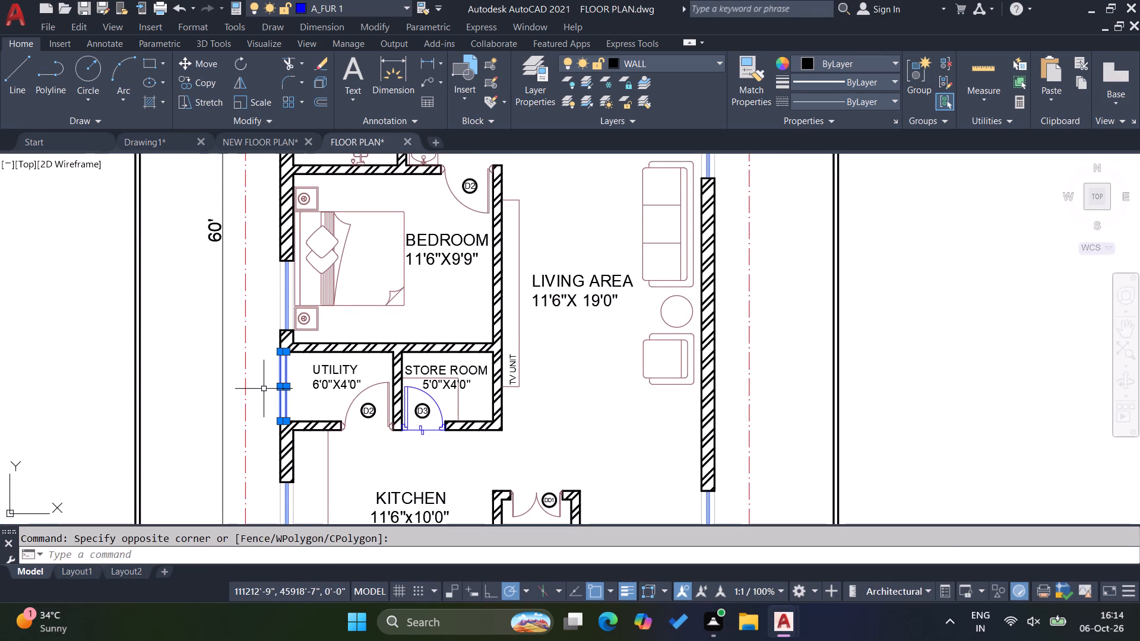
pyautogui.hotkey('ctrl', 'c')
pyautogui.click(174, 136)
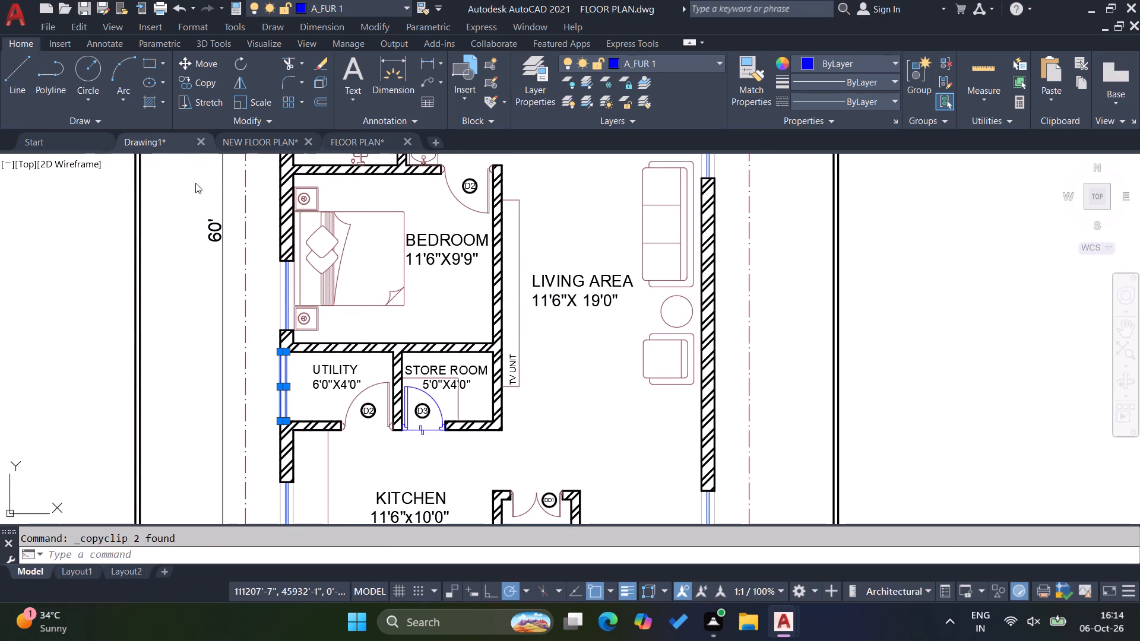
pyautogui.hotkey('ctrl', 'v')
pyautogui.scroll(2, 346, 432)
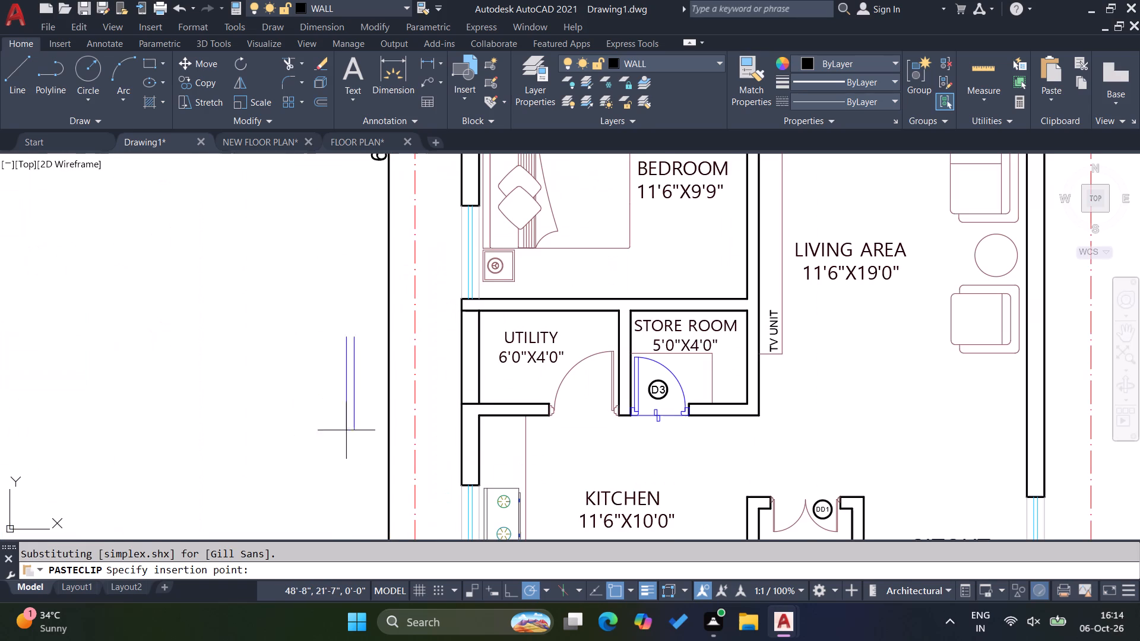
pyautogui.click(334, 420)
pyautogui.press('Escape')
# Trim both outer wall lines along the utility room in the second plan to form an opening.
pyautogui.click(492, 383)
pyautogui.press('Escape')
pyautogui.write('TR')
pyautogui.press('Return')
pyautogui.click(485, 387)
pyautogui.click(444, 376)
pyautogui.press('Escape')
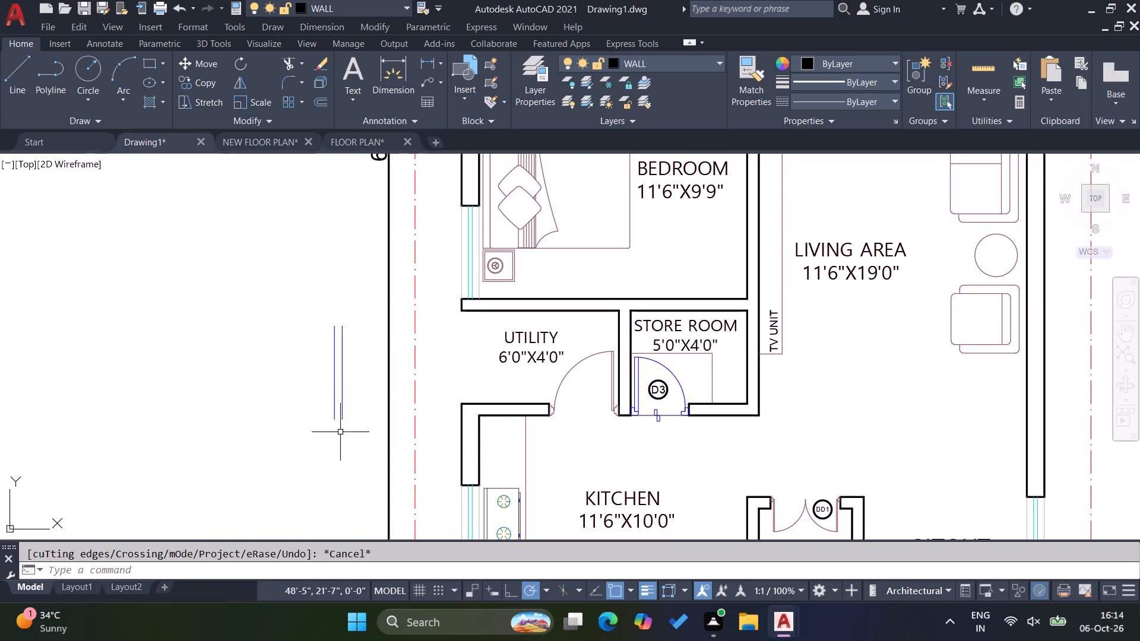
# Move the two pasted blue lines into the utility room's outer wall opening, using their lower end as the base point.
pyautogui.click(355, 439)
pyautogui.click(297, 384)
pyautogui.press('m')
pyautogui.press('Return')
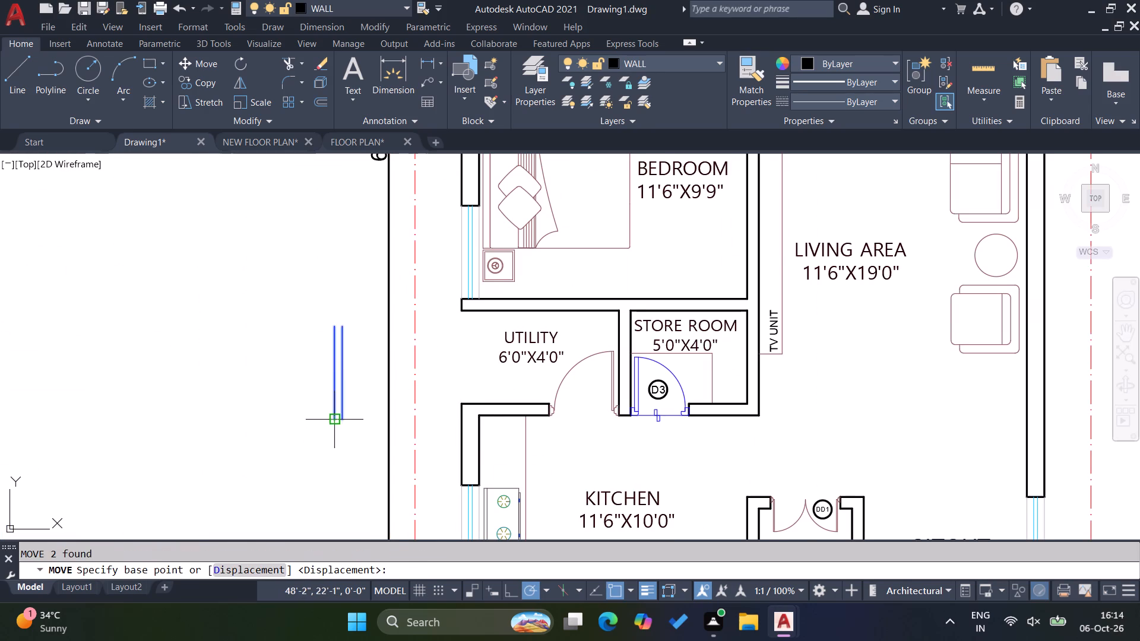
pyautogui.click(338, 424)
pyautogui.click(459, 399)
pyautogui.press('Escape')
pyautogui.scroll(-3, 441, 397)
pyautogui.press('Escape')
pyautogui.press('Escape')
pyautogui.scroll(-2, 544, 362)
pyautogui.press('Escape')
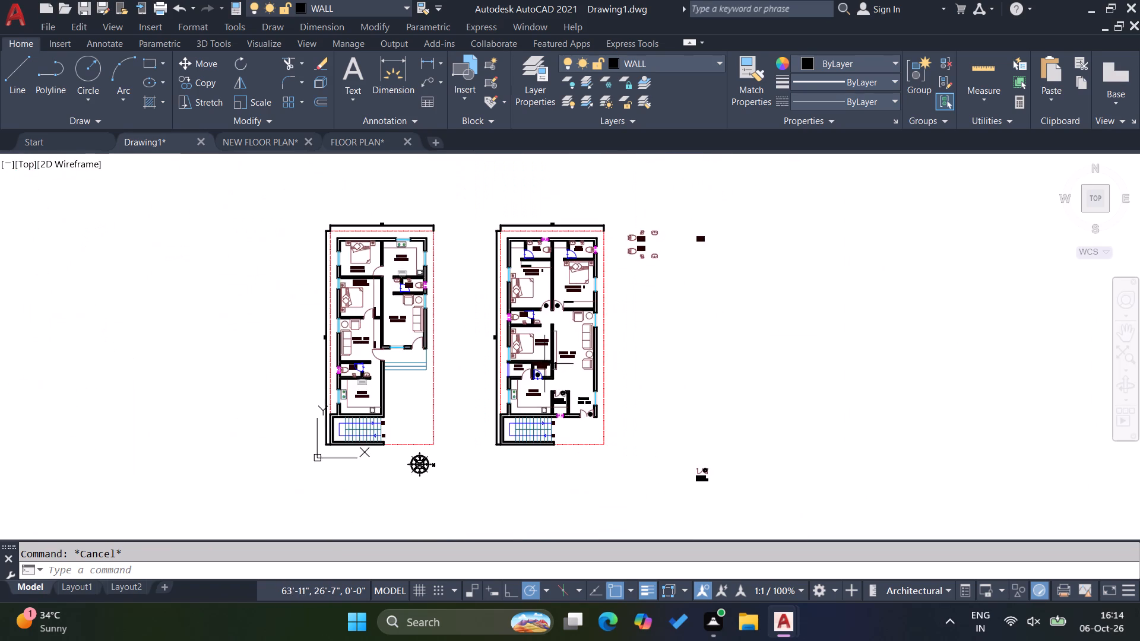
# Delete all spare furniture, fixtures and labels lying outside the second plan, including the distant group of leftover pieces.
pyautogui.scroll(2, 536, 378)
pyautogui.press('Escape')
pyautogui.press('Escape')
pyautogui.scroll(-3, 536, 377)
pyautogui.moveTo(671, 471); pyautogui.dragTo(662, 459)
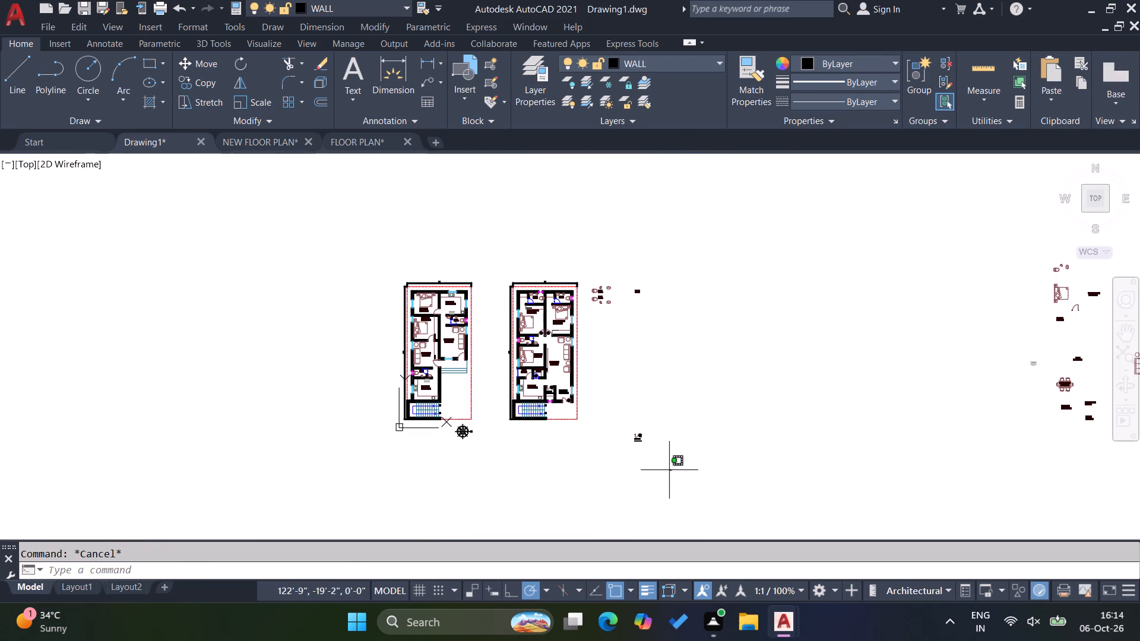
pyautogui.click(580, 258)
pyautogui.press('Delete')
pyautogui.scroll(-2, 591, 288)
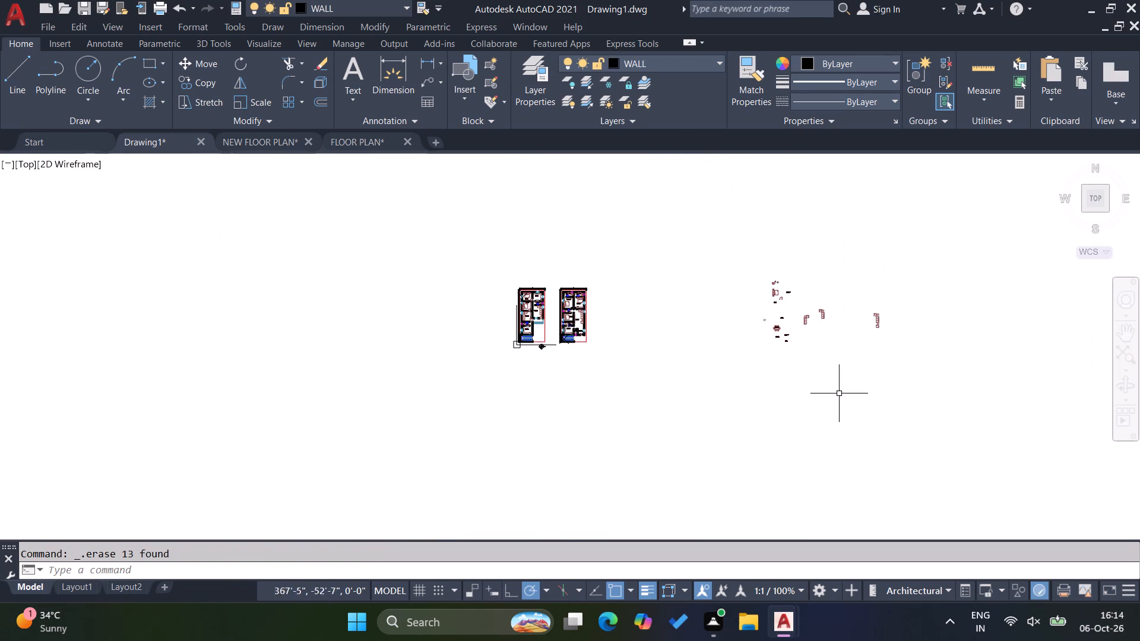
pyautogui.moveTo(935, 392); pyautogui.dragTo(926, 383)
pyautogui.click(669, 226)
pyautogui.press('Delete')
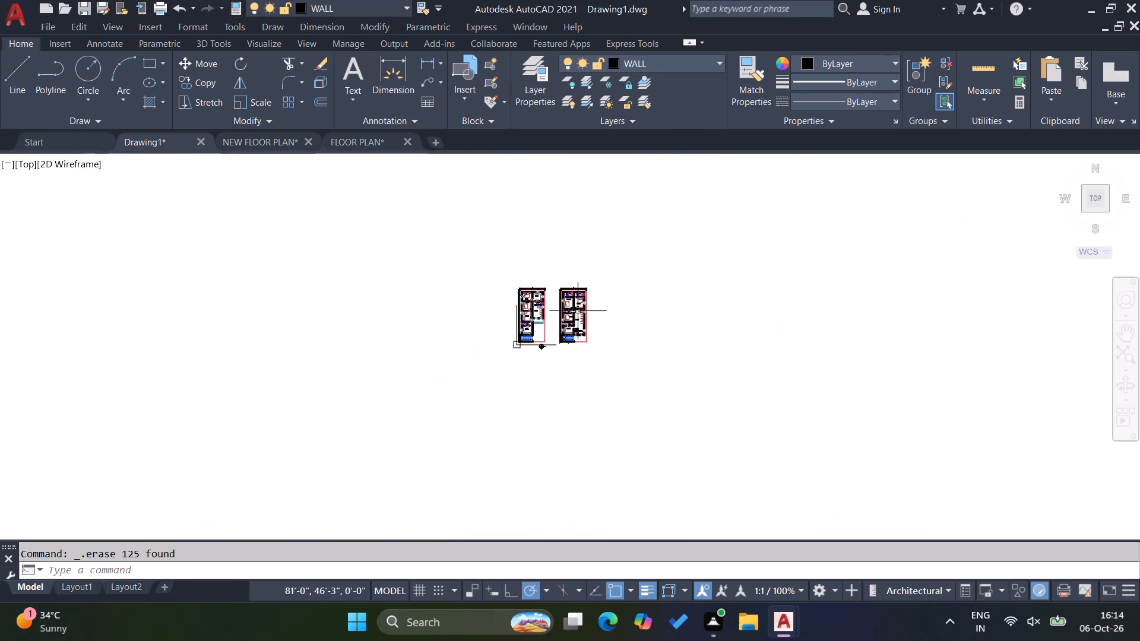
# Copy the road lines, both break symbols and the ROAD label from FLOOR PLAN's first floor plan and paste them near the second plan in Drawing1.
pyautogui.scroll(3, 561, 321)
pyautogui.scroll(2, 636, 329)
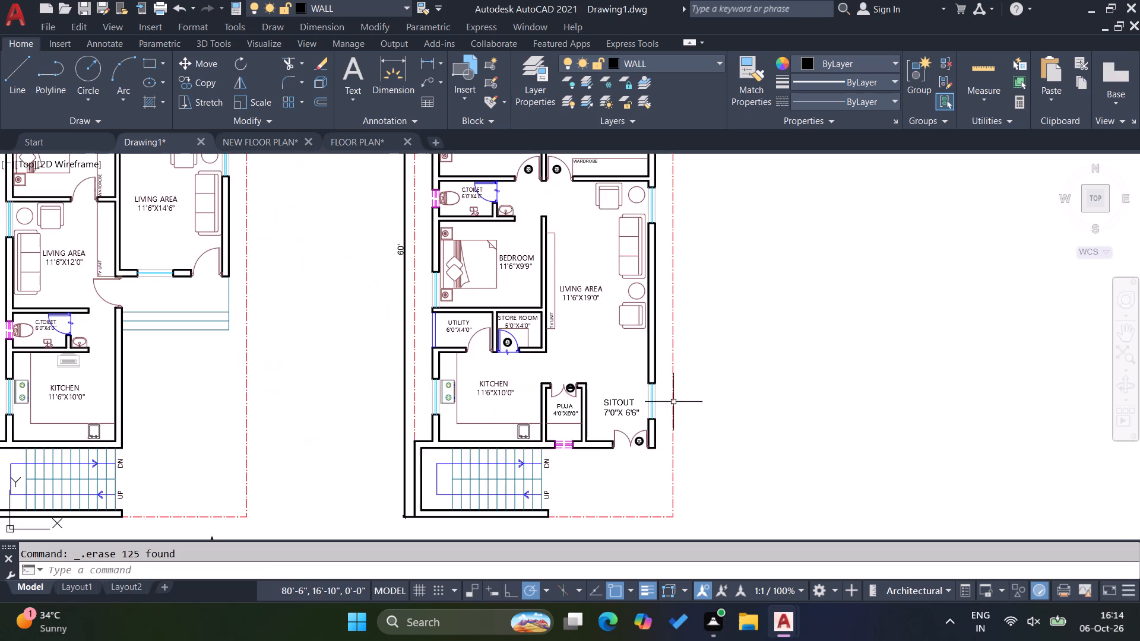
pyautogui.scroll(-1, 681, 405)
pyautogui.scroll(-1, 599, 369)
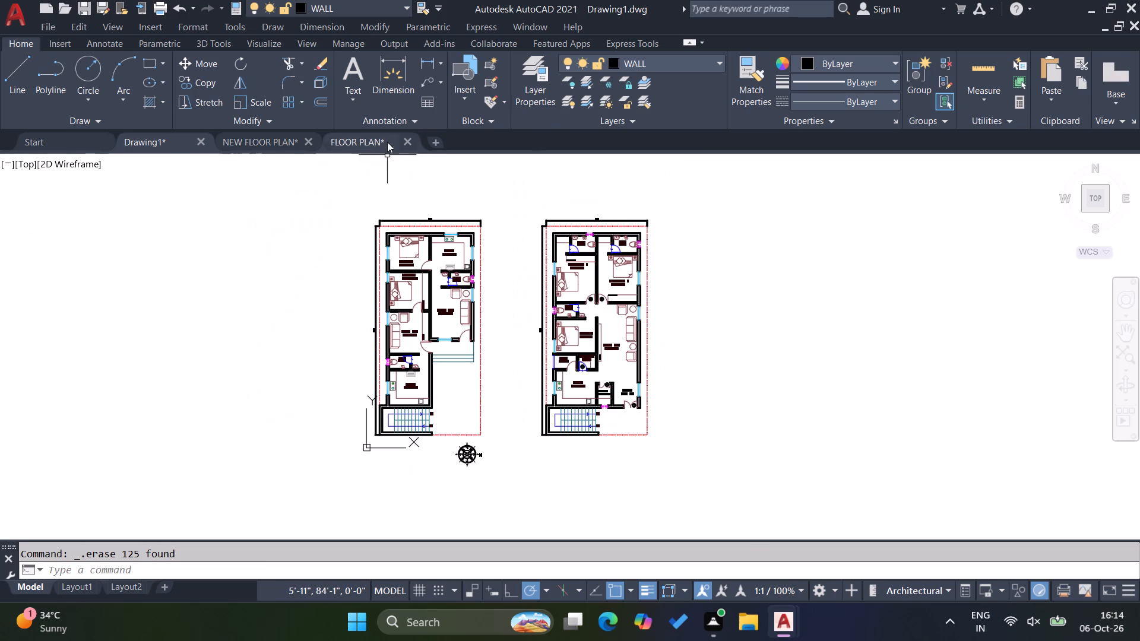
pyautogui.click(380, 139)
pyautogui.scroll(-3, 524, 309)
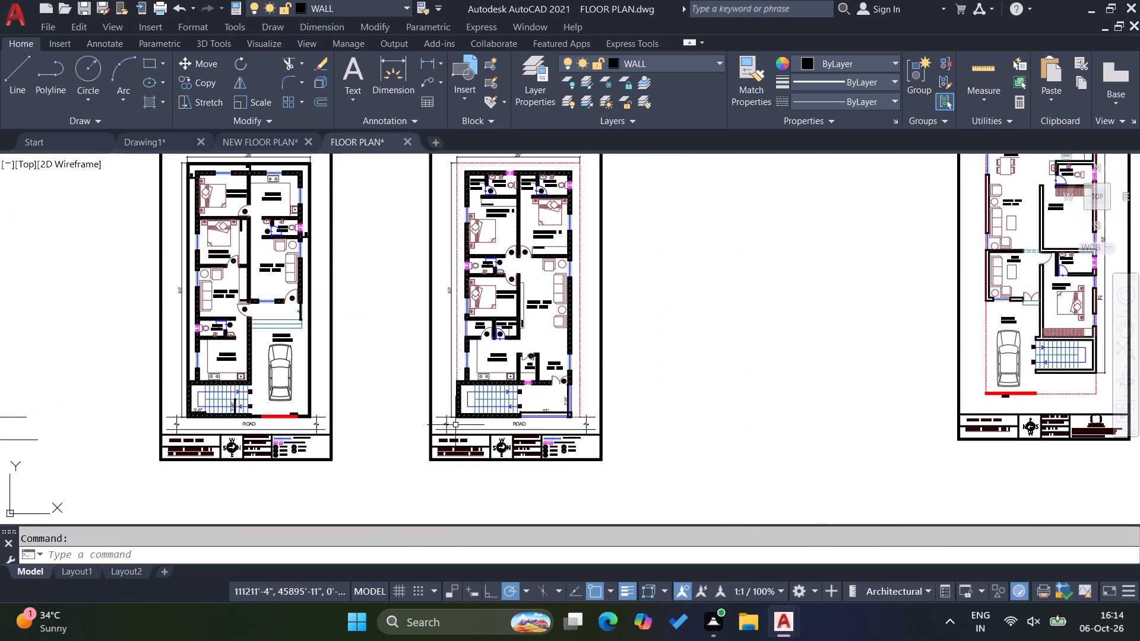
pyautogui.scroll(3, 455, 425)
pyautogui.click(414, 458)
pyautogui.click(382, 344)
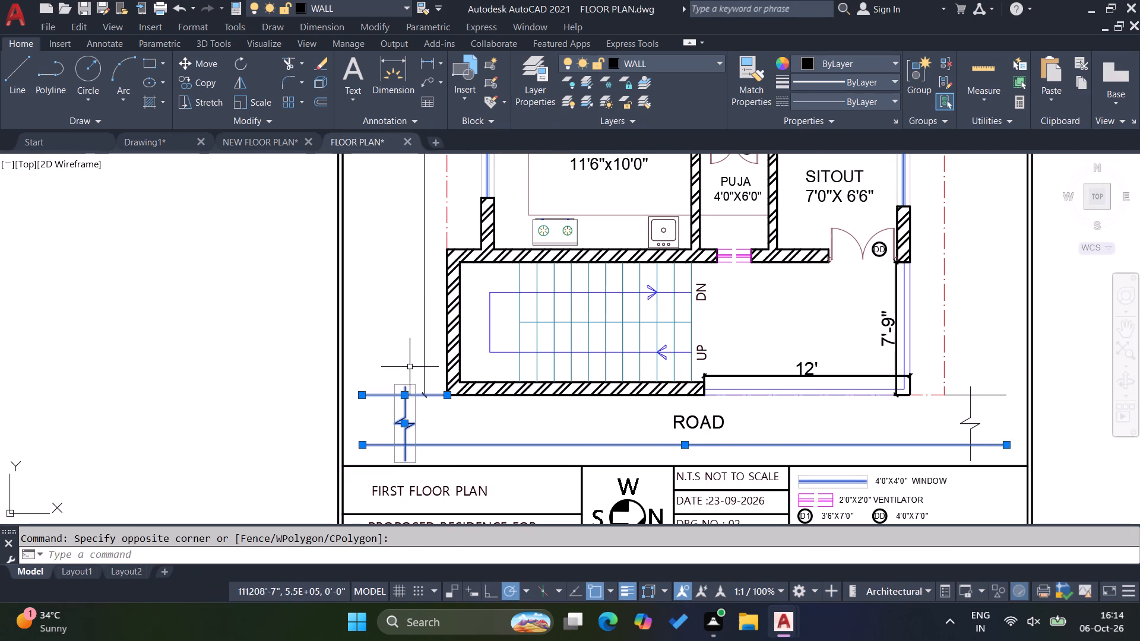
pyautogui.click(973, 438)
pyautogui.click(995, 460)
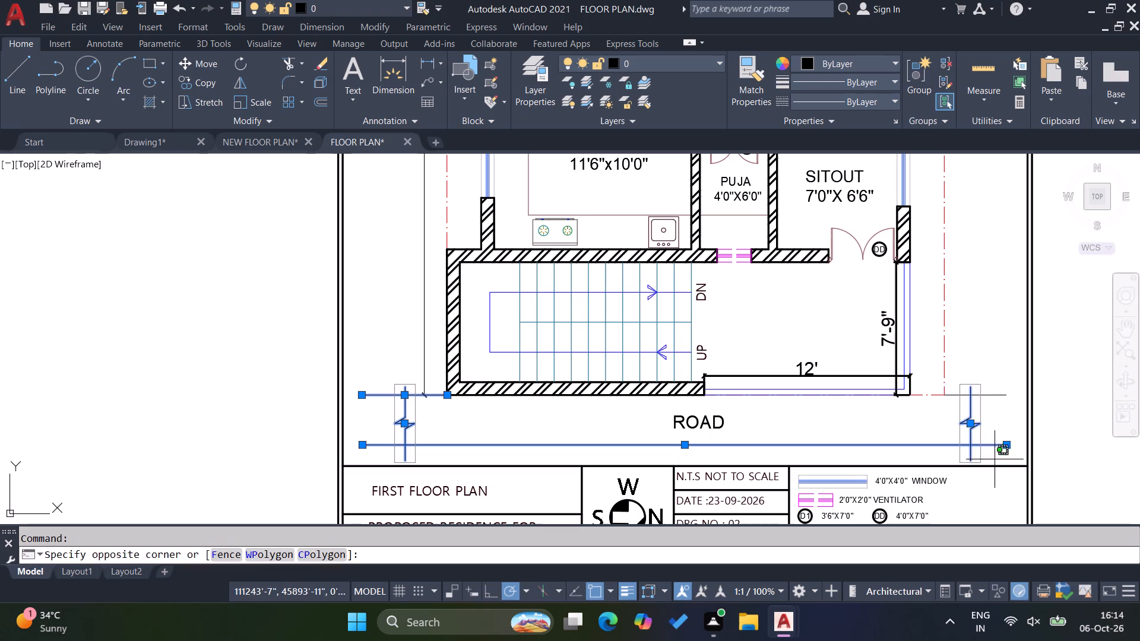
pyautogui.click(961, 381)
pyautogui.click(724, 411)
pyautogui.click(653, 422)
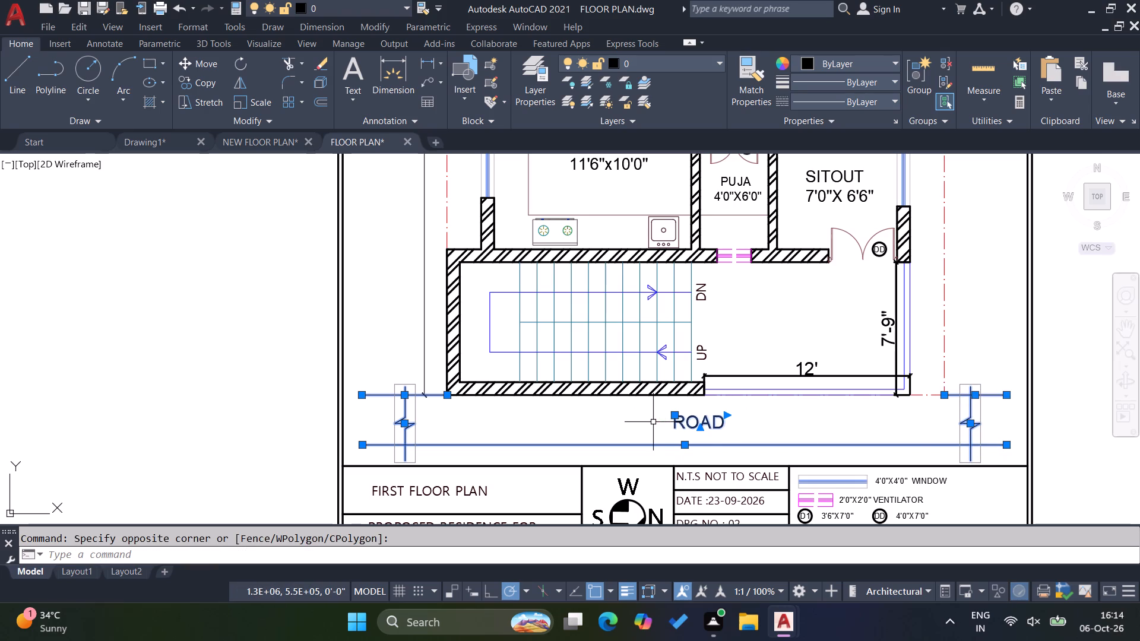
pyautogui.hotkey('ctrl', 'c')
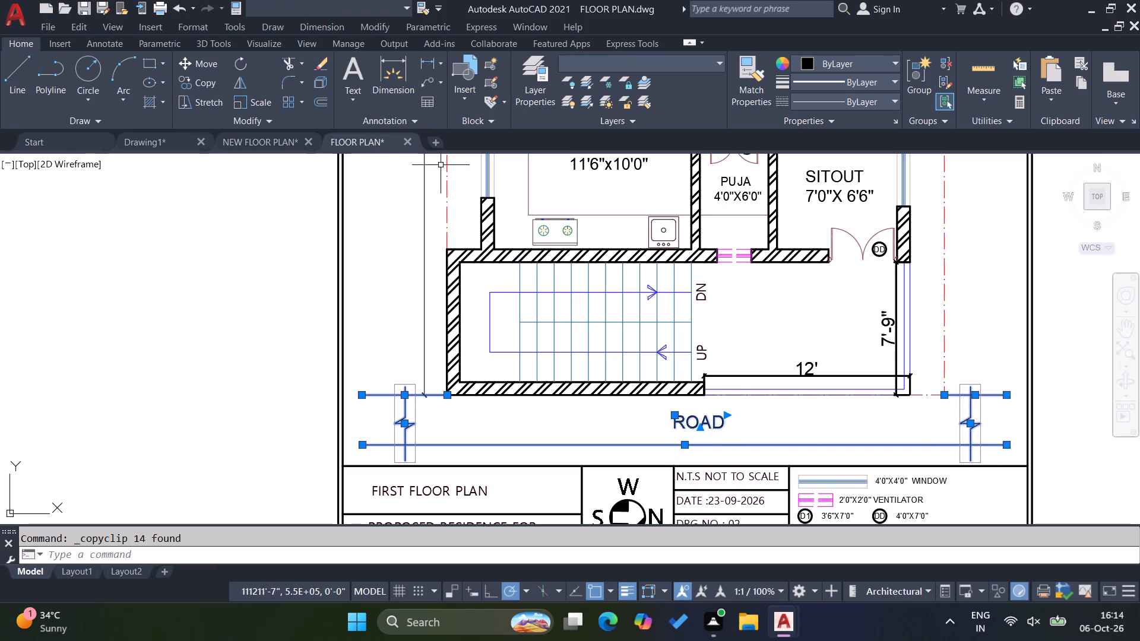
pyautogui.click(180, 153)
pyautogui.click(179, 147)
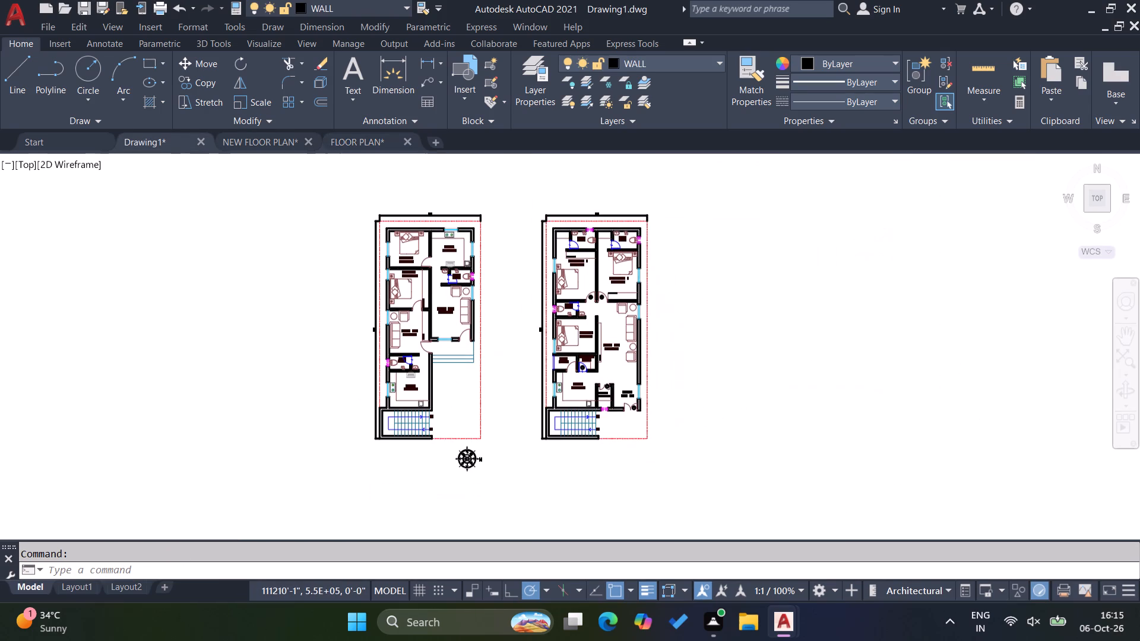
pyautogui.hotkey('ctrl', 'v')
pyautogui.click(663, 488)
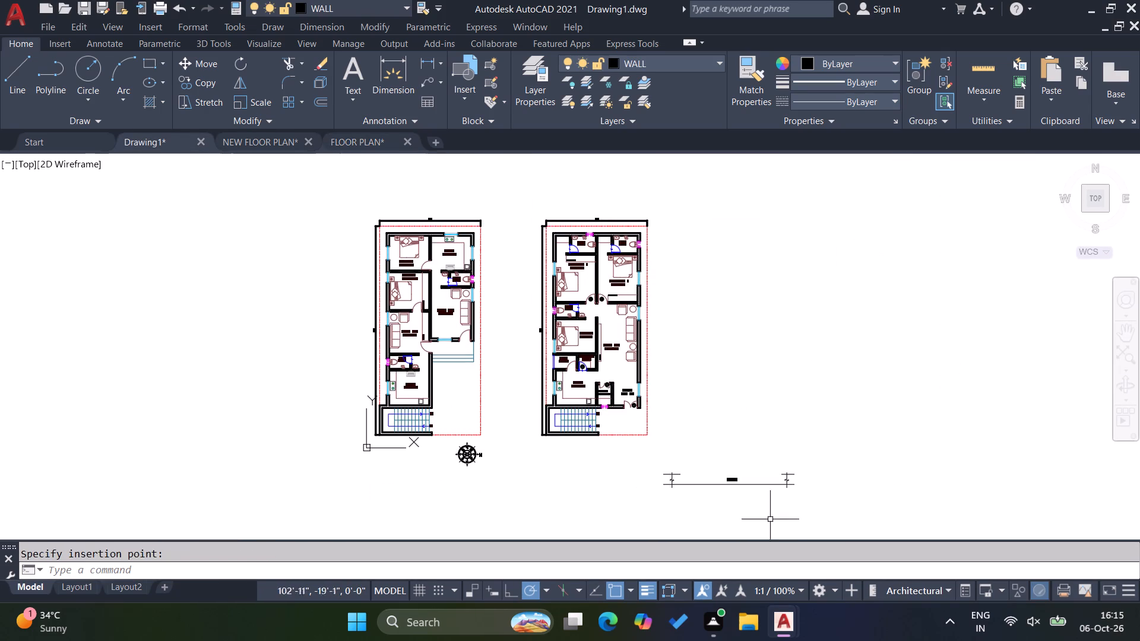
pyautogui.press('Escape')
# Move the pasted road lines, break symbols and ROAD label to the outer lower-left corner of the second plan's staircase wall.
pyautogui.moveTo(809, 505); pyautogui.dragTo(803, 499)
pyautogui.click(646, 440)
pyautogui.press('m')
pyautogui.press('Return')
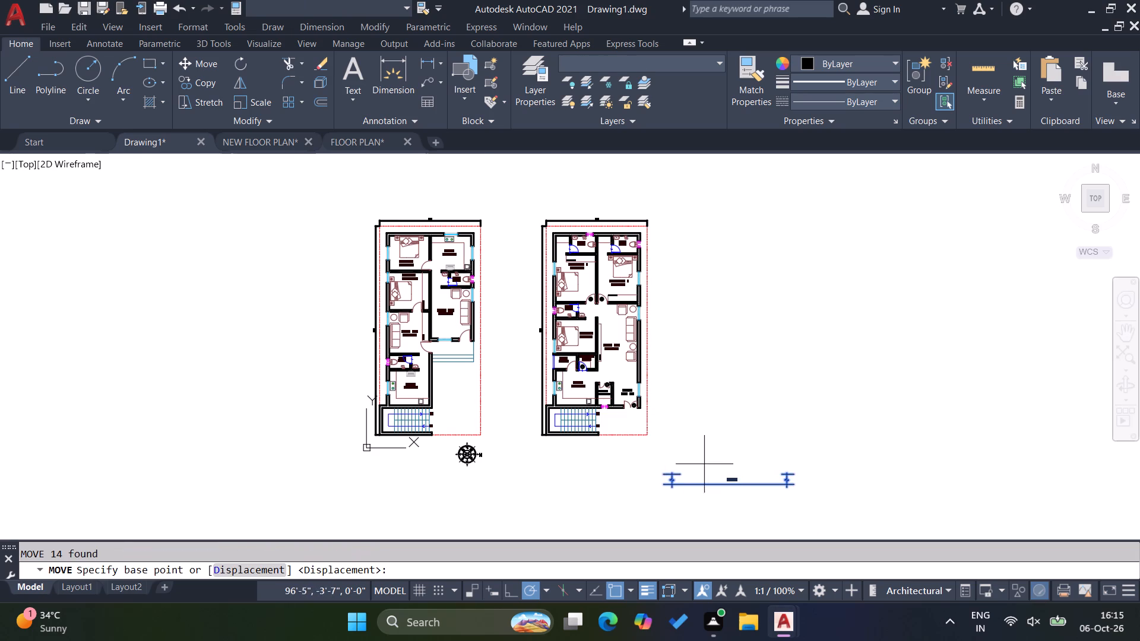
pyautogui.scroll(2, 702, 475)
pyautogui.click(642, 472)
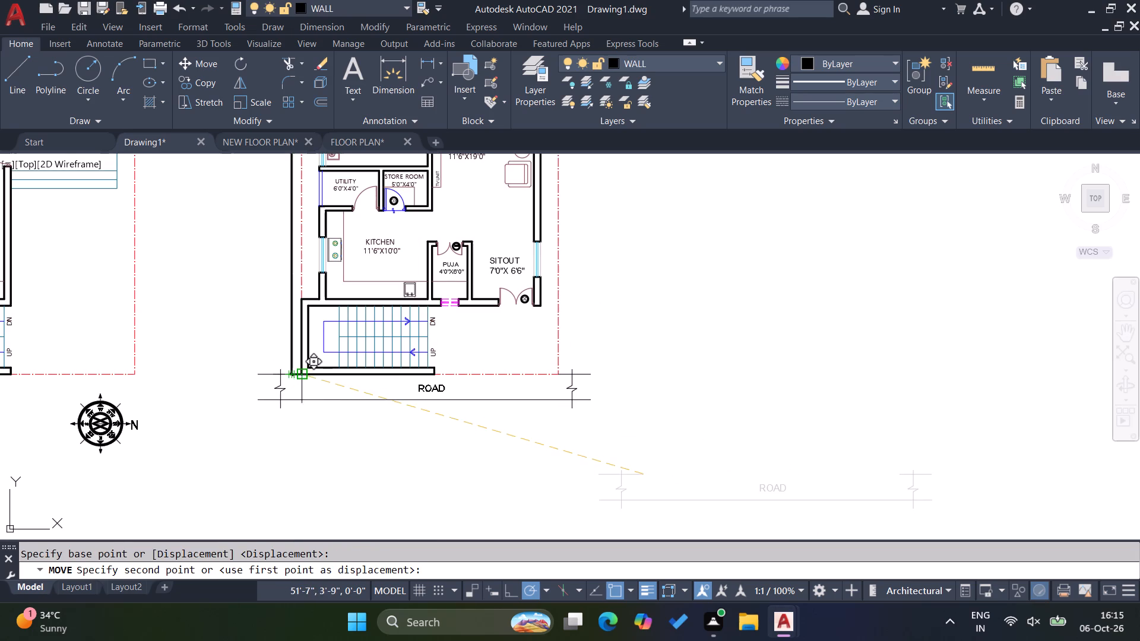
pyautogui.click(302, 372)
pyautogui.press('Escape')
# Copy the road lines and both break symbols from the second plan to the matching staircase corner of the first plan.
pyautogui.click(622, 426)
pyautogui.click(568, 370)
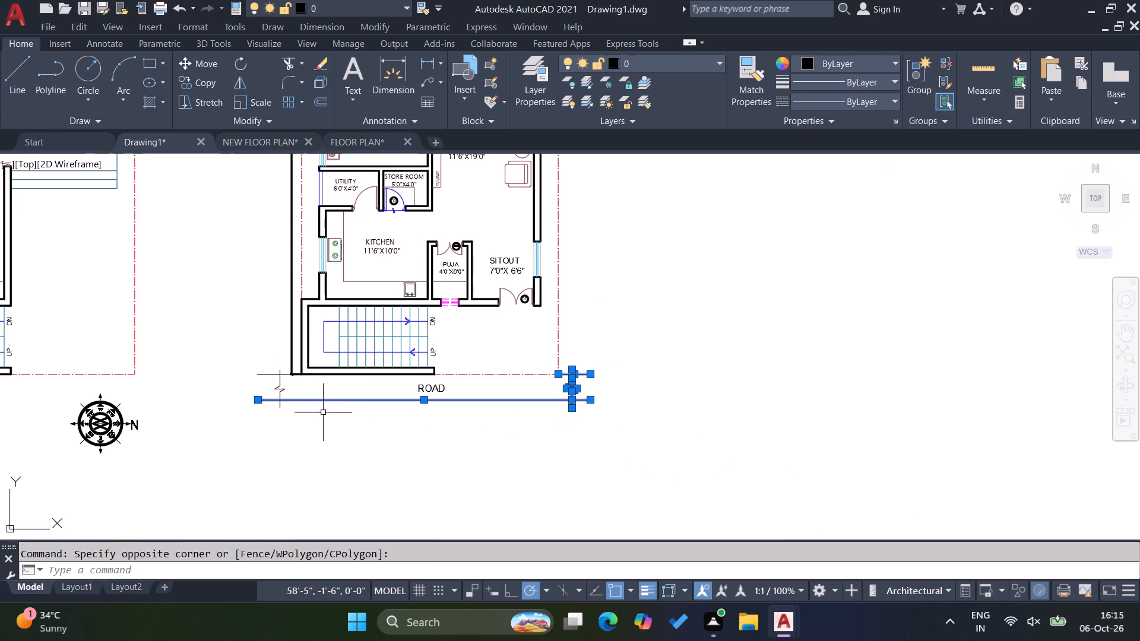
pyautogui.scroll(3, 265, 392)
pyautogui.click(337, 447)
pyautogui.click(260, 272)
pyautogui.write('CO')
pyautogui.press('Return')
pyautogui.click(407, 318)
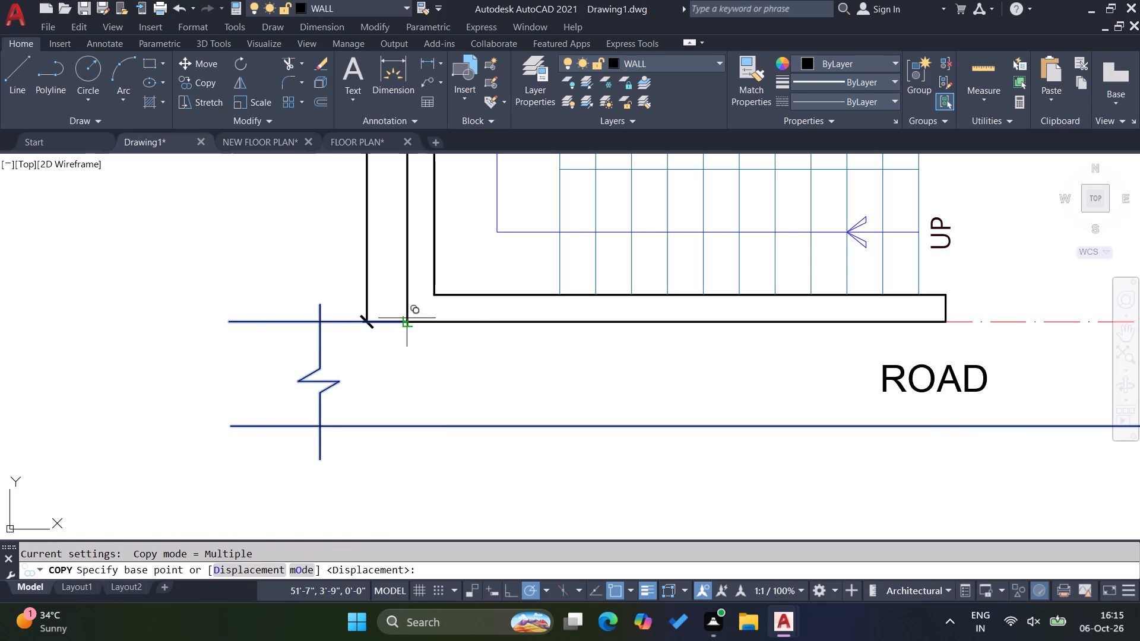
pyautogui.scroll(-5, 618, 369)
pyautogui.scroll(3, 419, 385)
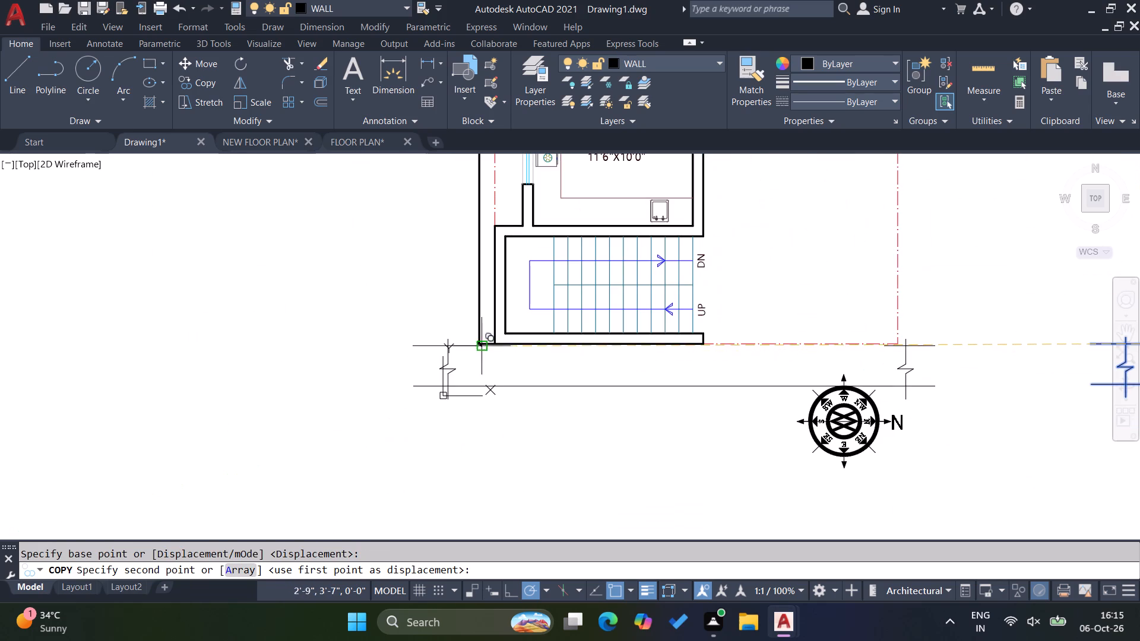
pyautogui.click(496, 344)
pyautogui.press('Escape')
pyautogui.press('Escape')
# Delete the north compass symbol below the first plan.
pyautogui.moveTo(896, 480); pyautogui.dragTo(888, 474)
pyautogui.click(803, 427)
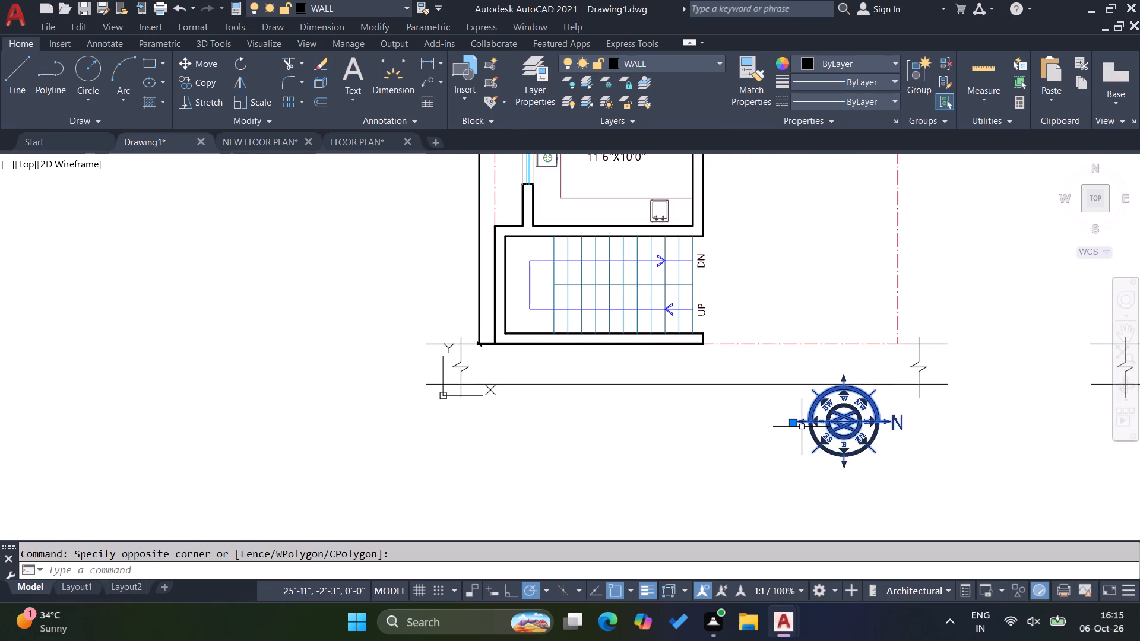
pyautogui.press('Delete')
# Move the ROAD label from the second plan's road to between the road lines of the first plan.
pyautogui.scroll(-1, 676, 433)
pyautogui.scroll(-1, 634, 411)
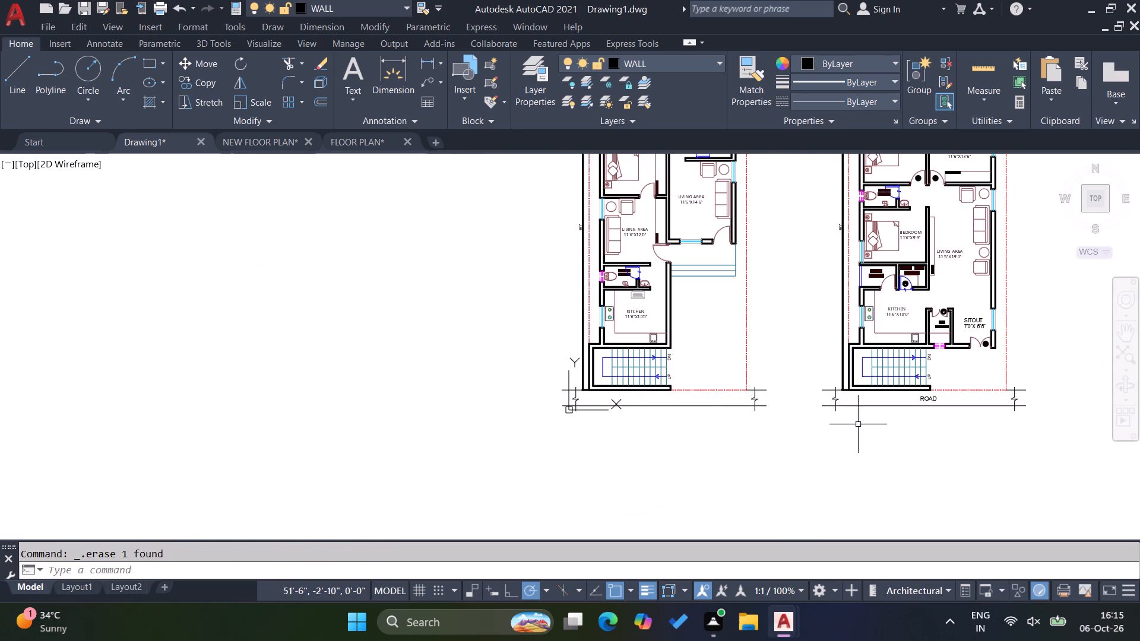
pyautogui.scroll(1, 959, 395)
pyautogui.click(919, 403)
pyautogui.press('m')
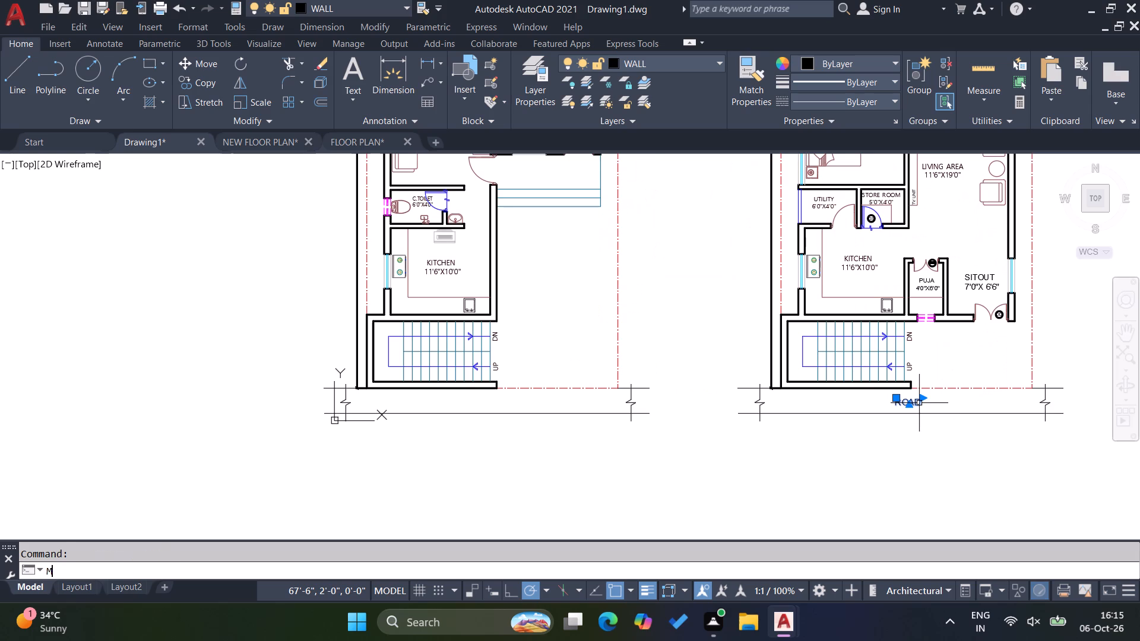
pyautogui.press('Return')
pyautogui.click(912, 401)
pyautogui.scroll(3, 478, 399)
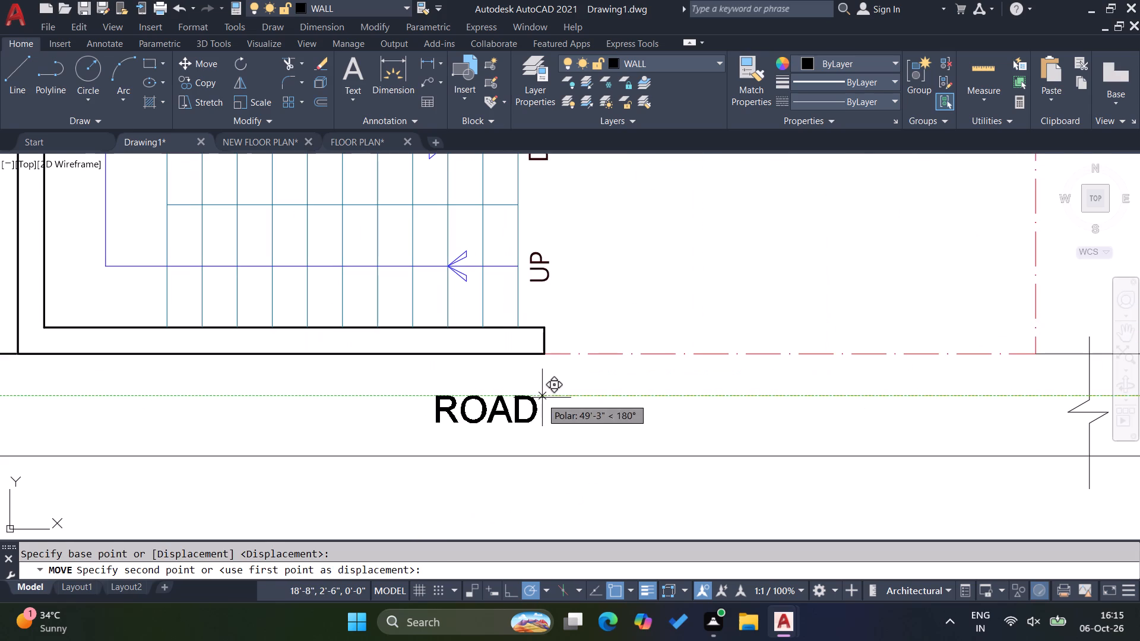
pyautogui.click(542, 398)
pyautogui.press('Escape')
# In FLOOR PLAN, copy the blue parapet lines around the first floor sitout corner and the ground floor car with its PARKING label.
pyautogui.click(344, 138)
pyautogui.scroll(-2, 534, 370)
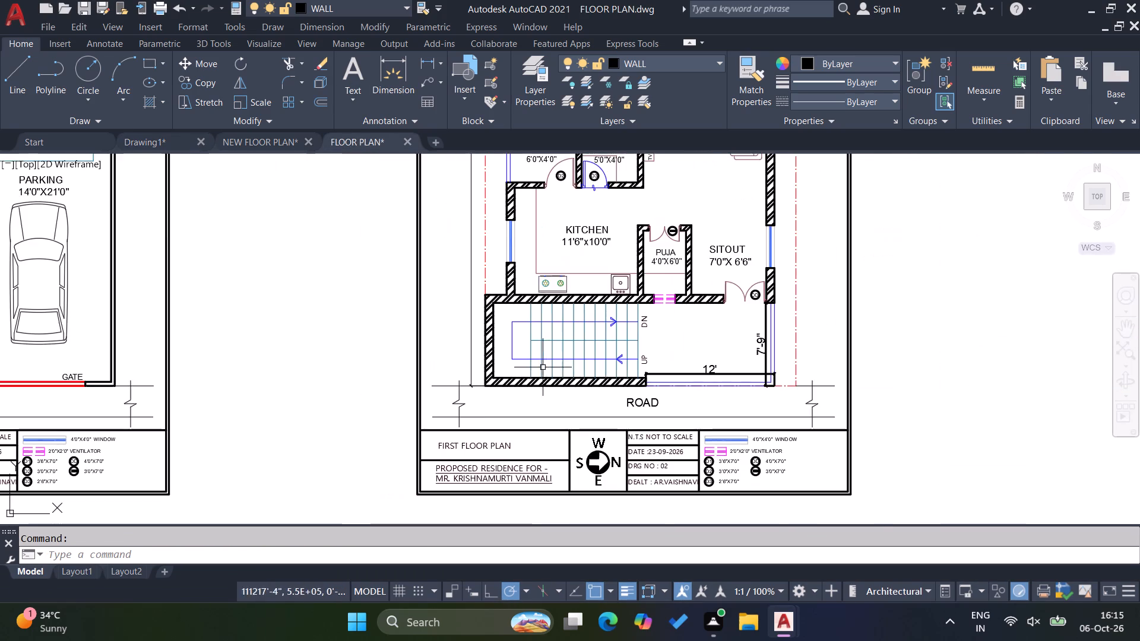
pyautogui.scroll(-2, 613, 392)
pyautogui.scroll(5, 667, 372)
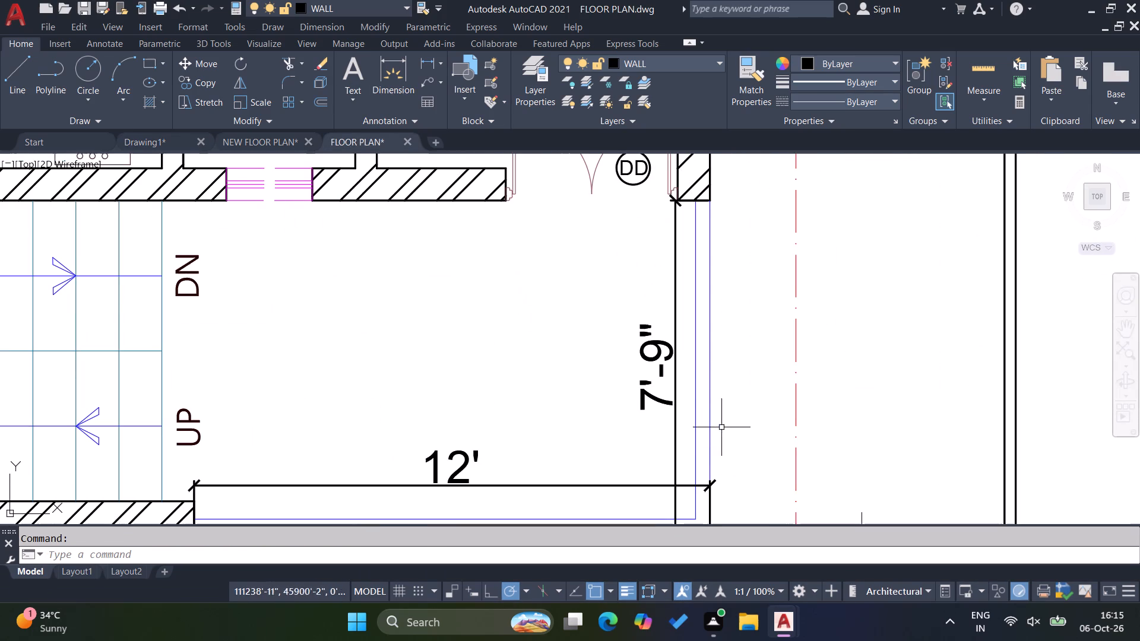
pyautogui.moveTo(721, 428); pyautogui.dragTo(716, 424)
pyautogui.click(689, 383)
pyautogui.scroll(-2, 667, 354)
pyautogui.scroll(3, 680, 428)
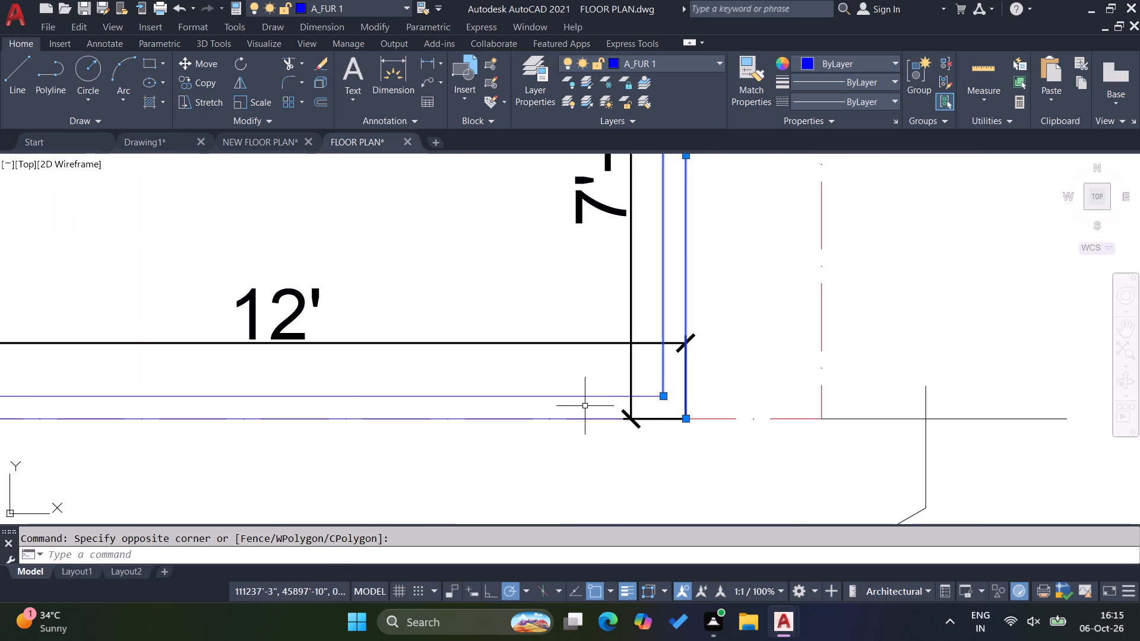
pyautogui.click(585, 406)
pyautogui.click(557, 383)
pyautogui.click(524, 420)
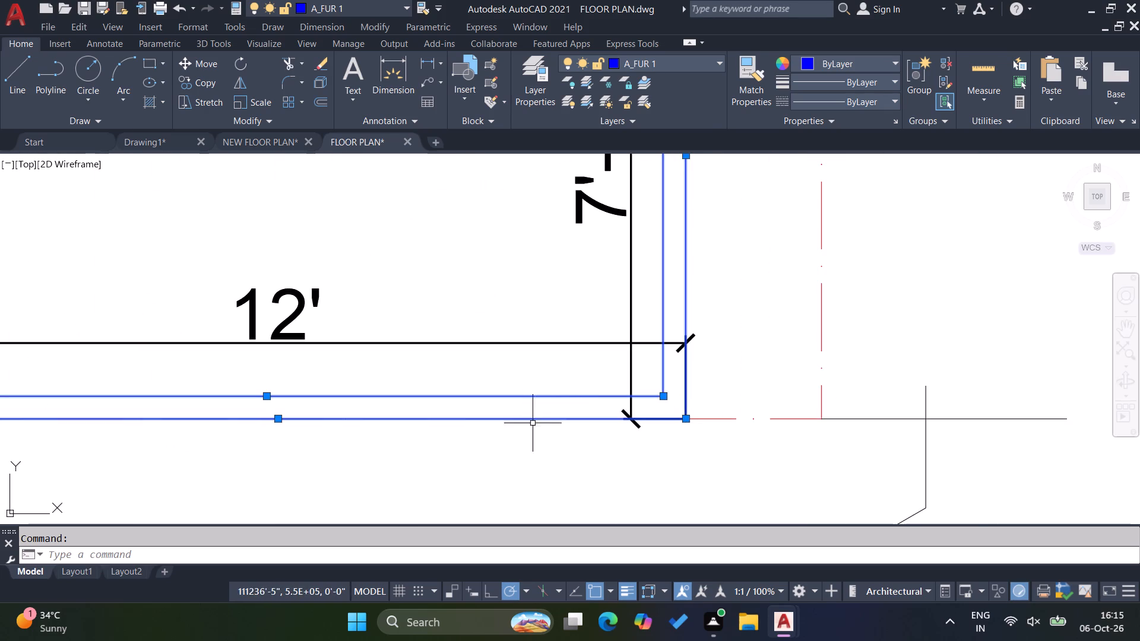
pyautogui.scroll(-4, 734, 441)
pyautogui.scroll(-2, 483, 417)
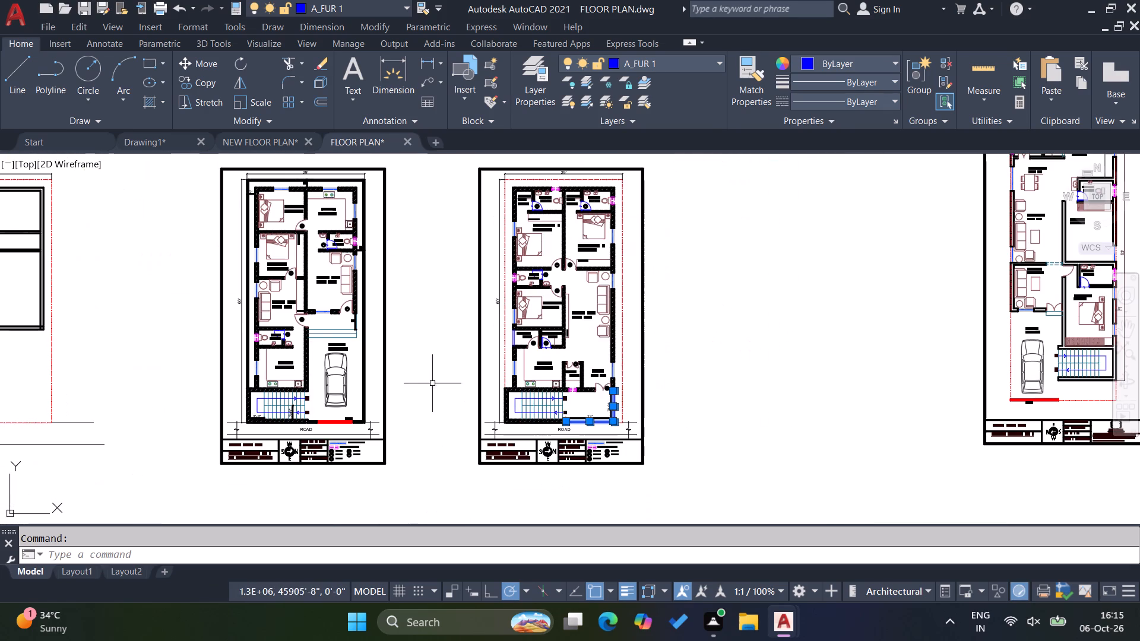
pyautogui.scroll(3, 341, 347)
pyautogui.click(366, 411)
pyautogui.click(266, 339)
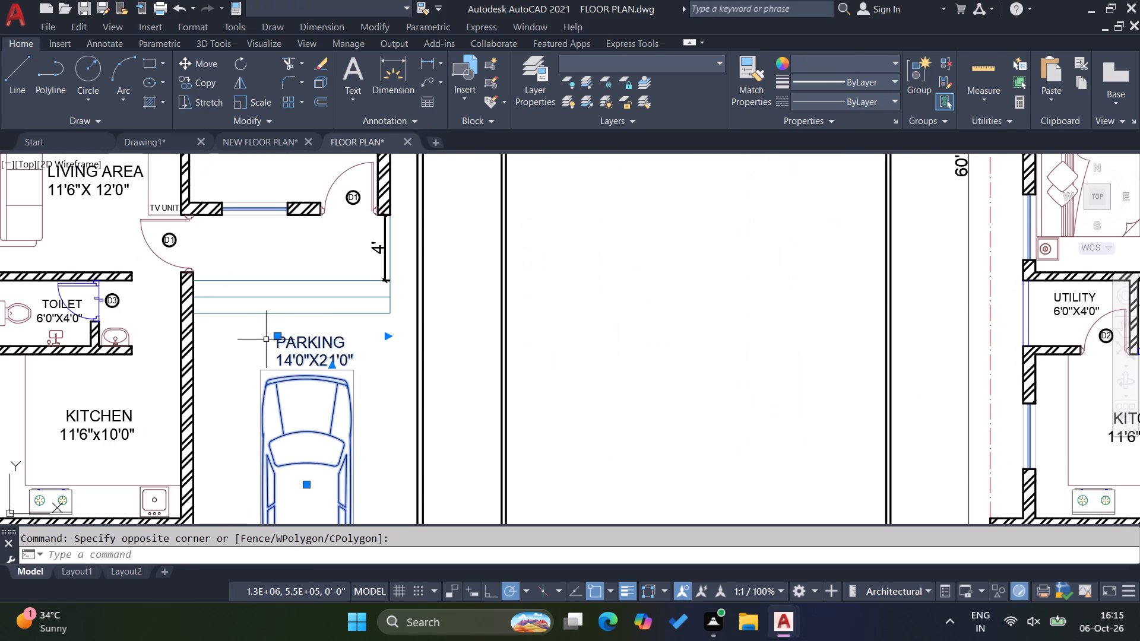
pyautogui.hotkey('ctrl', 'c')
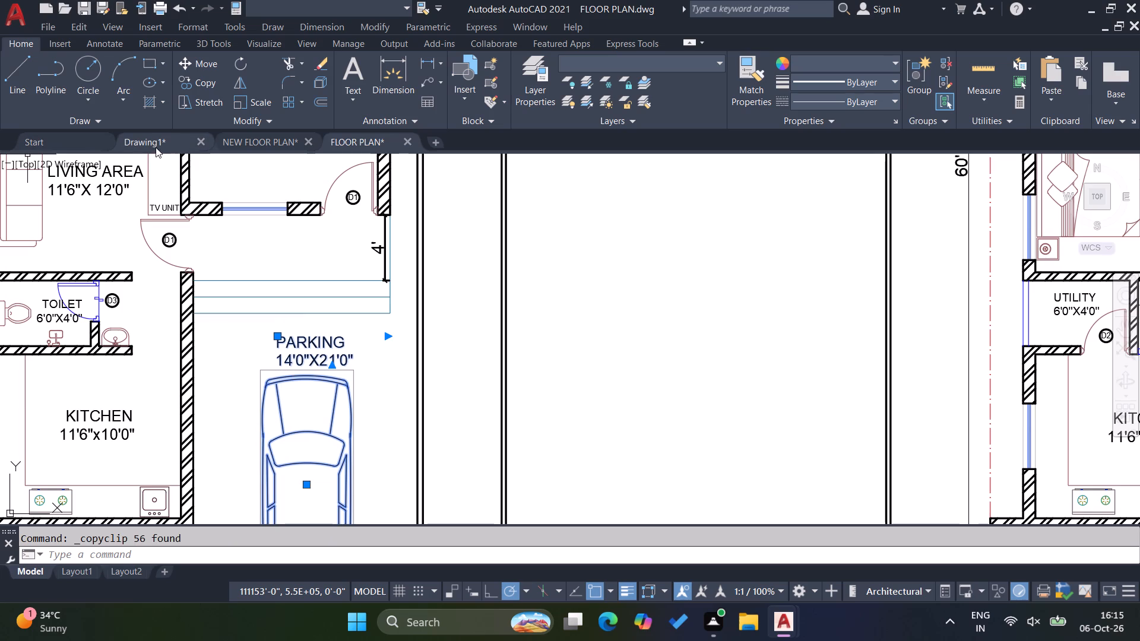
# Paste the copied parapet lines, car and PARKING label into empty space beside the second plan in Drawing1.
pyautogui.click(156, 147)
pyautogui.scroll(-7, 552, 403)
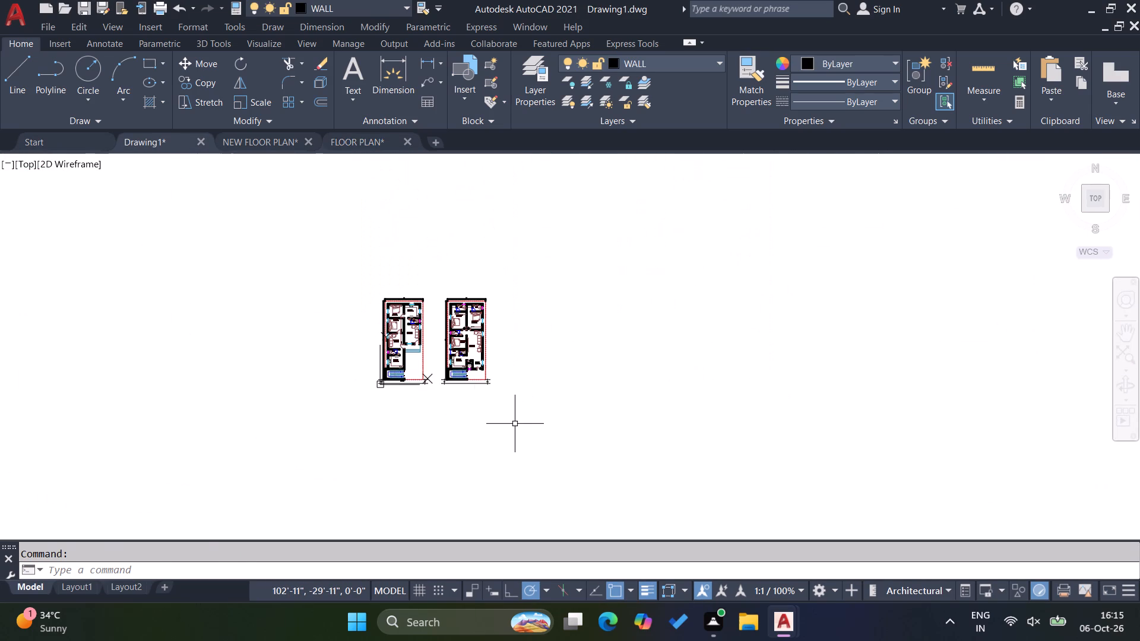
pyautogui.hotkey('ctrl', 'v')
pyautogui.click(550, 428)
pyautogui.press('Escape')
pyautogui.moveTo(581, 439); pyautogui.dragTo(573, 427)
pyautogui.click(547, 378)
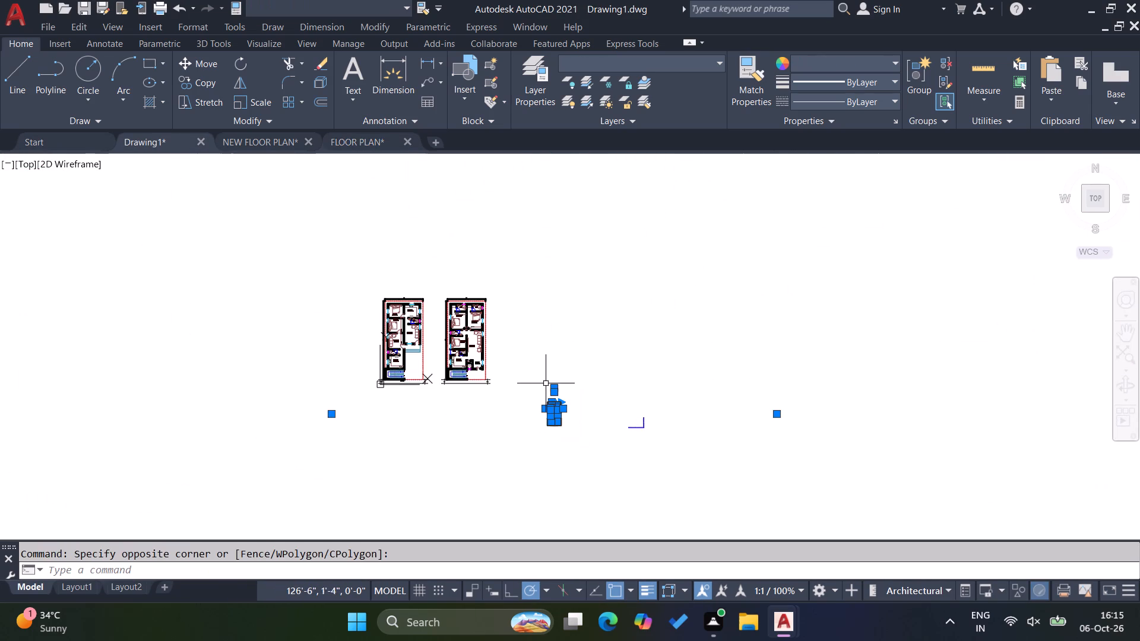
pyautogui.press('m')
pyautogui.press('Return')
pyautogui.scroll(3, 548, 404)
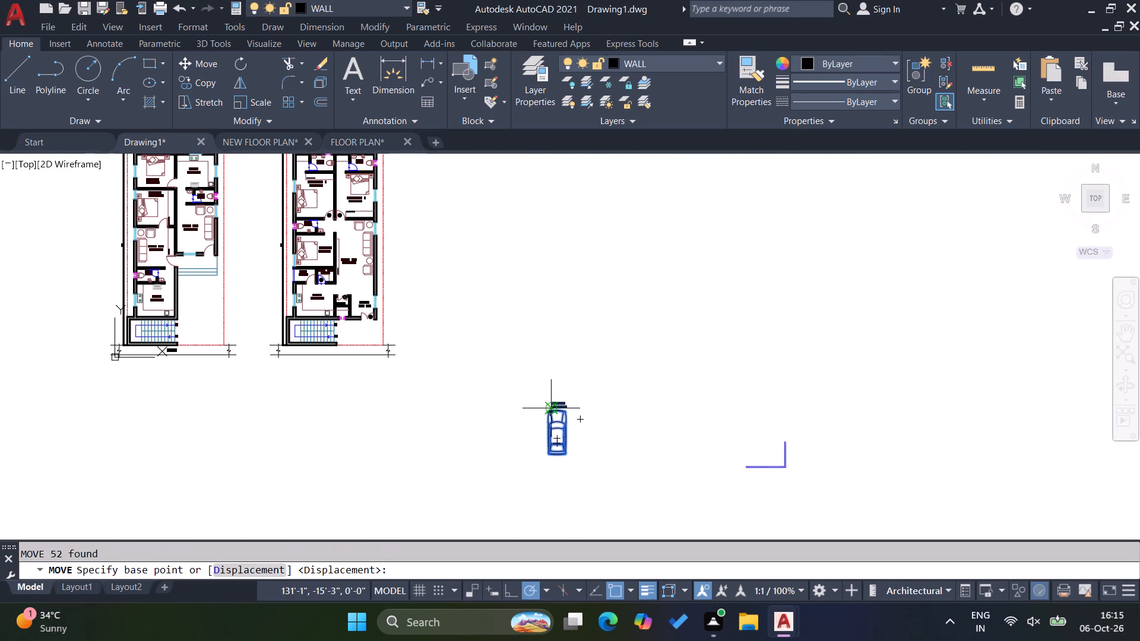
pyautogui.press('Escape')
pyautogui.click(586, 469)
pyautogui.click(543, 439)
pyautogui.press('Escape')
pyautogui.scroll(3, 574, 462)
# Group all the lines of the pasted car into one object.
pyautogui.click(590, 469)
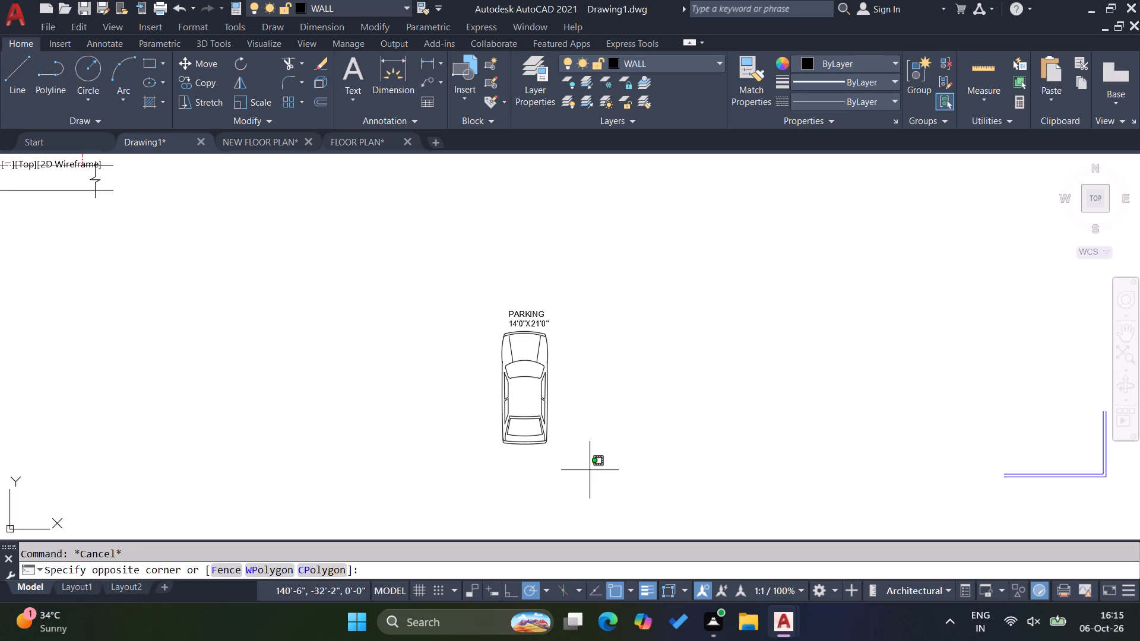
pyautogui.scroll(2, 454, 330)
pyautogui.click(453, 332)
pyautogui.press('g')
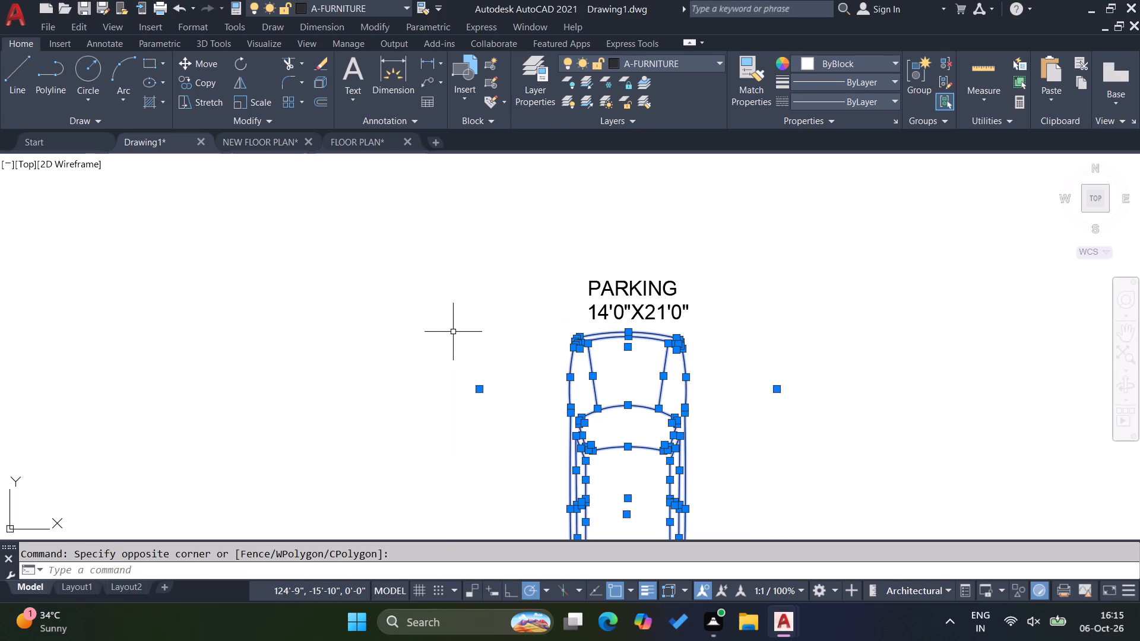
pyautogui.press('Return')
# Move the car and its PARKING 14'0"X21'0" label into the open area below the steps in the first plan.
pyautogui.moveTo(686, 408); pyautogui.dragTo(676, 398)
pyautogui.click(544, 226)
pyautogui.click(779, 385)
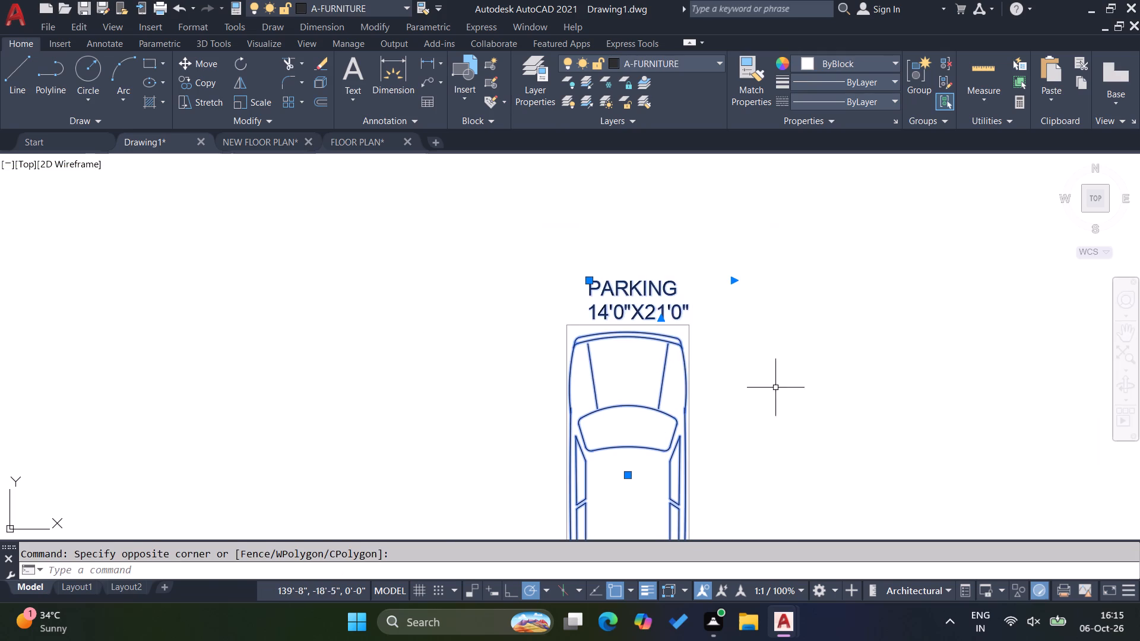
pyautogui.moveTo(772, 400); pyautogui.dragTo(761, 392)
pyautogui.click(553, 250)
pyautogui.press('m')
pyautogui.press('Return')
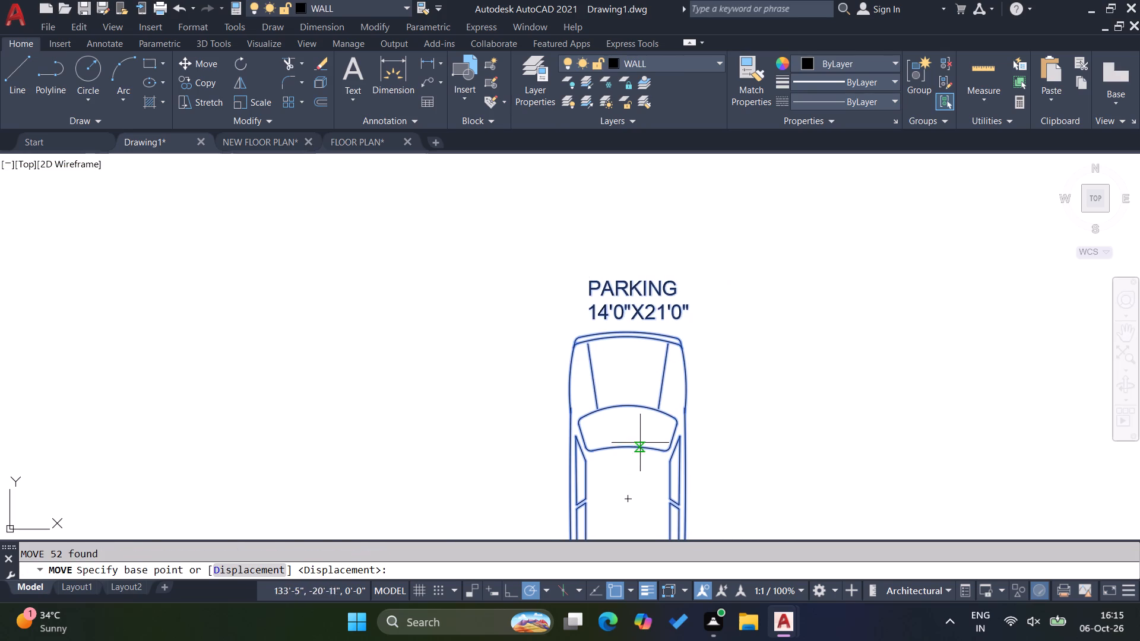
pyautogui.click(630, 448)
pyautogui.scroll(-5, 695, 415)
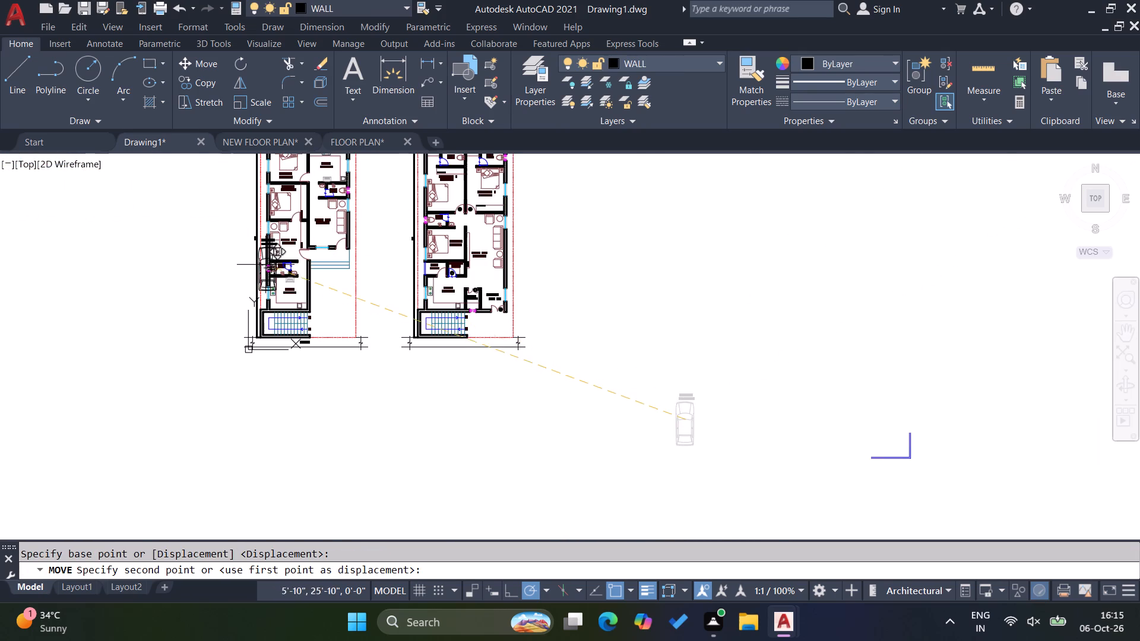
pyautogui.scroll(3, 285, 282)
pyautogui.click(456, 349)
pyautogui.press('Escape')
# Move the blue parapet lines from their upper end to the outer wall corner beside the second plan's sitout double door.
pyautogui.scroll(-3, 329, 322)
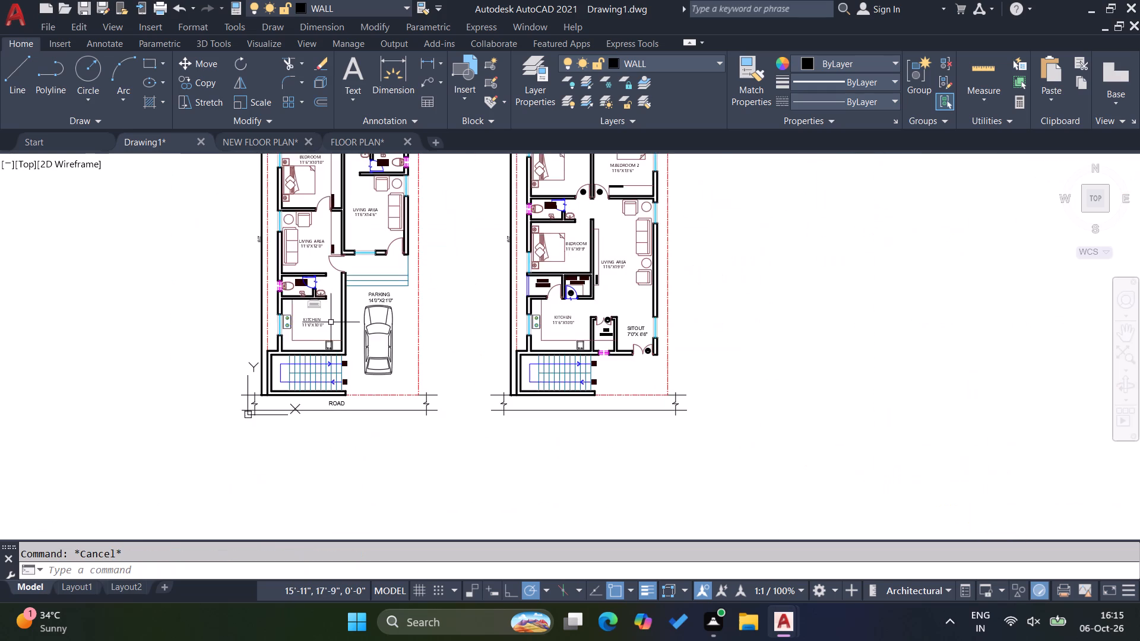
pyautogui.scroll(-2, 331, 322)
pyautogui.moveTo(726, 448); pyautogui.dragTo(709, 430)
pyautogui.click(650, 382)
pyautogui.press('m')
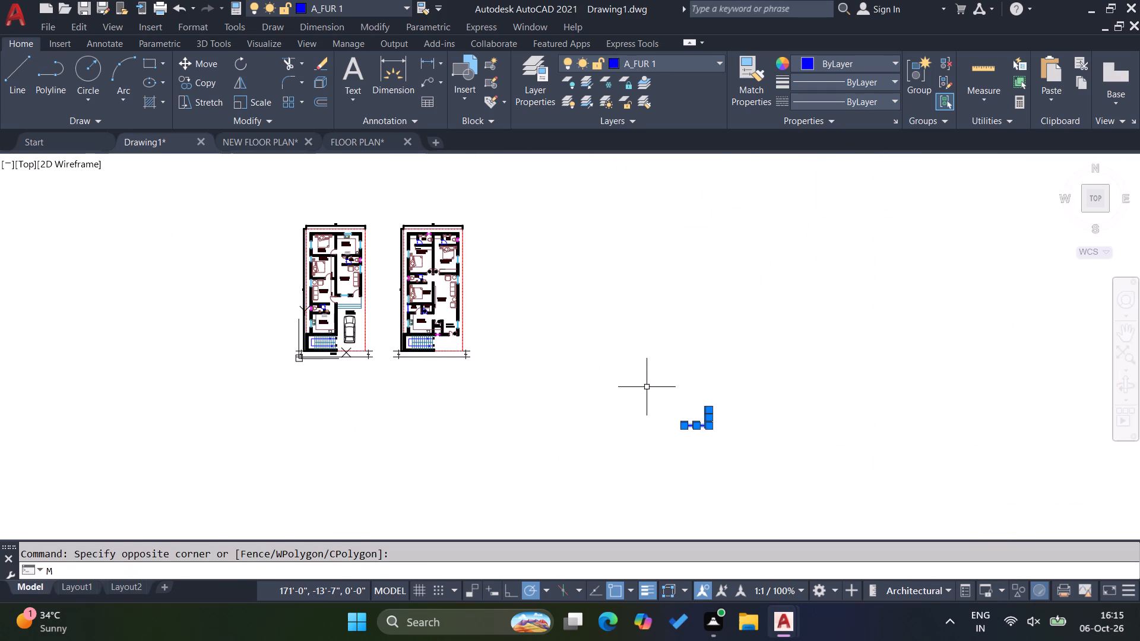
pyautogui.press('Return')
pyautogui.scroll(4, 712, 411)
pyautogui.scroll(3, 632, 407)
pyautogui.click(697, 433)
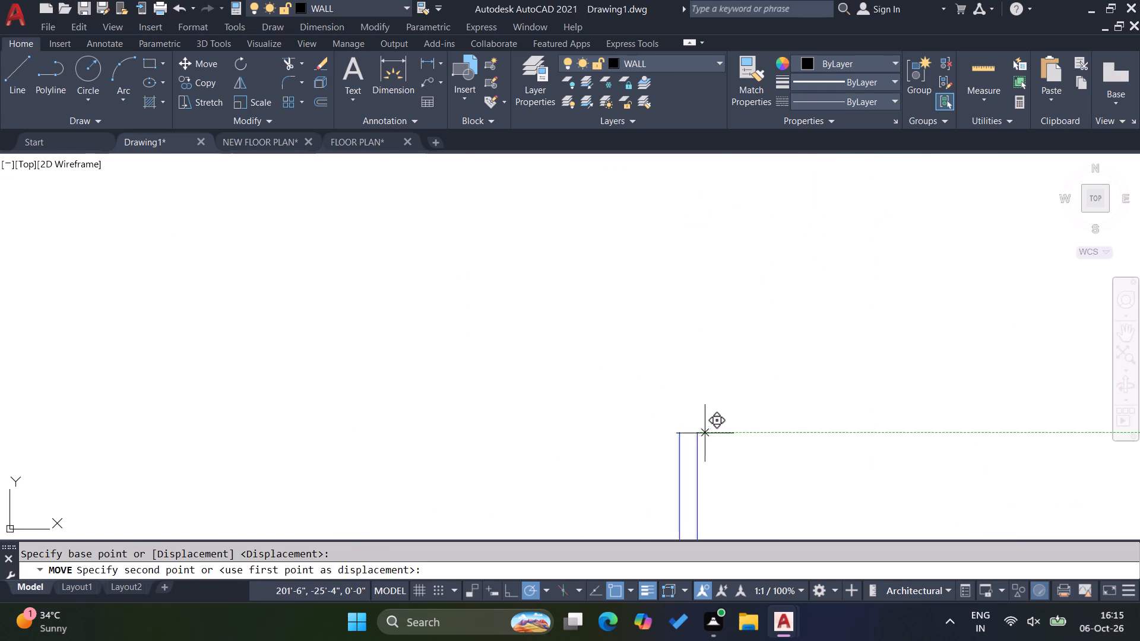
pyautogui.scroll(-6, 737, 434)
pyautogui.scroll(-2, 379, 372)
pyautogui.scroll(3, 262, 323)
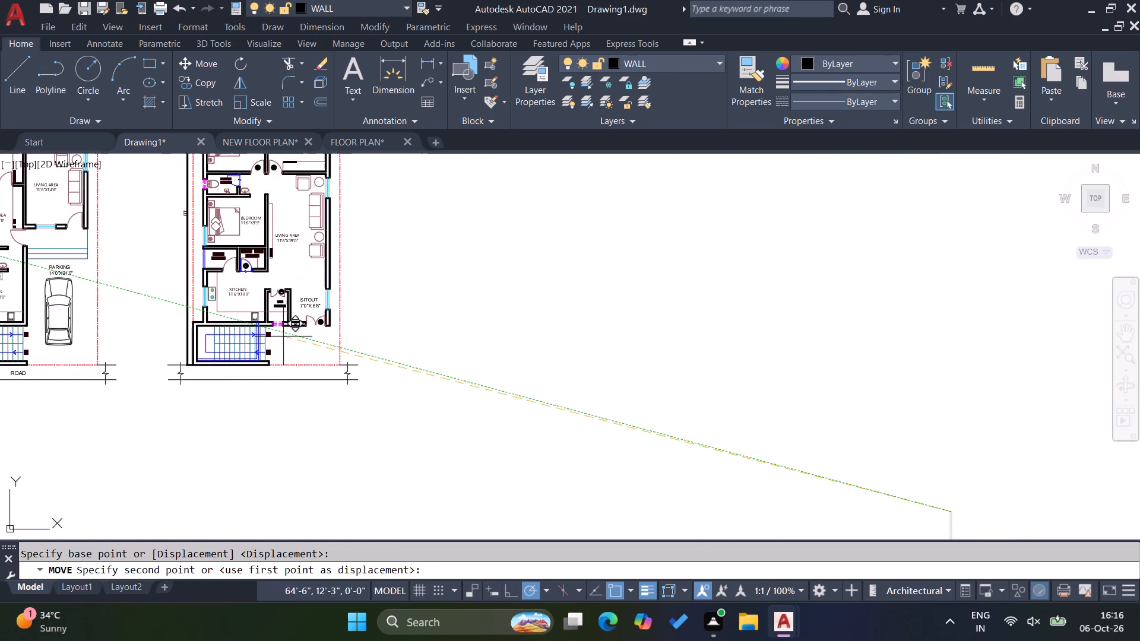
pyautogui.scroll(3, 284, 336)
pyautogui.scroll(2, 411, 303)
pyautogui.click(354, 324)
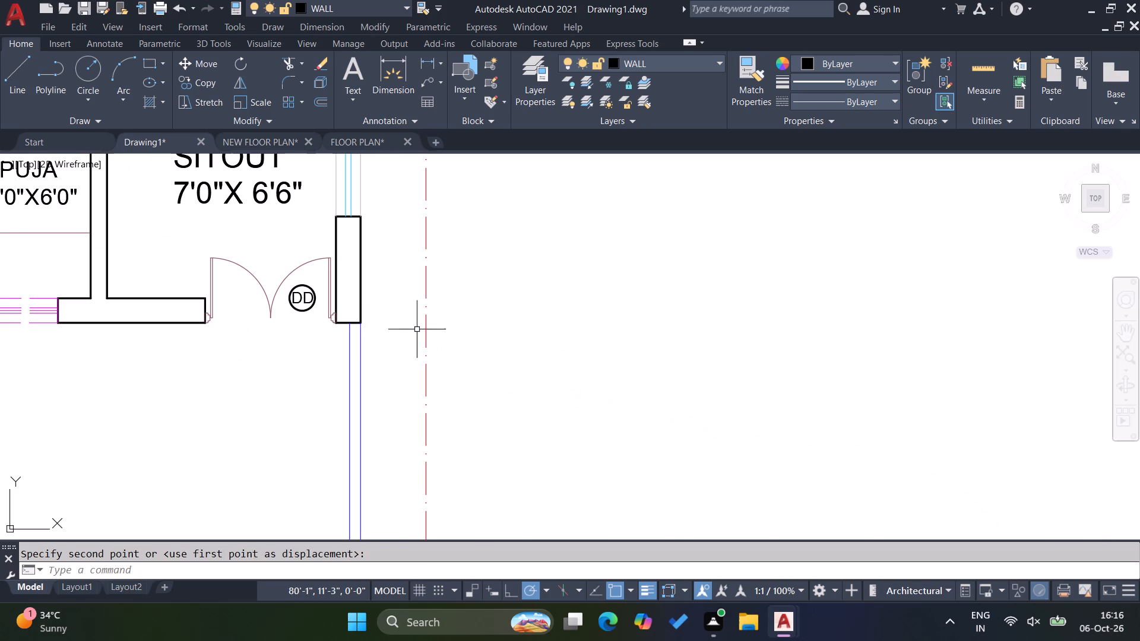
pyautogui.press('Escape')
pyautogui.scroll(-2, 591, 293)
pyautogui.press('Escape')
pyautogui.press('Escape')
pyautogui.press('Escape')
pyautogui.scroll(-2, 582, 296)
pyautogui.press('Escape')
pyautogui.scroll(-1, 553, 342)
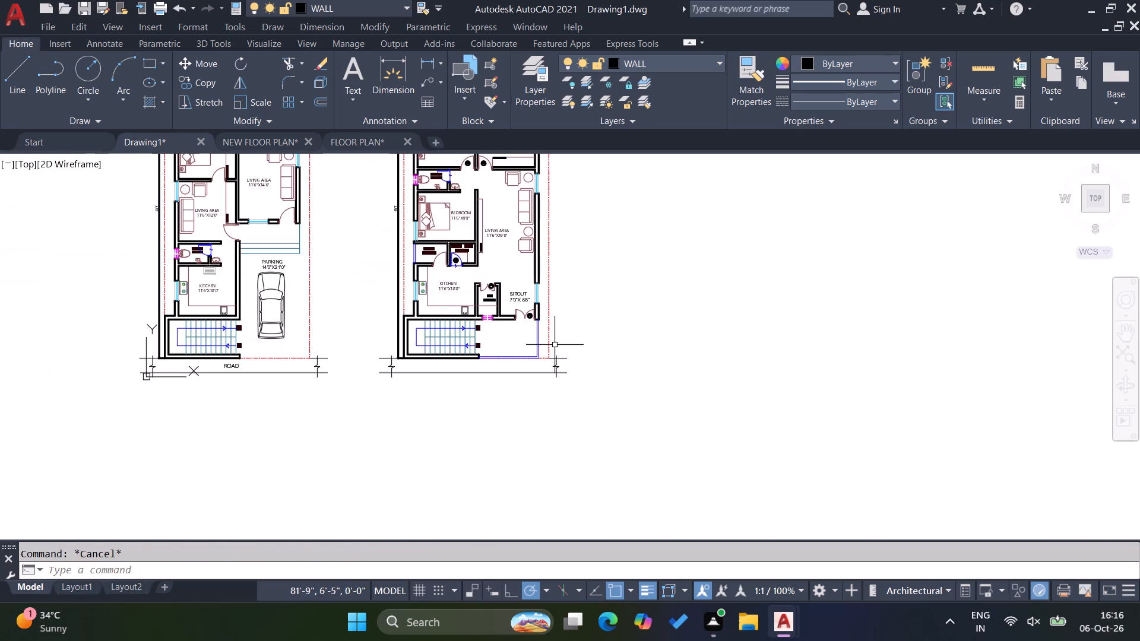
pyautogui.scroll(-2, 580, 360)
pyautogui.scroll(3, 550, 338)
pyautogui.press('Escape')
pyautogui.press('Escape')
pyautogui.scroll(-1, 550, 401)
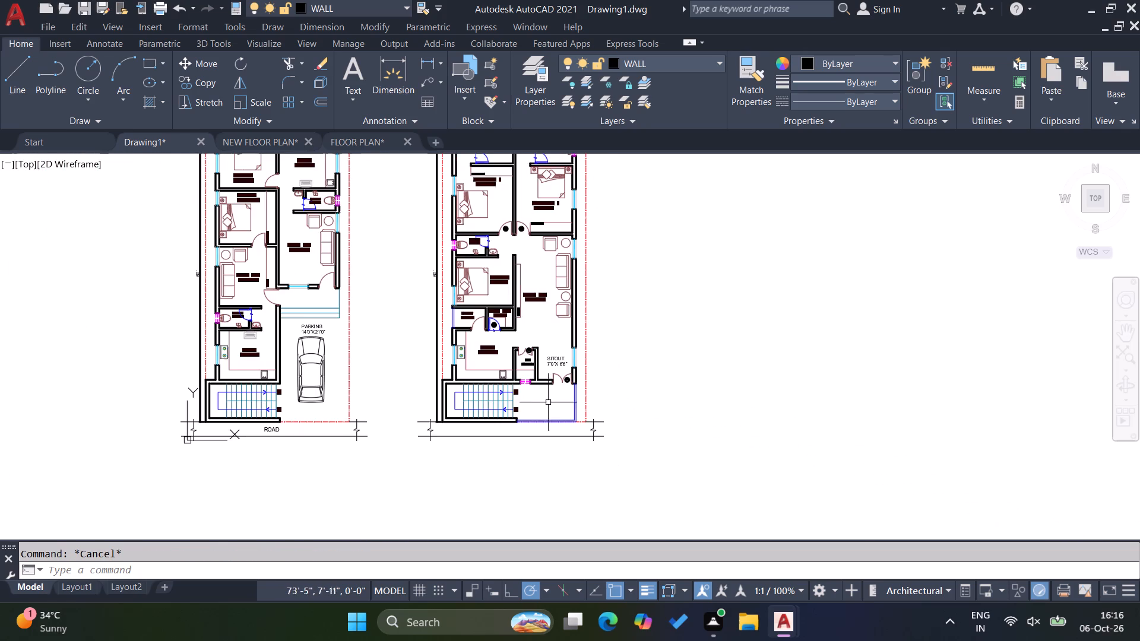
# Mirror the D2 door and its tag across the passage beside C.TOILET to the bedroom doorway below, keeping the original.
pyautogui.scroll(2, 475, 313)
pyautogui.scroll(-2, 501, 421)
pyautogui.scroll(3, 496, 356)
pyautogui.scroll(-2, 503, 361)
pyautogui.scroll(3, 530, 267)
pyautogui.click(540, 295)
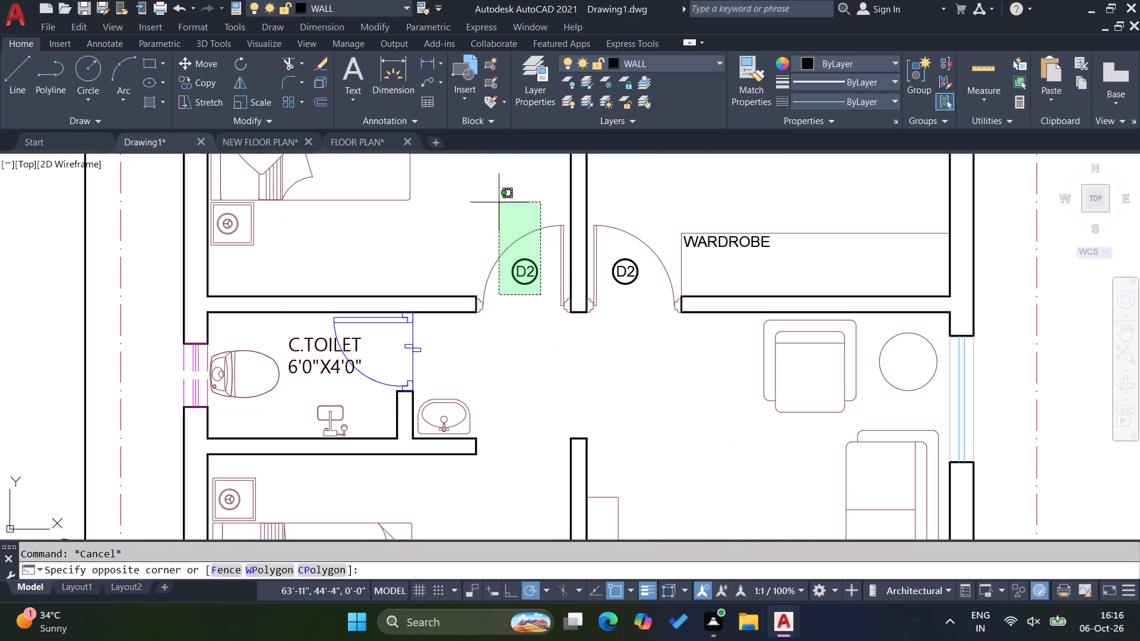
pyautogui.click(499, 201)
pyautogui.click(240, 82)
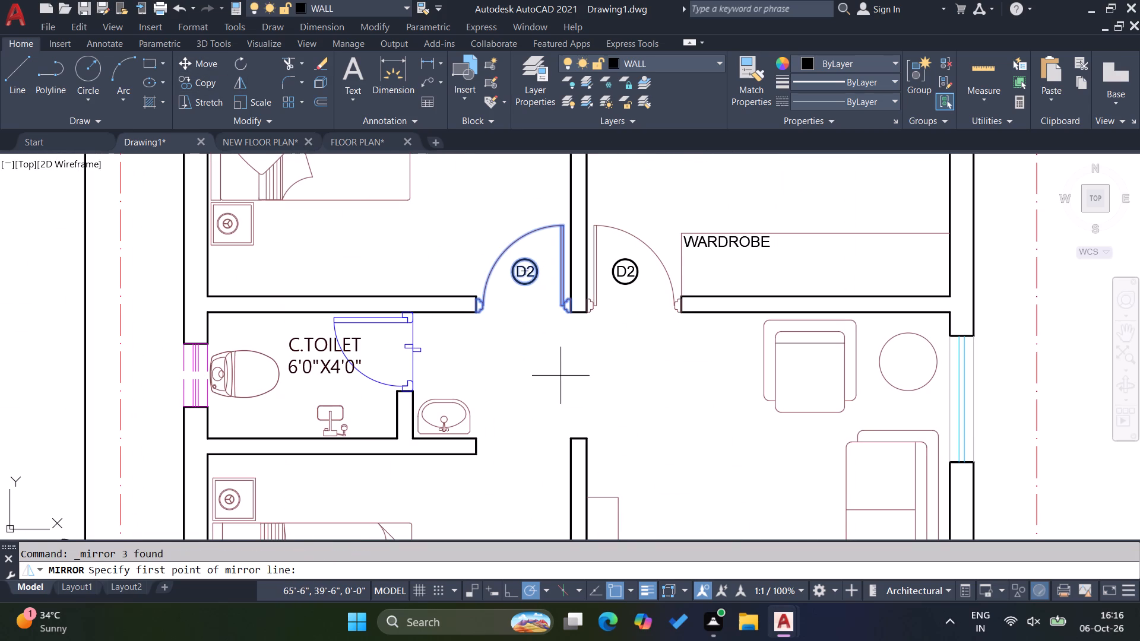
pyautogui.click(517, 376)
pyautogui.click(569, 377)
pyautogui.press('Return')
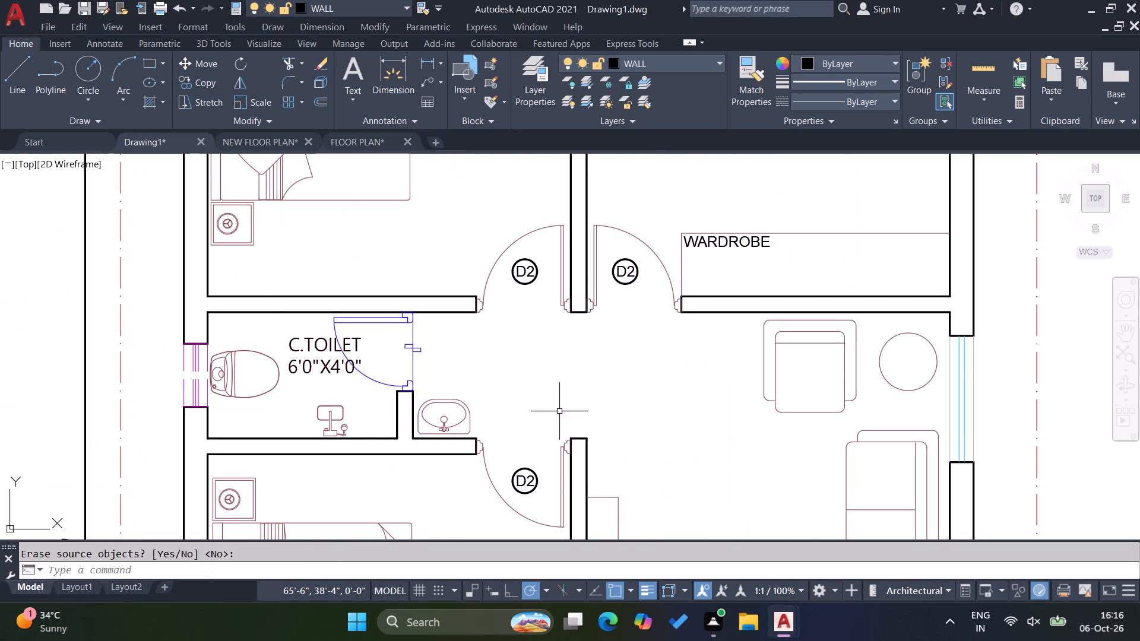
# Move the mirrored D2 door to line its frame up with the upper wall corner at the bedroom doorway below C.TOILET.
pyautogui.scroll(3, 560, 461)
pyautogui.click(574, 483)
pyautogui.click(457, 404)
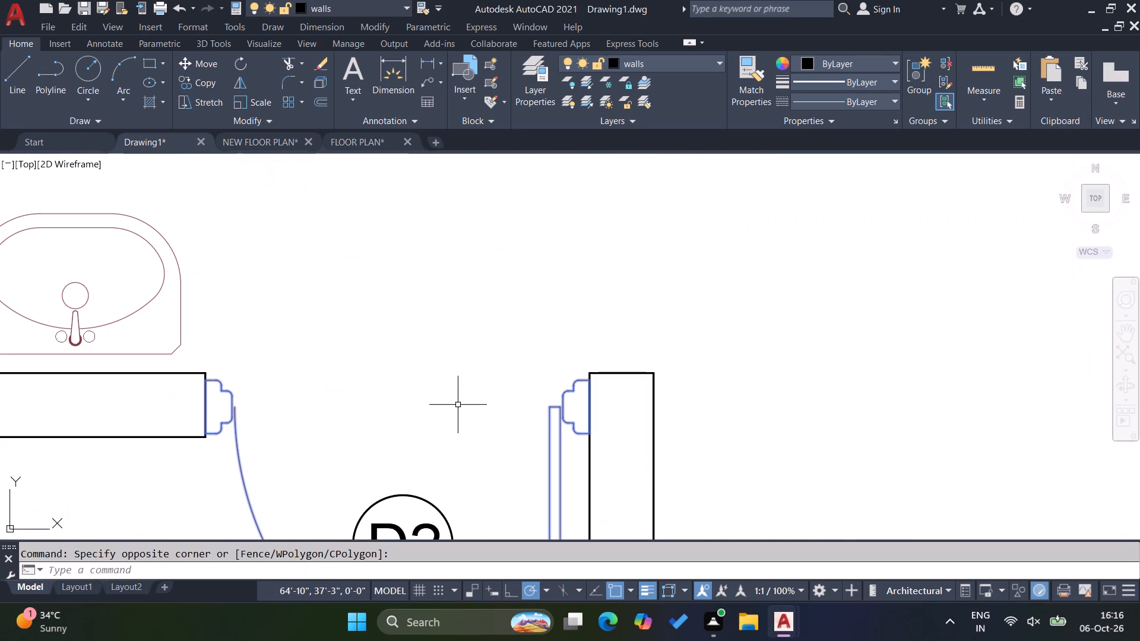
pyautogui.press('m')
pyautogui.press('Return')
pyautogui.click(591, 385)
pyautogui.click(589, 373)
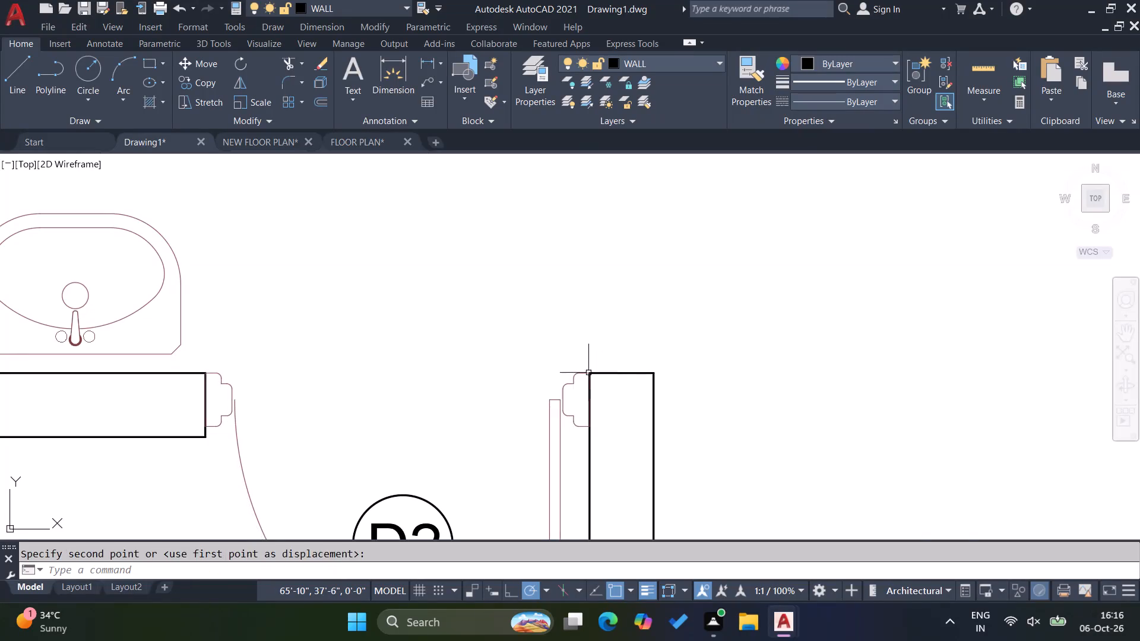
pyautogui.press('Escape')
pyautogui.scroll(-3, 562, 367)
pyautogui.press('Escape')
pyautogui.press('Escape')
# In the FLOOR PLAN drawing, copy both DRESSING UNIT 4'0"X5'0" labels and the D3 door tags of the two A.TOILET rooms.
pyautogui.scroll(-3, 577, 384)
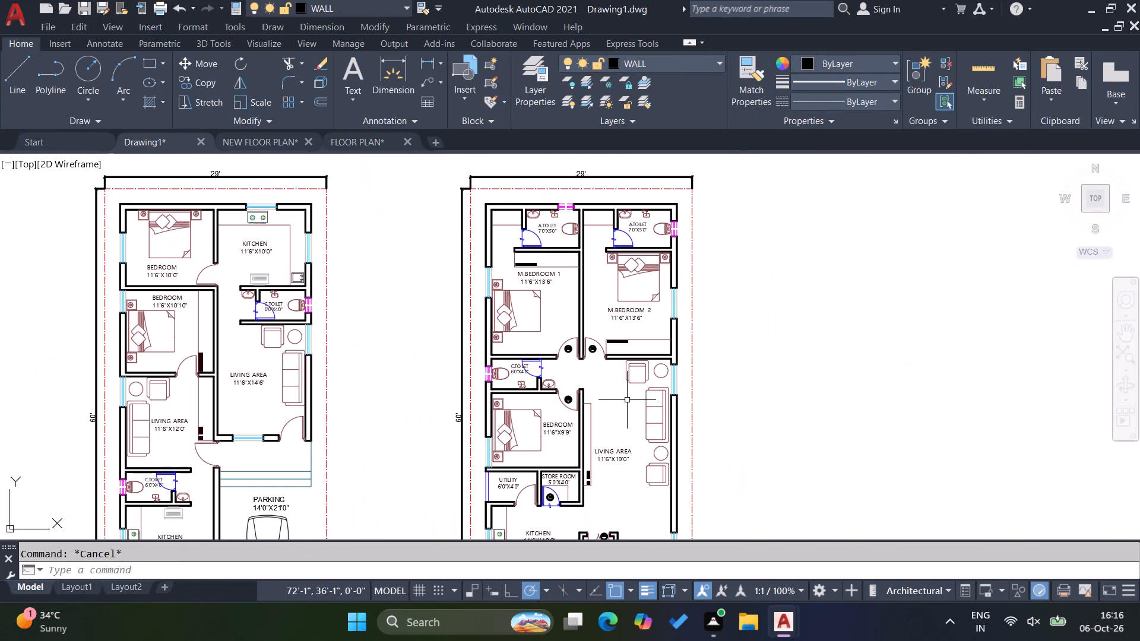
pyautogui.click(360, 147)
pyautogui.scroll(-3, 565, 418)
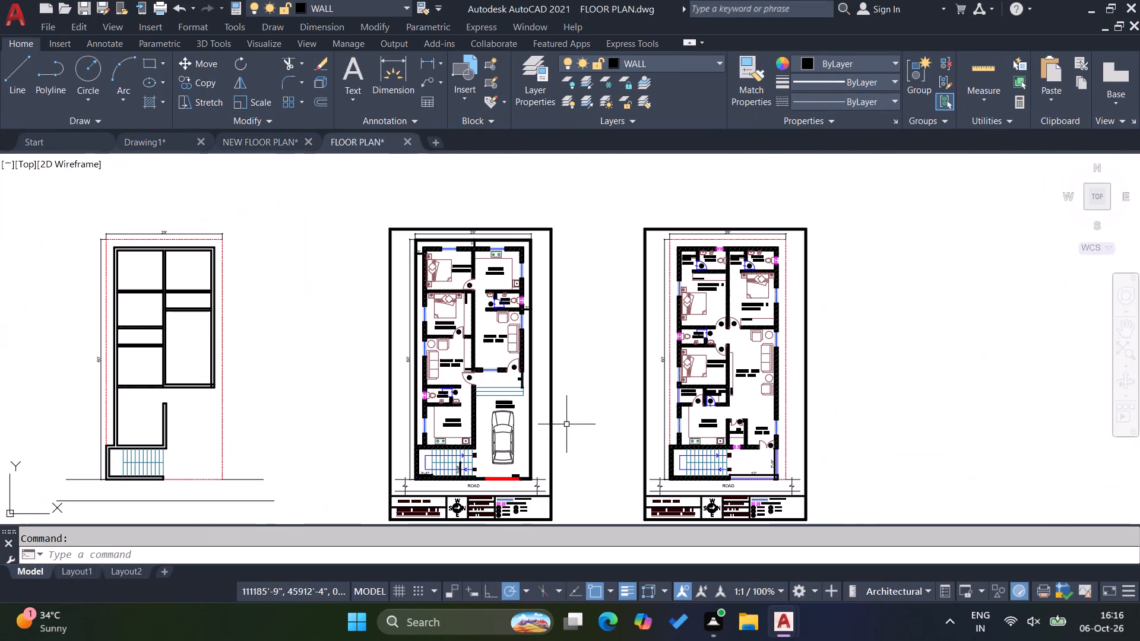
pyautogui.scroll(5, 695, 250)
pyautogui.click(655, 373)
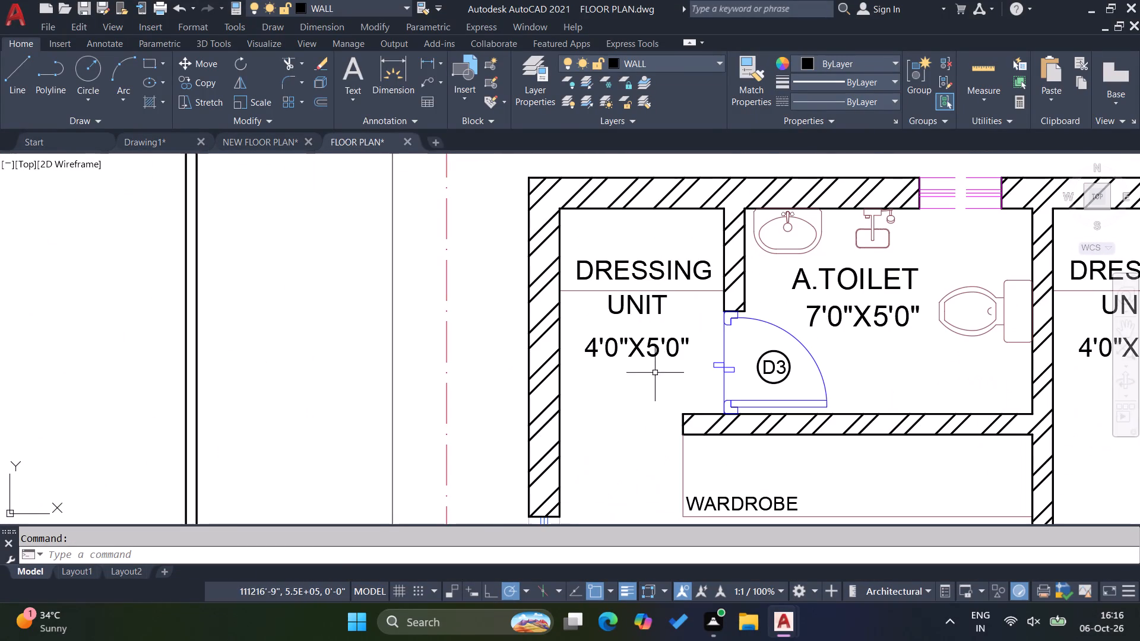
pyautogui.click(613, 308)
pyautogui.click(772, 370)
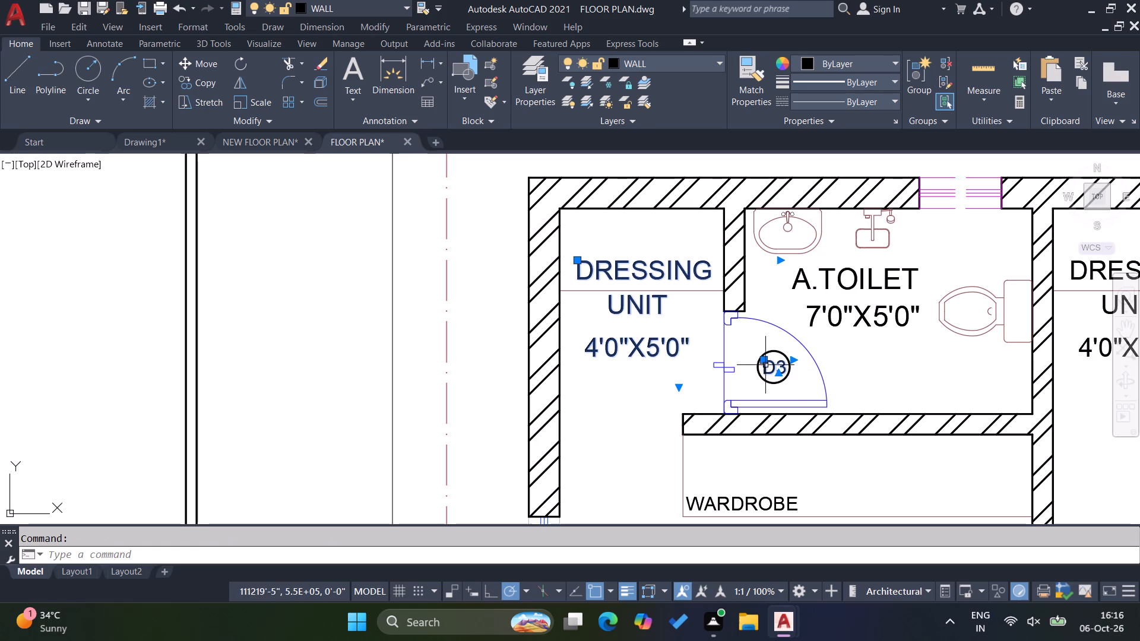
pyautogui.click(797, 385)
pyautogui.click(764, 359)
pyautogui.scroll(-2, 366, 379)
pyautogui.scroll(3, 708, 364)
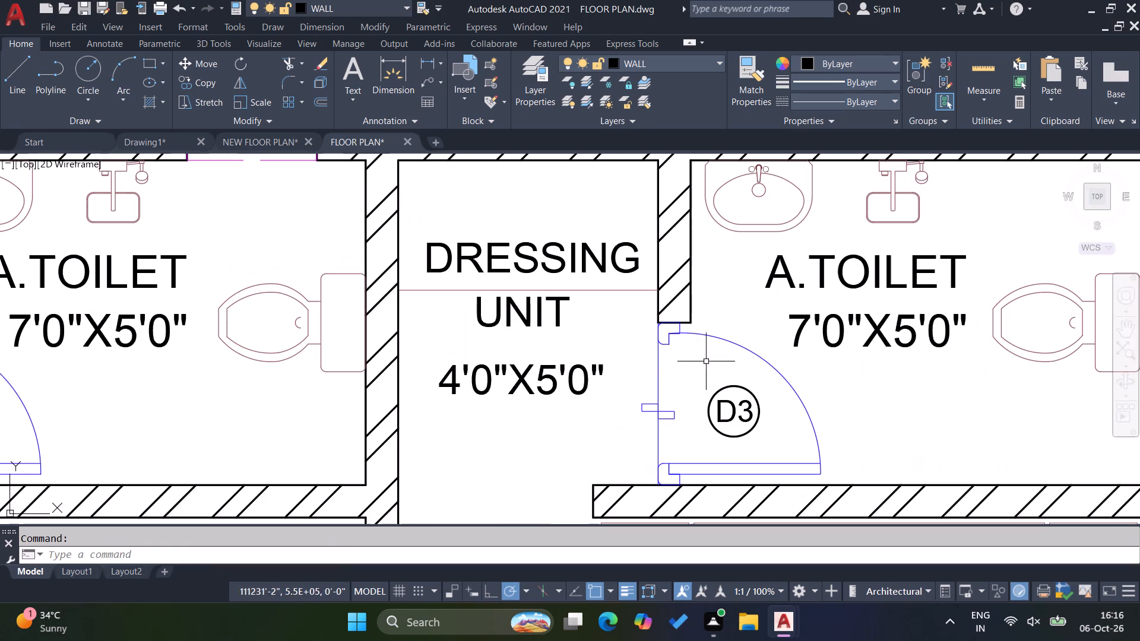
pyautogui.moveTo(574, 409); pyautogui.dragTo(571, 399)
pyautogui.click(527, 345)
pyautogui.click(765, 433)
pyautogui.click(714, 398)
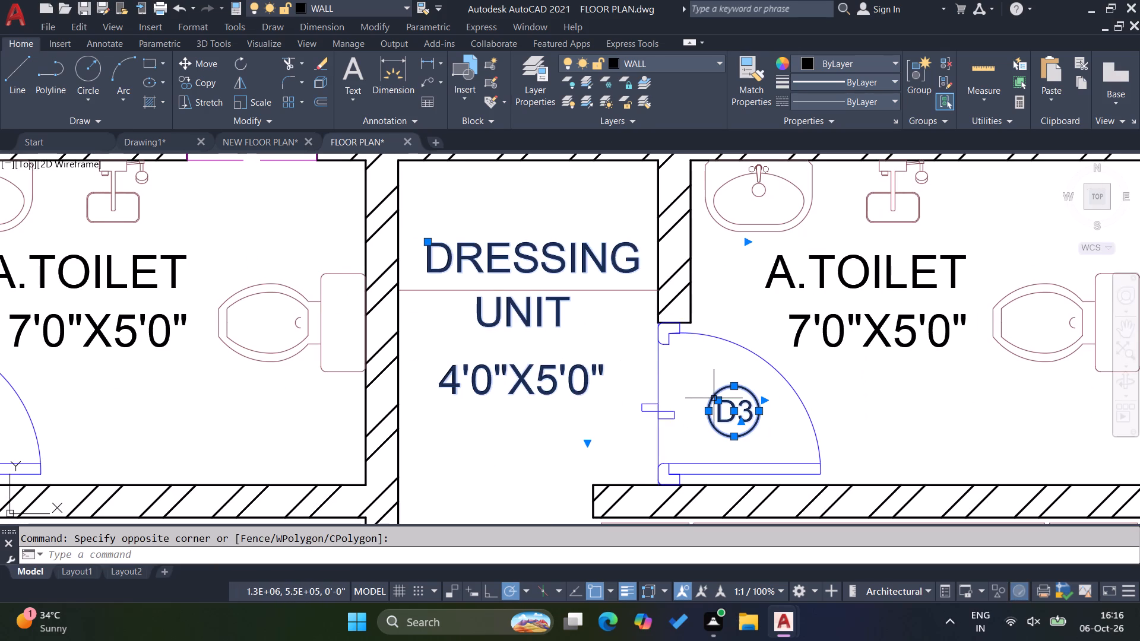
pyautogui.hotkey('ctrl', 'c')
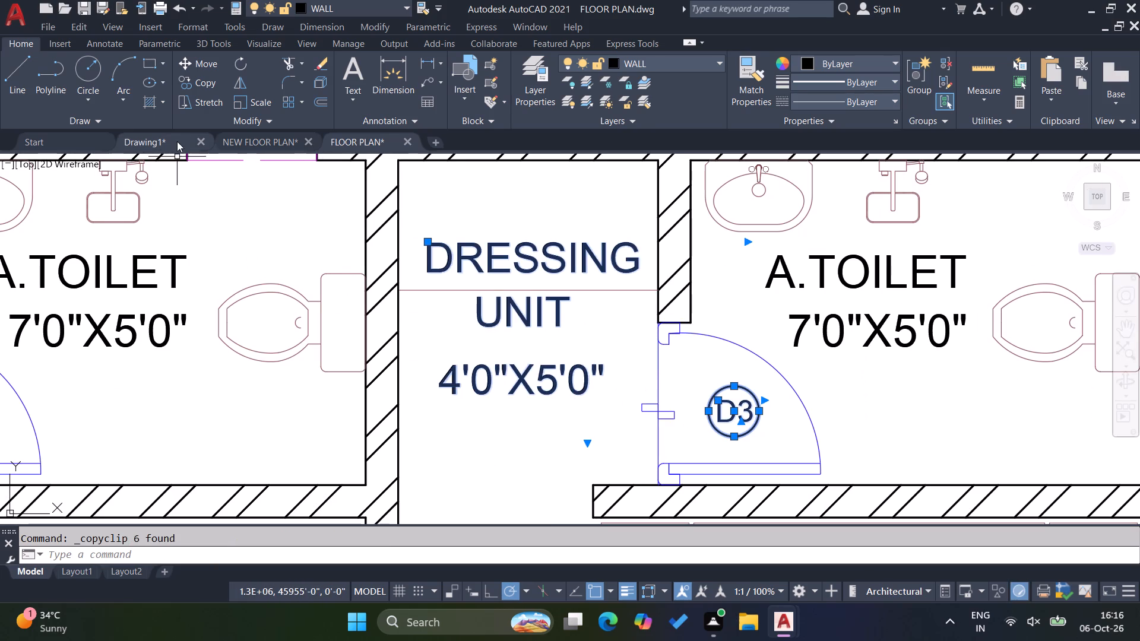
# Paste the labels and D3 tags into Drawing1's second plan, over its two dressing areas and A.TOILET doors.
pyautogui.click(177, 138)
pyautogui.hotkey('ctrl', 'v')
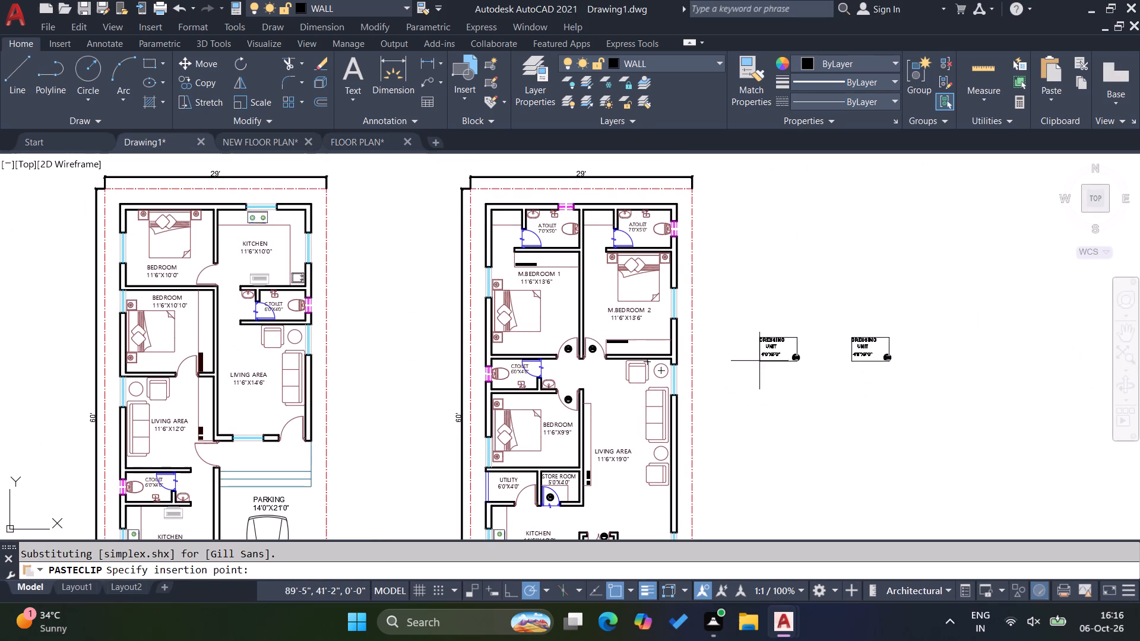
pyautogui.scroll(3, 482, 233)
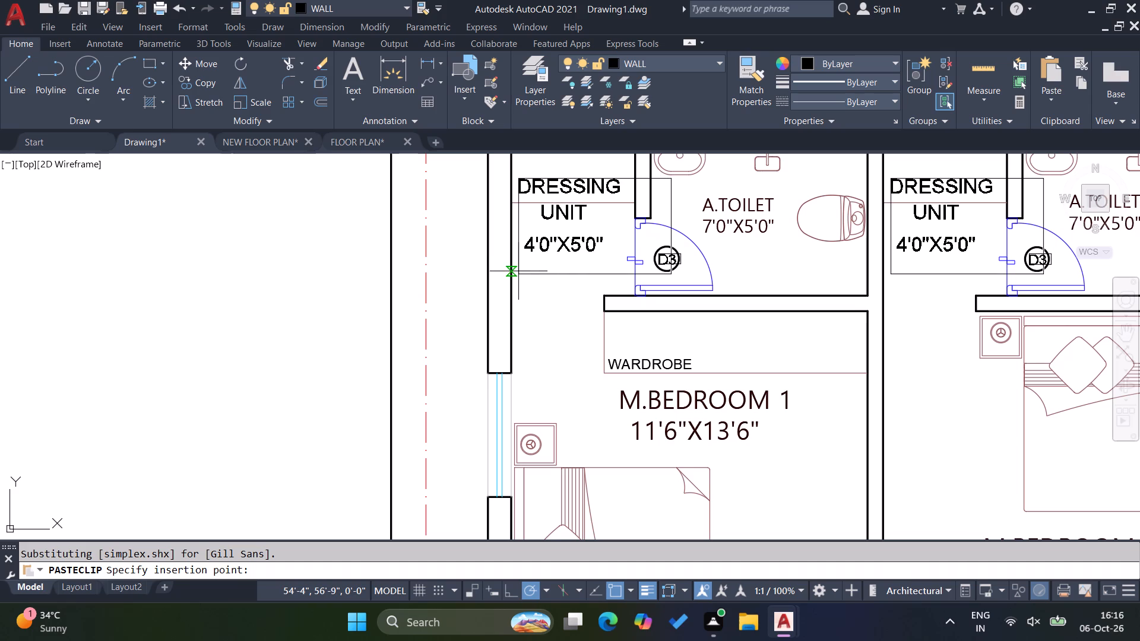
pyautogui.click(518, 271)
pyautogui.press('Escape')
pyautogui.press('Escape')
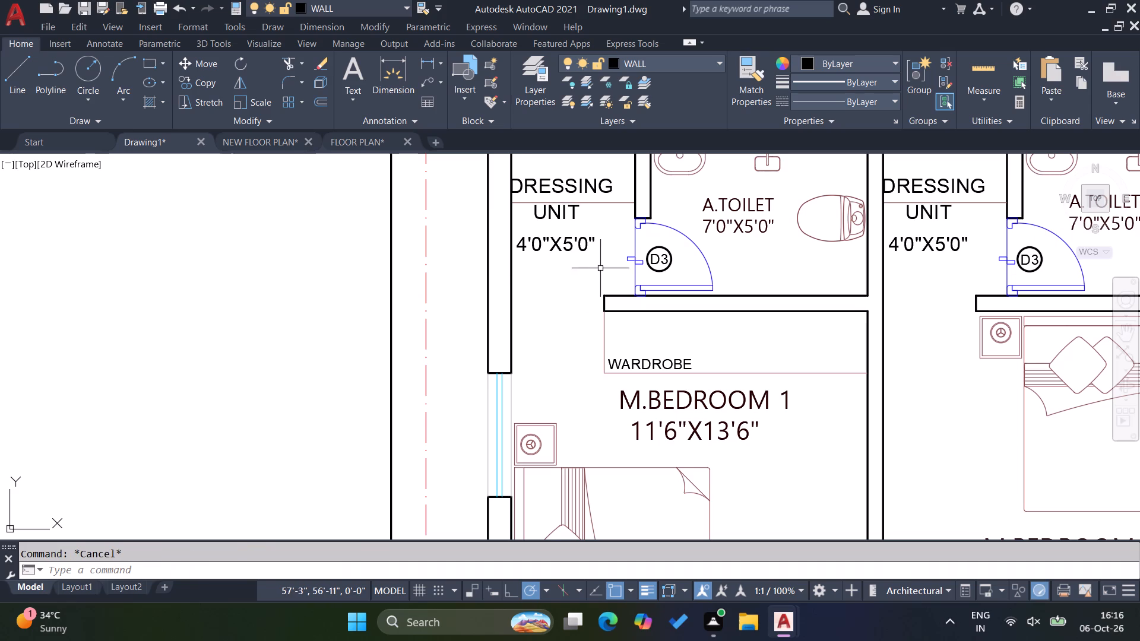
# Move both DRESSING UNIT labels slightly right so they sit centred between the walls of their dressing areas.
pyautogui.click(600, 269)
pyautogui.click(566, 227)
pyautogui.click(951, 244)
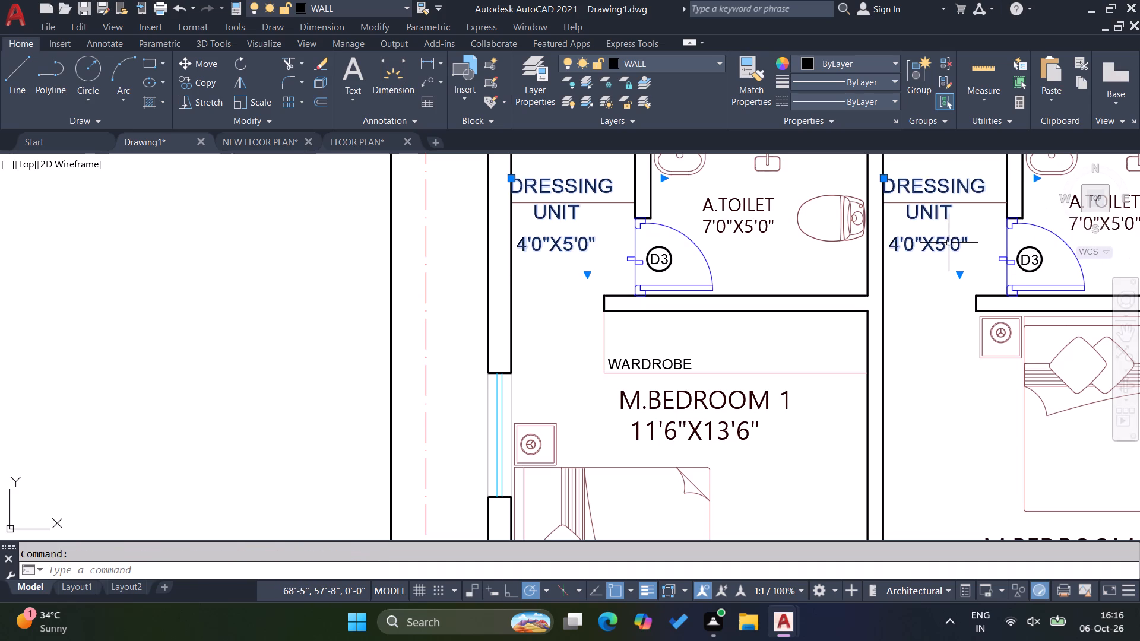
pyautogui.press('m')
pyautogui.press('Return')
pyautogui.scroll(4, 528, 181)
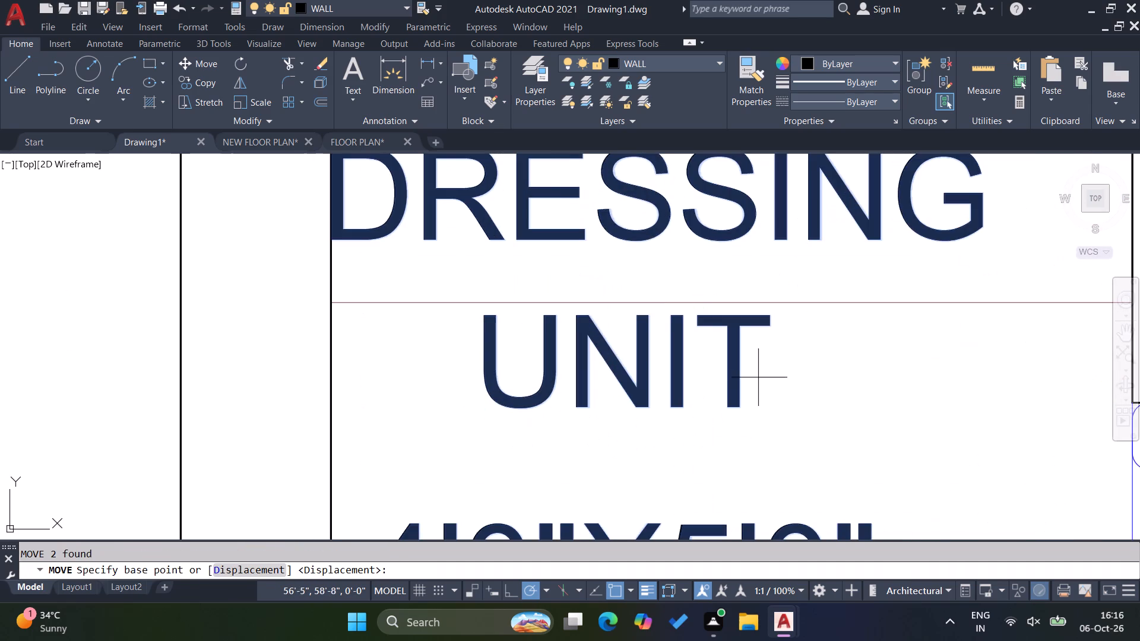
pyautogui.click(759, 379)
pyautogui.click(810, 379)
pyautogui.press('Escape')
pyautogui.scroll(-4, 618, 328)
pyautogui.press('Escape')
pyautogui.scroll(-4, 623, 281)
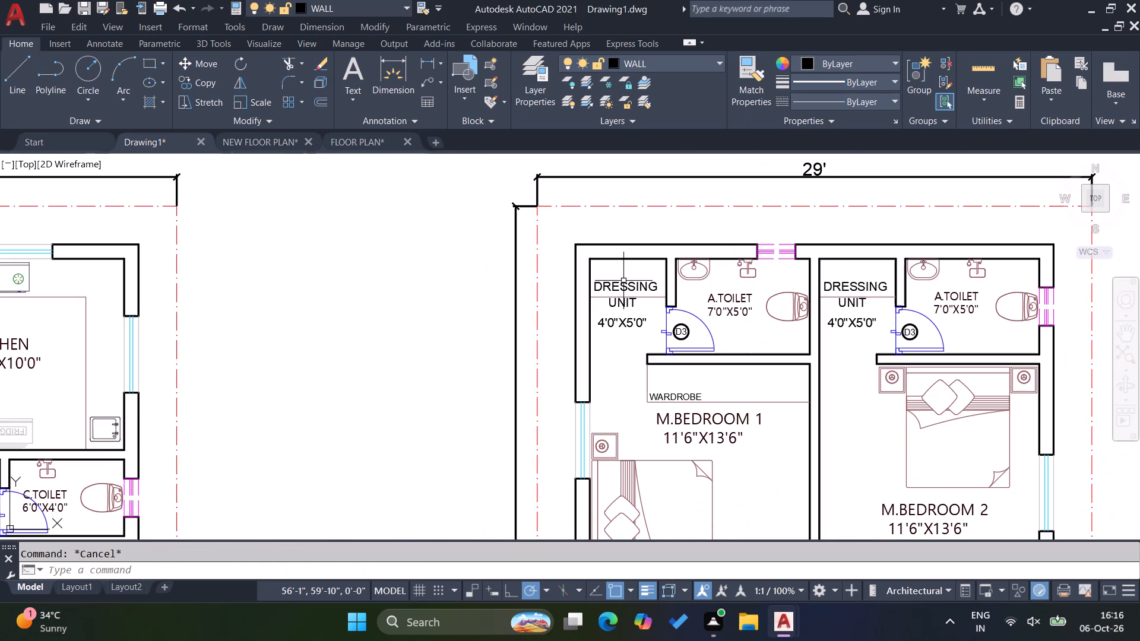
pyautogui.press('Escape')
pyautogui.press('Escape')
# Hatch the first plan's upper walls around the top bedroom and kitchen, including the wall above C.TOILET, with pattern ANSI32.
pyautogui.scroll(-3, 623, 281)
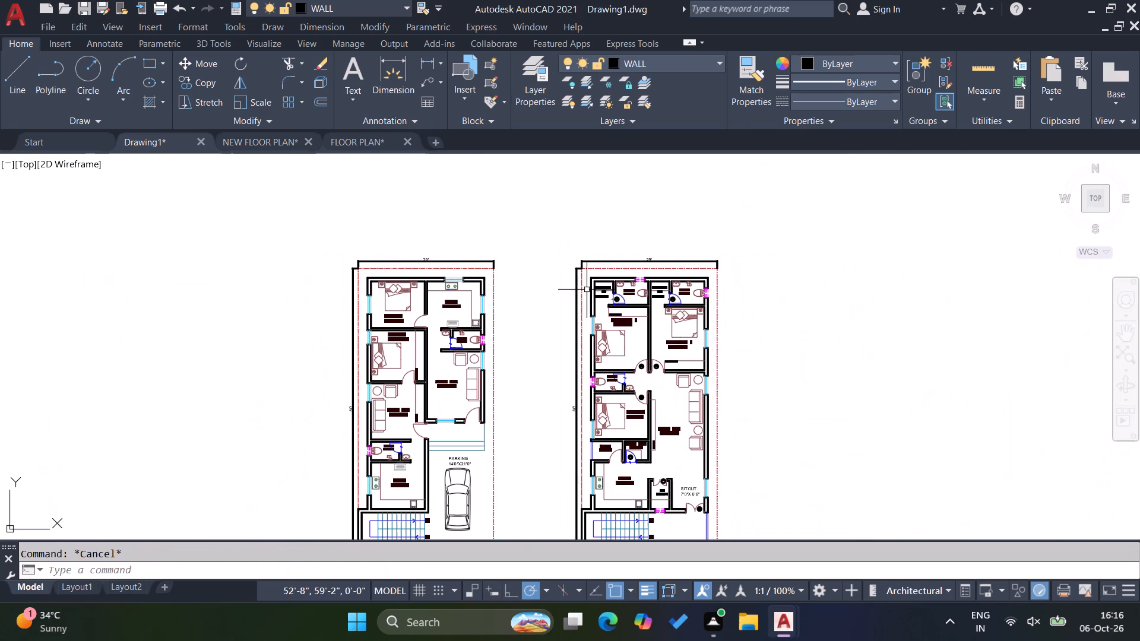
pyautogui.press('h')
pyautogui.press('Return')
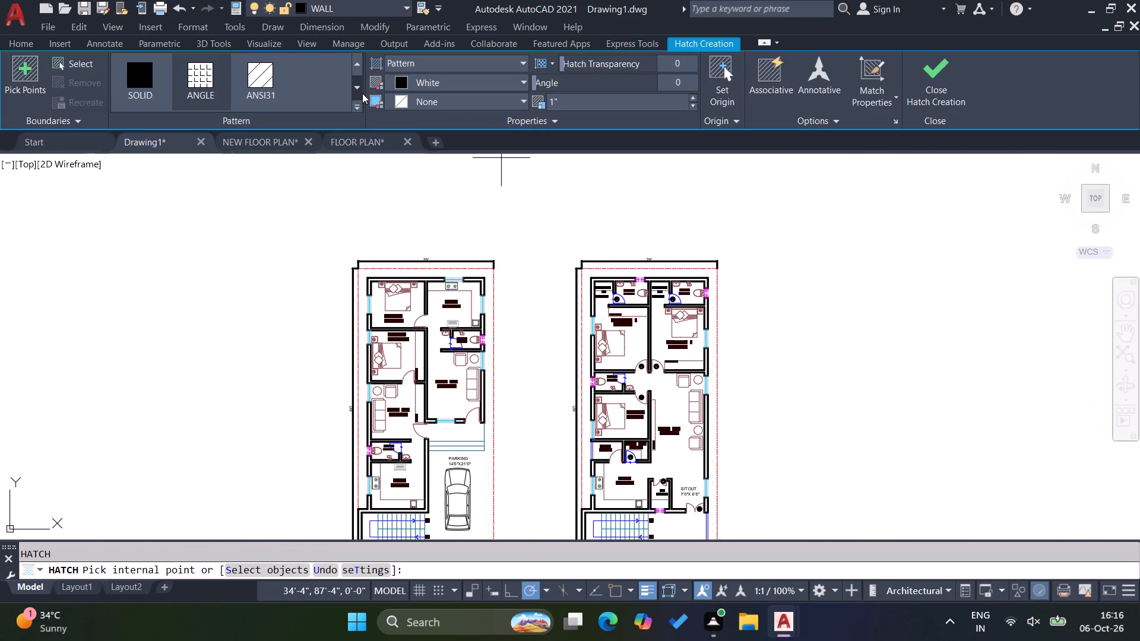
pyautogui.click(362, 93)
pyautogui.click(158, 74)
pyautogui.scroll(3, 400, 296)
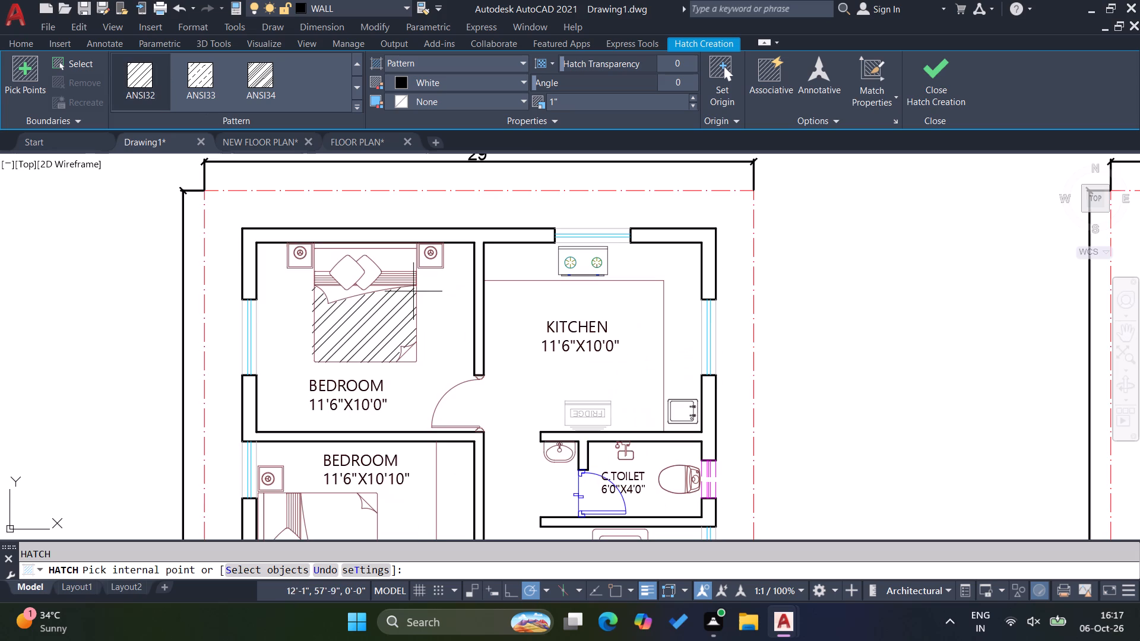
pyautogui.click(485, 236)
pyautogui.click(666, 233)
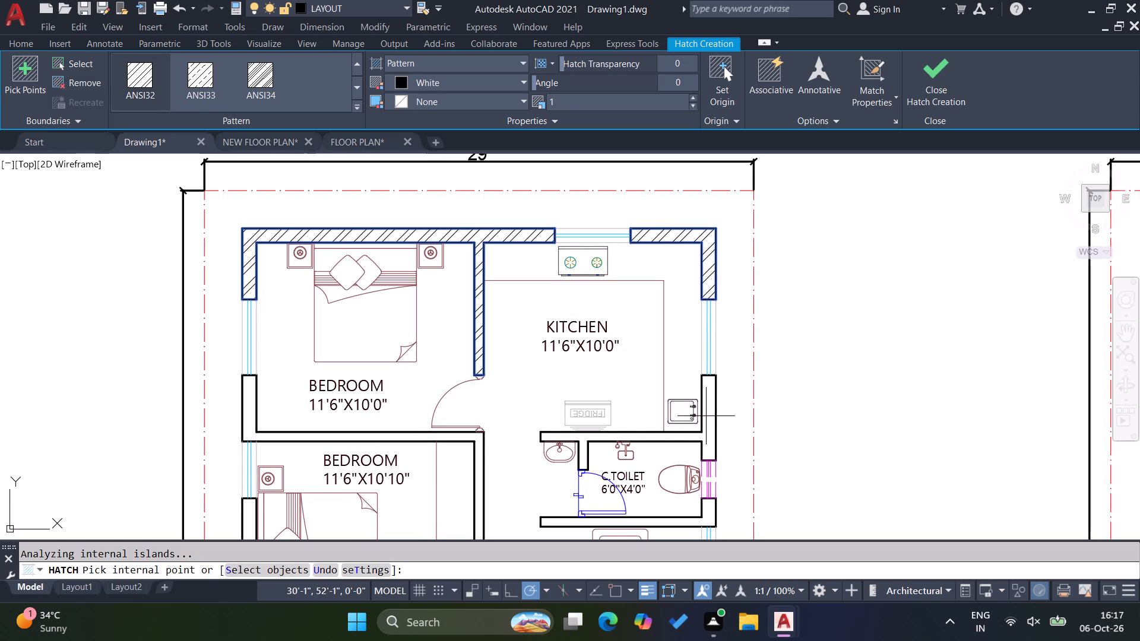
pyautogui.click(708, 421)
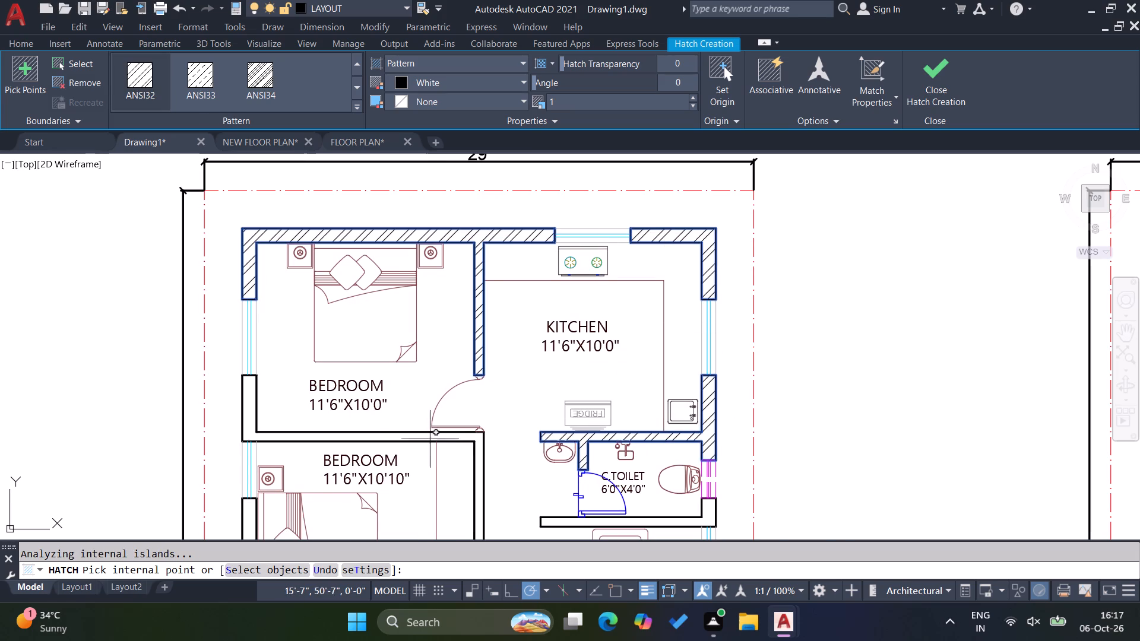
# Add the first plan's central wall, the 11'6"X14'6" living area's outer wall and the wall below its adjoining C.TOILET to the hatch.
pyautogui.scroll(-3, 487, 285)
pyautogui.scroll(2, 488, 485)
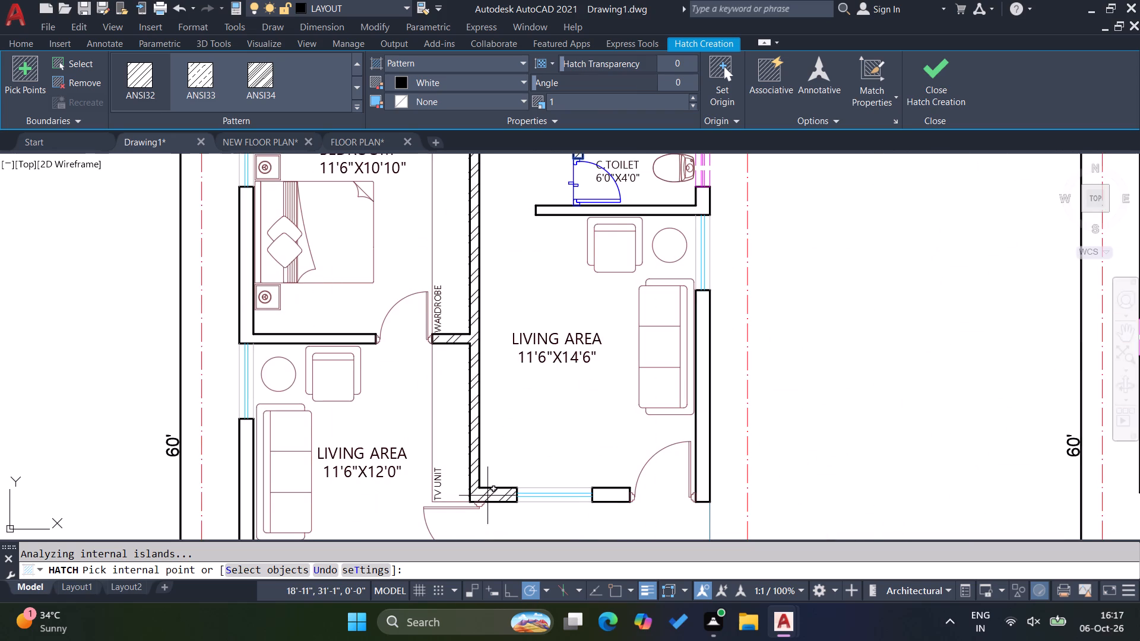
pyautogui.scroll(-1, 491, 488)
pyautogui.click(492, 490)
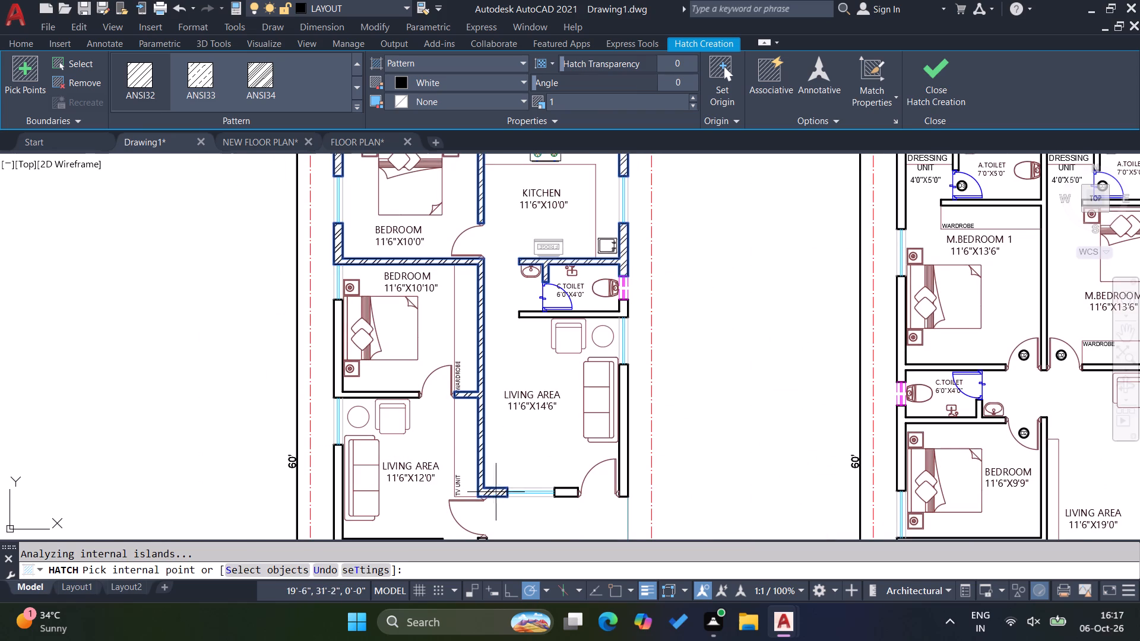
pyautogui.click(623, 461)
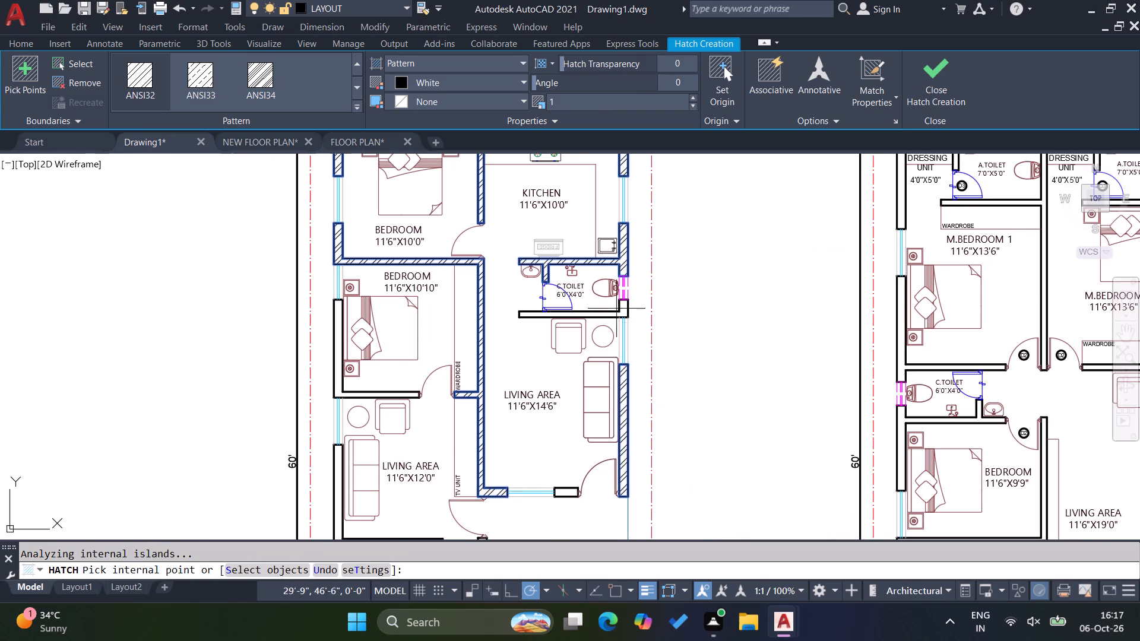
pyautogui.scroll(3, 616, 299)
pyautogui.click(637, 325)
pyautogui.scroll(-4, 637, 329)
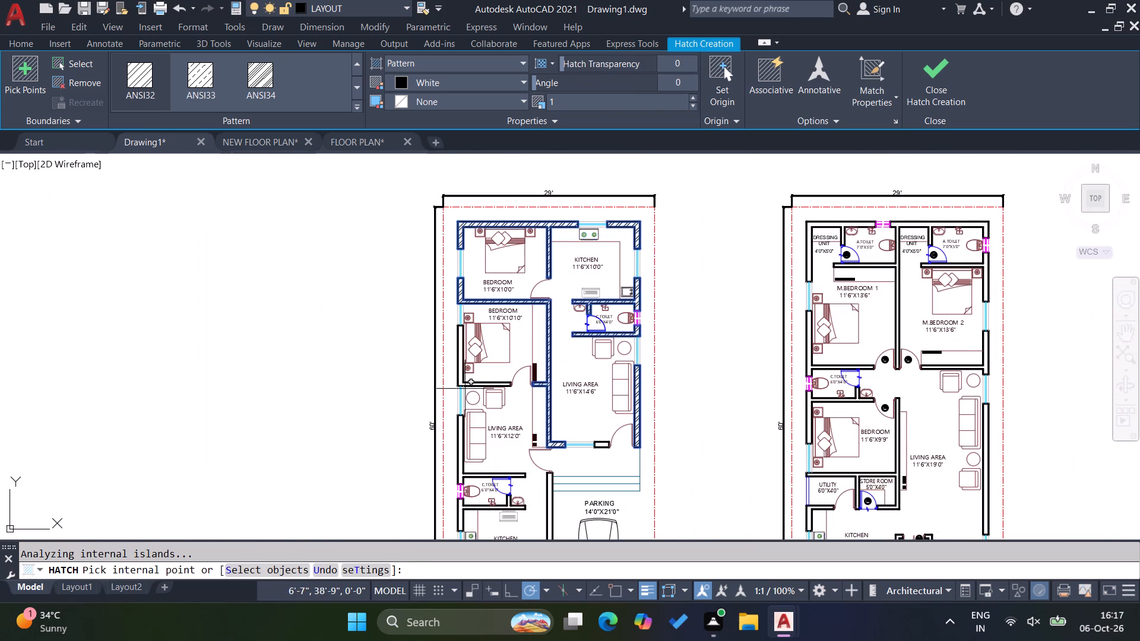
# Hatch the first plan's remaining bedroom, living area, lower C.TOILET, kitchen and staircase walls and finish the hatch.
pyautogui.scroll(3, 465, 389)
pyautogui.click(437, 366)
pyautogui.scroll(-3, 502, 275)
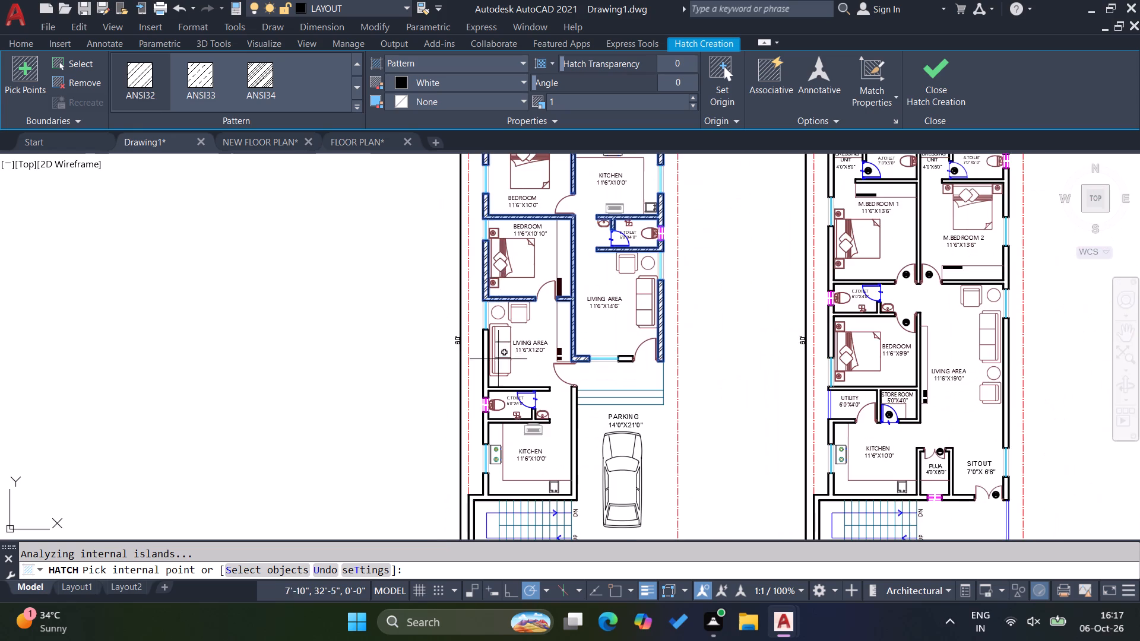
pyautogui.scroll(4, 491, 403)
pyautogui.click(461, 361)
pyautogui.scroll(-4, 498, 296)
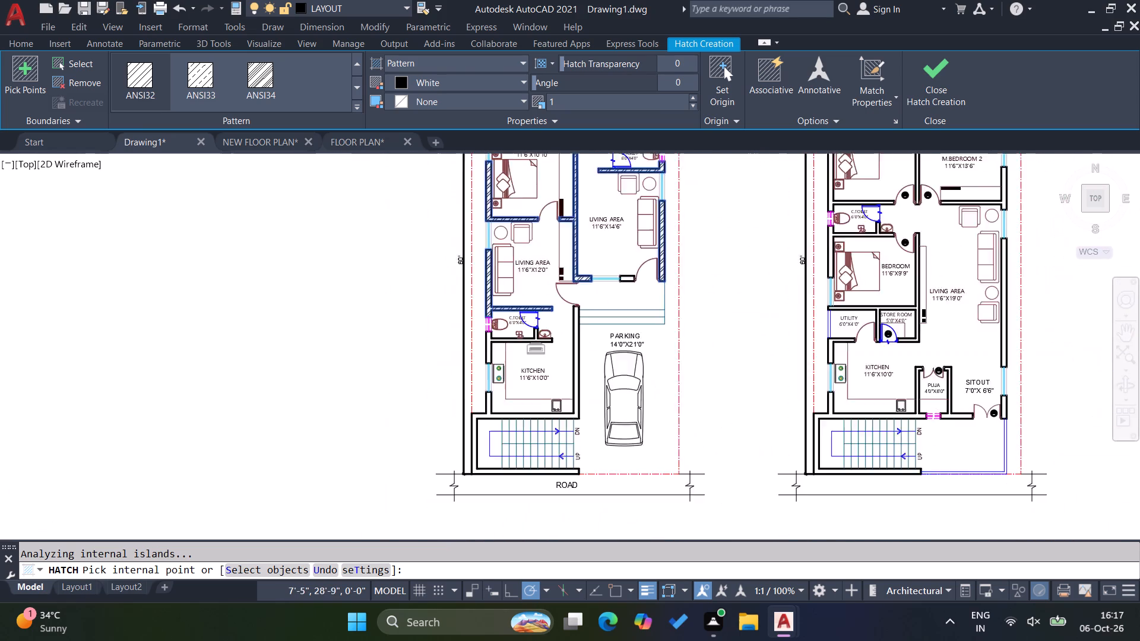
pyautogui.scroll(4, 487, 335)
pyautogui.click(496, 314)
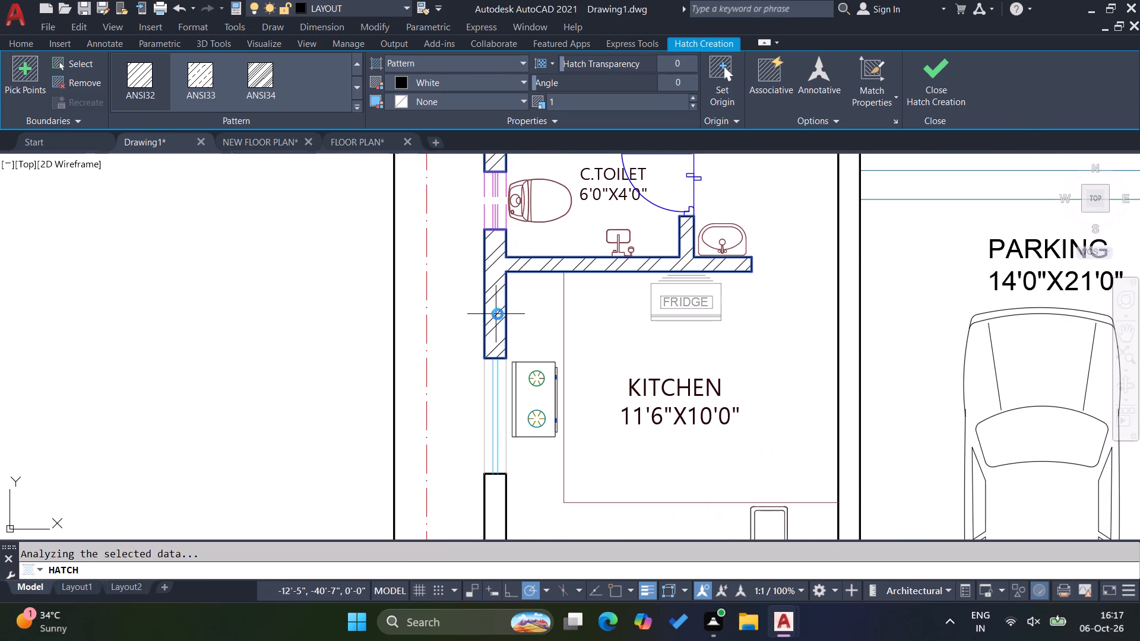
pyautogui.scroll(-2, 584, 323)
pyautogui.click(749, 353)
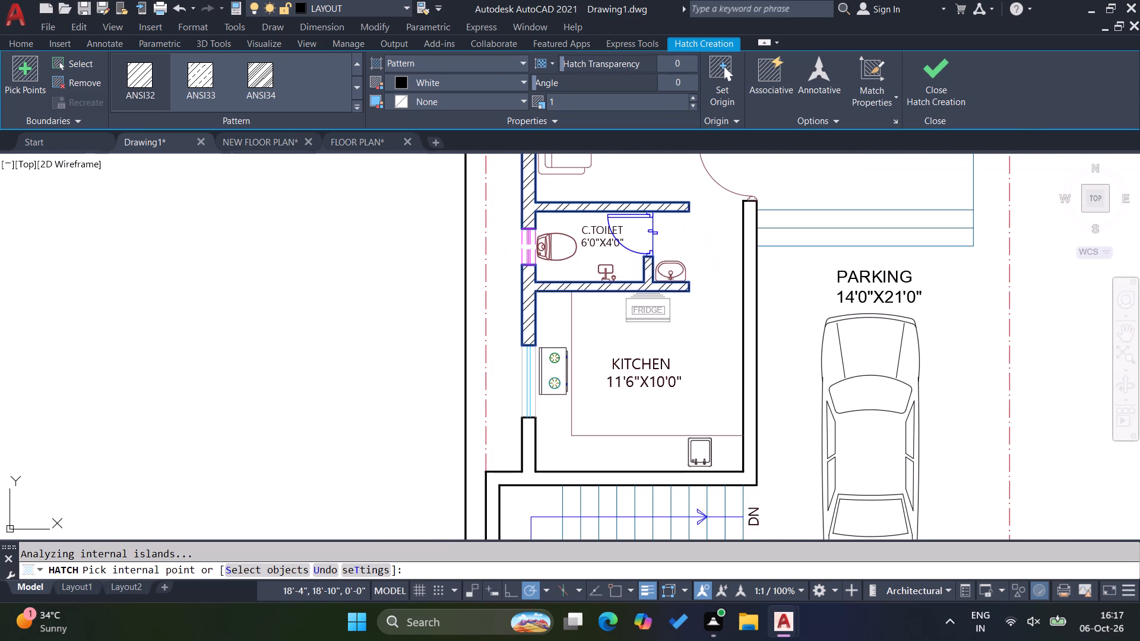
pyautogui.scroll(-2, 749, 353)
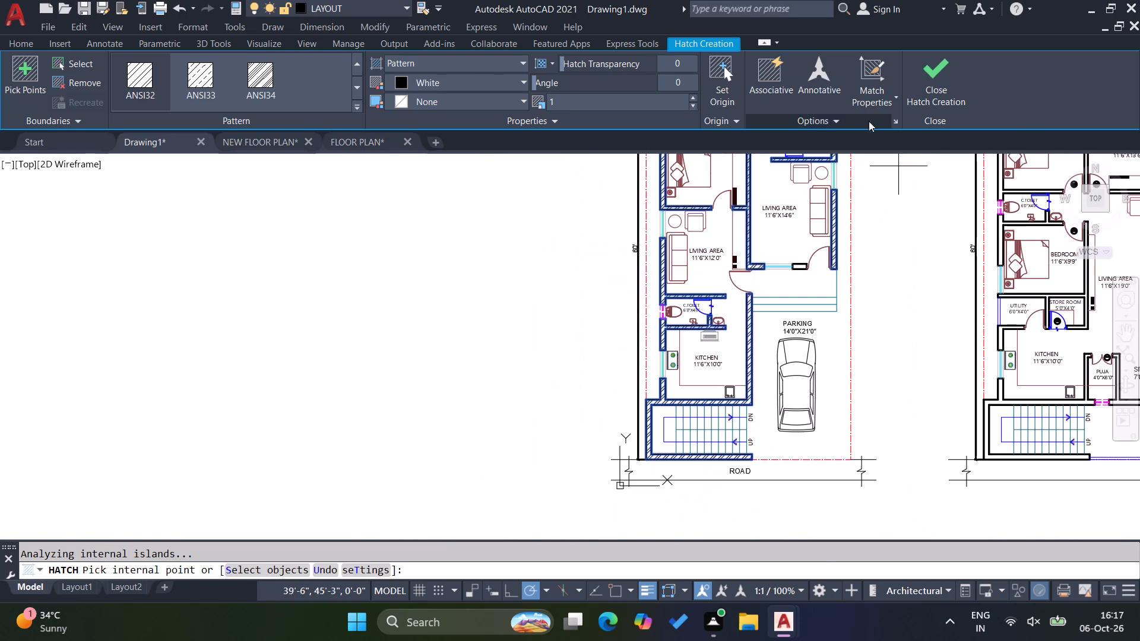
pyautogui.click(936, 71)
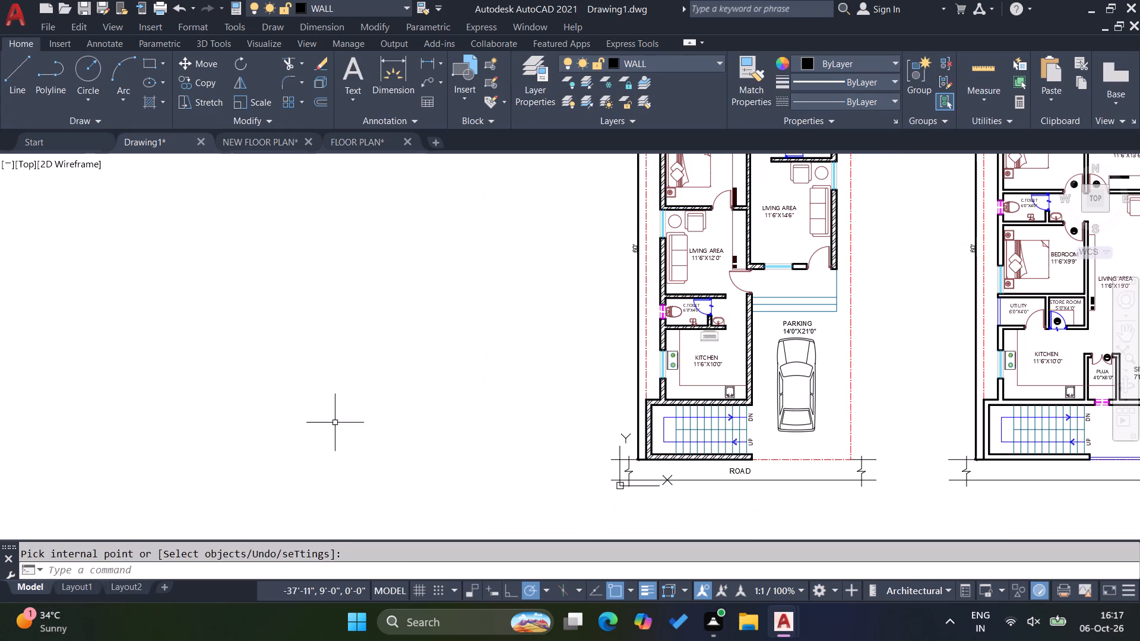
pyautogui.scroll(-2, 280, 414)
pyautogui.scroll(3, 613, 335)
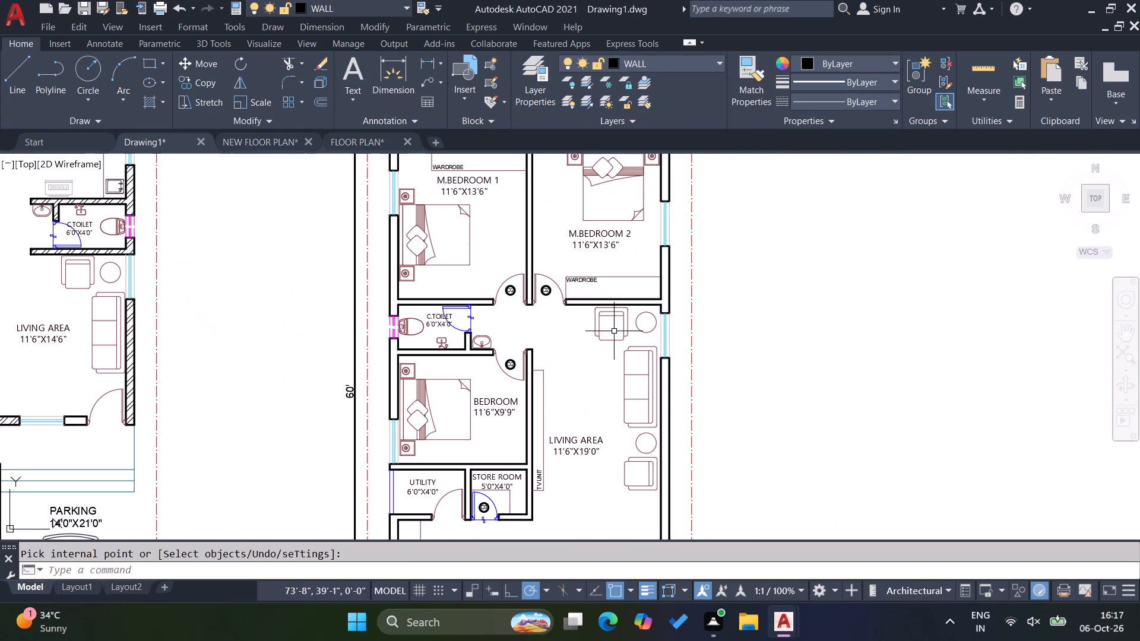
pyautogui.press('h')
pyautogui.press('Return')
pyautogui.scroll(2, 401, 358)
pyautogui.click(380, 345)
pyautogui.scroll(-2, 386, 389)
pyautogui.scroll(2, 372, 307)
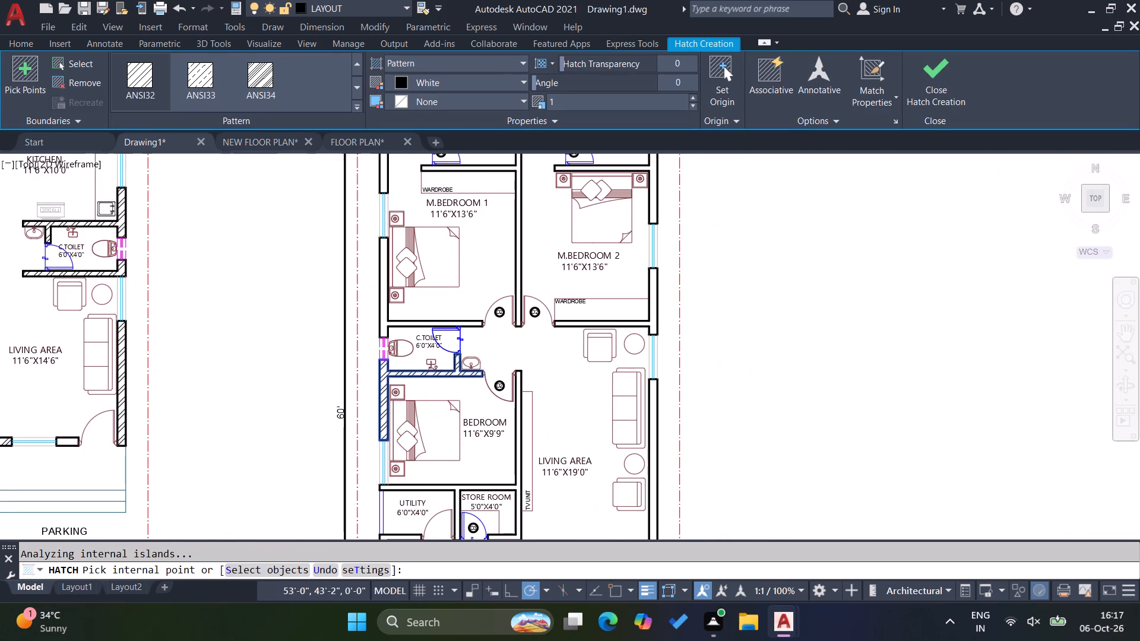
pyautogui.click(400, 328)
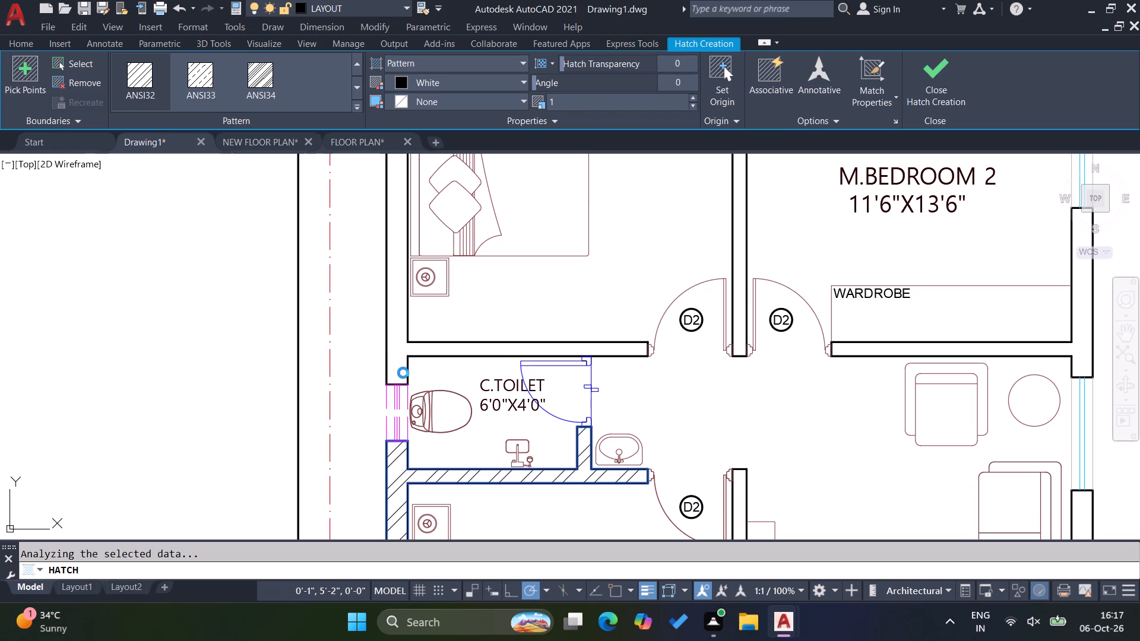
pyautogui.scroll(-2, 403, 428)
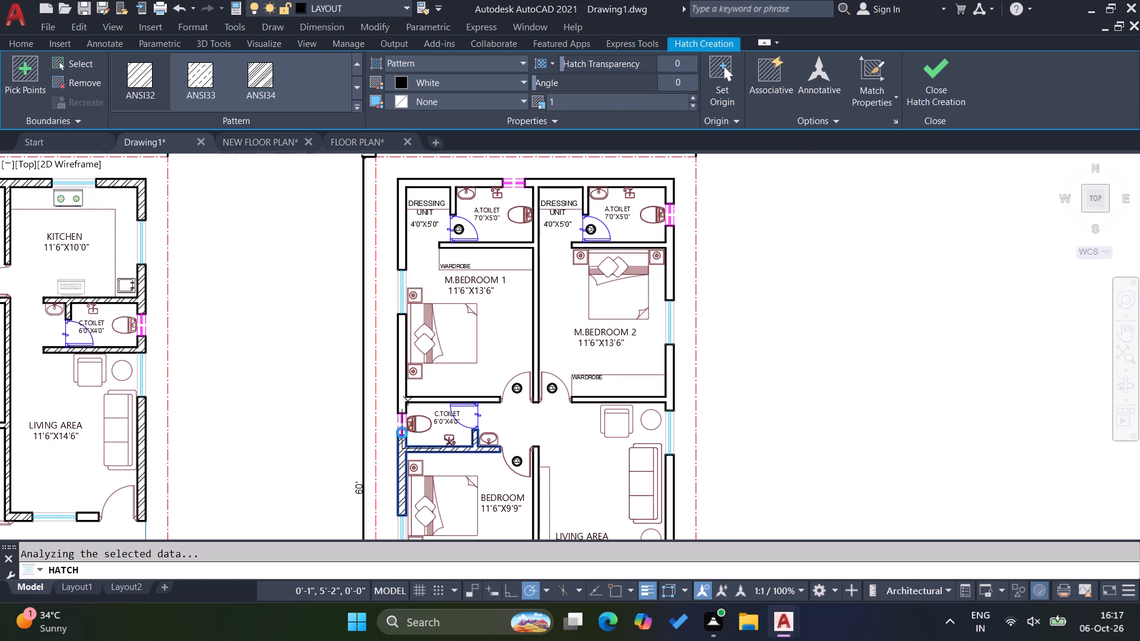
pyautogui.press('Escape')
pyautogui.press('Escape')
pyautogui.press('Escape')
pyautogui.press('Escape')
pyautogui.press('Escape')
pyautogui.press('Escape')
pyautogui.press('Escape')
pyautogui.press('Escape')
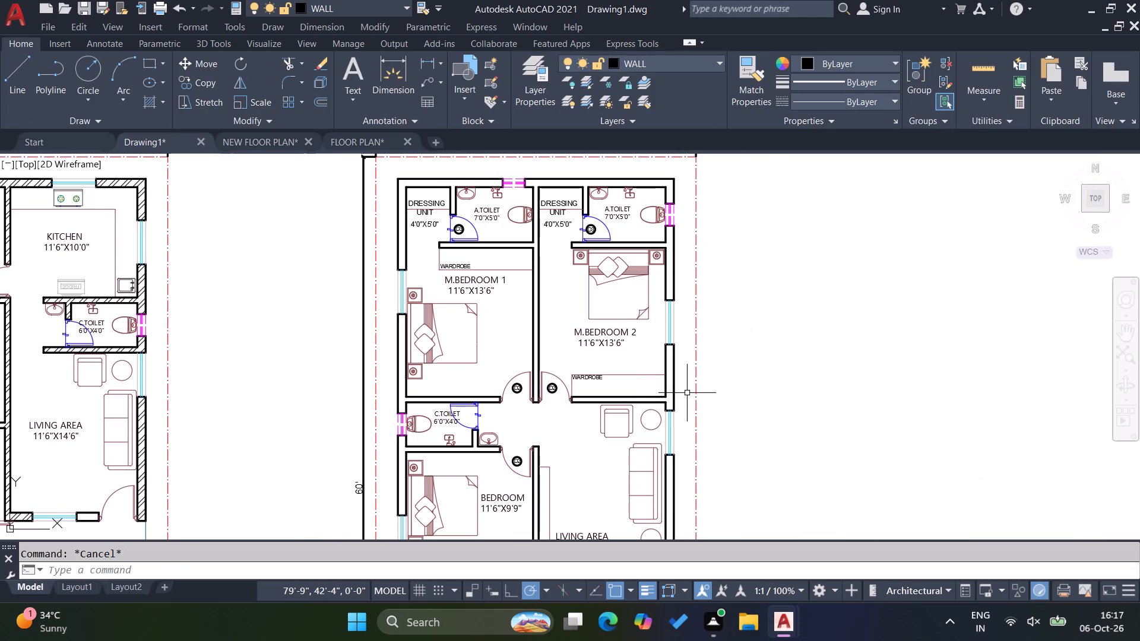
# Hatch the second plan's upper walls around M.BEDROOM 1, M.BEDROOM 2, both dressing units, both A.TOILETs and the C.TOILET.
pyautogui.press('h')
pyautogui.press('Return')
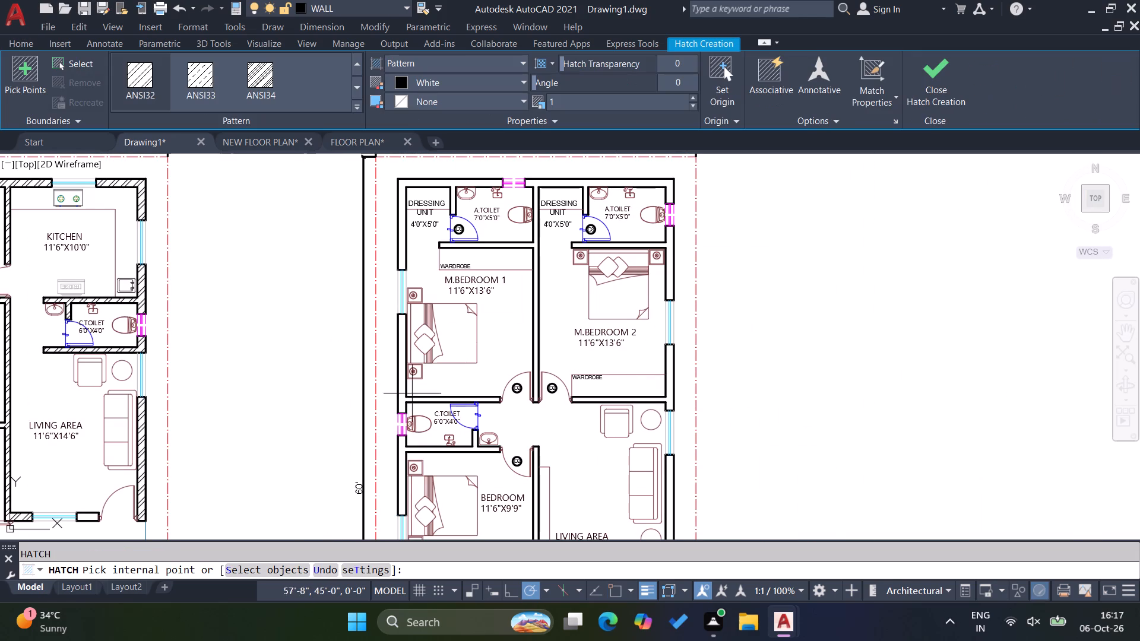
pyautogui.click(403, 401)
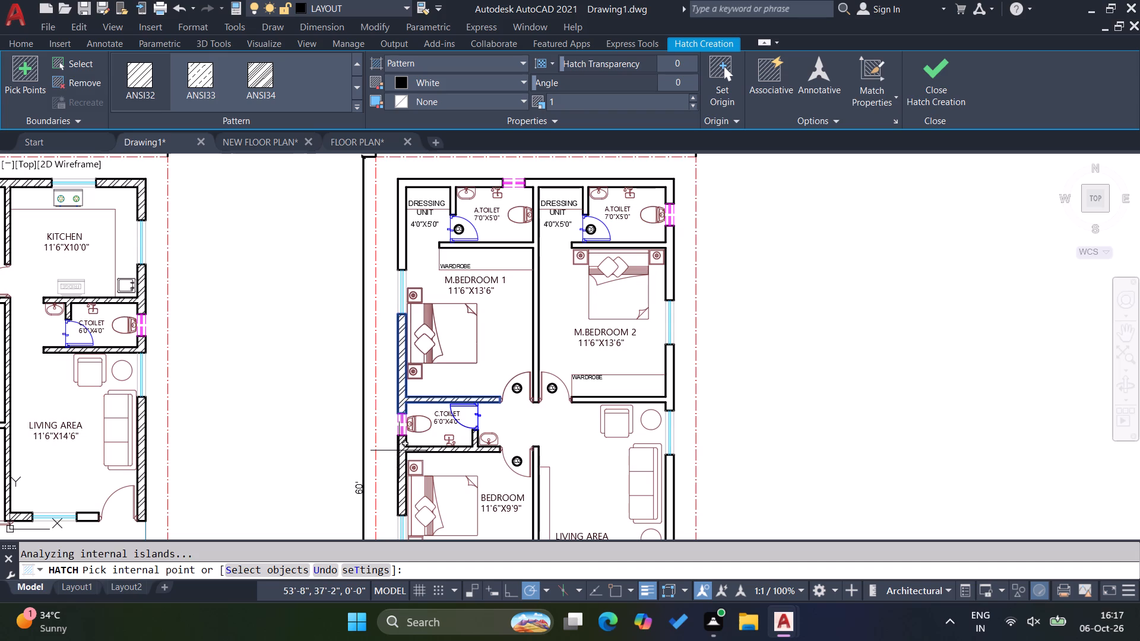
pyautogui.click(399, 450)
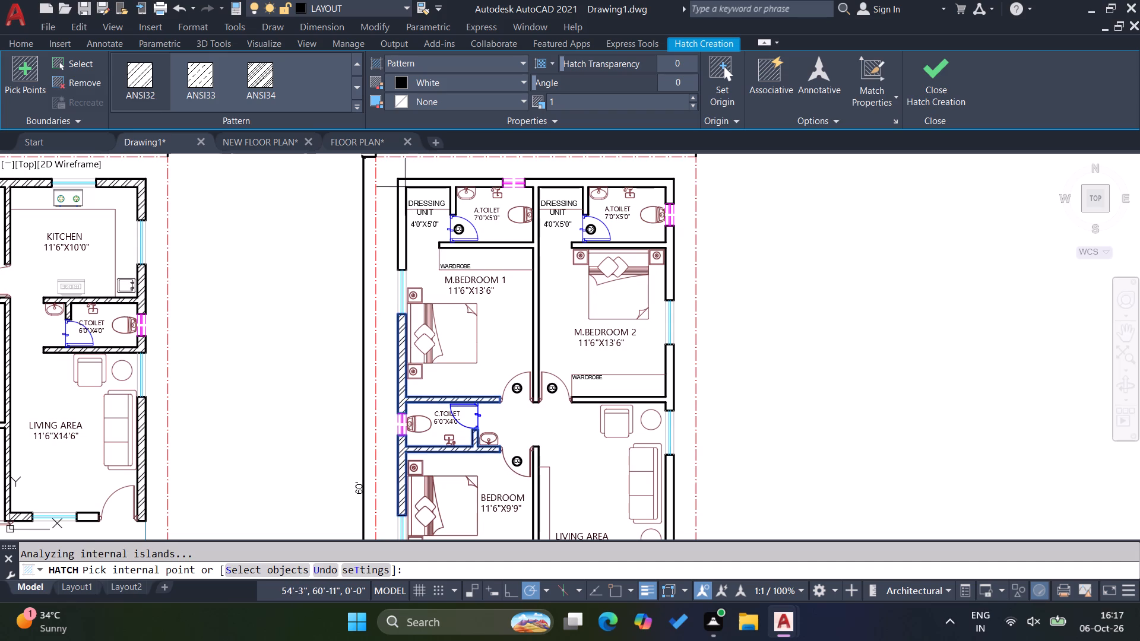
pyautogui.click(403, 182)
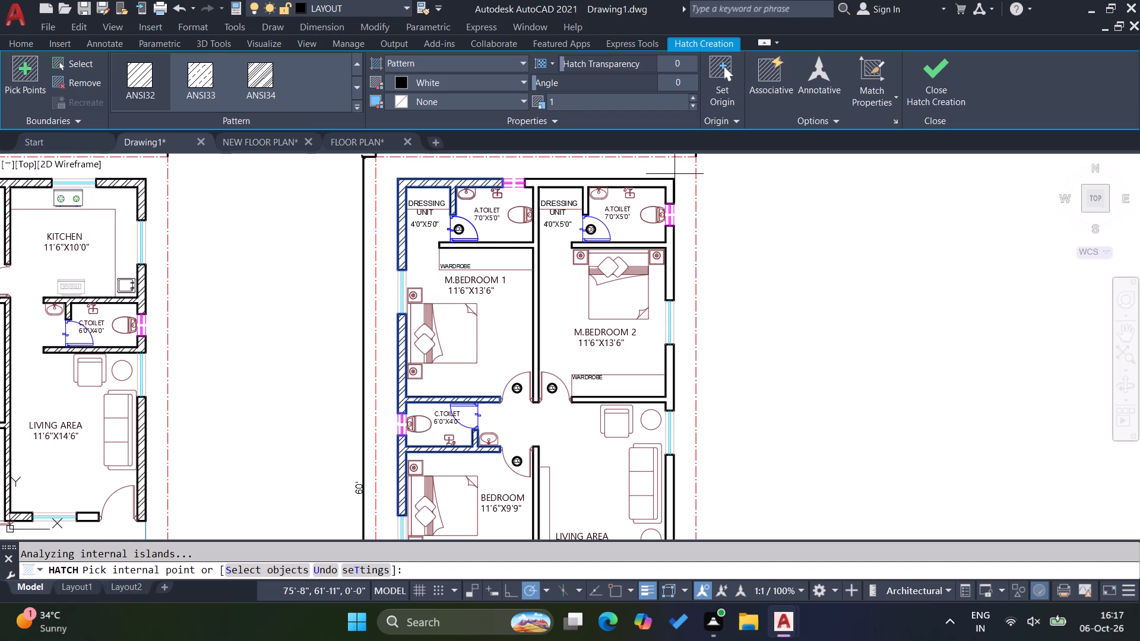
pyautogui.click(670, 188)
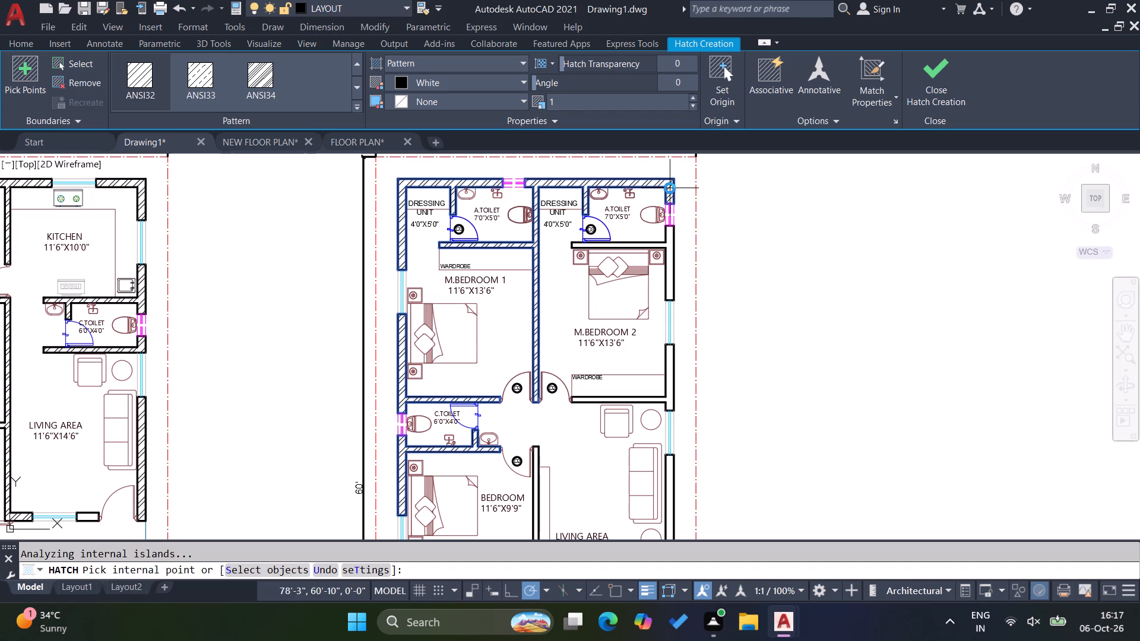
pyautogui.click(672, 249)
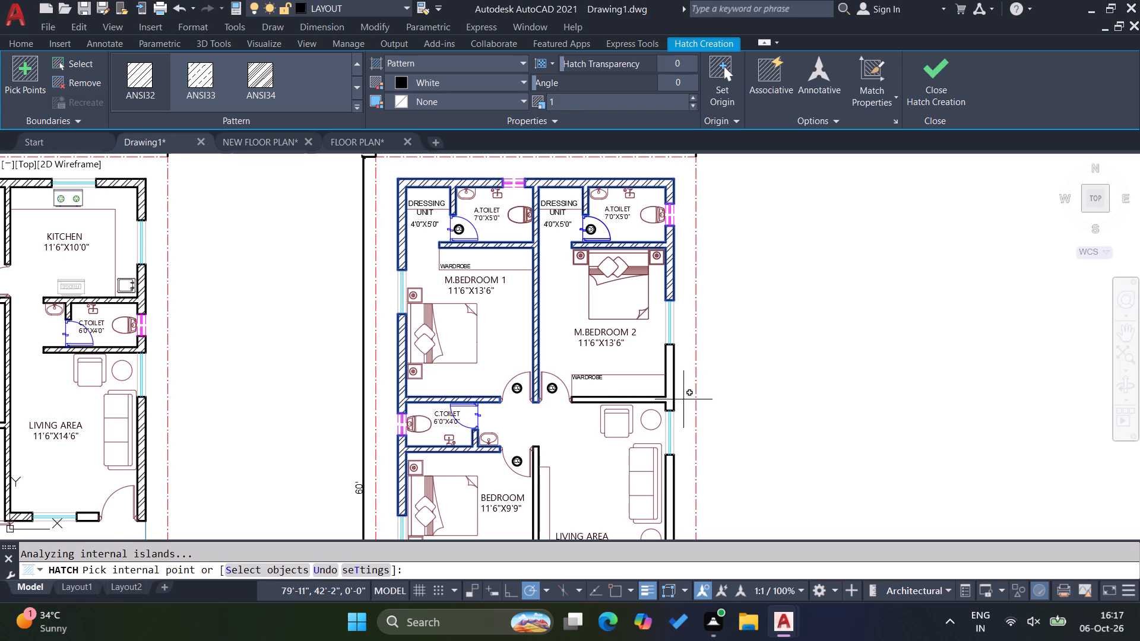
pyautogui.click(669, 390)
# Add the second plan's walls around the 11'6"X9'9" bedroom's lower side, utility, store room, kitchen and staircase to the hatch.
pyautogui.scroll(-2, 544, 282)
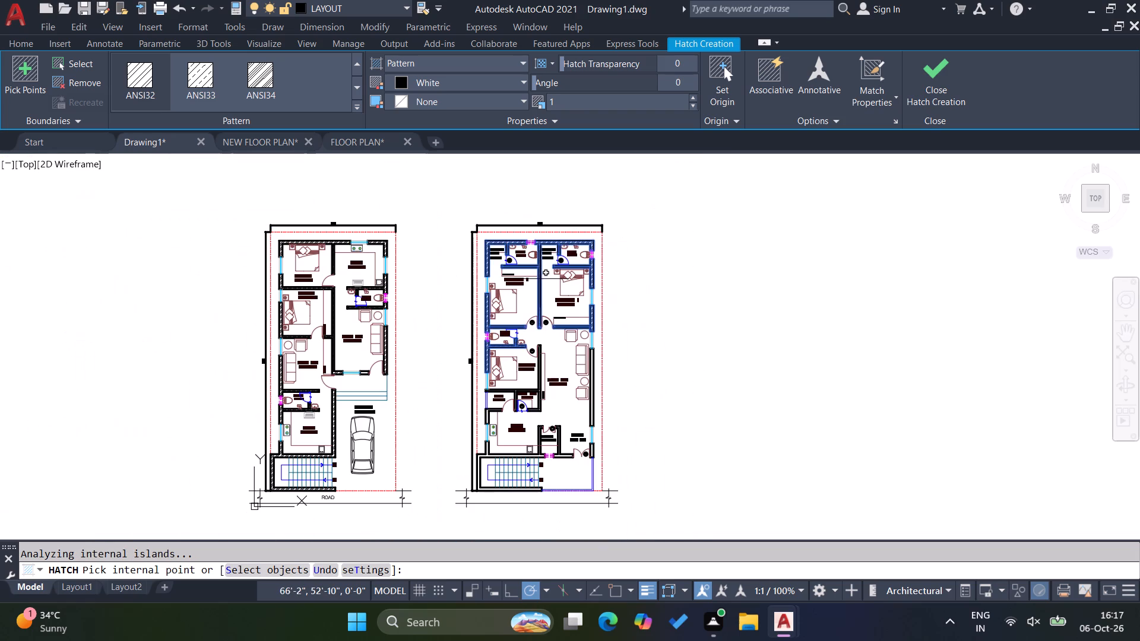
pyautogui.scroll(3, 543, 376)
pyautogui.scroll(-2, 507, 265)
pyautogui.scroll(2, 503, 372)
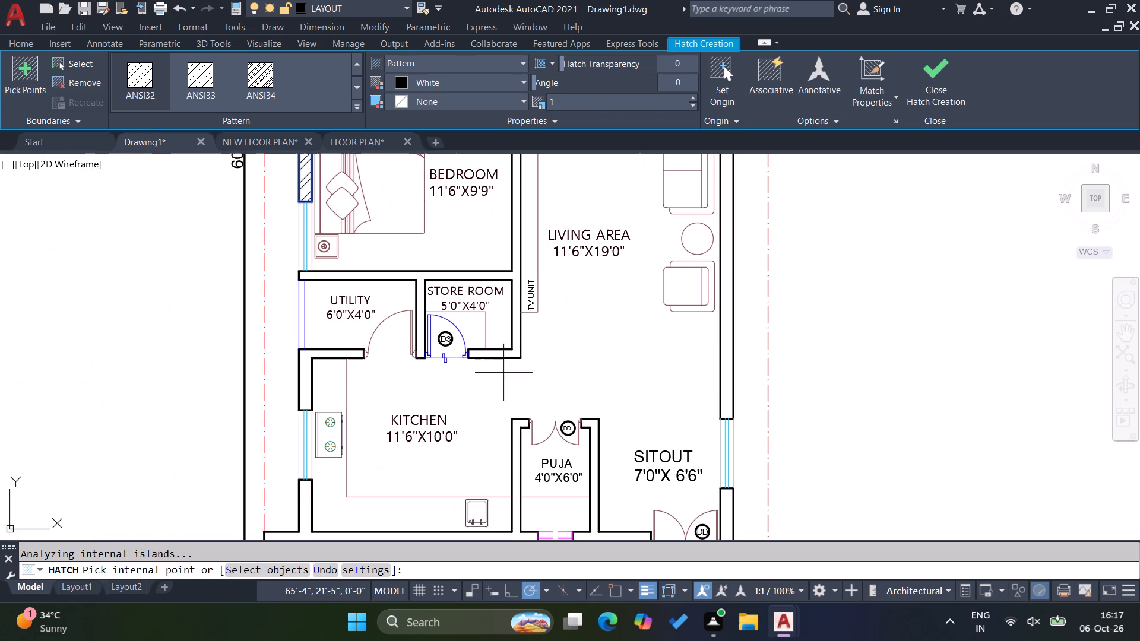
pyautogui.click(515, 349)
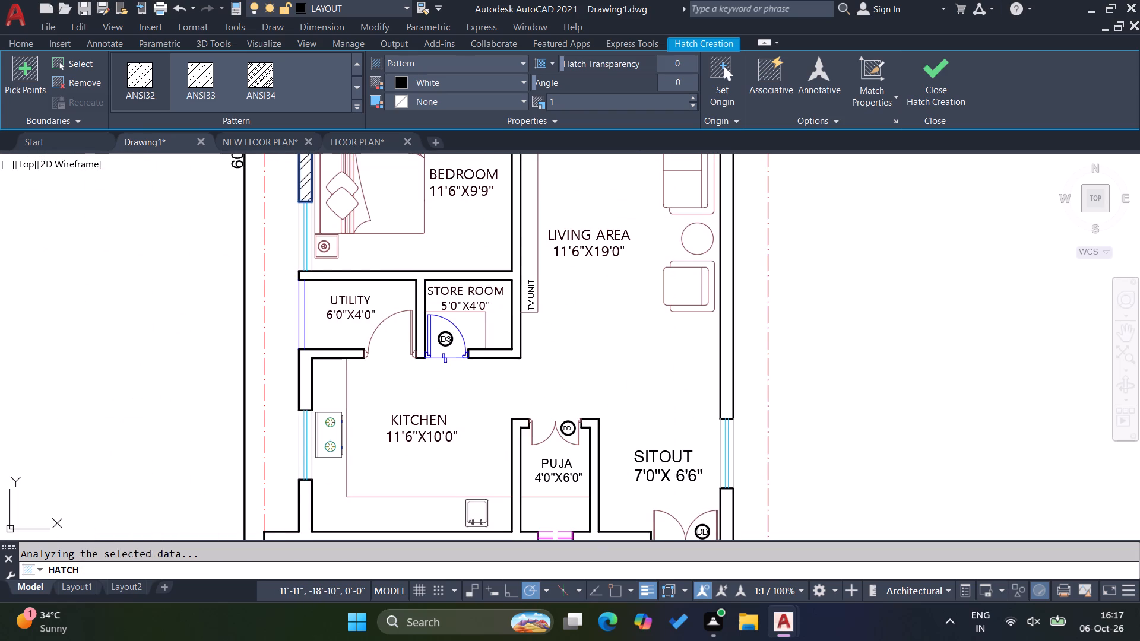
pyautogui.click(307, 369)
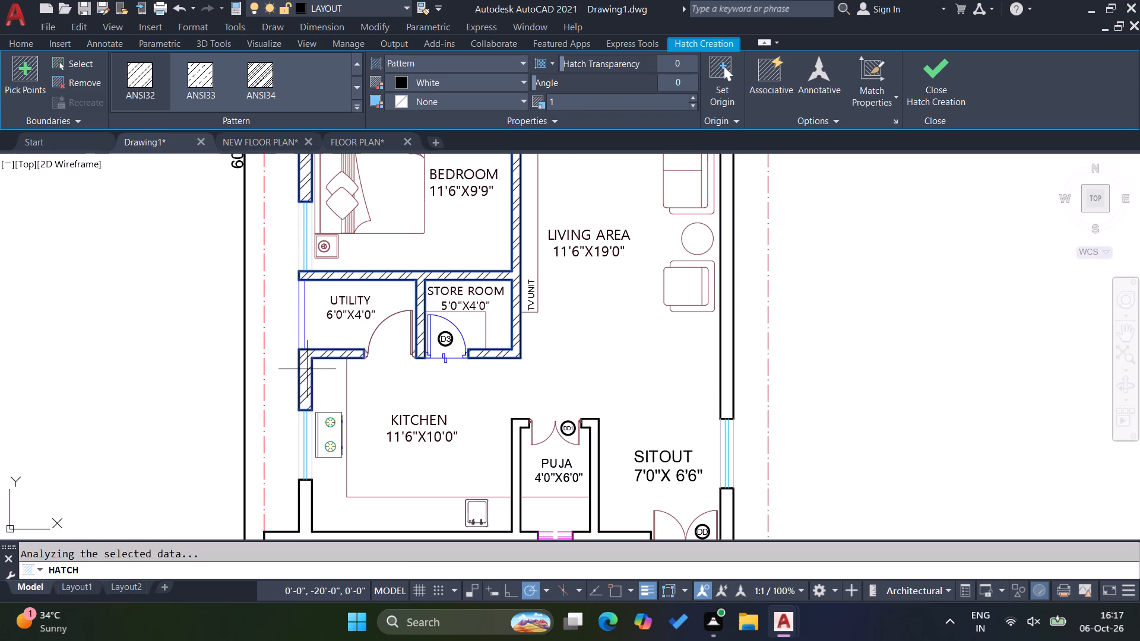
pyautogui.scroll(-2, 344, 309)
pyautogui.scroll(3, 330, 380)
pyautogui.scroll(-3, 321, 400)
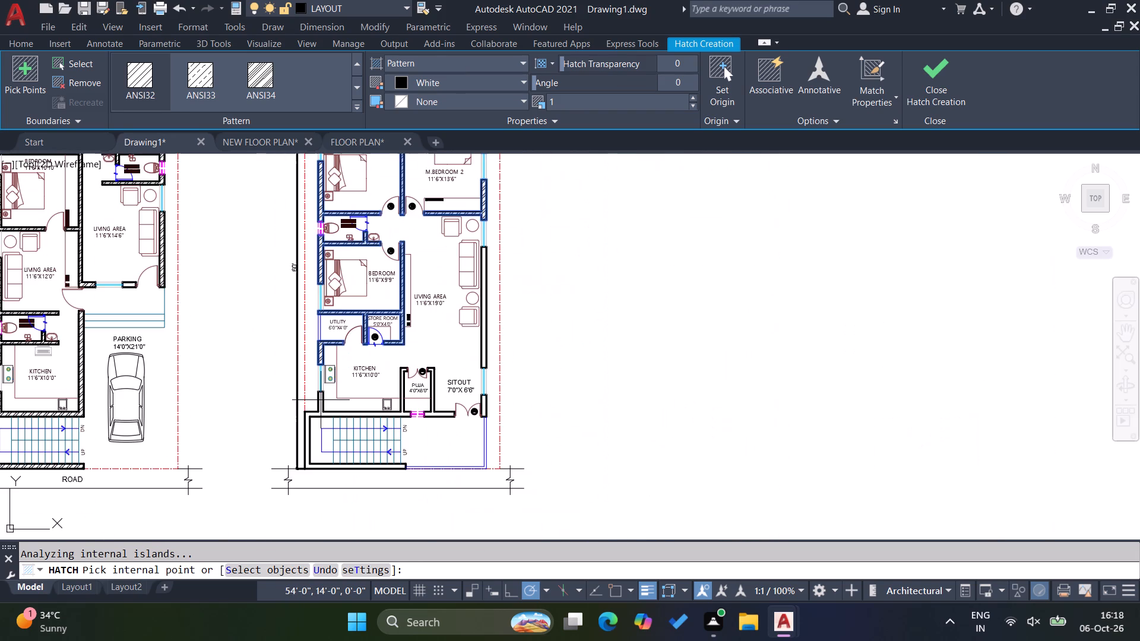
pyautogui.click(321, 400)
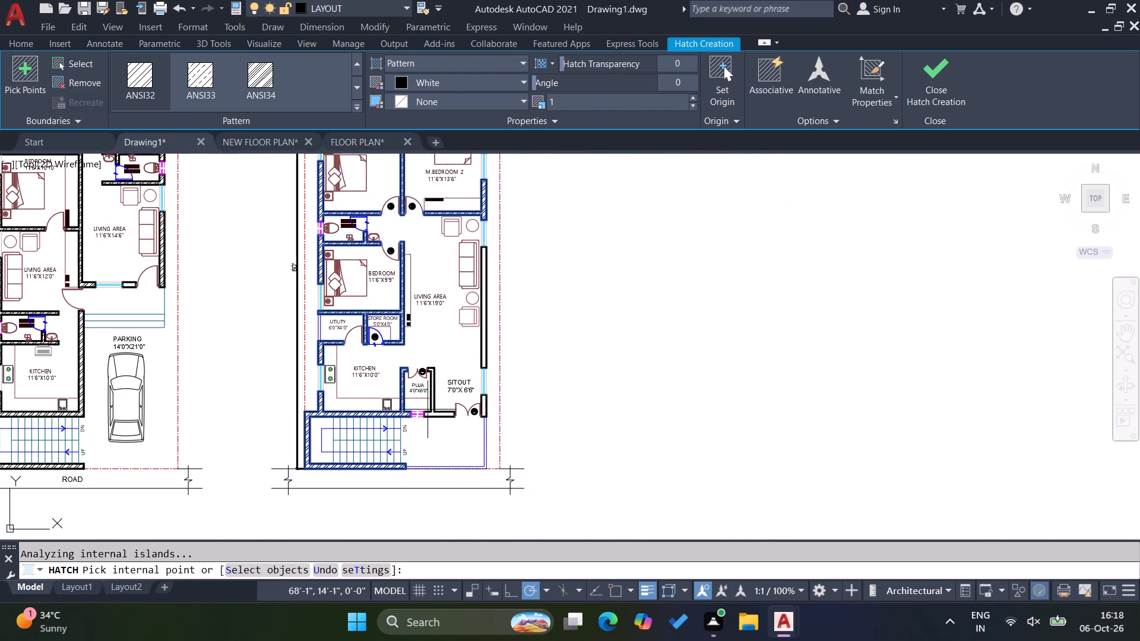
# Hatch the second plan's remaining puja and sitout walls and the living area's outer wall, and finish the hatch.
pyautogui.scroll(2, 449, 411)
pyautogui.click(438, 418)
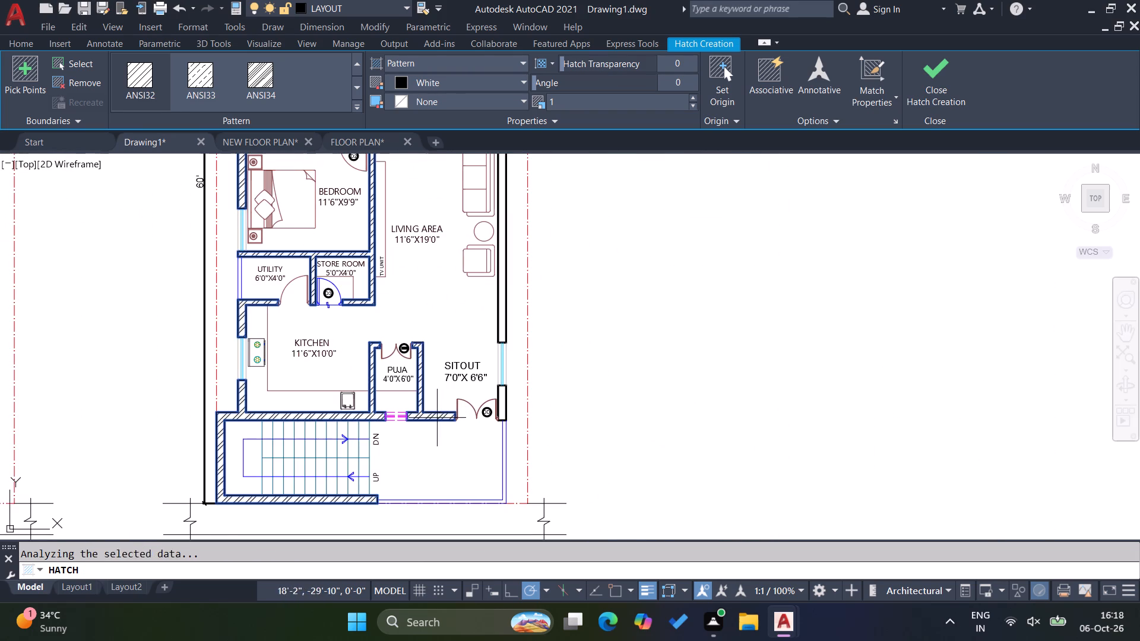
pyautogui.scroll(3, 489, 402)
pyautogui.click(524, 403)
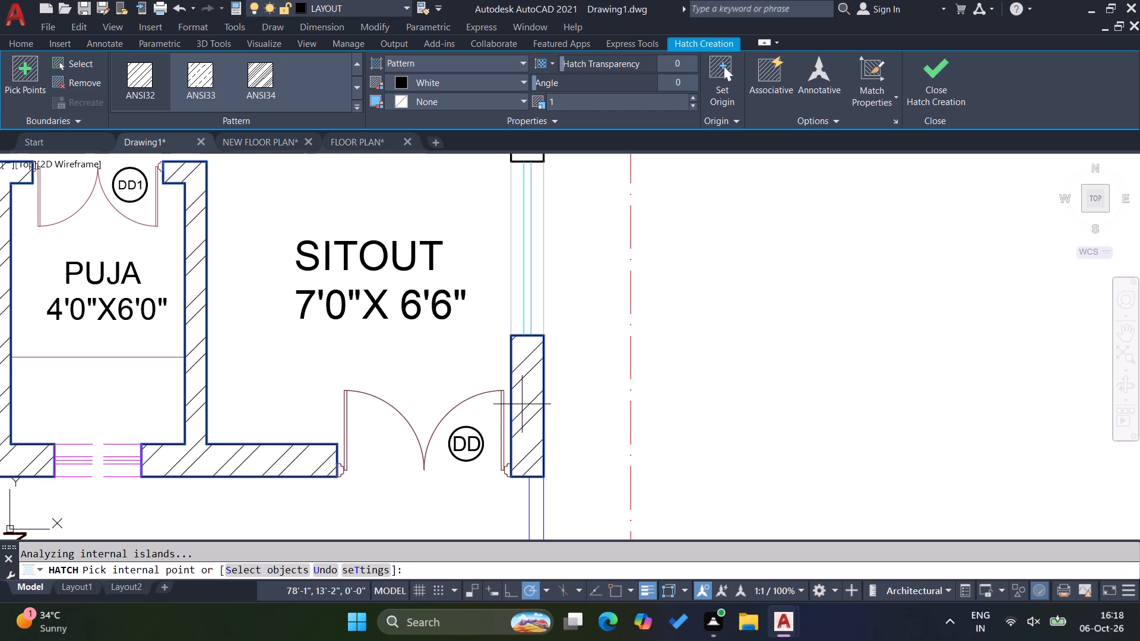
pyautogui.scroll(-4, 471, 383)
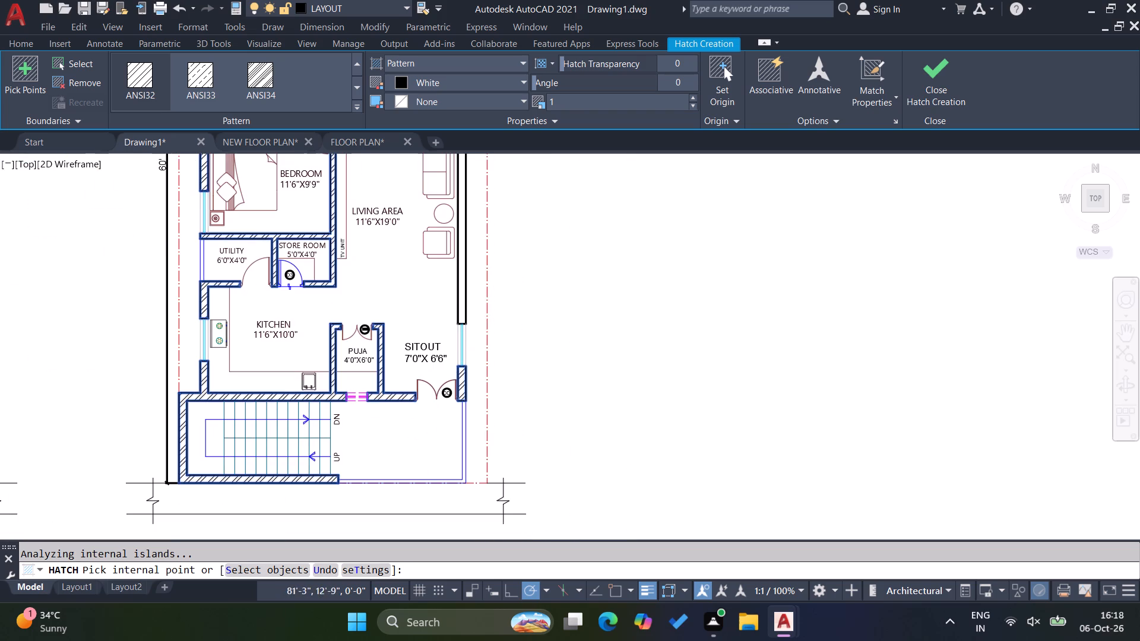
pyautogui.scroll(2, 481, 236)
pyautogui.click(458, 285)
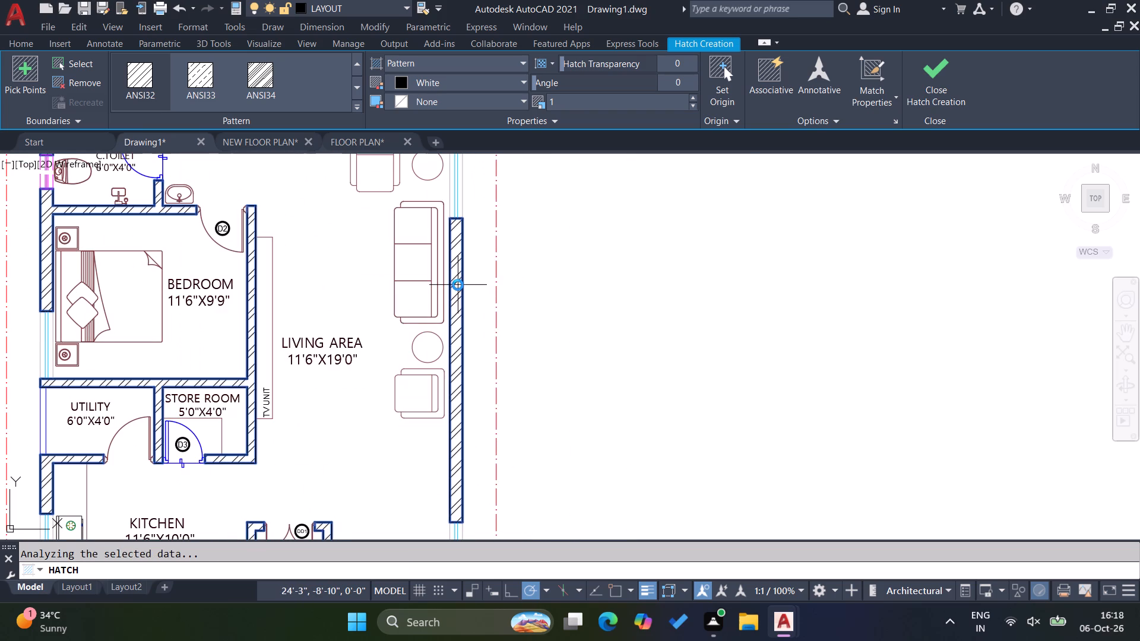
pyautogui.click(940, 81)
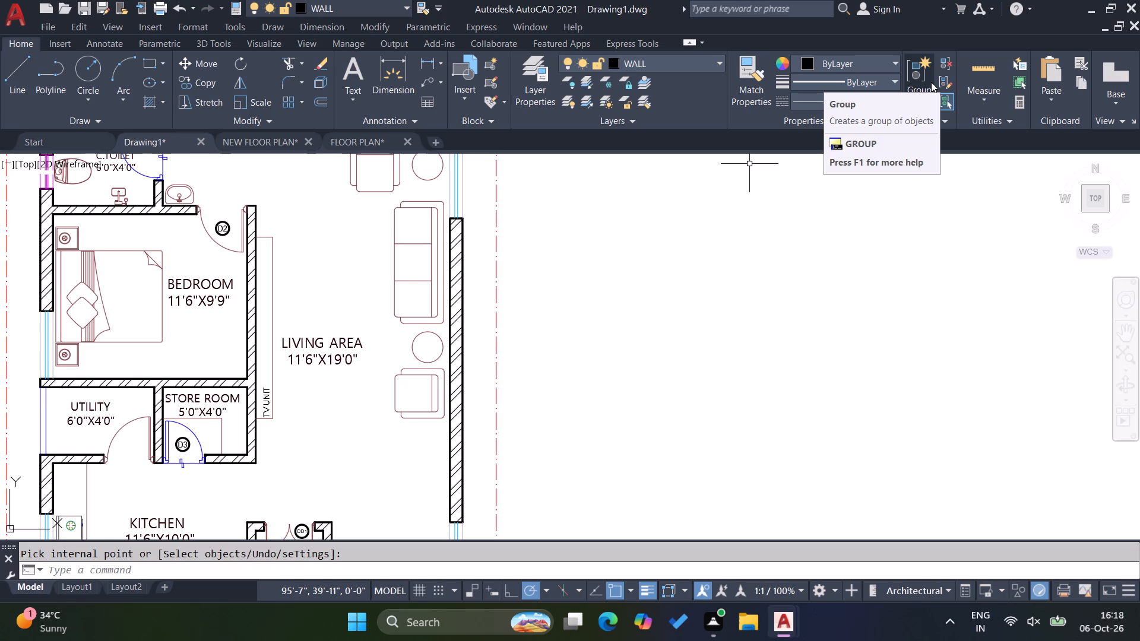
pyautogui.press('Escape')
pyautogui.press('Escape')
pyautogui.press('Escape')
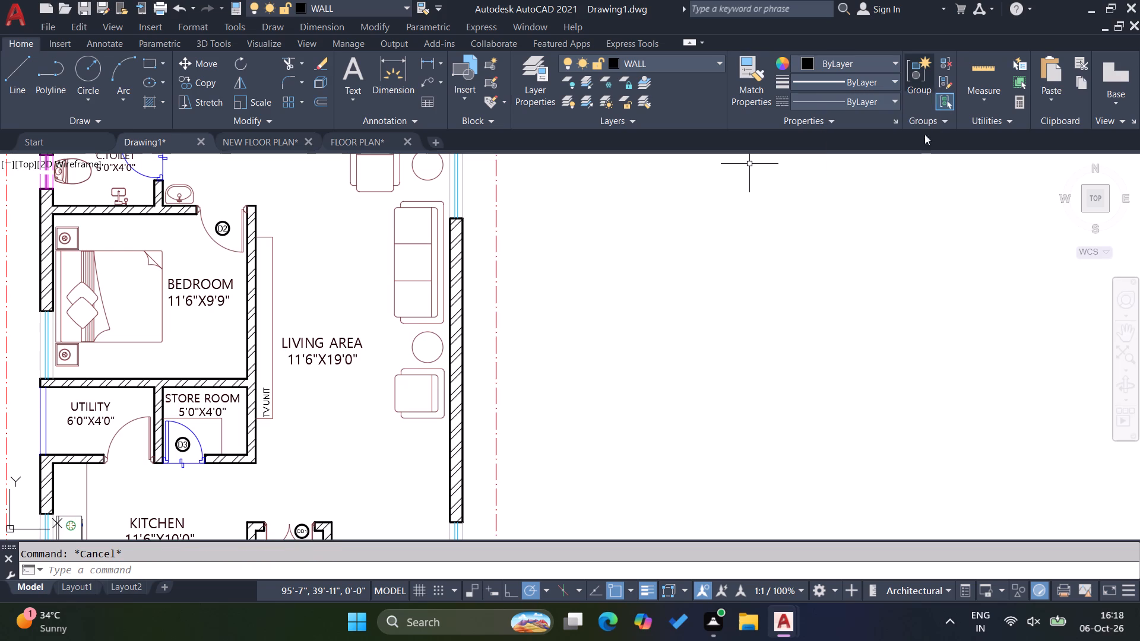
pyautogui.press('Escape')
pyautogui.press('Escape')
# Browse the DesignCenter folder list, looking through Kitchens.dwg, the other sample drawings and the drives, and close it.
pyautogui.write('DC')
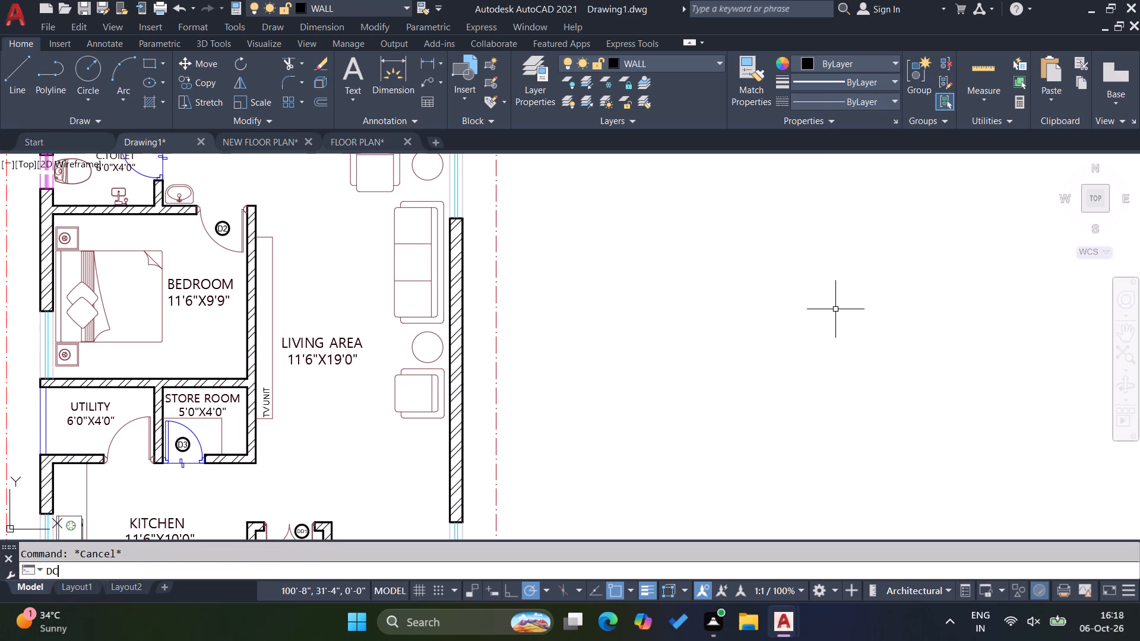
pyautogui.press('Return')
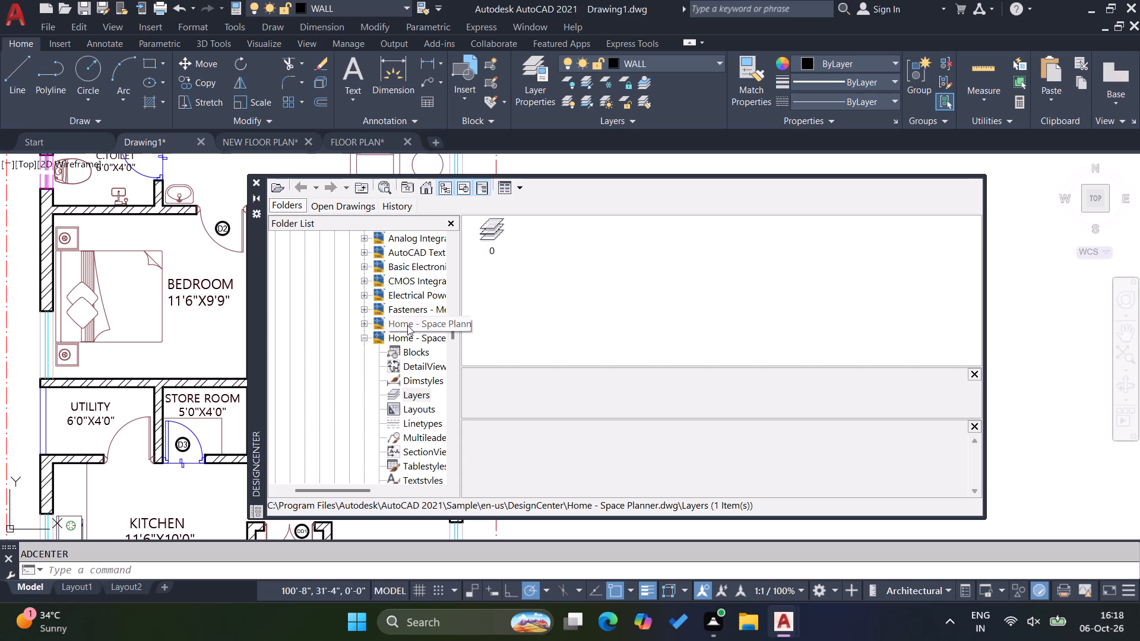
pyautogui.scroll(-1, 407, 325)
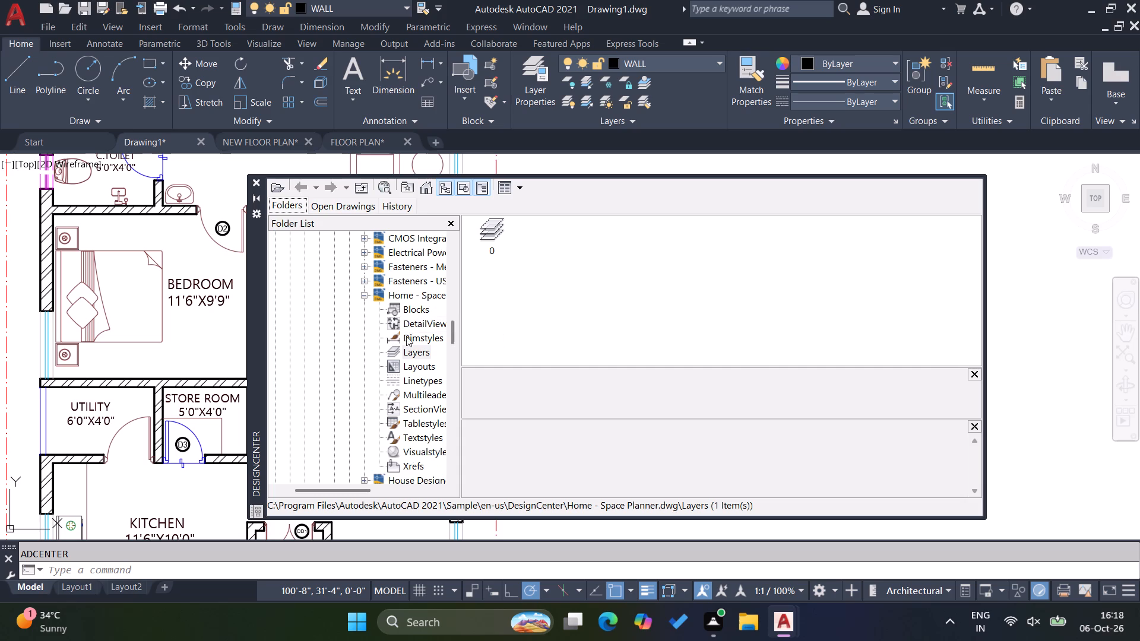
pyautogui.scroll(-4, 406, 337)
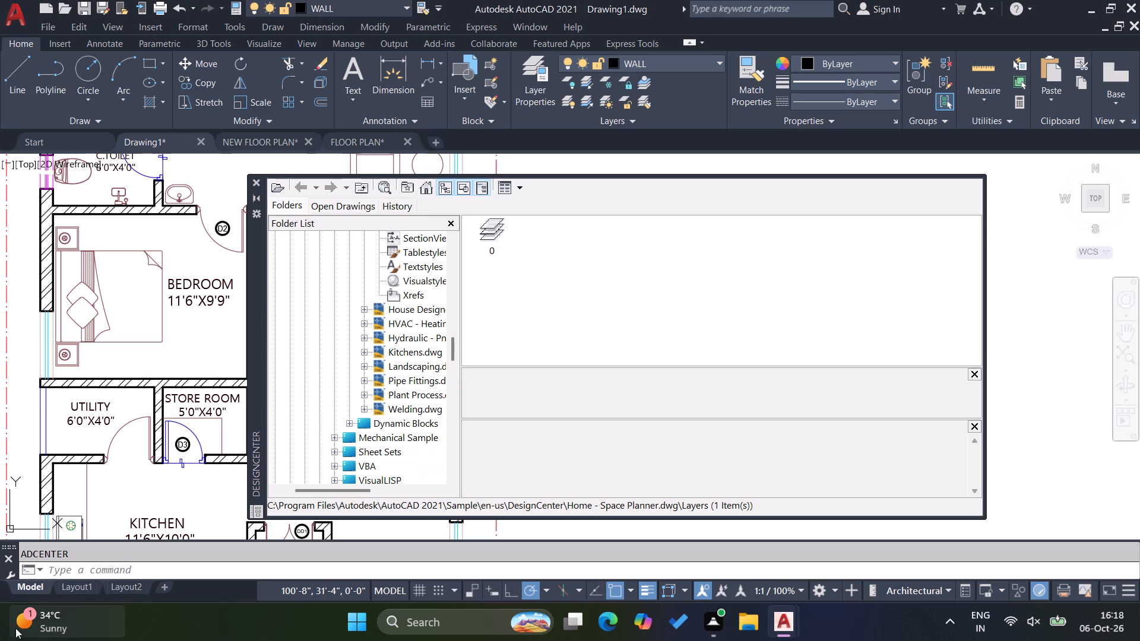
pyautogui.click(364, 356)
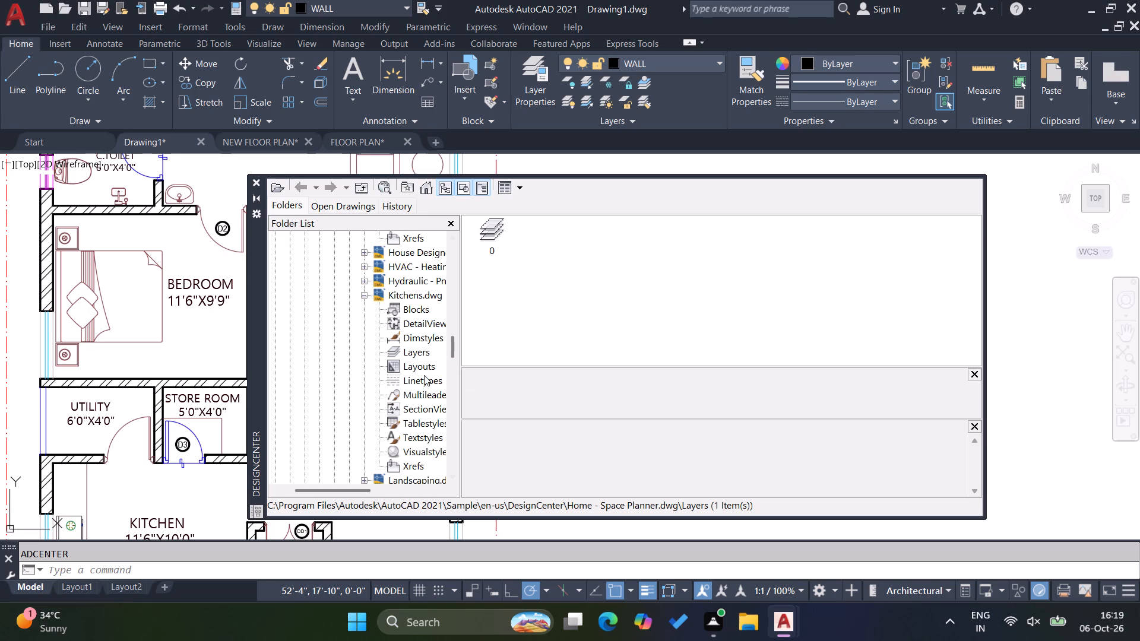
pyautogui.scroll(-5, 408, 342)
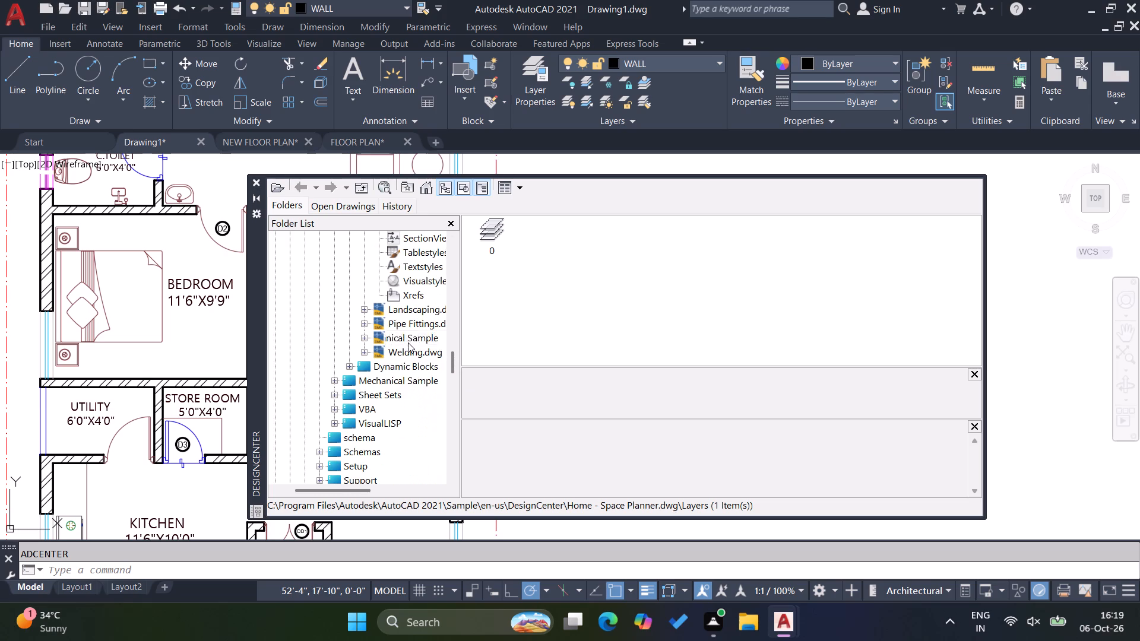
pyautogui.scroll(-8, 408, 342)
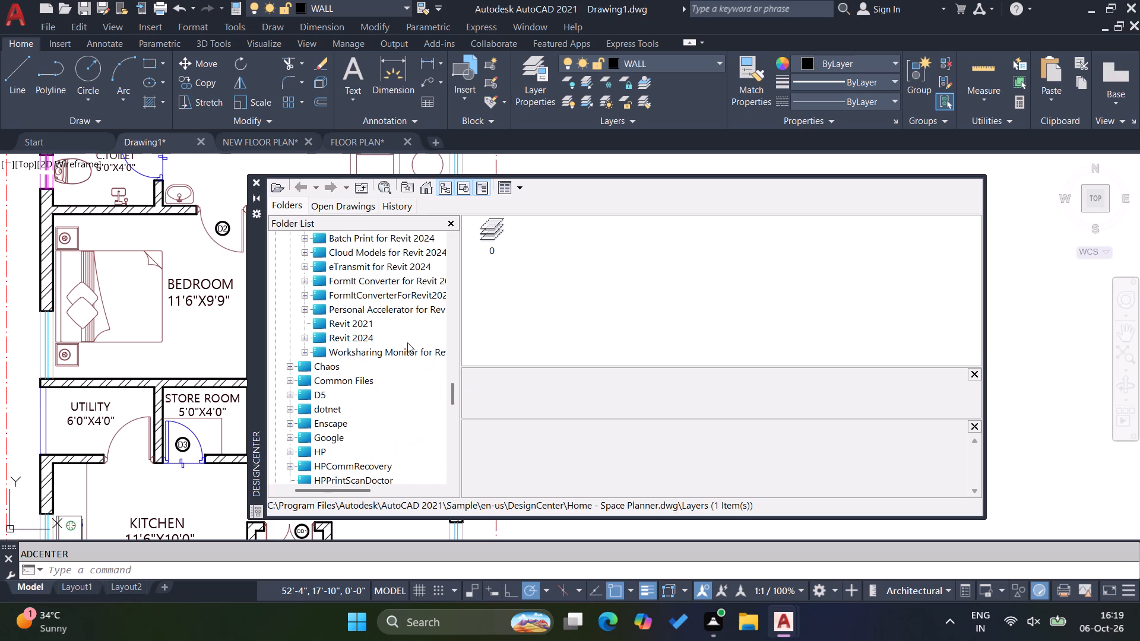
pyautogui.scroll(-7, 407, 342)
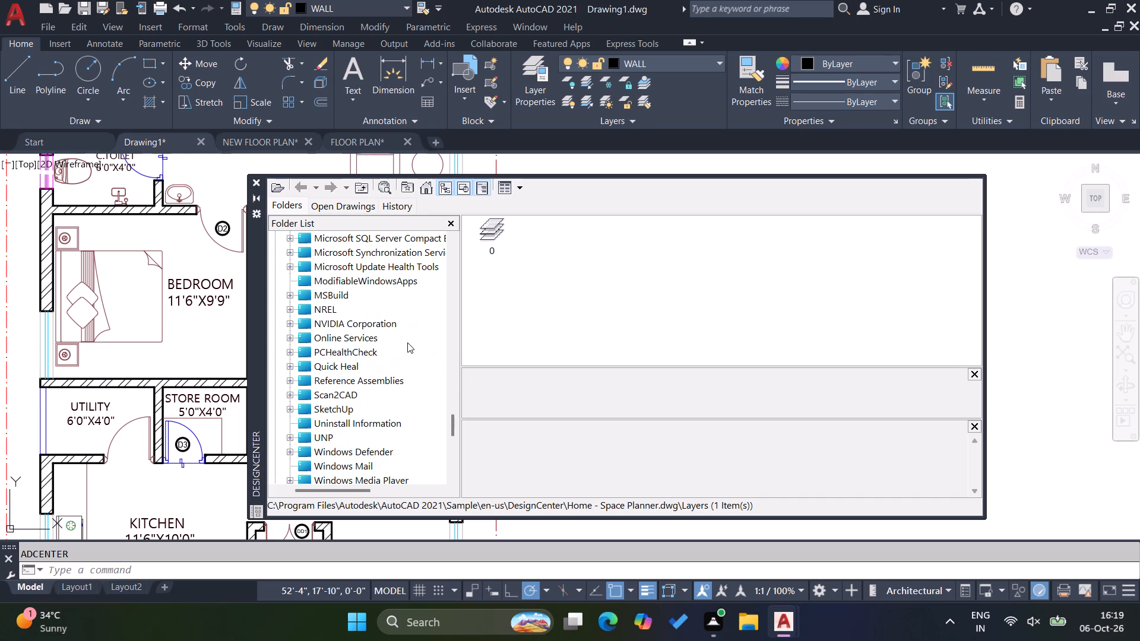
pyautogui.scroll(-11, 407, 342)
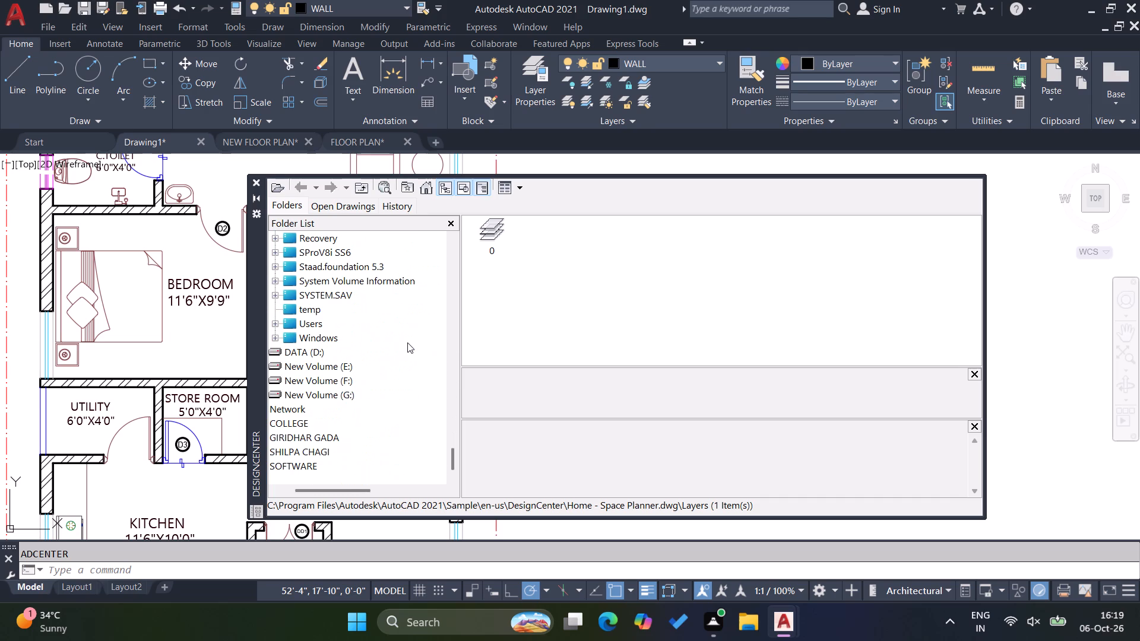
pyautogui.scroll(2, 407, 342)
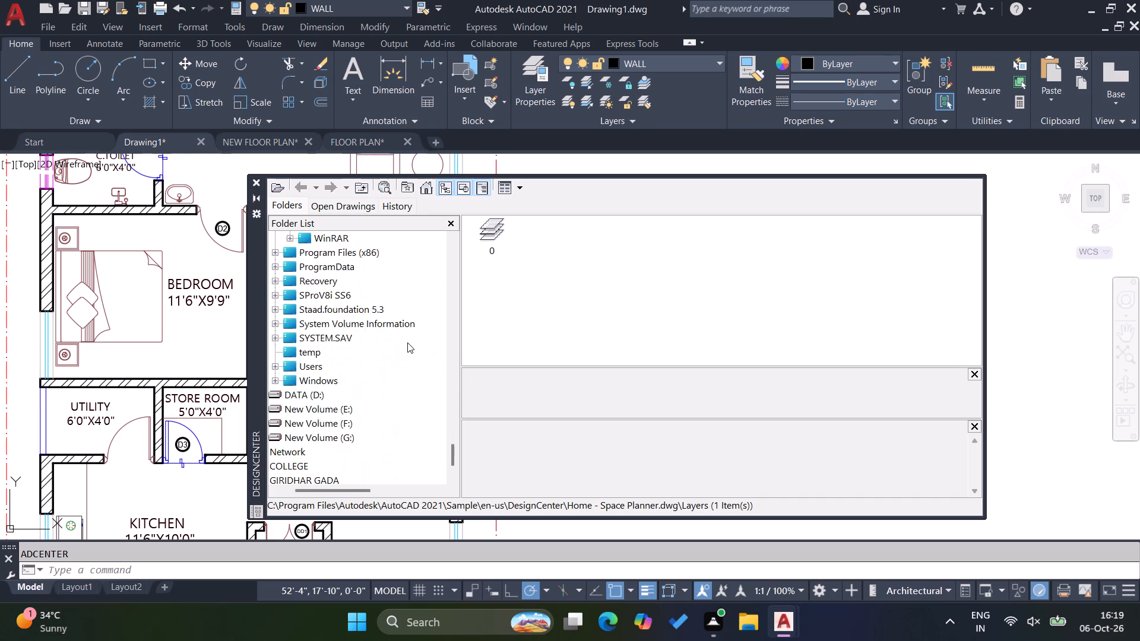
pyautogui.scroll(2, 407, 342)
pyautogui.scroll(20, 407, 342)
pyautogui.scroll(1, 407, 342)
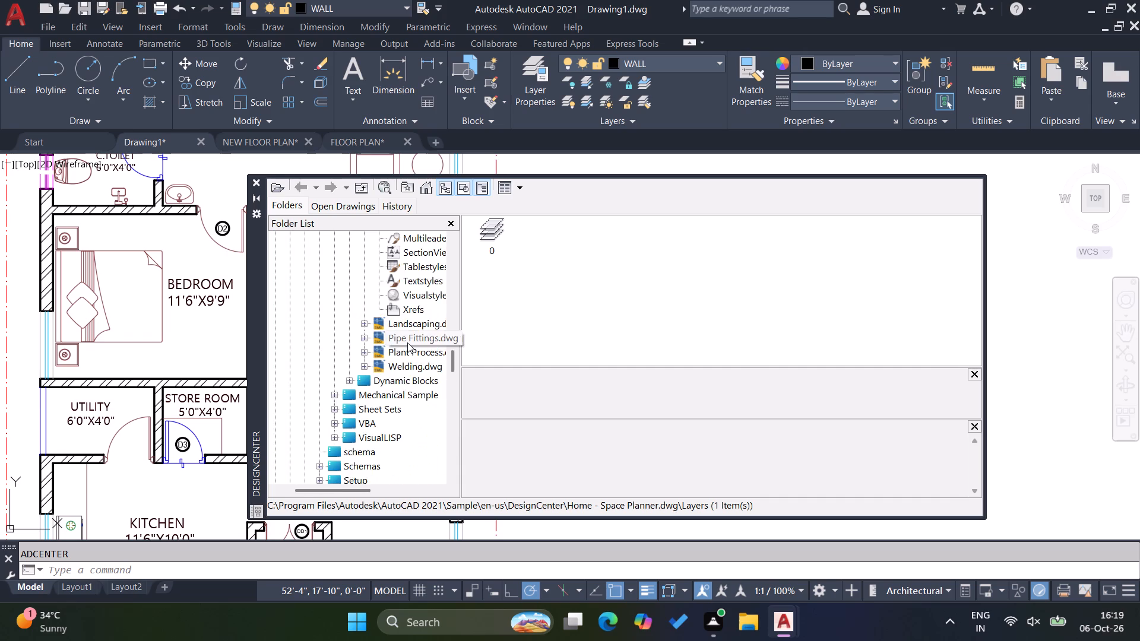
pyautogui.scroll(13, 407, 342)
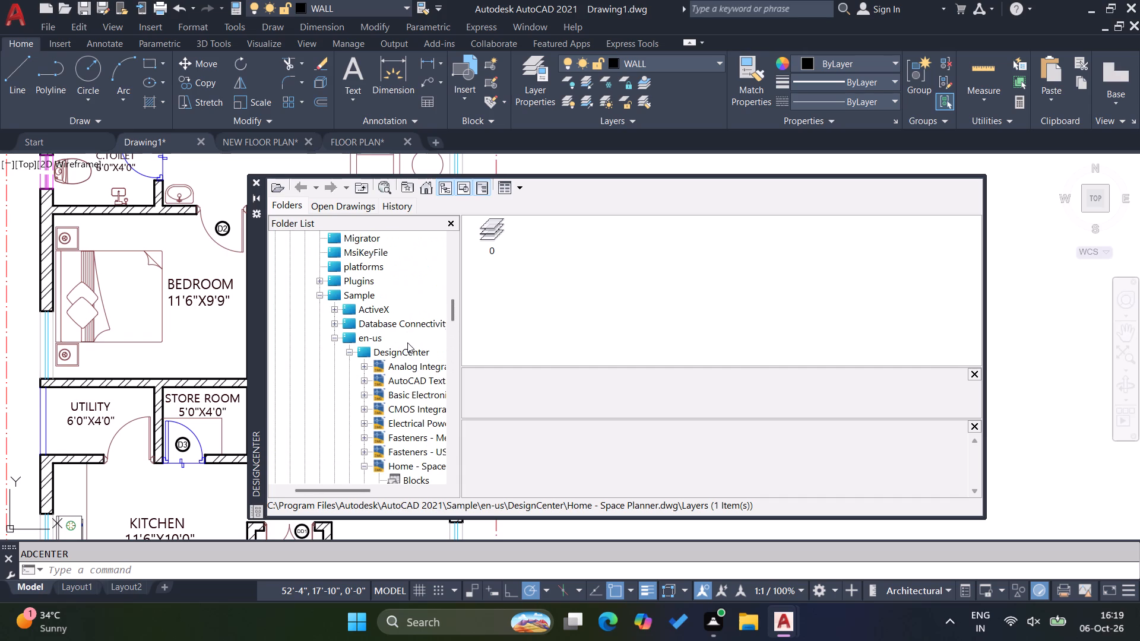
pyautogui.click(365, 437)
pyautogui.scroll(16, 412, 355)
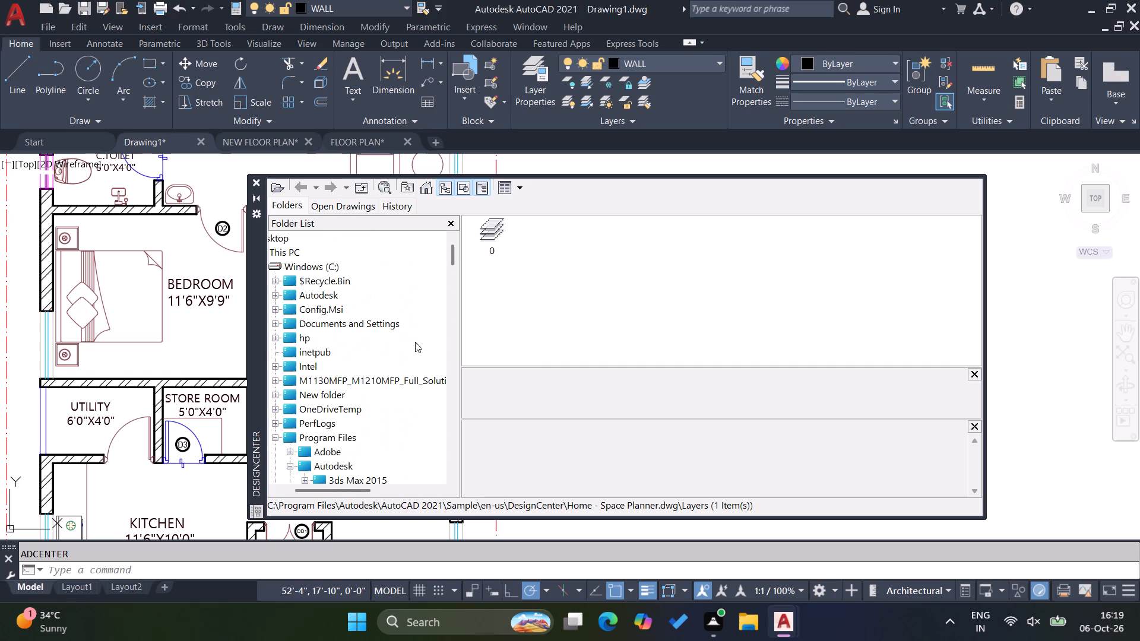
pyautogui.scroll(4, 415, 342)
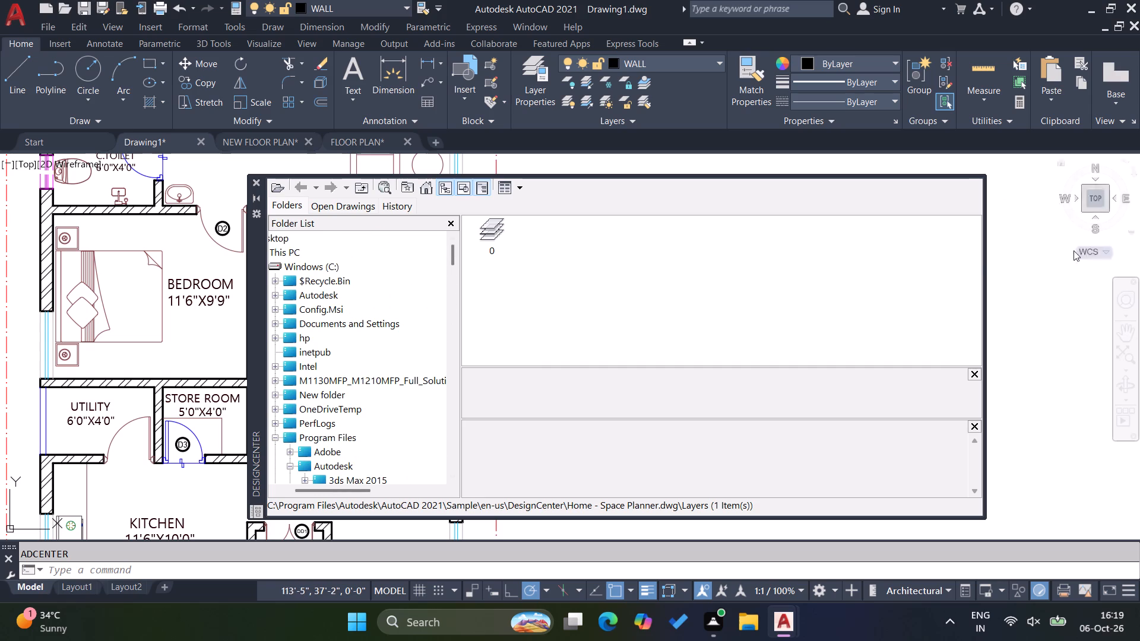
pyautogui.click(989, 264)
pyautogui.click(1009, 274)
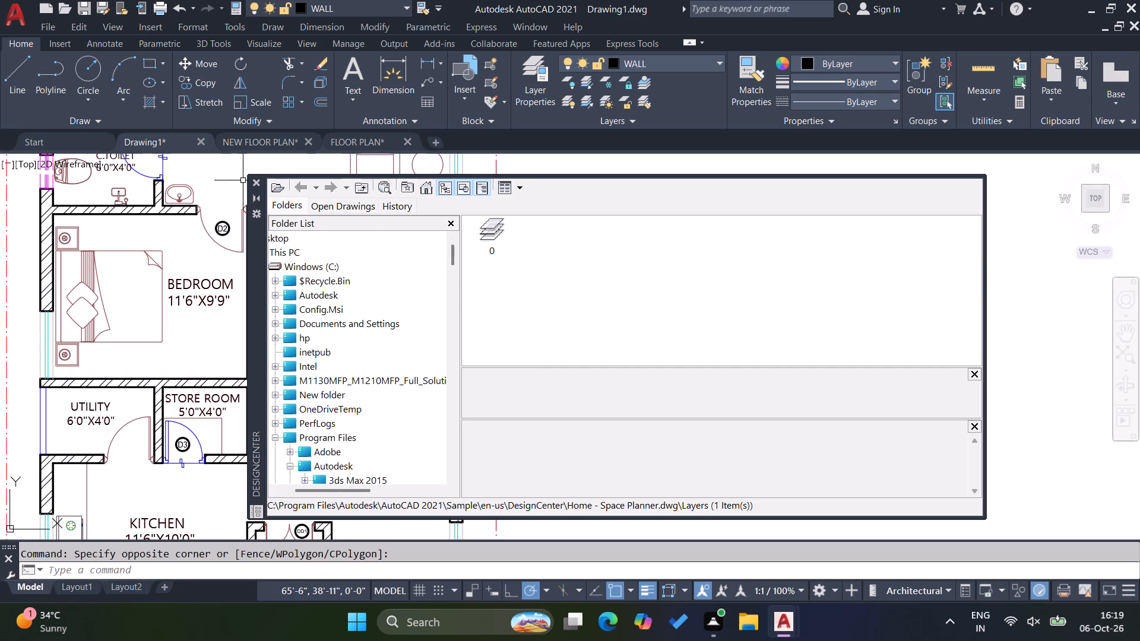
pyautogui.click(256, 182)
pyautogui.press('Escape')
pyautogui.press('Escape')
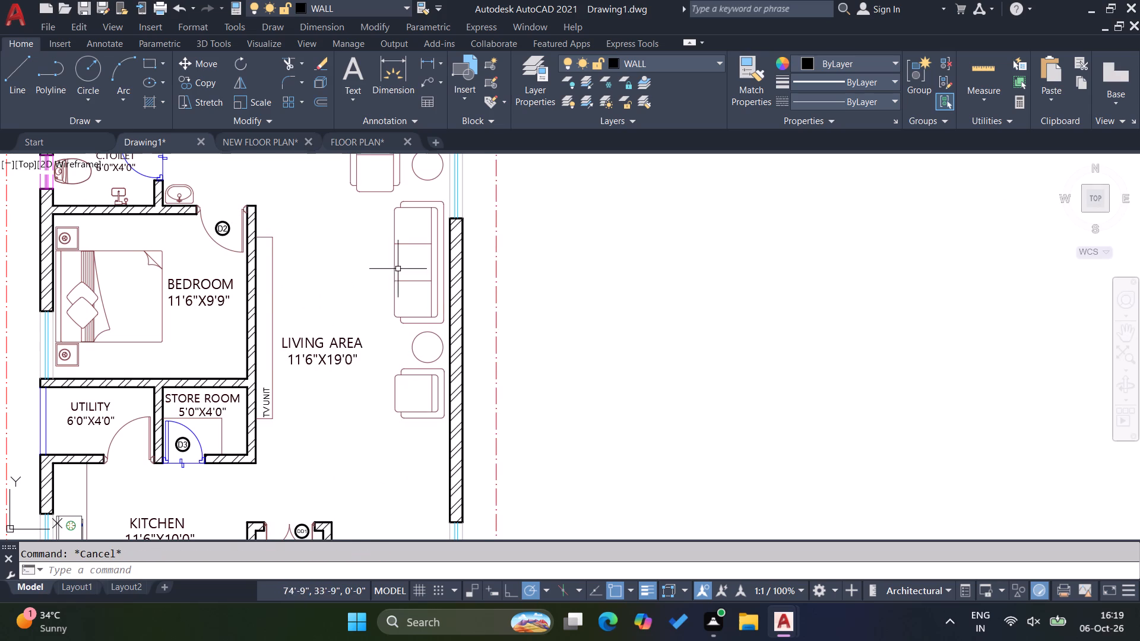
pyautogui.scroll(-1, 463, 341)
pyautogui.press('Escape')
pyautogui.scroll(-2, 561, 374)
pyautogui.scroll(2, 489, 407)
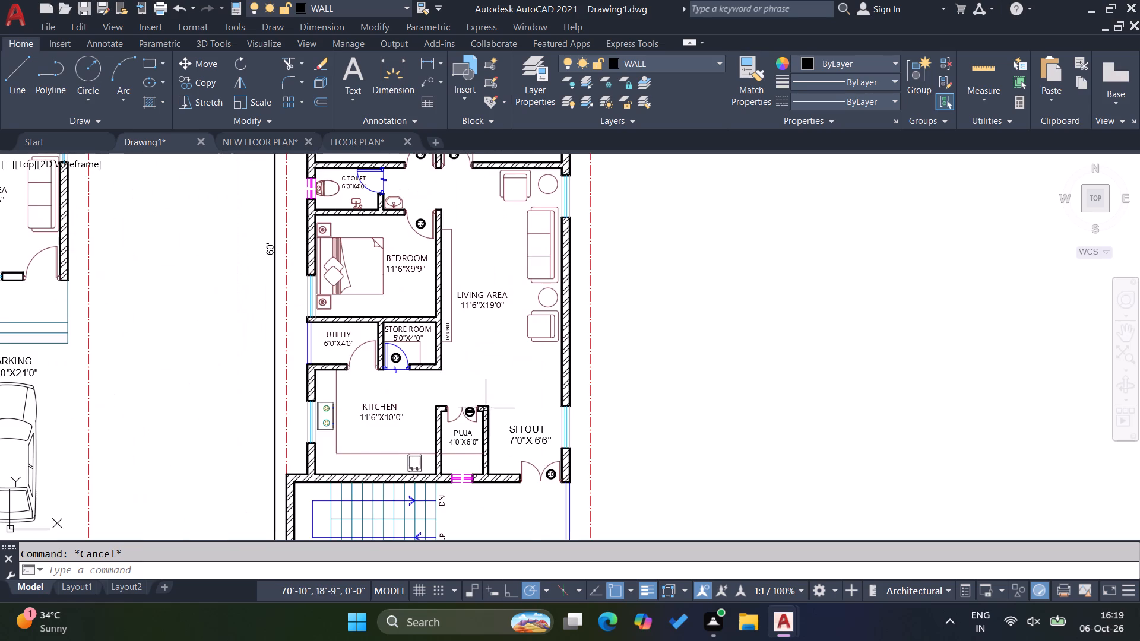
# Add a vertical linear dimension between the second plan's top site boundary and the outer wall above the dressing unit.
pyautogui.scroll(-2, 526, 411)
pyautogui.scroll(3, 491, 199)
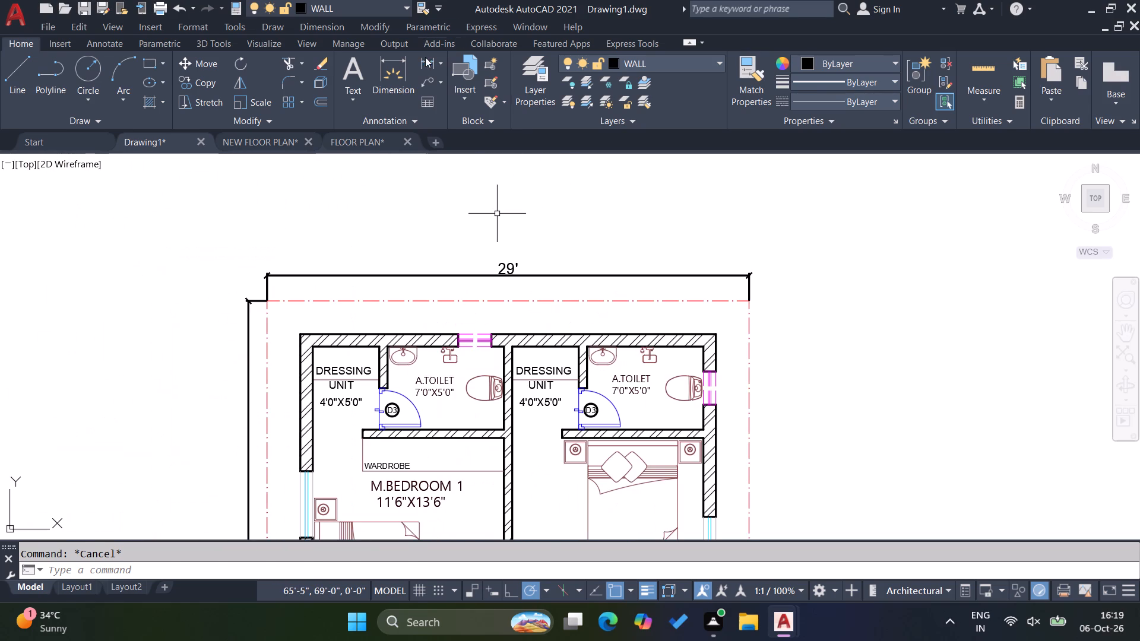
pyautogui.click(425, 57)
pyautogui.scroll(2, 526, 314)
pyautogui.click(537, 277)
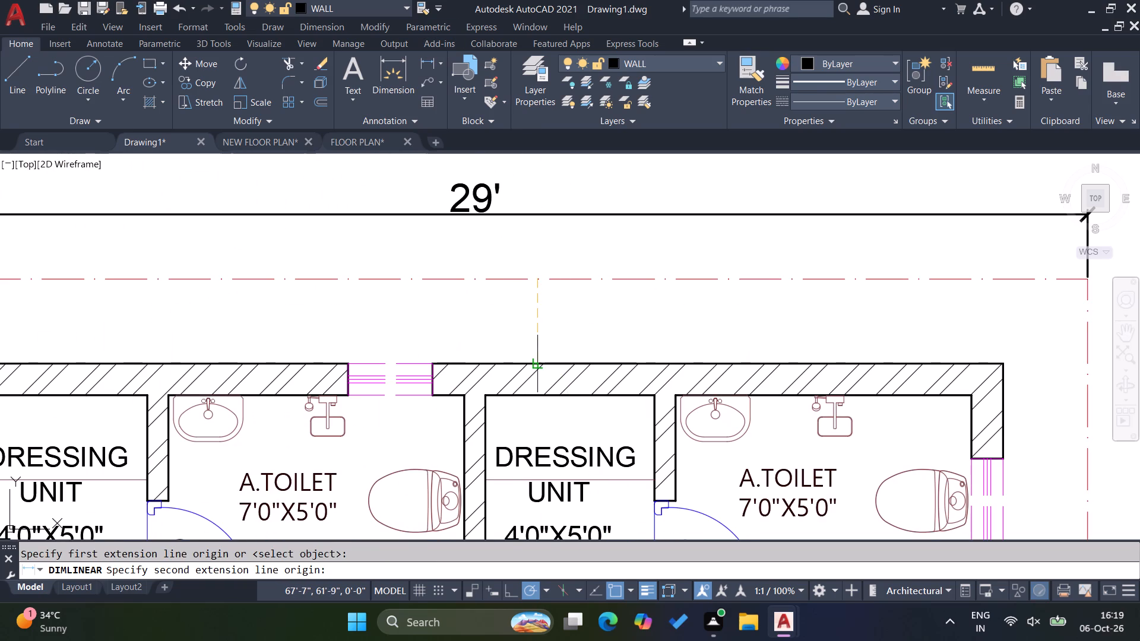
pyautogui.click(539, 367)
pyautogui.click(534, 342)
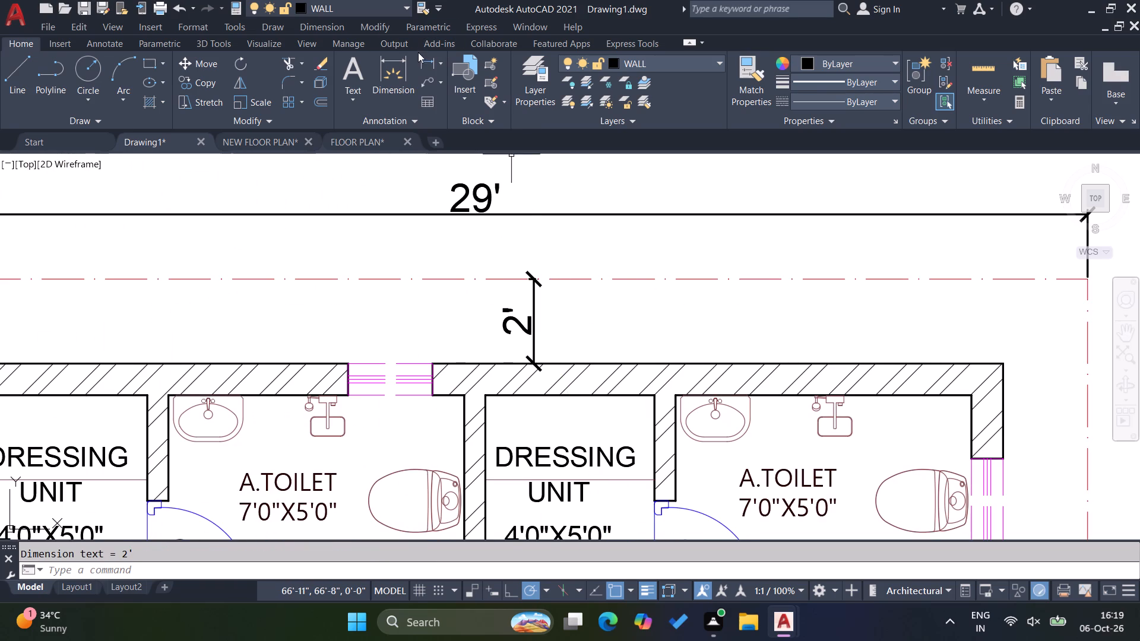
# Add a horizontal linear dimension from the second plan's outer wall beside M.BEDROOM 2's A.TOILET to the right-hand site boundary.
pyautogui.click(424, 62)
pyautogui.scroll(-2, 360, 285)
pyautogui.scroll(3, 628, 336)
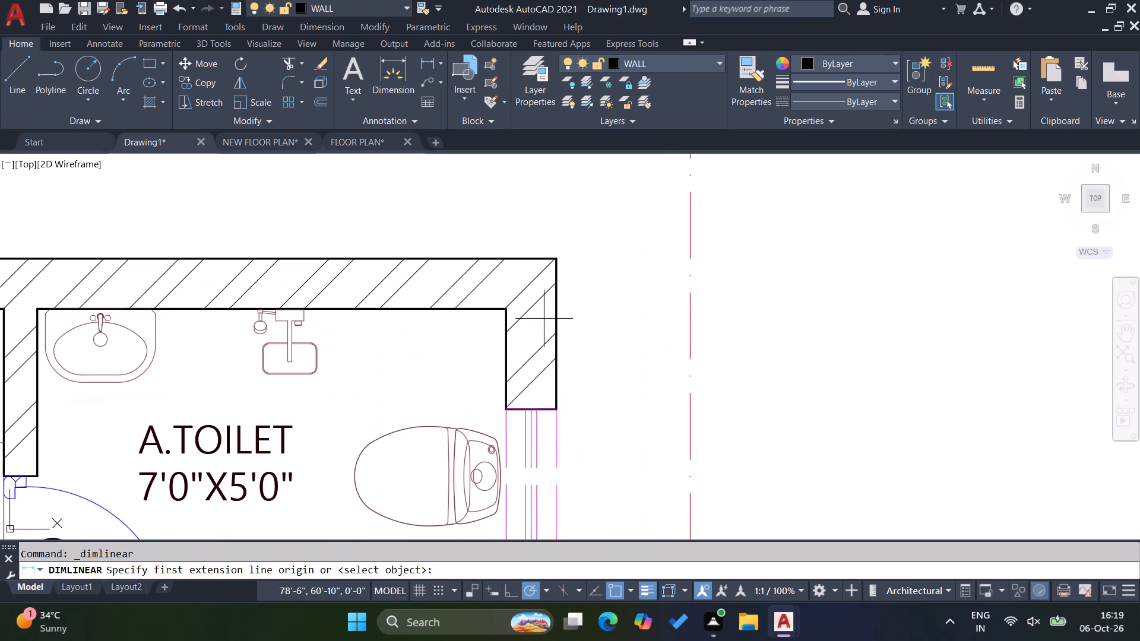
pyautogui.click(558, 319)
pyautogui.click(688, 318)
pyautogui.click(664, 331)
pyautogui.scroll(-2, 754, 314)
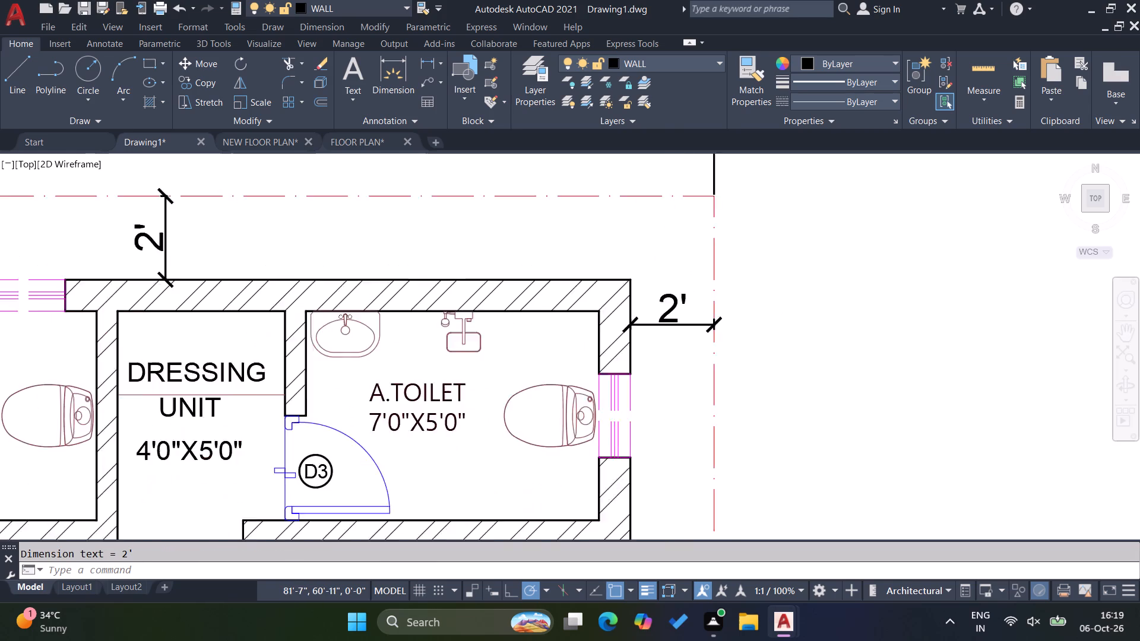
# Add a horizontal linear dimension from the second plan's left site boundary to the outer wall beside M.BEDROOM 1's dressing unit.
pyautogui.scroll(-1, 754, 315)
pyautogui.click(425, 64)
pyautogui.scroll(-1, 593, 274)
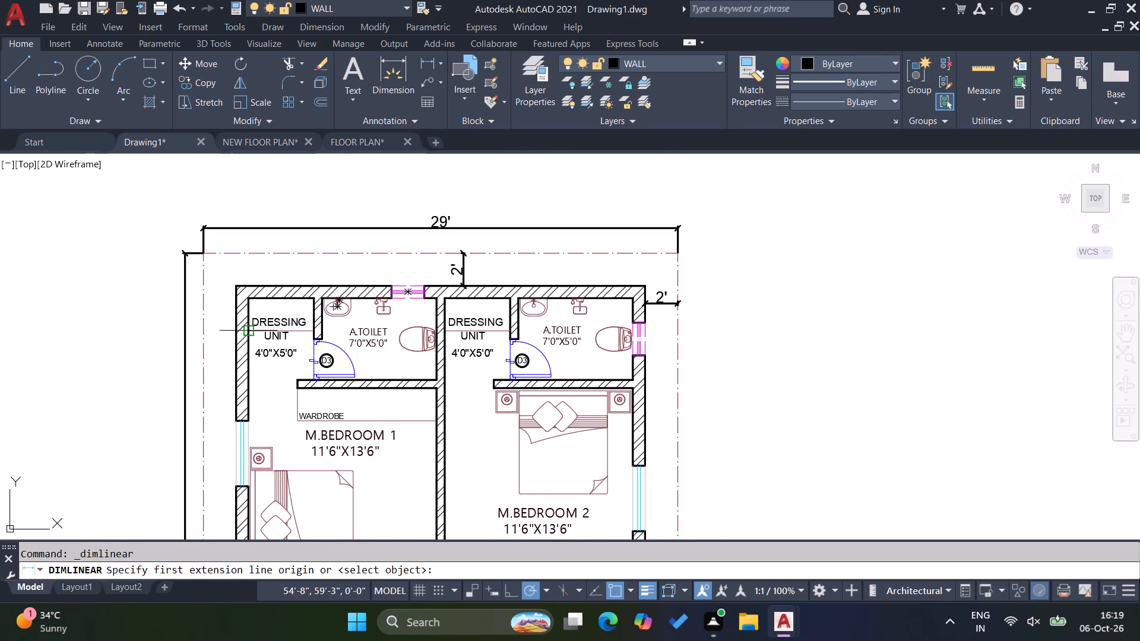
pyautogui.scroll(3, 210, 338)
pyautogui.click(182, 332)
pyautogui.click(308, 331)
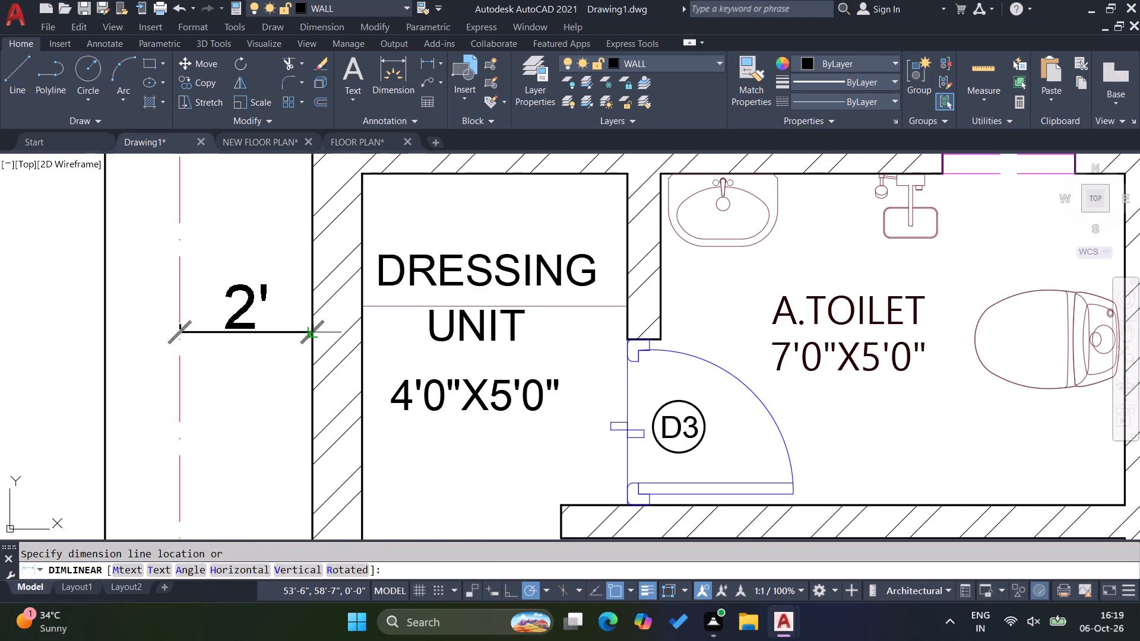
pyautogui.click(268, 336)
pyautogui.scroll(-3, 373, 304)
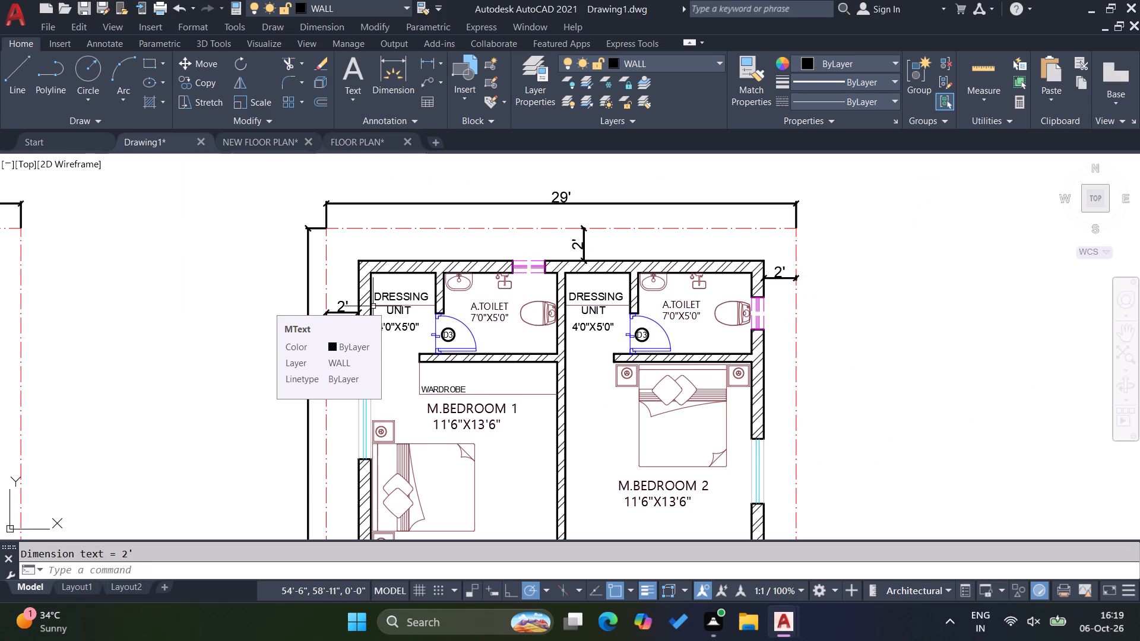
pyautogui.press('Escape')
pyautogui.press('Escape')
pyautogui.press('Escape')
# Add a horizontal linear dimension from the first plan's left site boundary to the upper bedroom's outer wall.
pyautogui.scroll(-2, 470, 304)
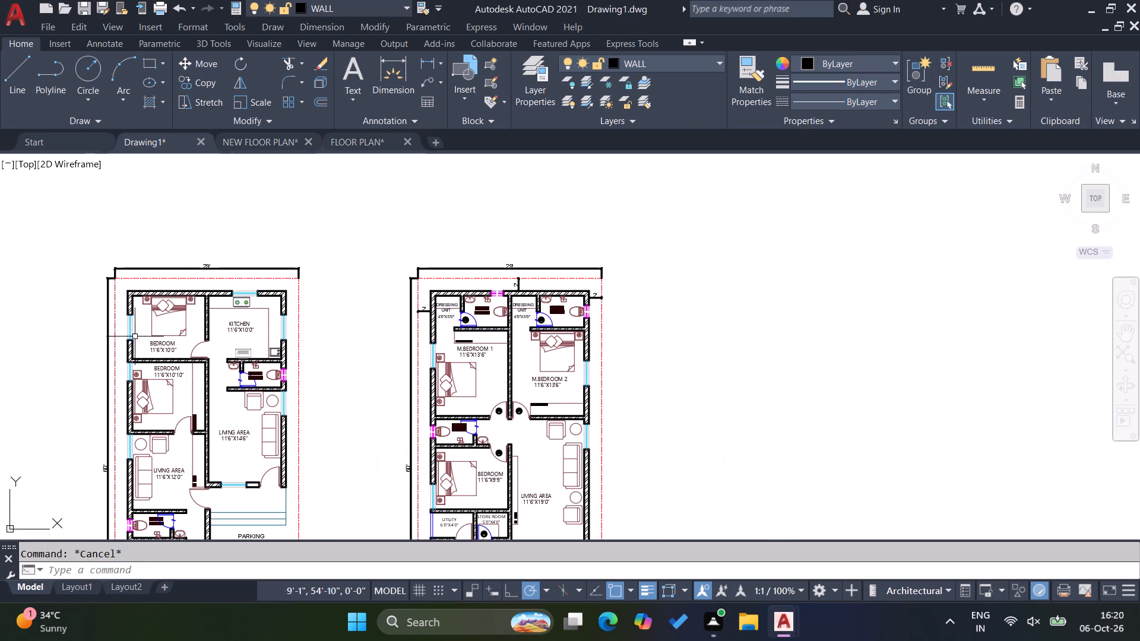
pyautogui.scroll(3, 114, 323)
pyautogui.click(427, 65)
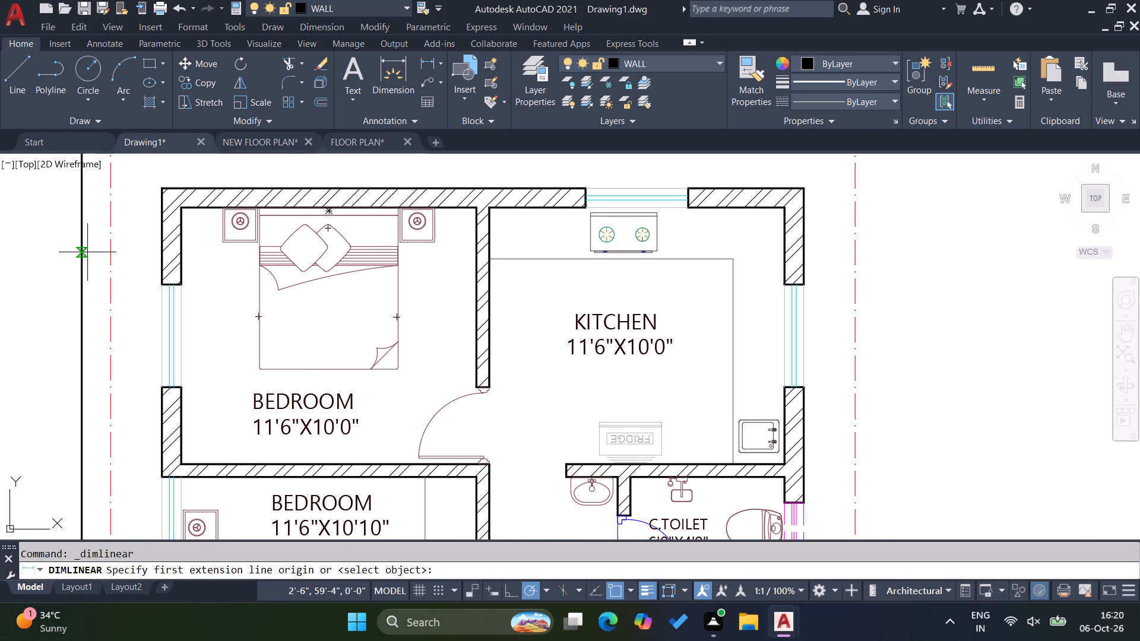
pyautogui.click(116, 252)
pyautogui.click(163, 251)
pyautogui.click(153, 255)
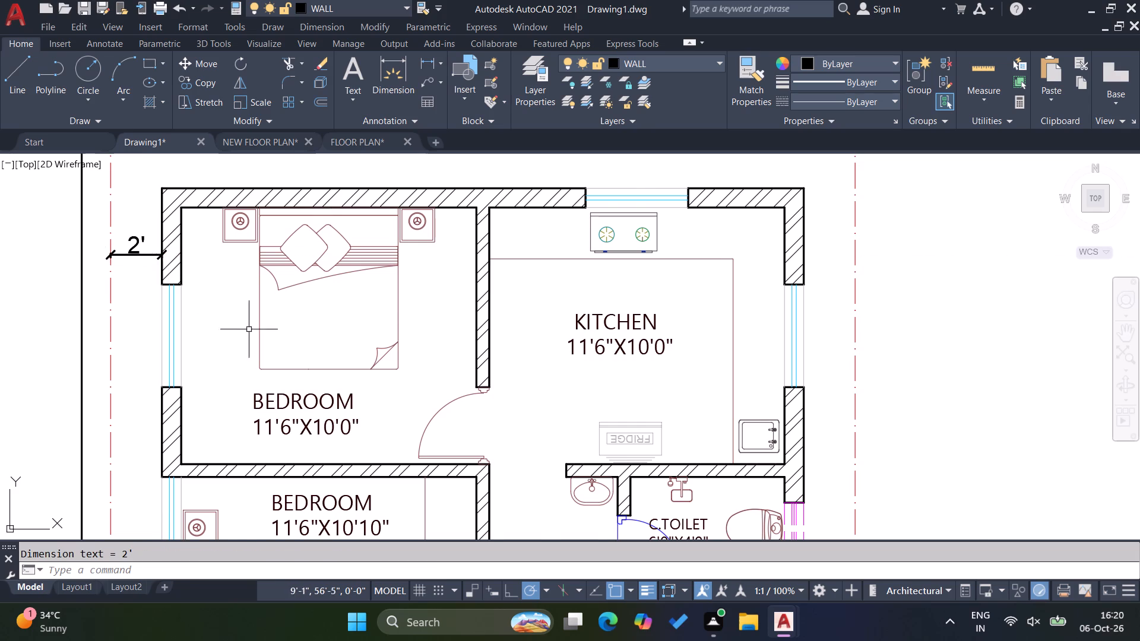
# Add a vertical linear dimension from the first plan's top site boundary to the outer wall near the bedroom–kitchen partition.
pyautogui.scroll(-1, 255, 349)
pyautogui.scroll(2, 382, 214)
pyautogui.click(423, 61)
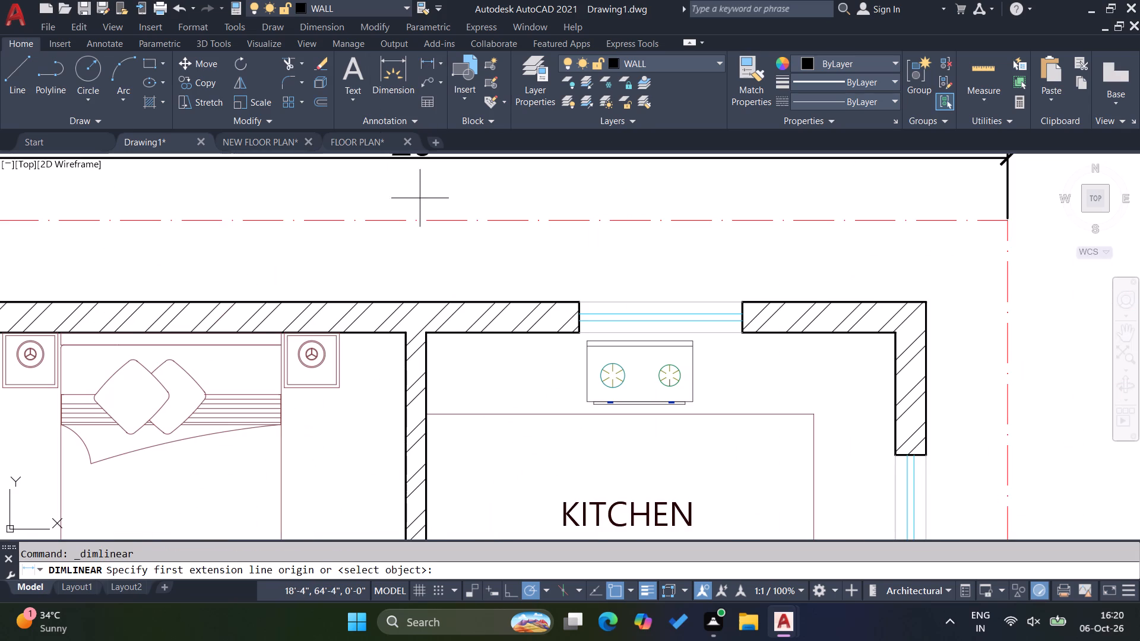
pyautogui.click(422, 218)
pyautogui.click(420, 301)
pyautogui.click(420, 281)
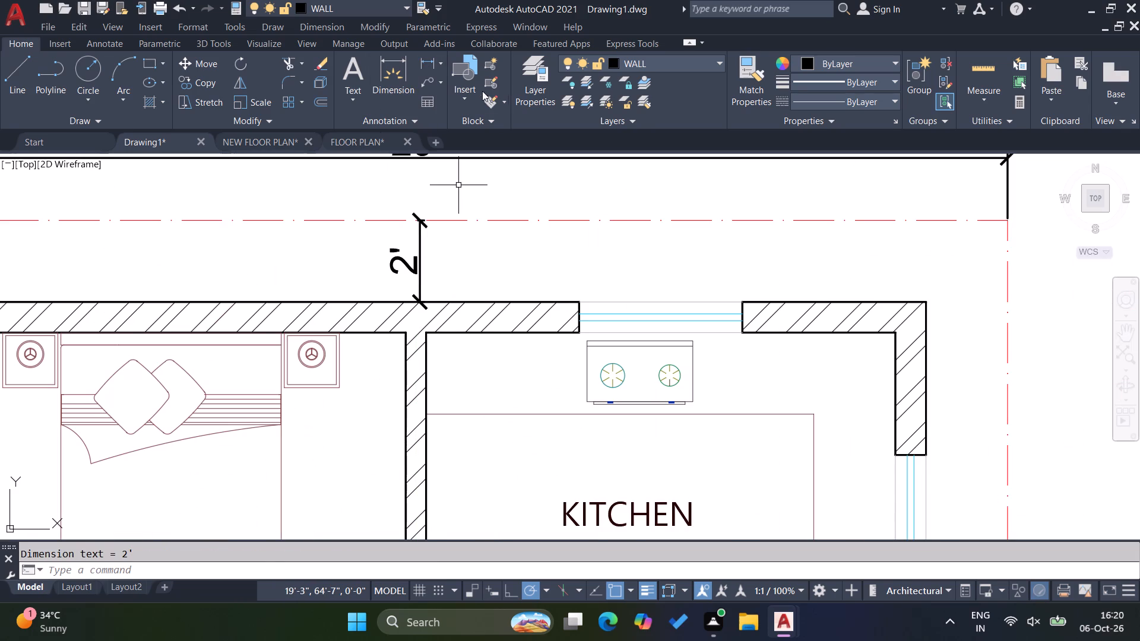
# Add a horizontal linear dimension from the first plan's upper kitchen outer wall to the right-hand site boundary.
pyautogui.click(430, 65)
pyautogui.scroll(-2, 522, 296)
pyautogui.scroll(2, 651, 322)
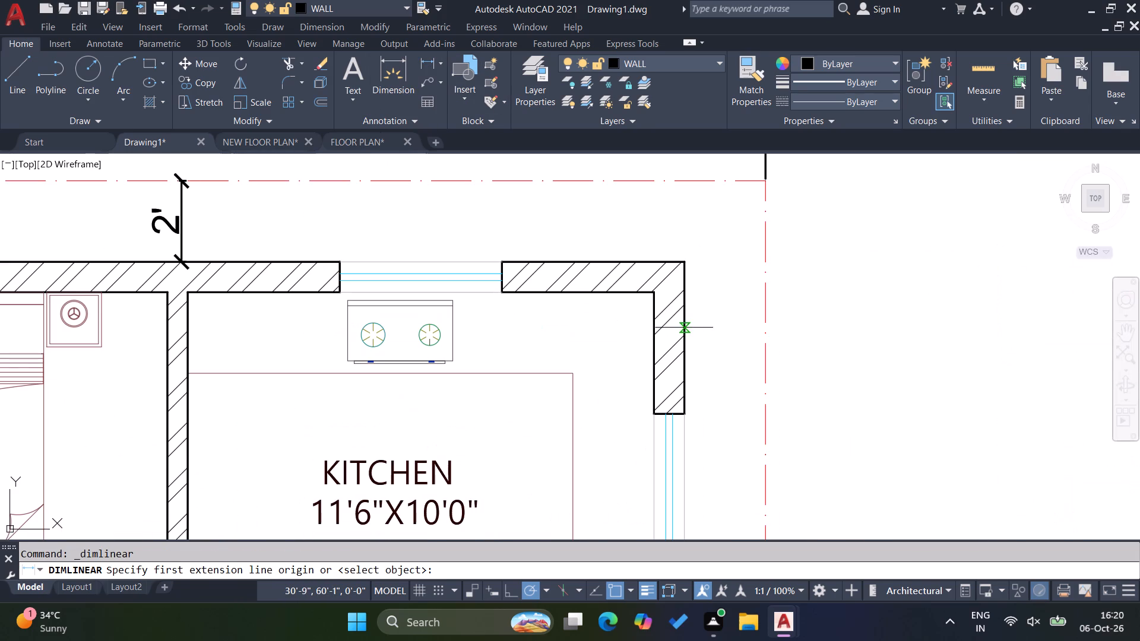
pyautogui.click(684, 328)
pyautogui.click(767, 326)
pyautogui.click(752, 325)
pyautogui.scroll(-3, 547, 269)
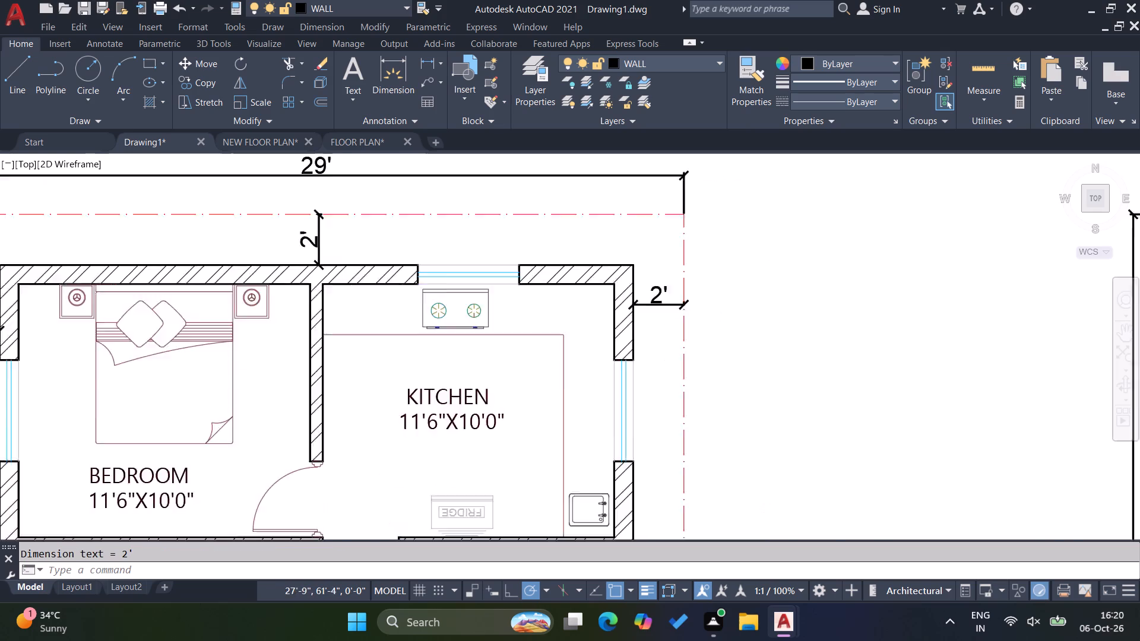
# Copy the ROAD label from the first plan to between the road lines below the second plan.
pyautogui.scroll(-2, 540, 270)
pyautogui.scroll(2, 517, 330)
pyautogui.scroll(-2, 517, 330)
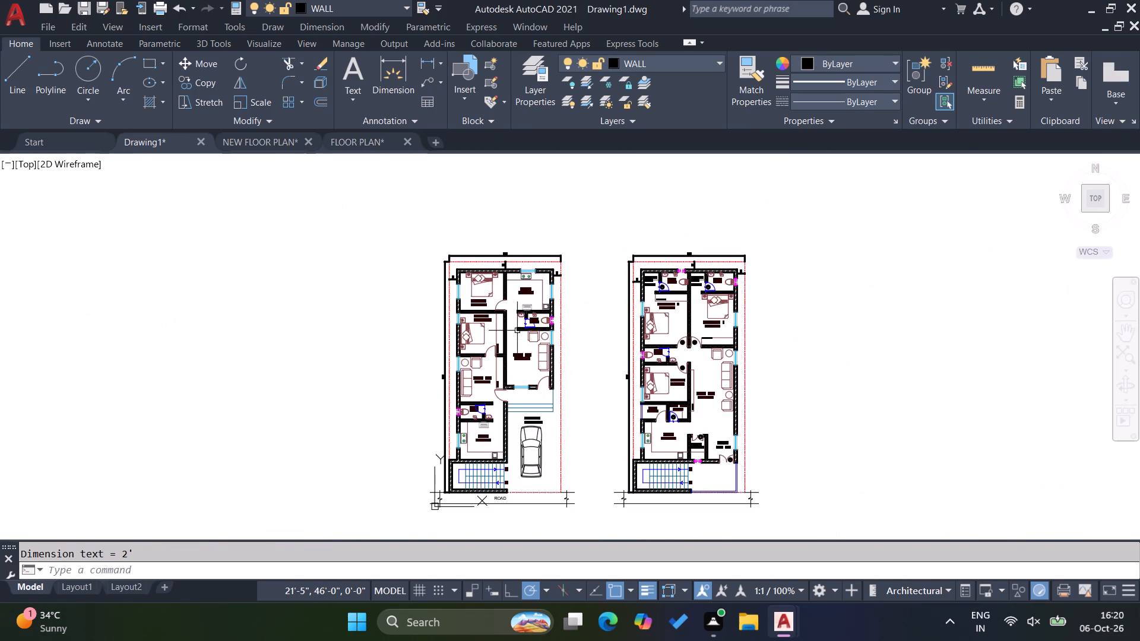
pyautogui.scroll(3, 514, 399)
pyautogui.scroll(-3, 467, 378)
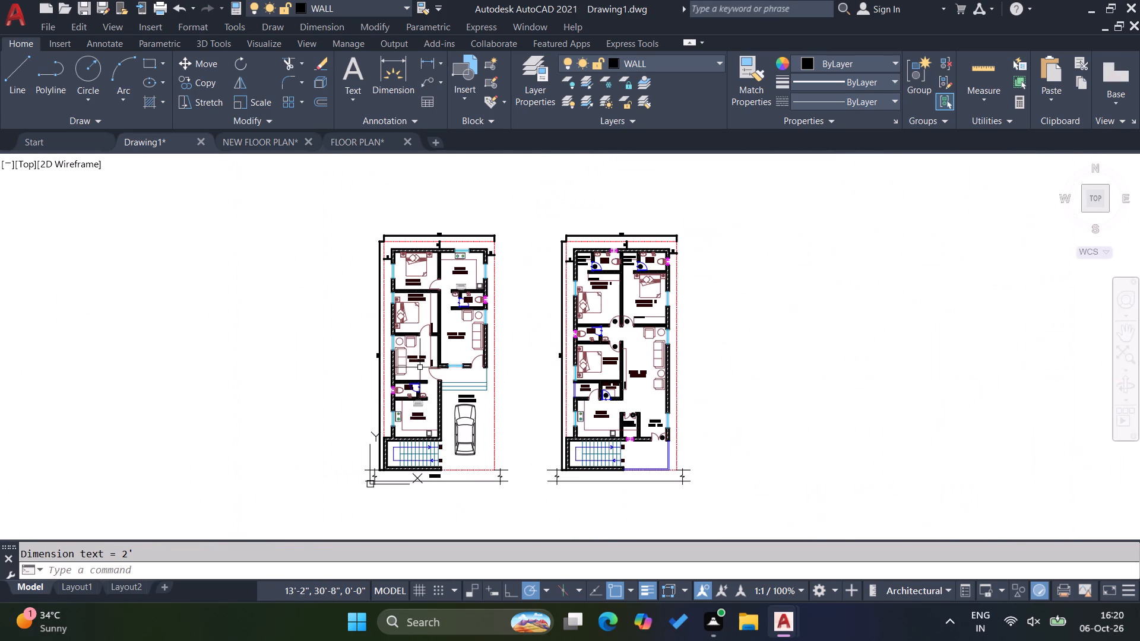
pyautogui.scroll(1, 610, 410)
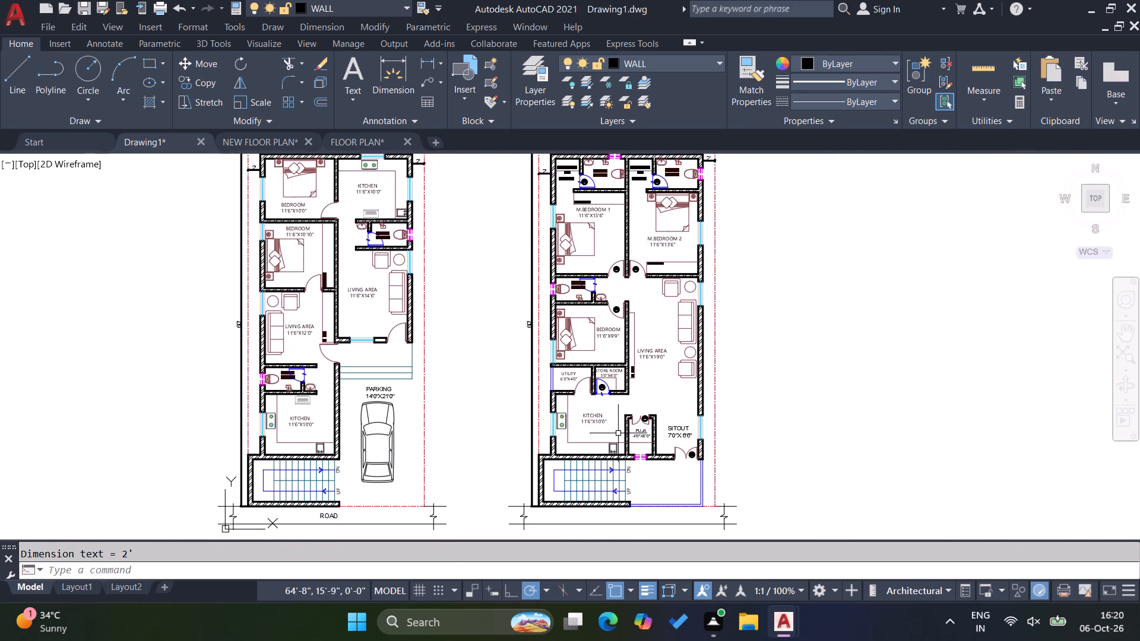
pyautogui.scroll(-1, 618, 433)
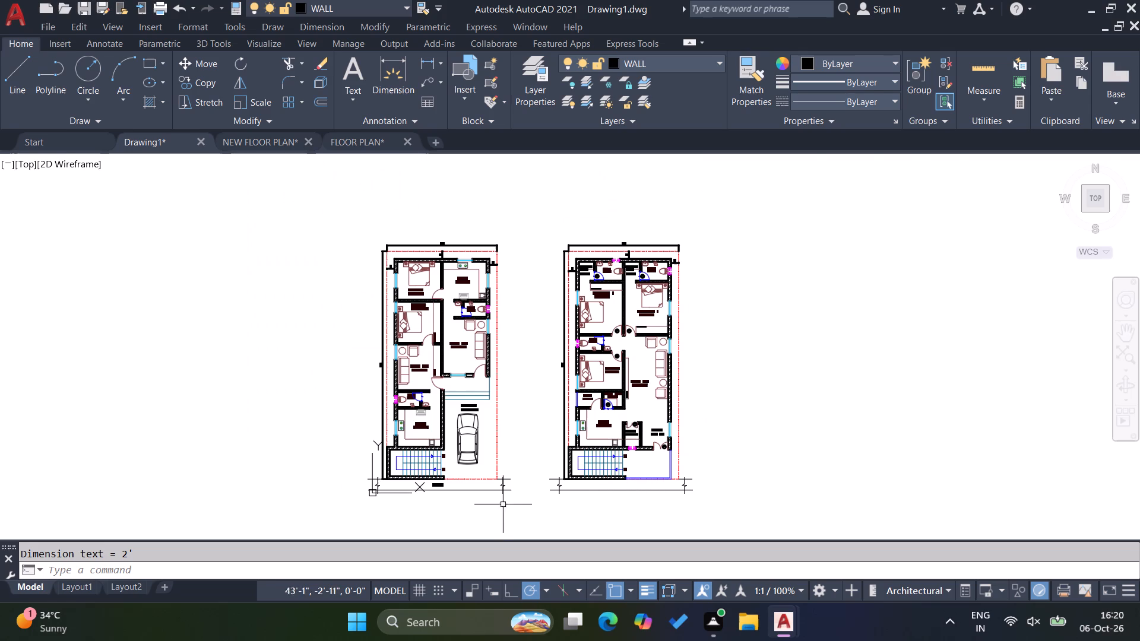
pyautogui.scroll(3, 446, 491)
pyautogui.click(394, 474)
pyautogui.write('CO')
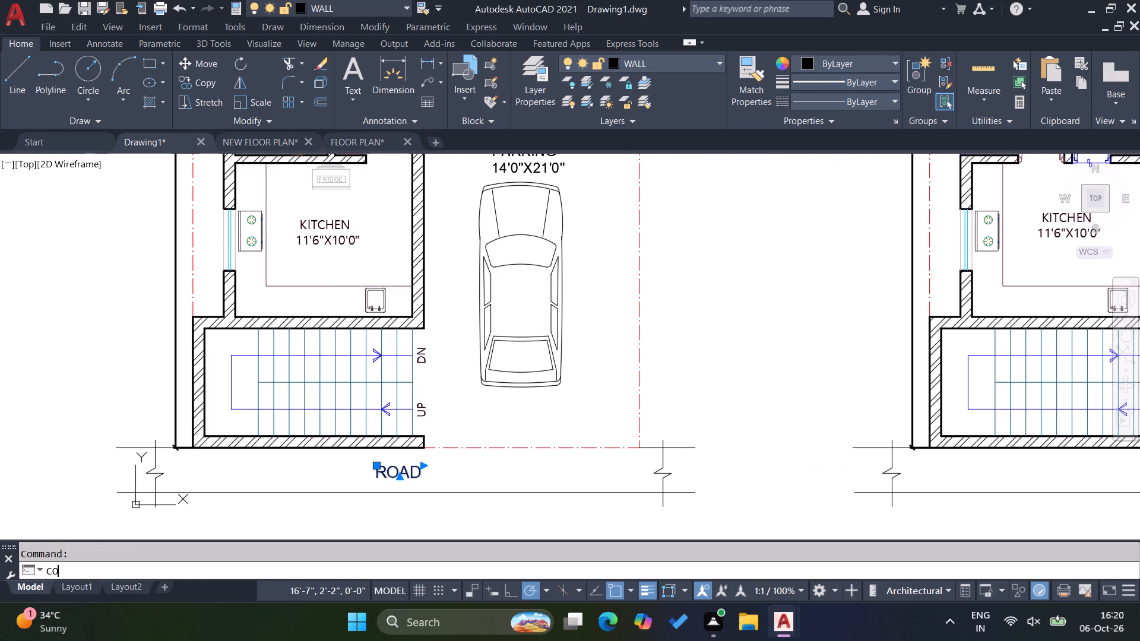
pyautogui.press('Return')
pyautogui.click(391, 472)
pyautogui.scroll(-1, 290, 476)
pyautogui.scroll(2, 849, 467)
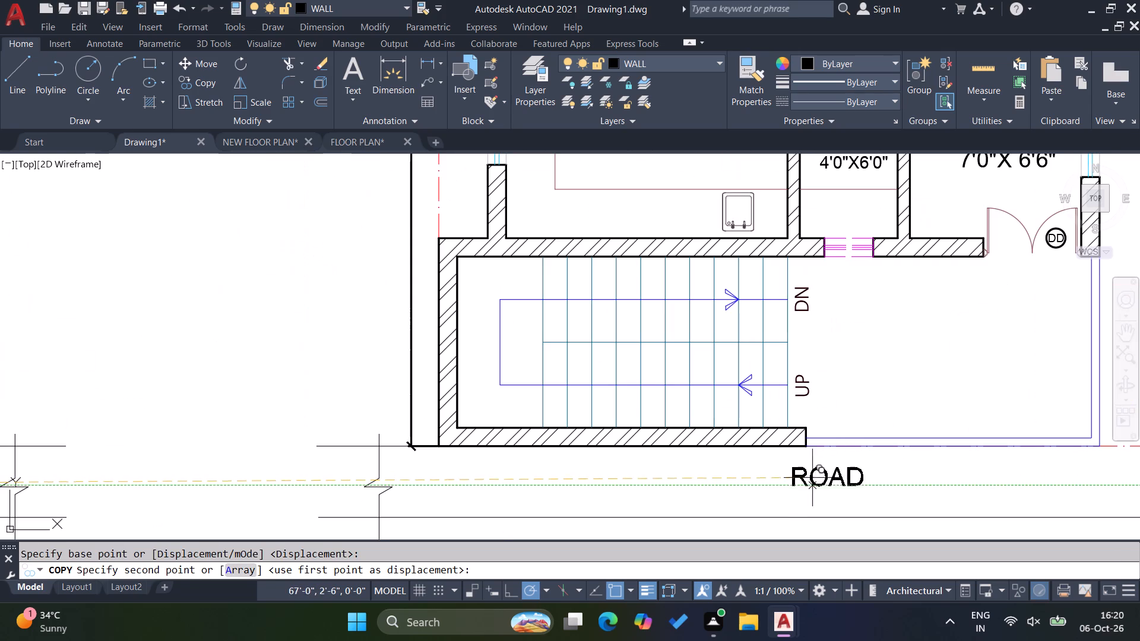
pyautogui.click(825, 482)
pyautogui.press('Escape')
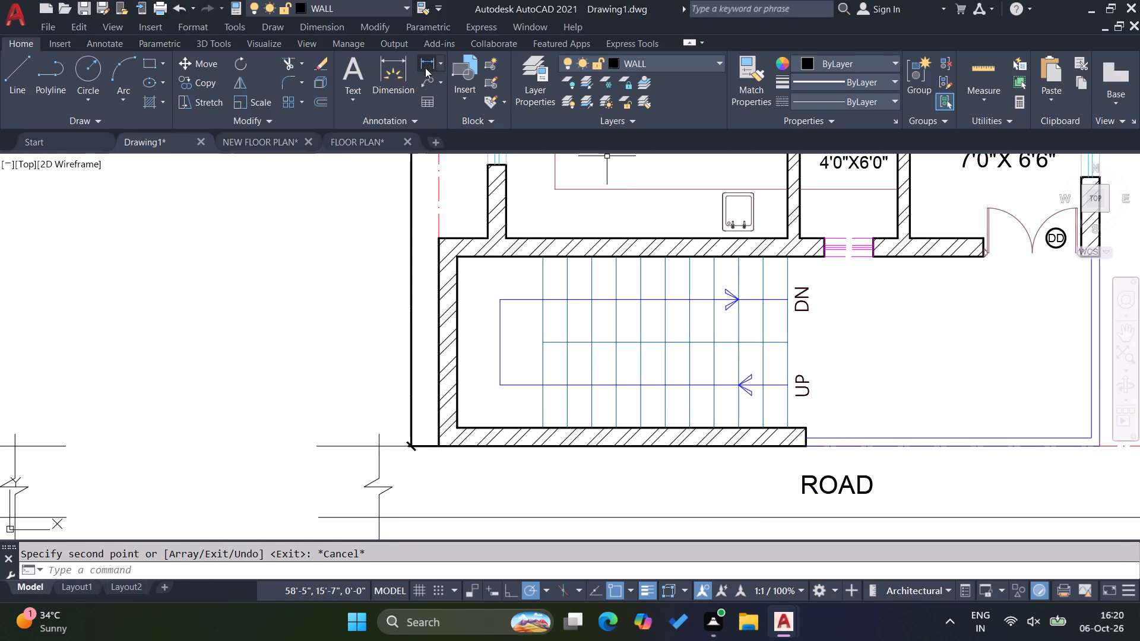
# Add a horizontal linear dimension along the second plan's lower parapet, from the staircase wall's end to the parapet's outer corner.
pyautogui.click(425, 68)
pyautogui.click(800, 431)
pyautogui.scroll(-1, 678, 462)
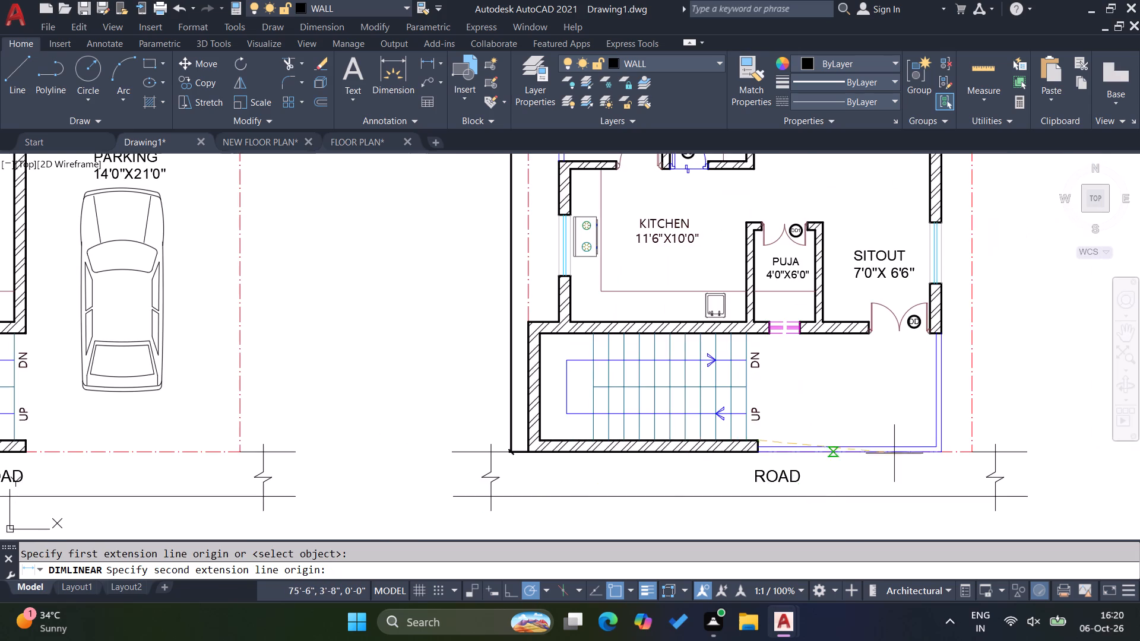
pyautogui.scroll(3, 914, 443)
pyautogui.click(948, 475)
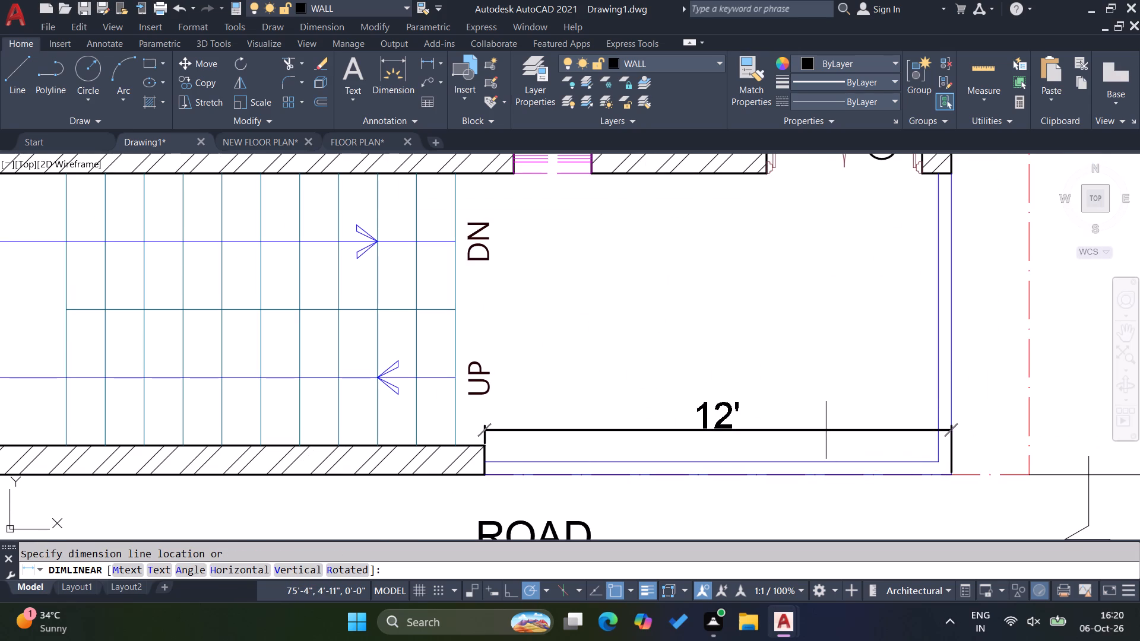
pyautogui.click(823, 439)
# Add a vertical linear dimension along the second plan's side parapet, from the sitout wall corner to the parapet's lower corner.
pyautogui.click(432, 66)
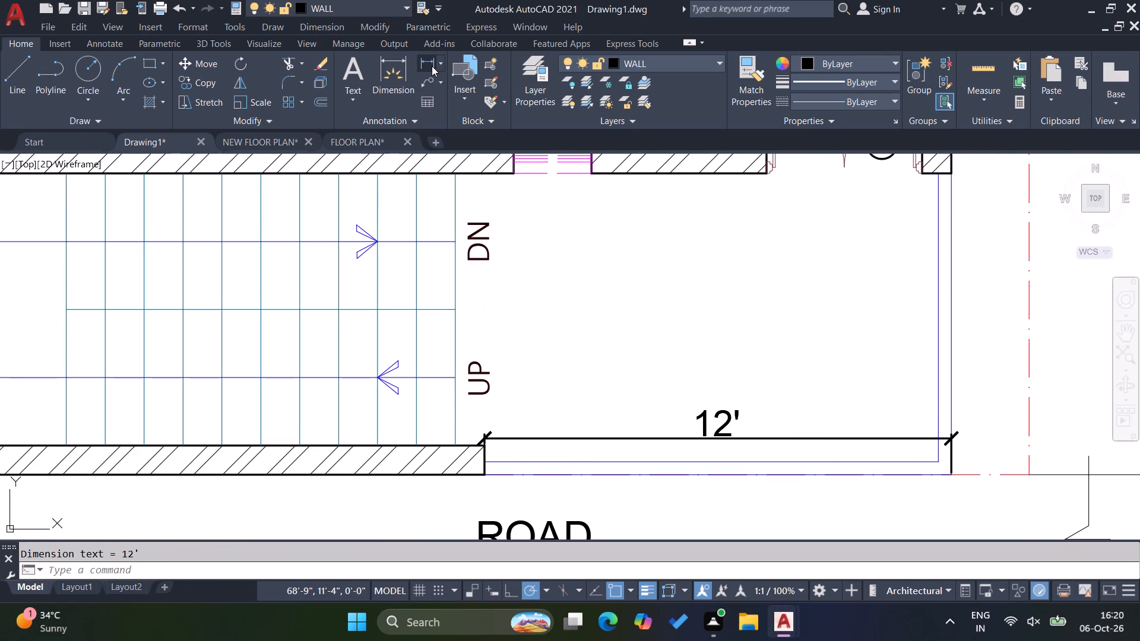
pyautogui.click(953, 170)
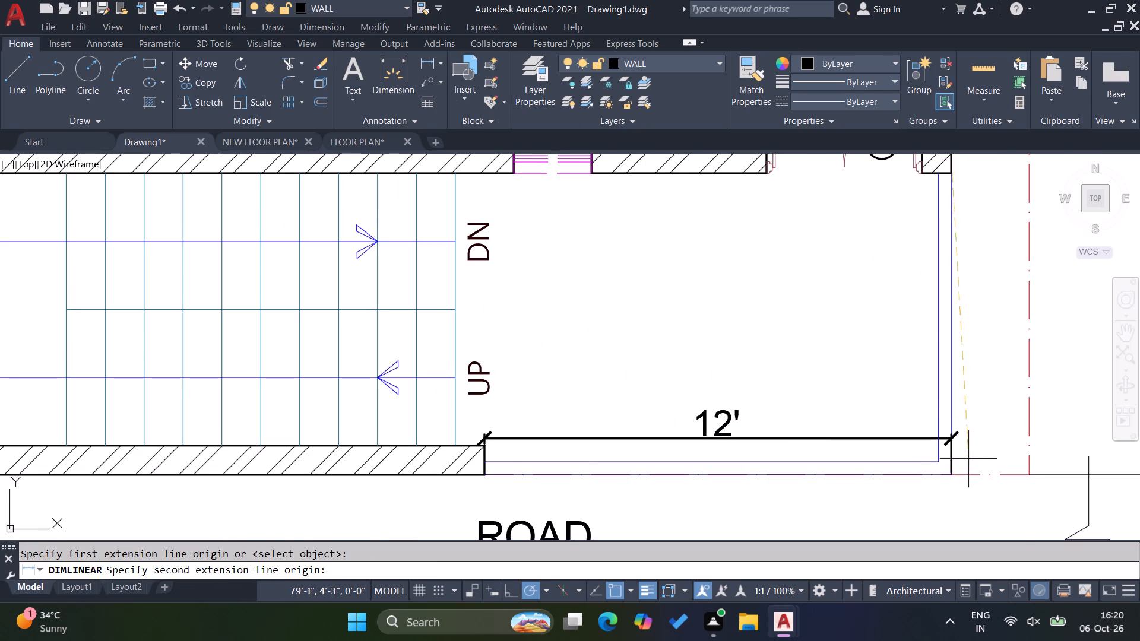
pyautogui.click(954, 475)
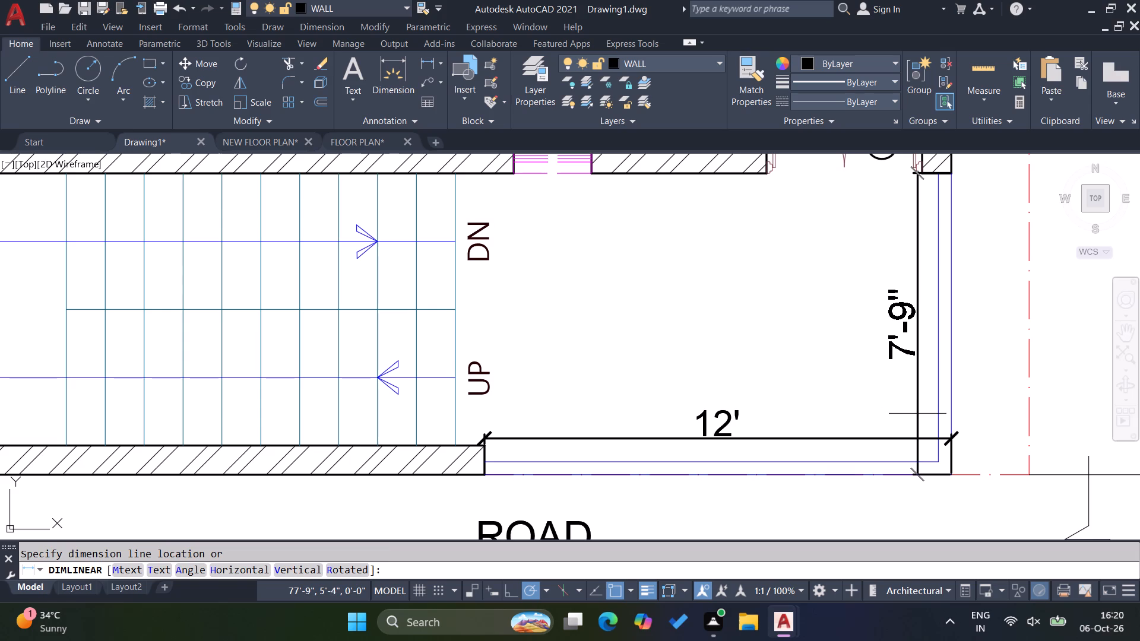
pyautogui.click(917, 414)
pyautogui.press('Escape')
pyautogui.scroll(-3, 867, 458)
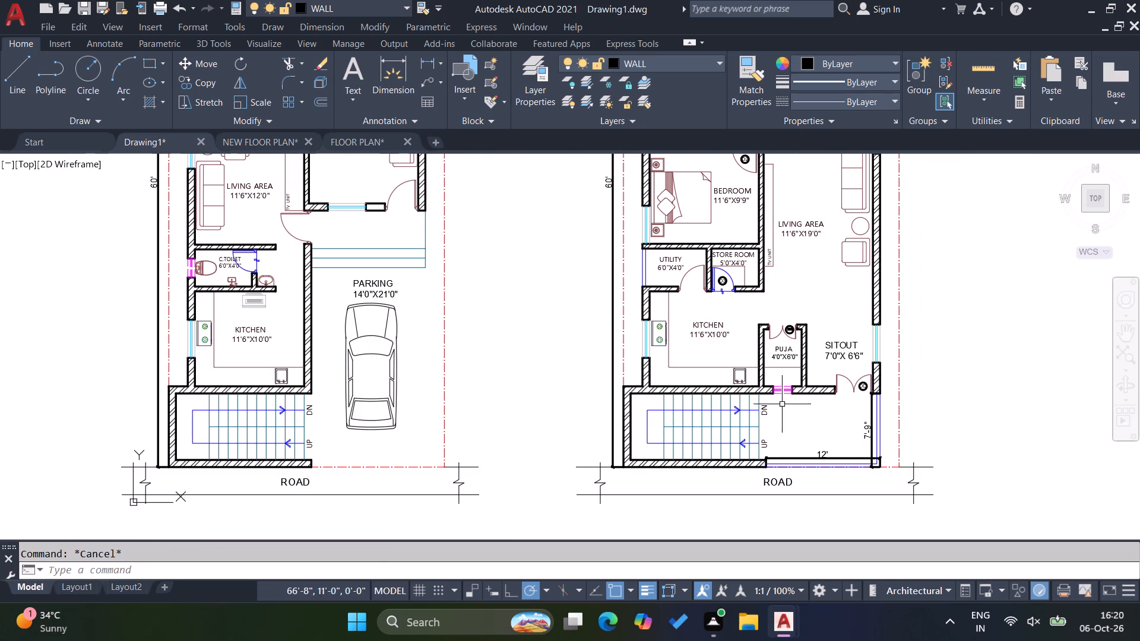
# Copy the D2 tag from M.BEDROOM 1's door to the second plan's utility door.
pyautogui.scroll(-1, 806, 422)
pyautogui.scroll(3, 767, 199)
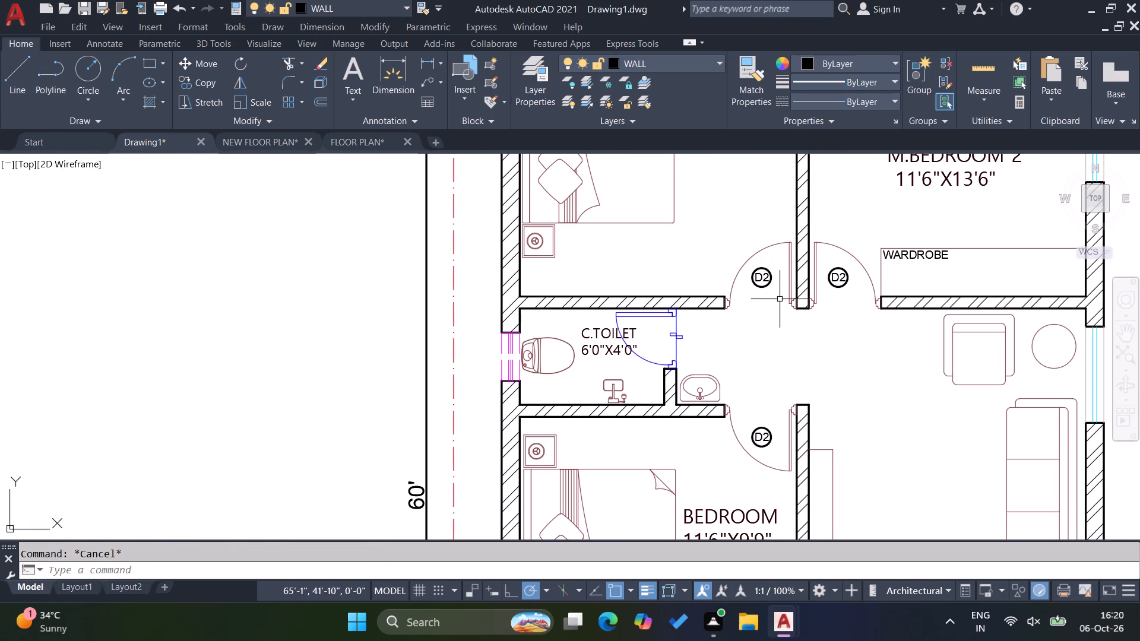
pyautogui.moveTo(780, 299); pyautogui.dragTo(772, 294)
pyautogui.click(757, 273)
pyautogui.write('CO')
pyautogui.press('Return')
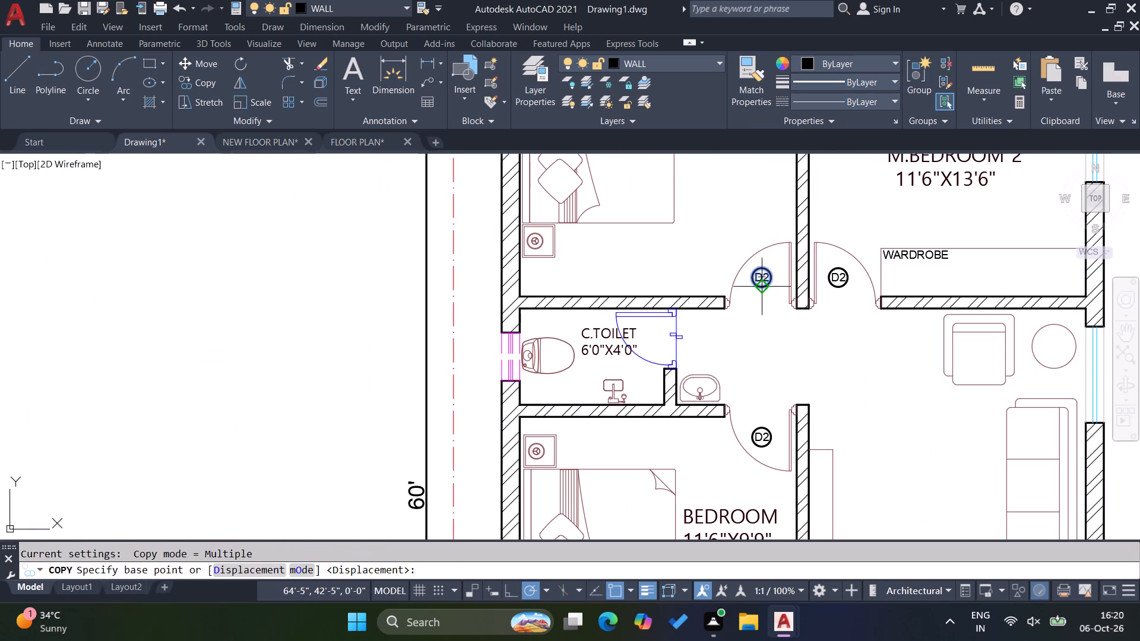
pyautogui.click(765, 284)
pyautogui.scroll(-2, 817, 288)
pyautogui.scroll(3, 734, 488)
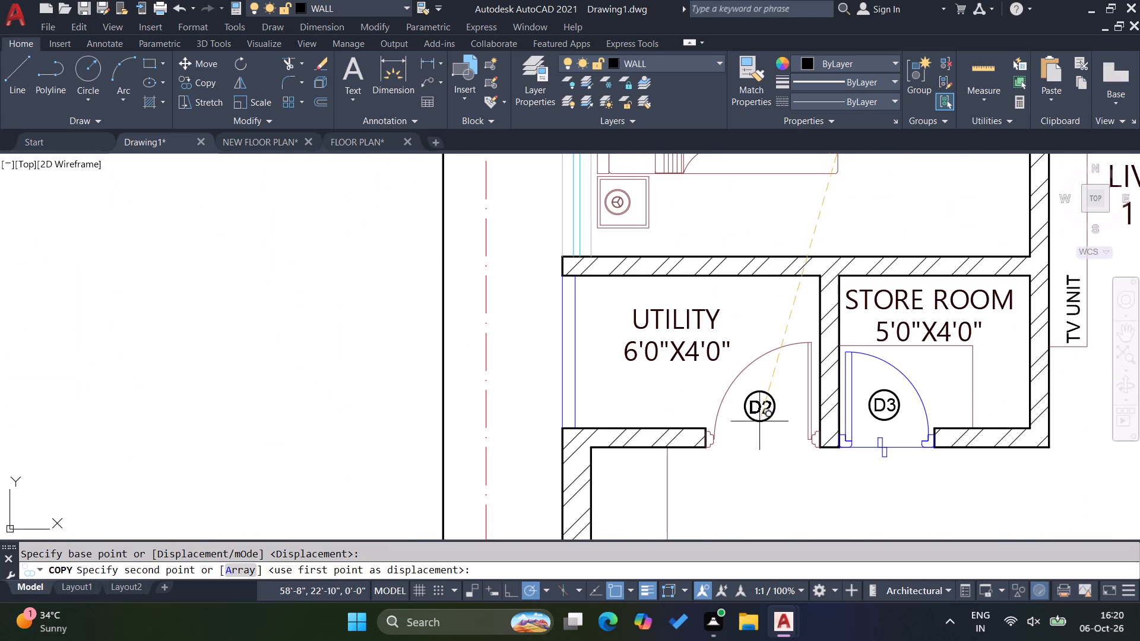
pyautogui.click(766, 419)
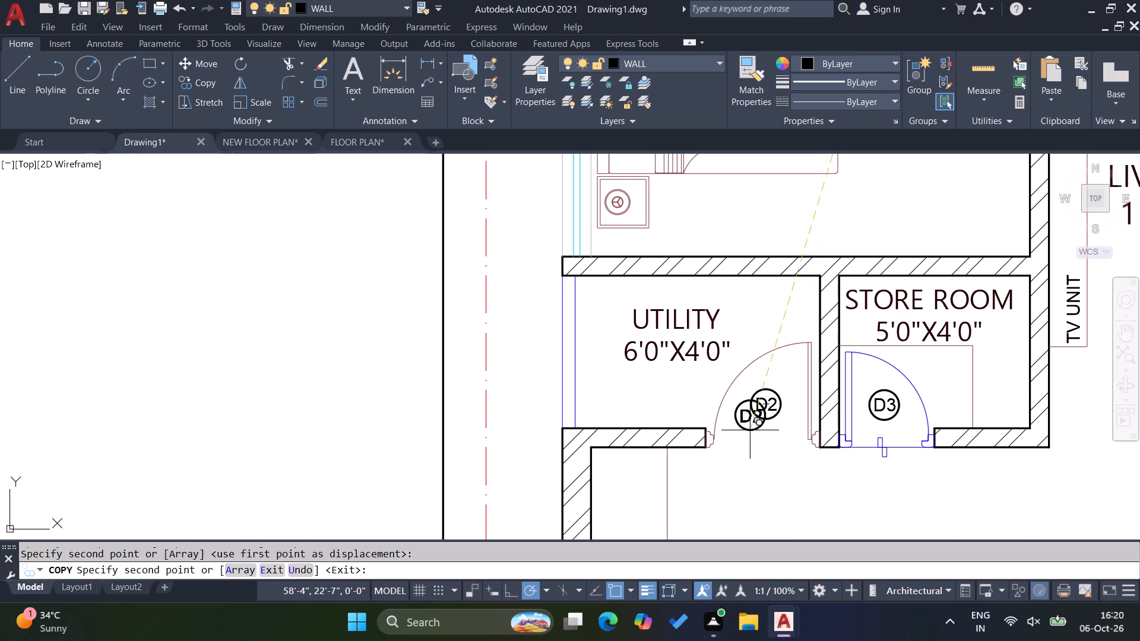
# Copy the D2 tag to the doors of the first plan's 11'6"X10'10" and 11'6"X10'0" bedrooms.
pyautogui.scroll(-4, 718, 443)
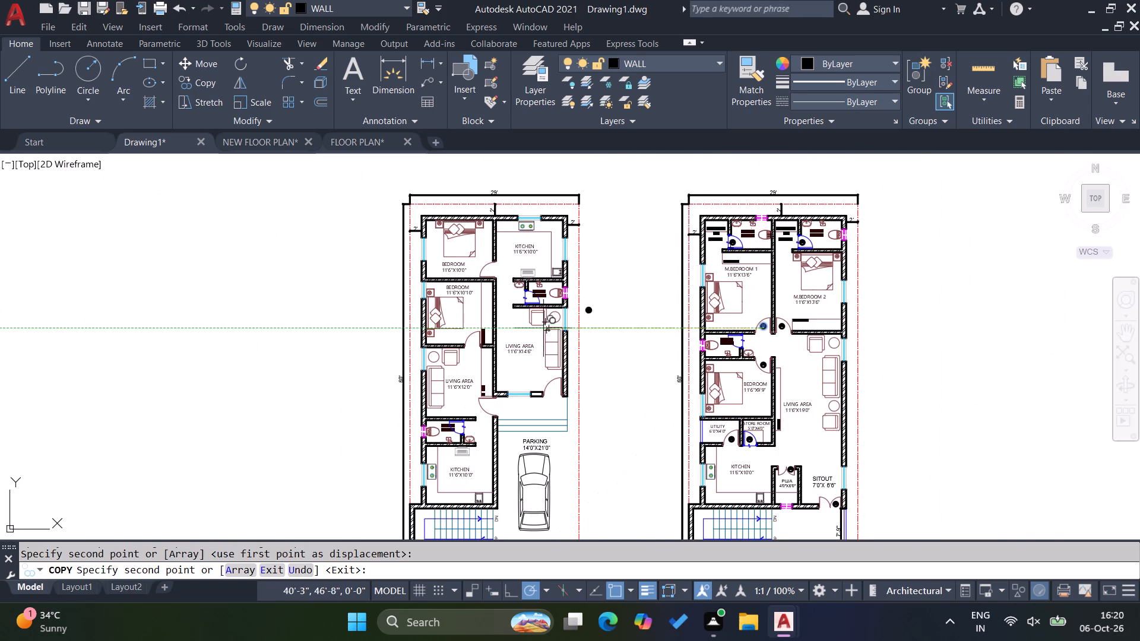
pyautogui.scroll(3, 464, 417)
pyautogui.scroll(-2, 515, 424)
pyautogui.scroll(3, 496, 290)
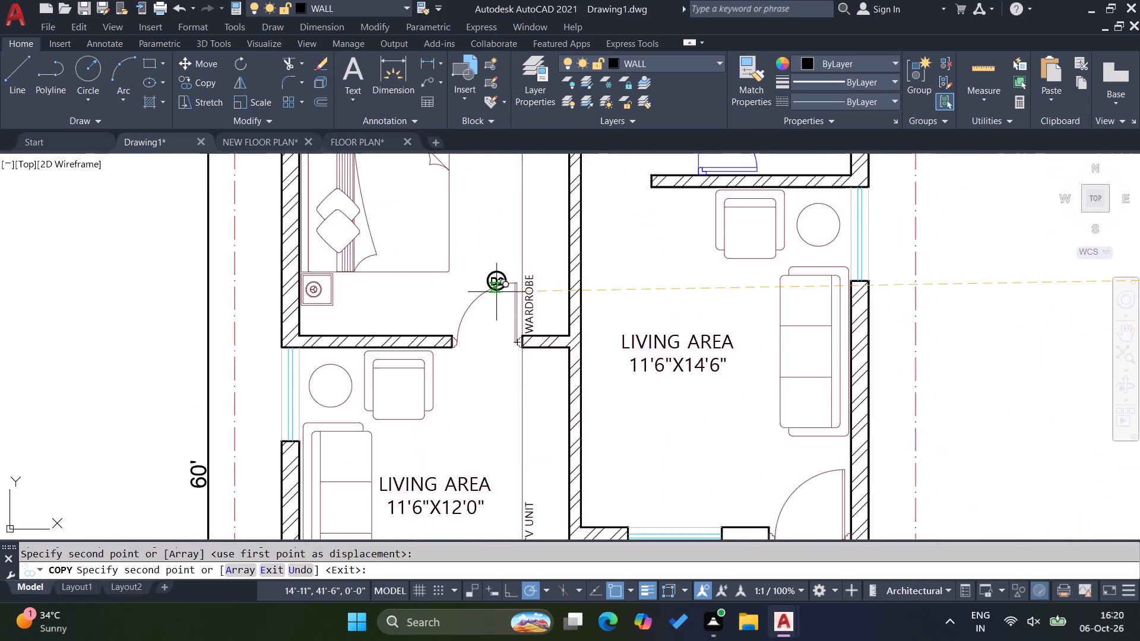
pyautogui.click(484, 348)
pyautogui.scroll(-3, 688, 445)
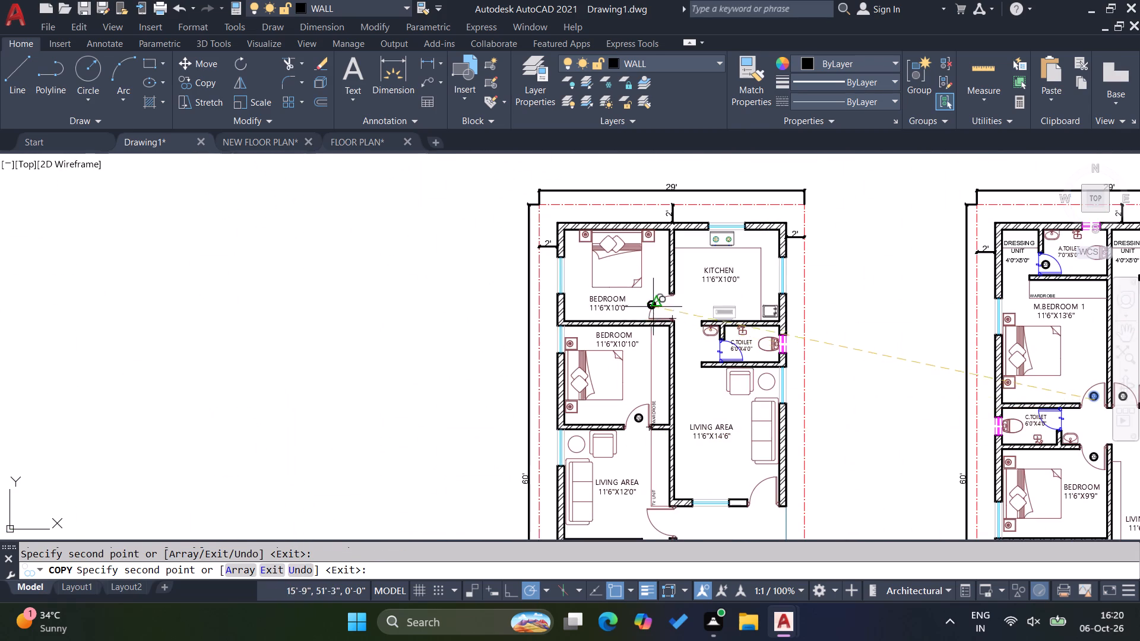
pyautogui.scroll(3, 657, 304)
pyautogui.click(663, 333)
pyautogui.scroll(-3, 648, 325)
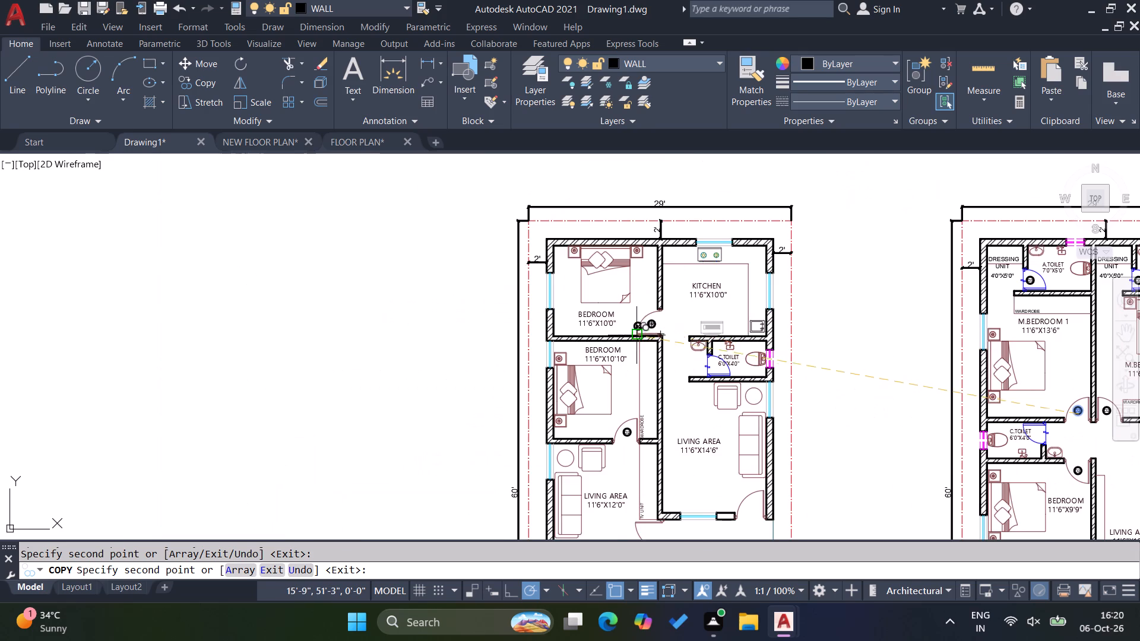
pyautogui.scroll(-1, 631, 346)
pyautogui.press('Escape')
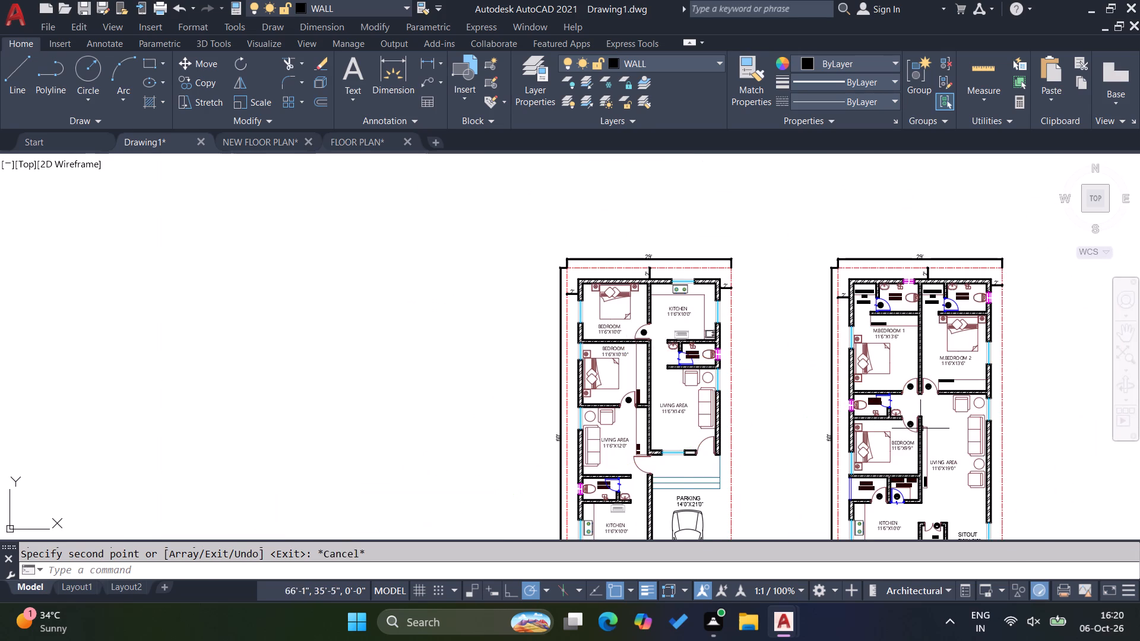
pyautogui.press('Escape')
pyautogui.press('Escape')
# Copy the D1 door tag from the FLOOR PLAN drawing and paste it at the 11'6"X12'0" living area's door in Drawing1's first plan.
pyautogui.scroll(1, 615, 491)
pyautogui.scroll(-2, 591, 437)
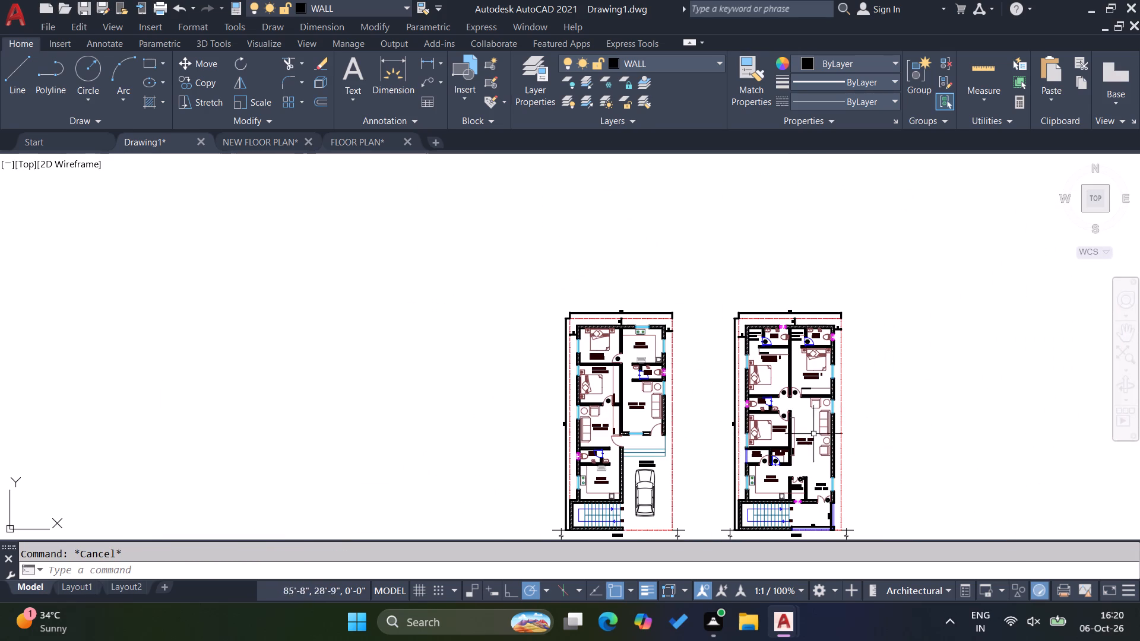
pyautogui.scroll(2, 787, 483)
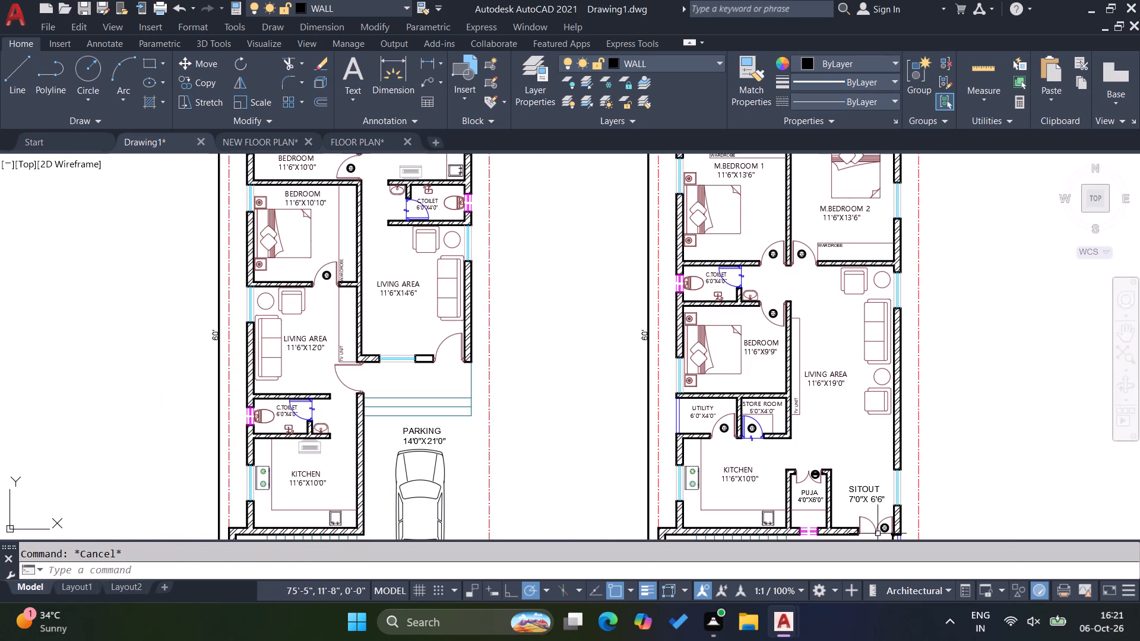
pyautogui.scroll(3, 879, 533)
pyautogui.scroll(-3, 844, 414)
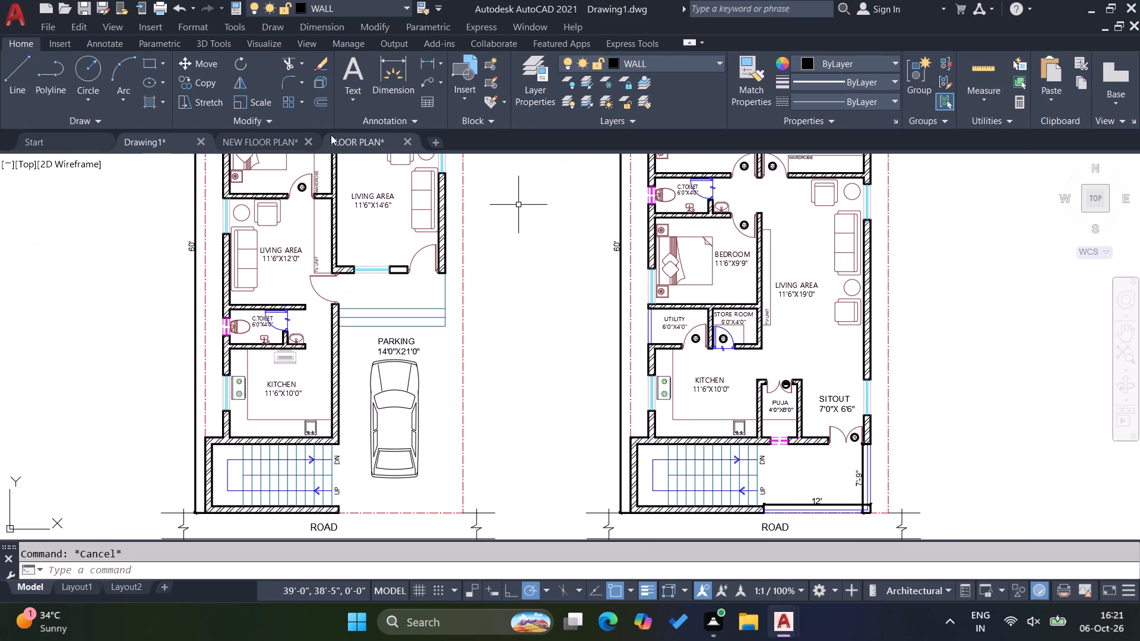
pyautogui.click(354, 141)
pyautogui.scroll(-7, 785, 366)
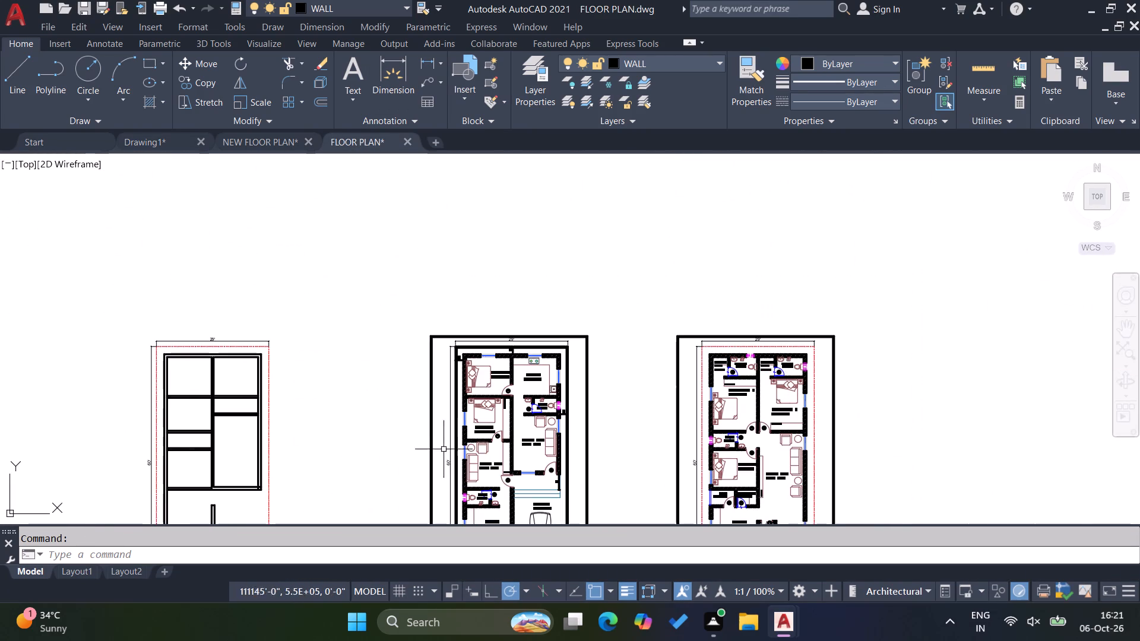
pyautogui.scroll(3, 495, 429)
pyautogui.scroll(-3, 536, 386)
pyautogui.scroll(3, 531, 513)
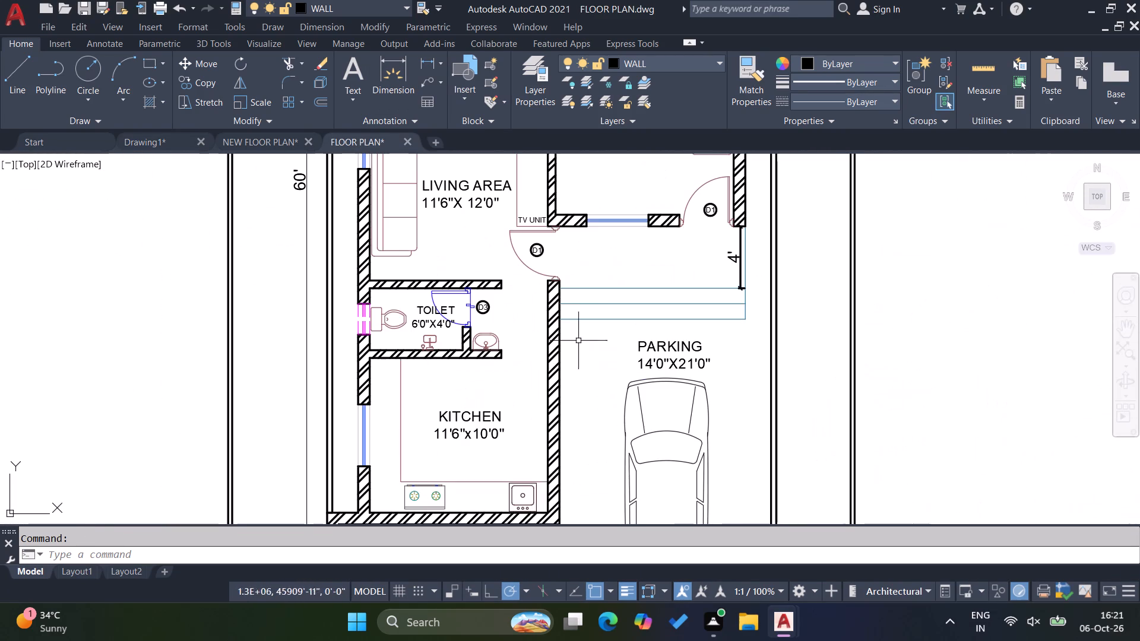
pyautogui.scroll(2, 540, 244)
pyautogui.click(553, 263)
pyautogui.click(511, 246)
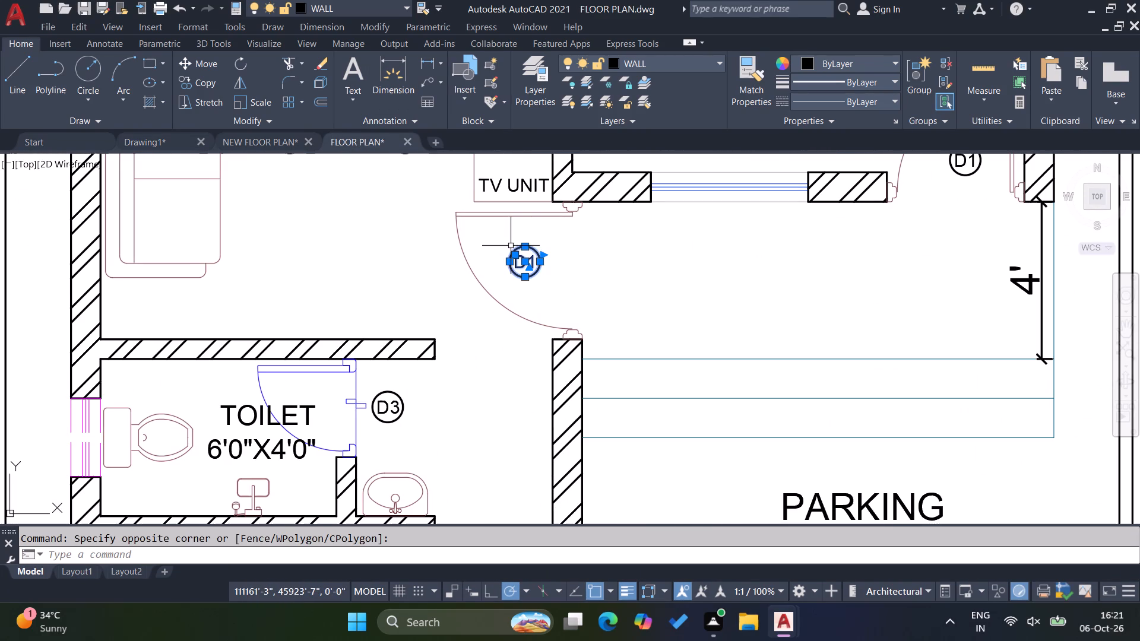
pyautogui.hotkey('ctrl', 'c')
pyautogui.click(177, 141)
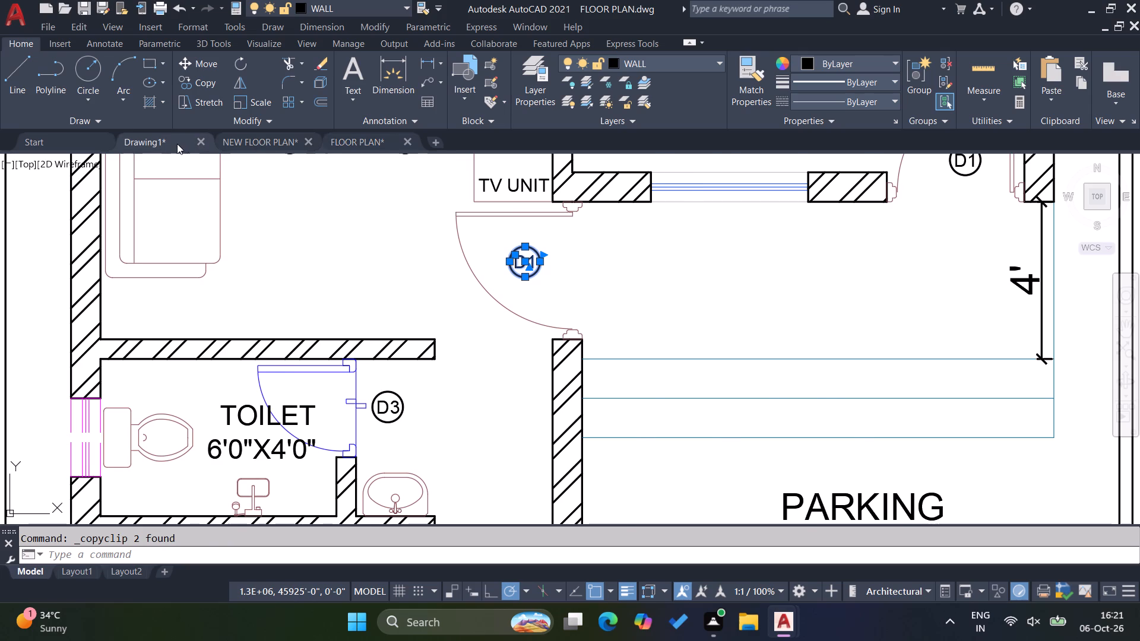
pyautogui.hotkey('ctrl', 'v')
pyautogui.scroll(4, 313, 285)
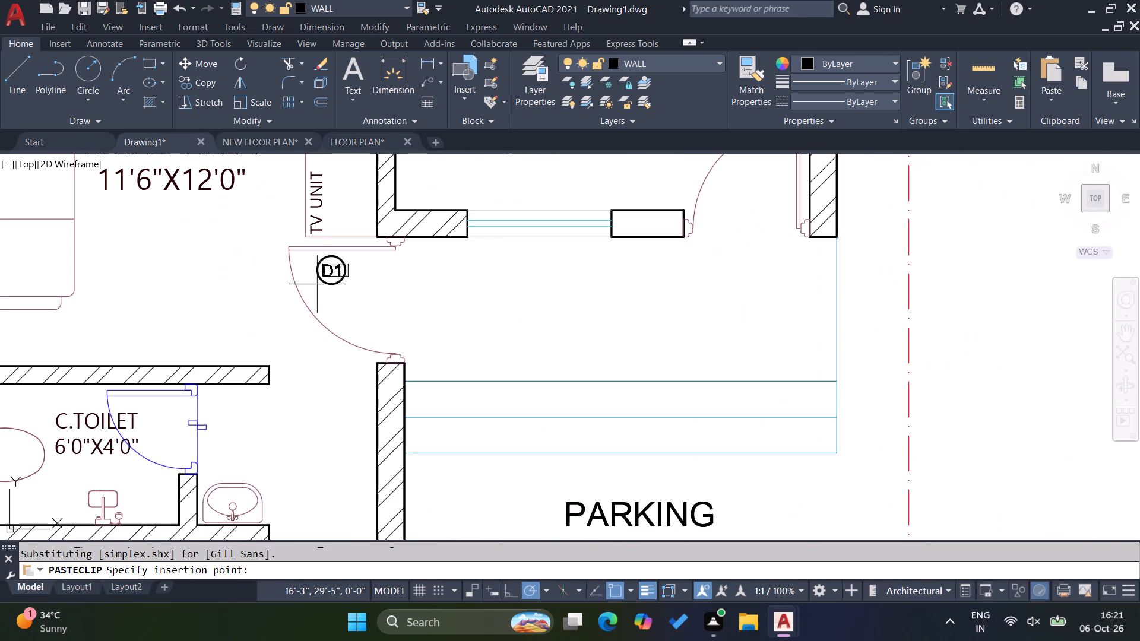
pyautogui.click(332, 303)
# Copy the pasted D1 tag to the entrance door of the first plan's 11'6"X14'6" living area.
pyautogui.click(359, 314)
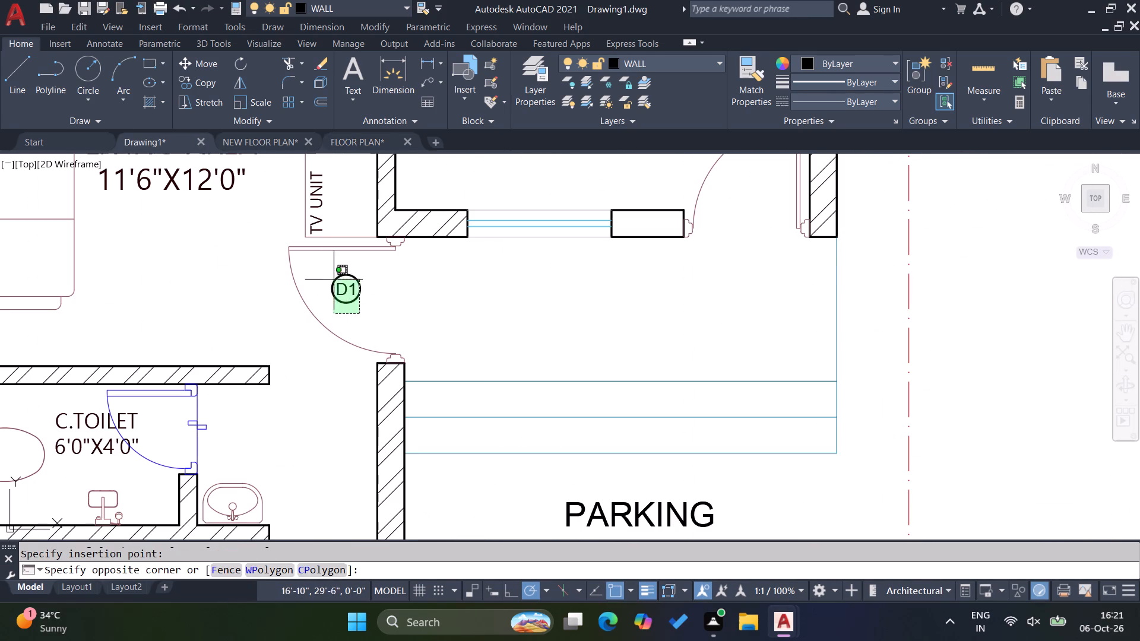
pyautogui.click(325, 269)
pyautogui.write('CO')
pyautogui.press('Return')
pyautogui.click(345, 286)
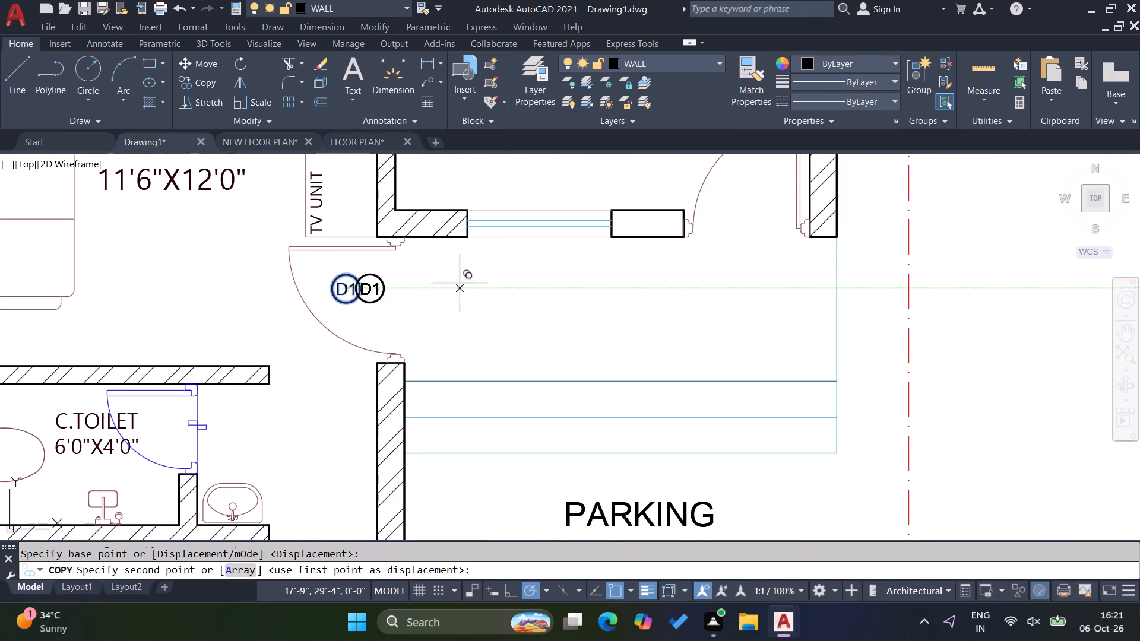
pyautogui.scroll(-2, 733, 289)
pyautogui.scroll(2, 761, 206)
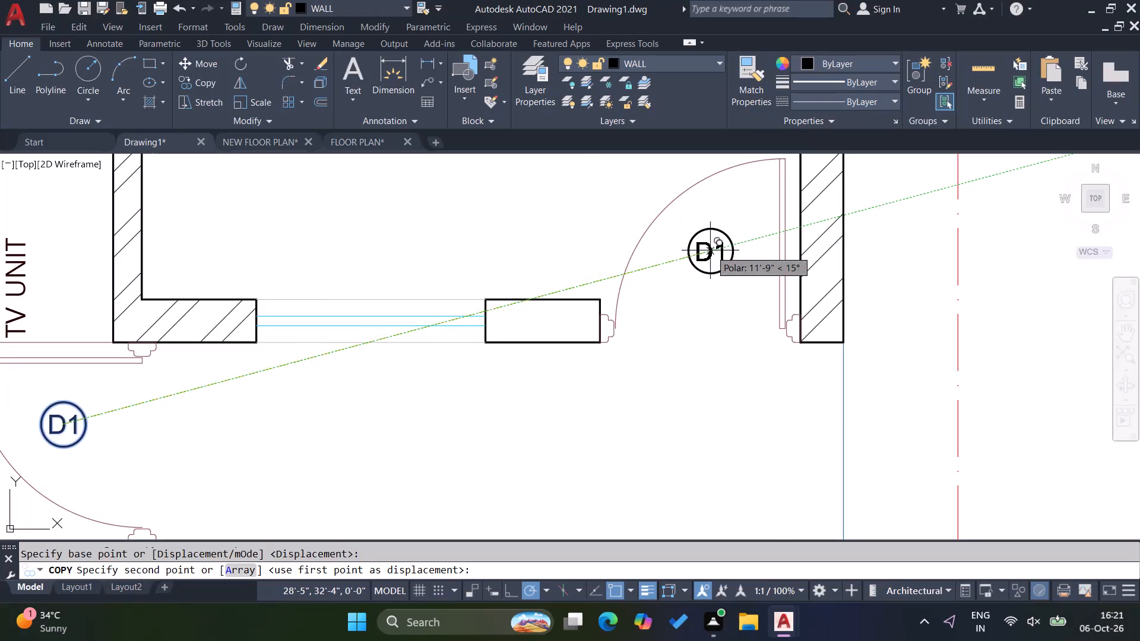
pyautogui.click(710, 250)
pyautogui.press('Escape')
pyautogui.scroll(-2, 662, 315)
pyautogui.press('Escape')
pyautogui.press('Escape')
pyautogui.press('Escape')
pyautogui.press('Escape')
pyautogui.press('Escape')
pyautogui.scroll(-1, 740, 340)
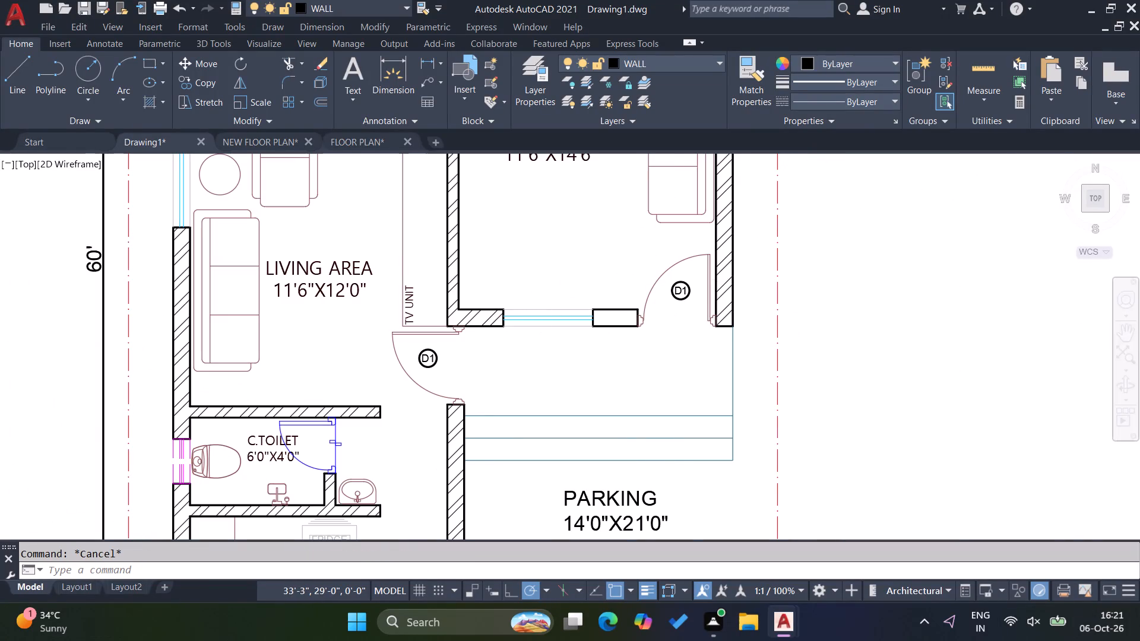
pyautogui.scroll(-2, 717, 343)
pyautogui.press('Escape')
pyautogui.press('Escape')
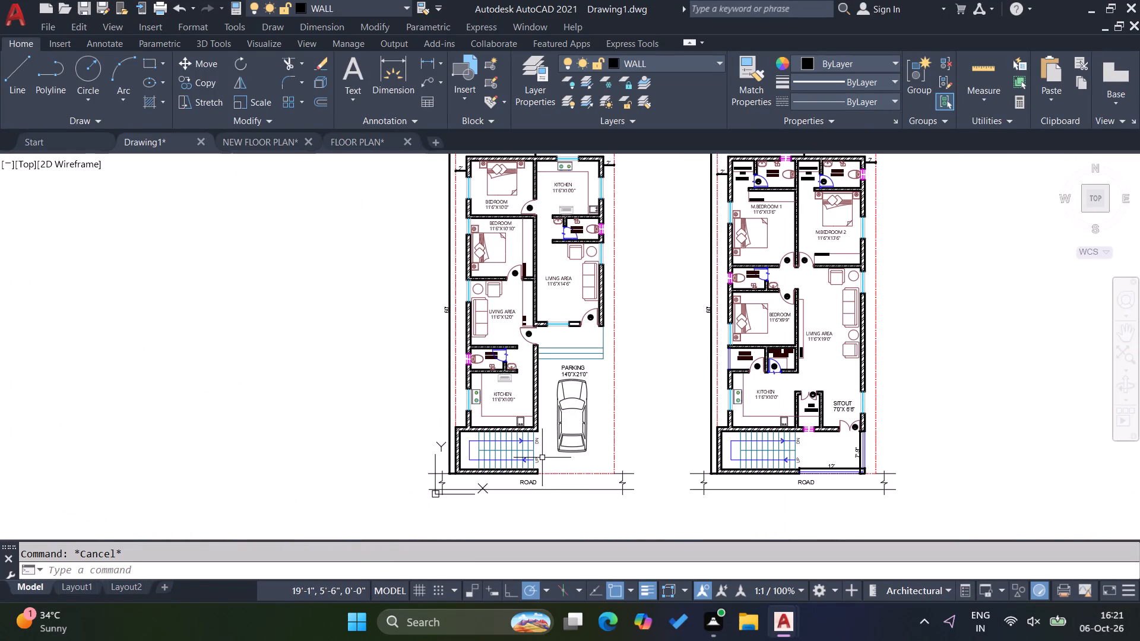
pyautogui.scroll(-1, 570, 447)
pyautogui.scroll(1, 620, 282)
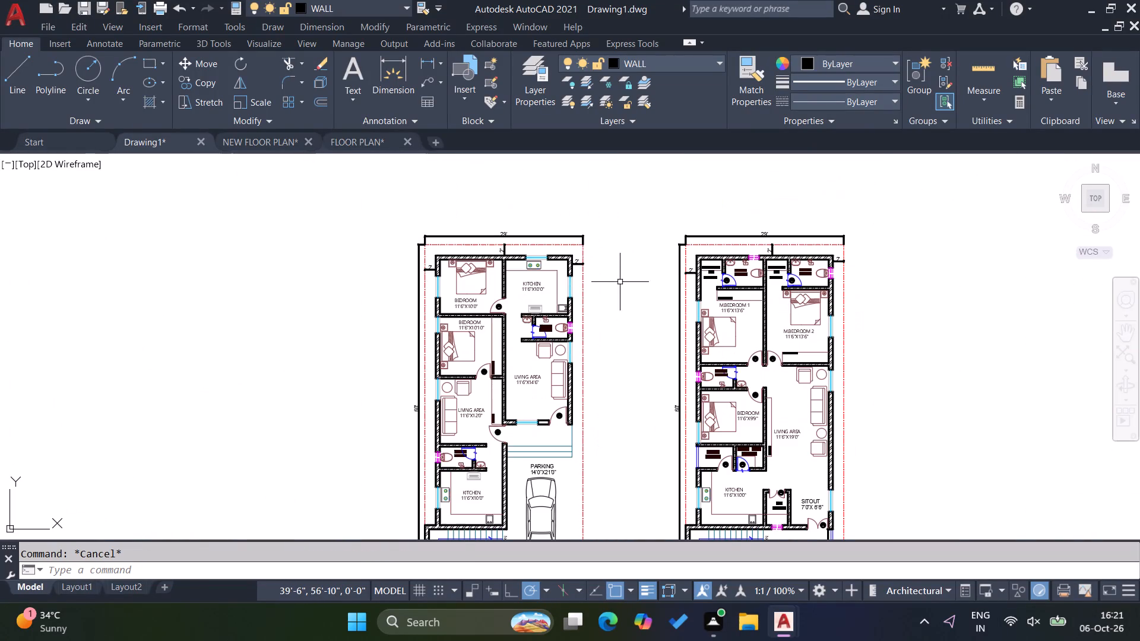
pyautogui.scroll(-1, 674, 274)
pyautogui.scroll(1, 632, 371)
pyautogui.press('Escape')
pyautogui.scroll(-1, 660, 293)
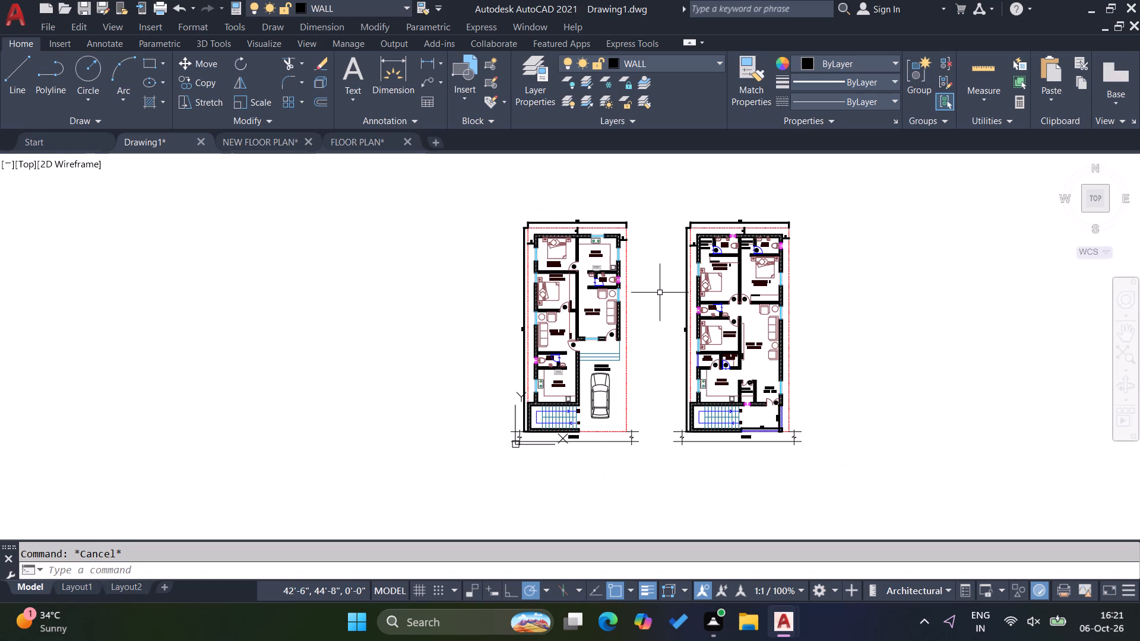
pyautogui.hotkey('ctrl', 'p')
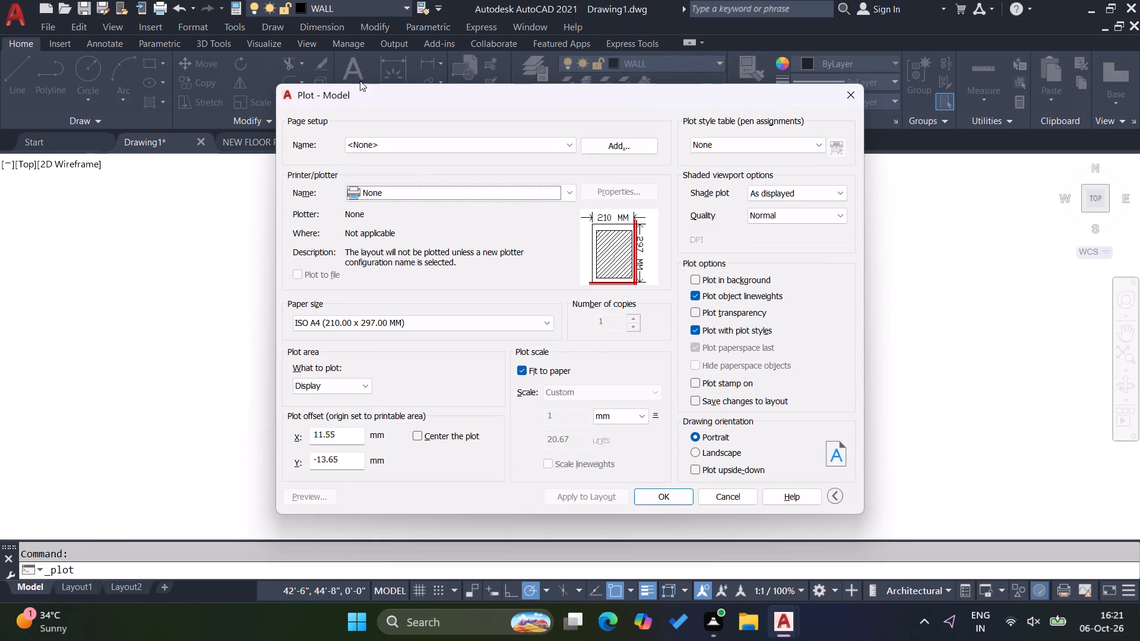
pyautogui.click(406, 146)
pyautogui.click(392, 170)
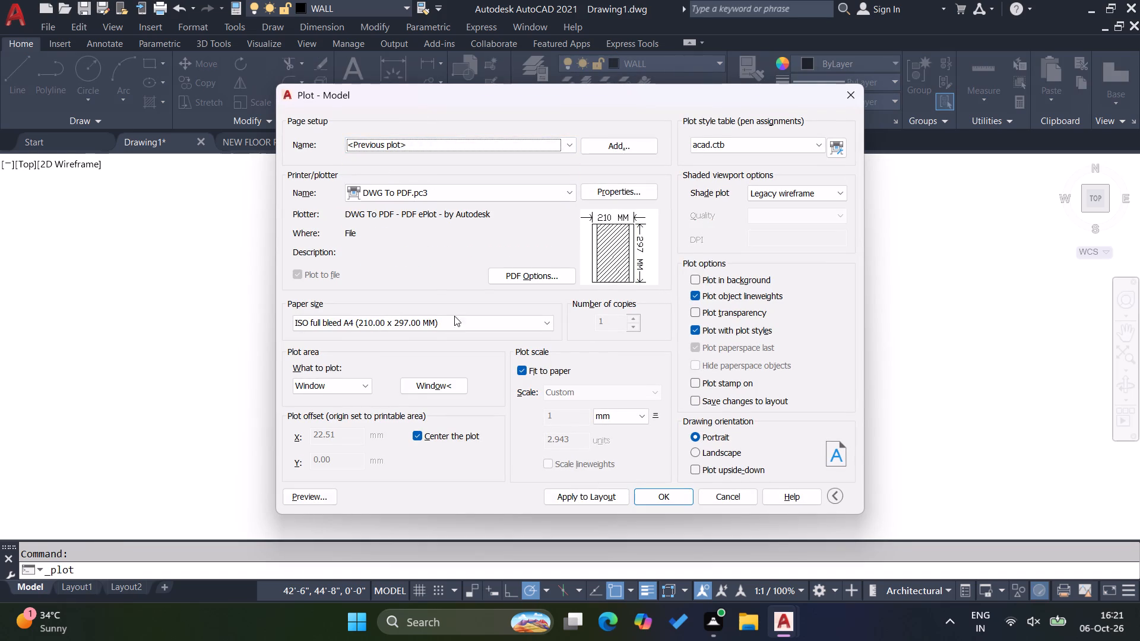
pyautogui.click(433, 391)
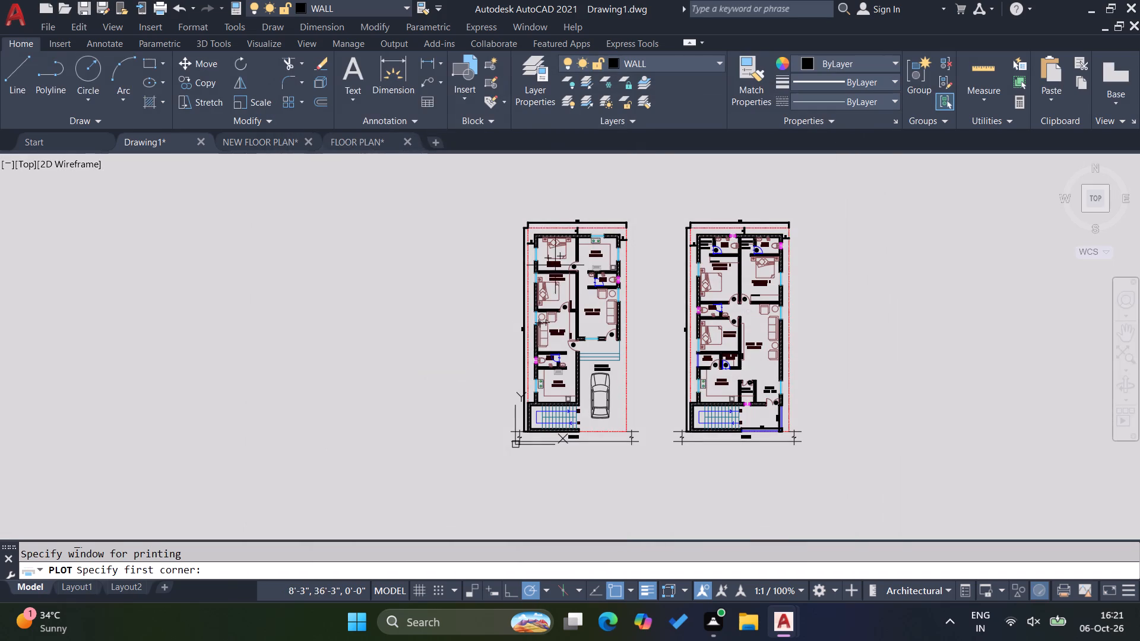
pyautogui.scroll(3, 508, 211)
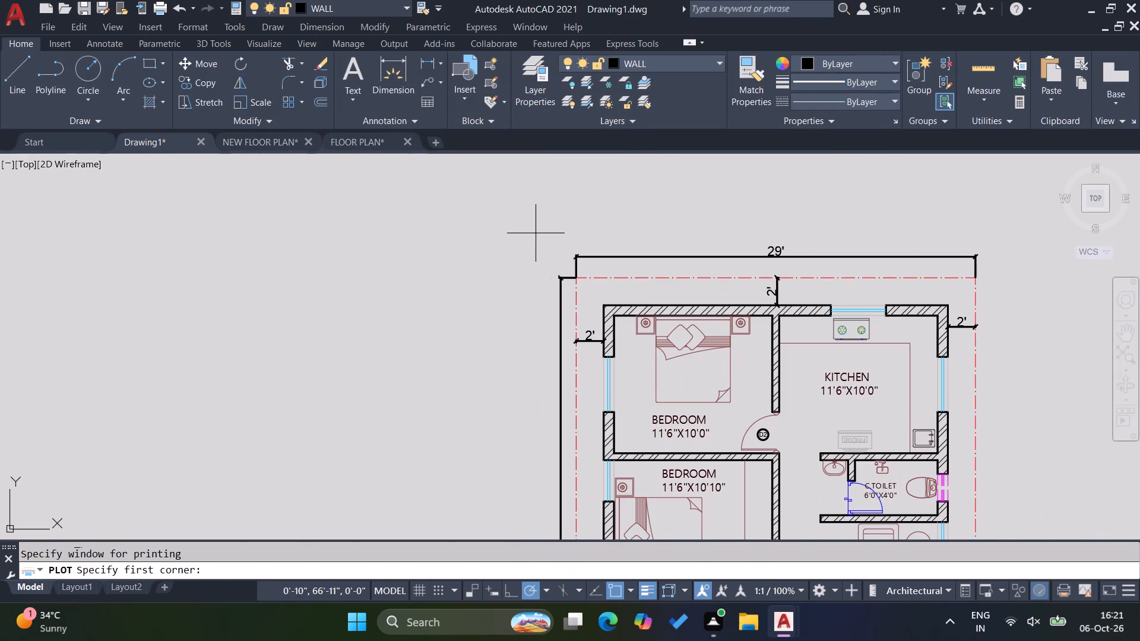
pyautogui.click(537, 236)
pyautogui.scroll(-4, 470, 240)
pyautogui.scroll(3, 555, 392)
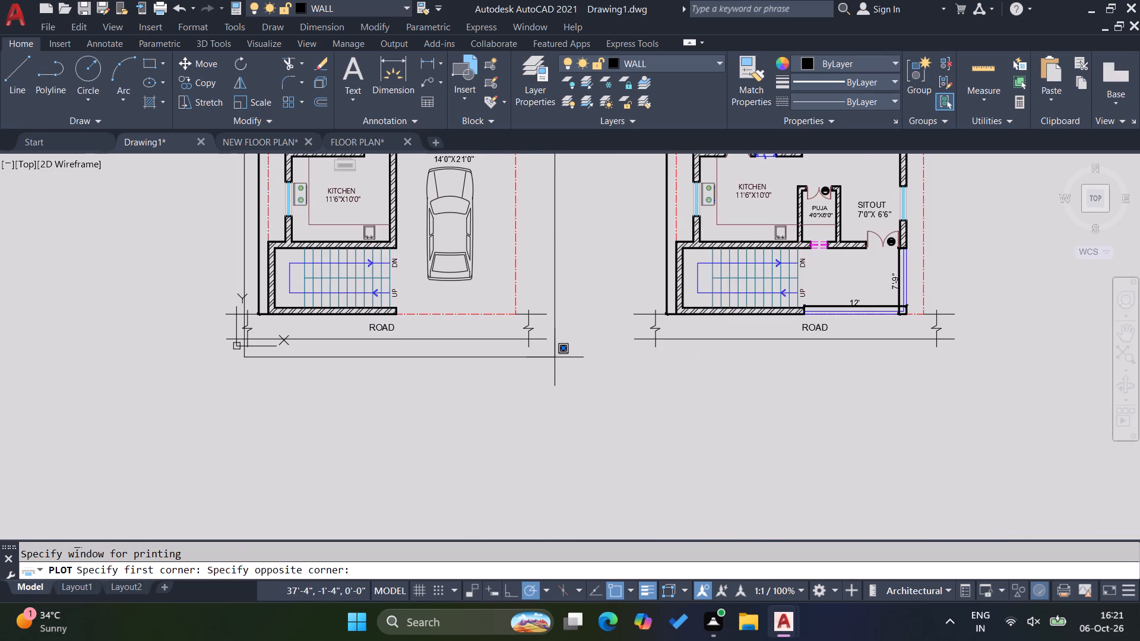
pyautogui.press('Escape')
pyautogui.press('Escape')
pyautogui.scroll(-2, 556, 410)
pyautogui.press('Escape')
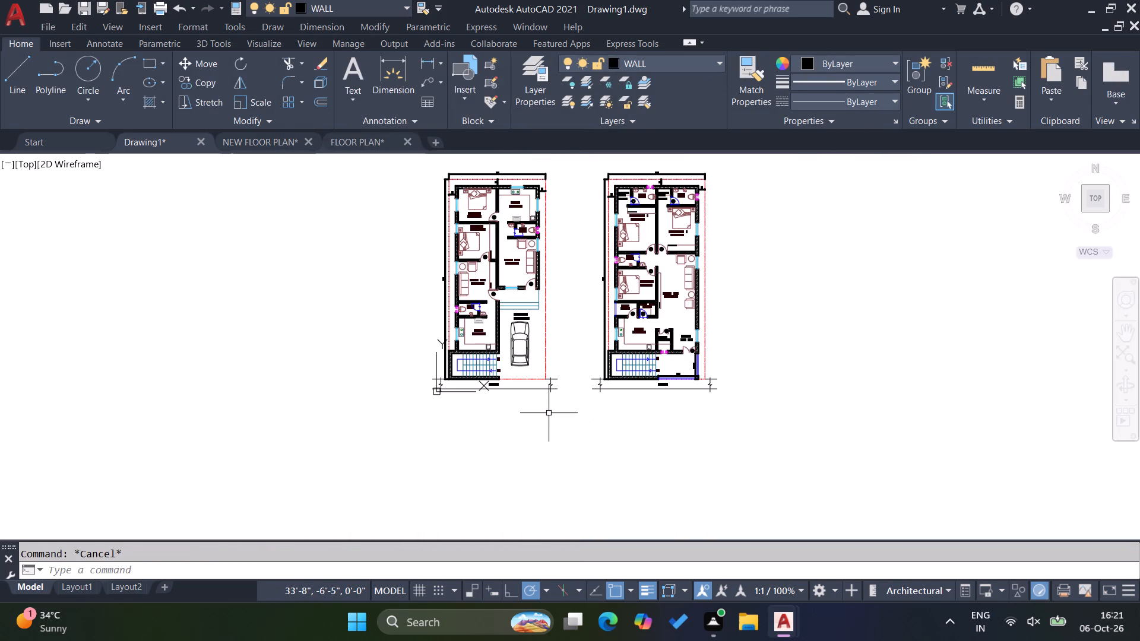
# Set up a plot with the previous plot settings and a plot window enclosing the whole first floor plan, including its dimensions and road lines.
pyautogui.hotkey('ctrl', 'p')
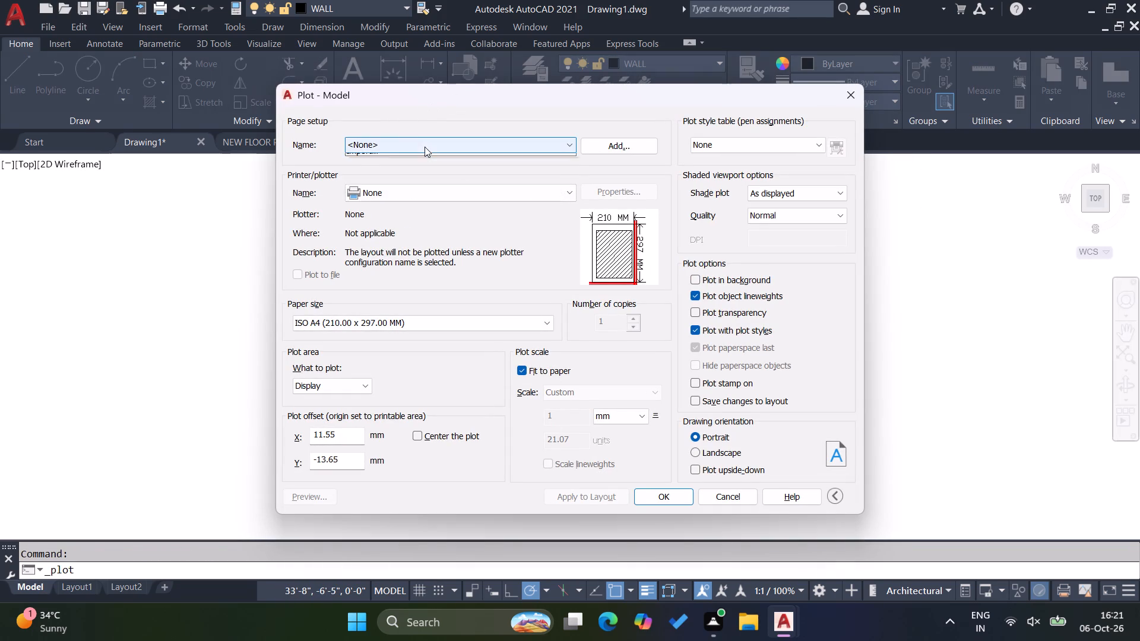
pyautogui.click(425, 147)
pyautogui.click(401, 174)
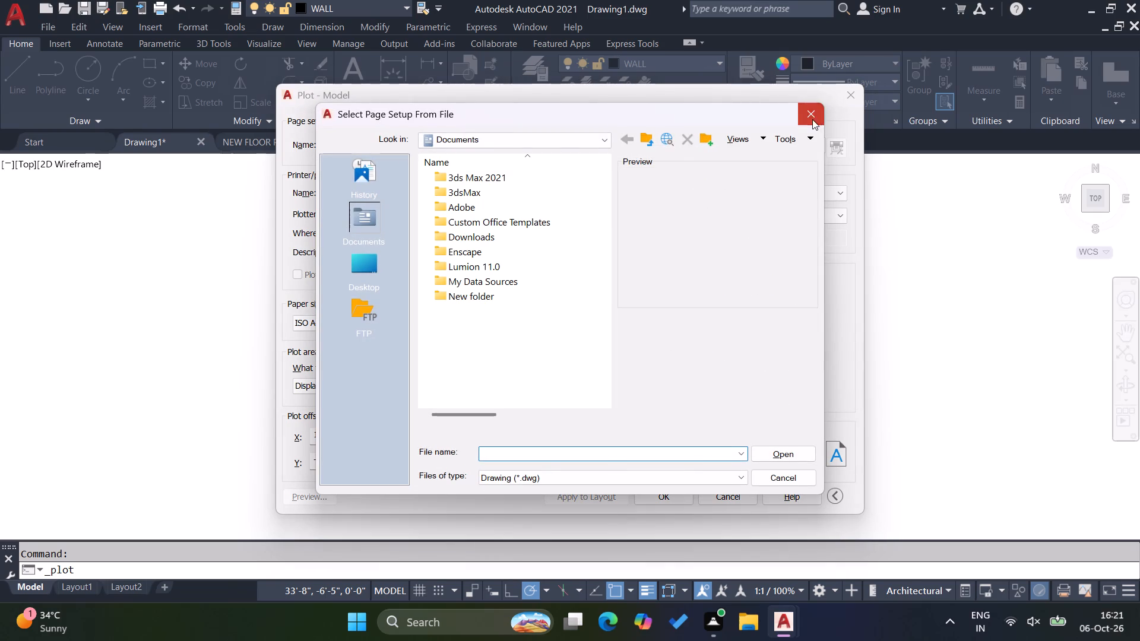
pyautogui.click(812, 119)
pyautogui.click(522, 145)
pyautogui.click(498, 172)
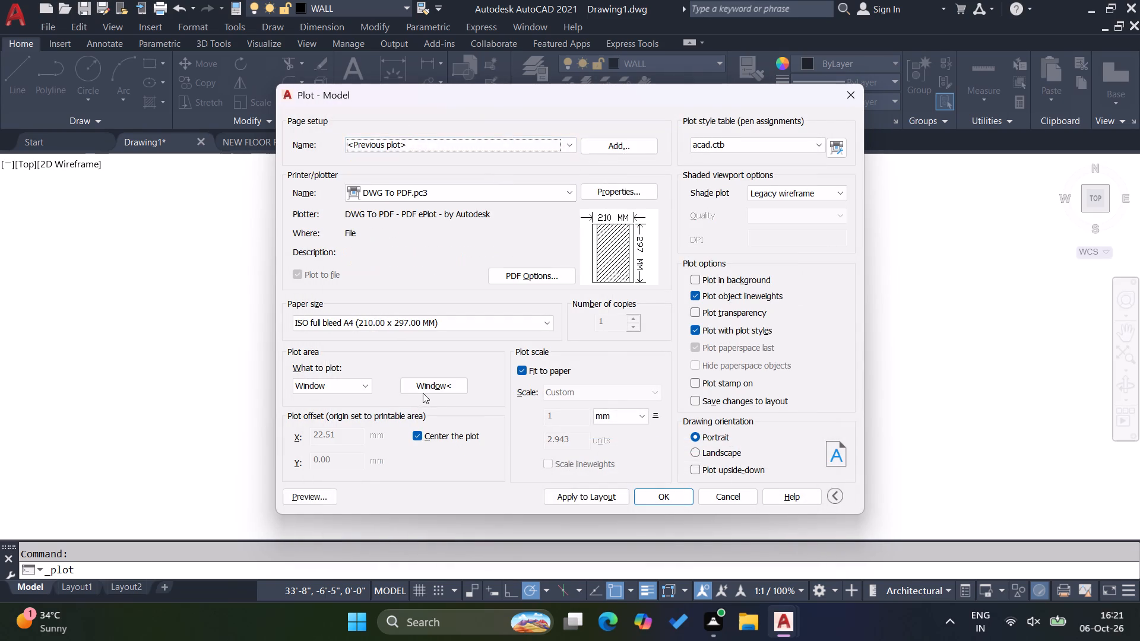
pyautogui.click(423, 394)
pyautogui.scroll(4, 444, 163)
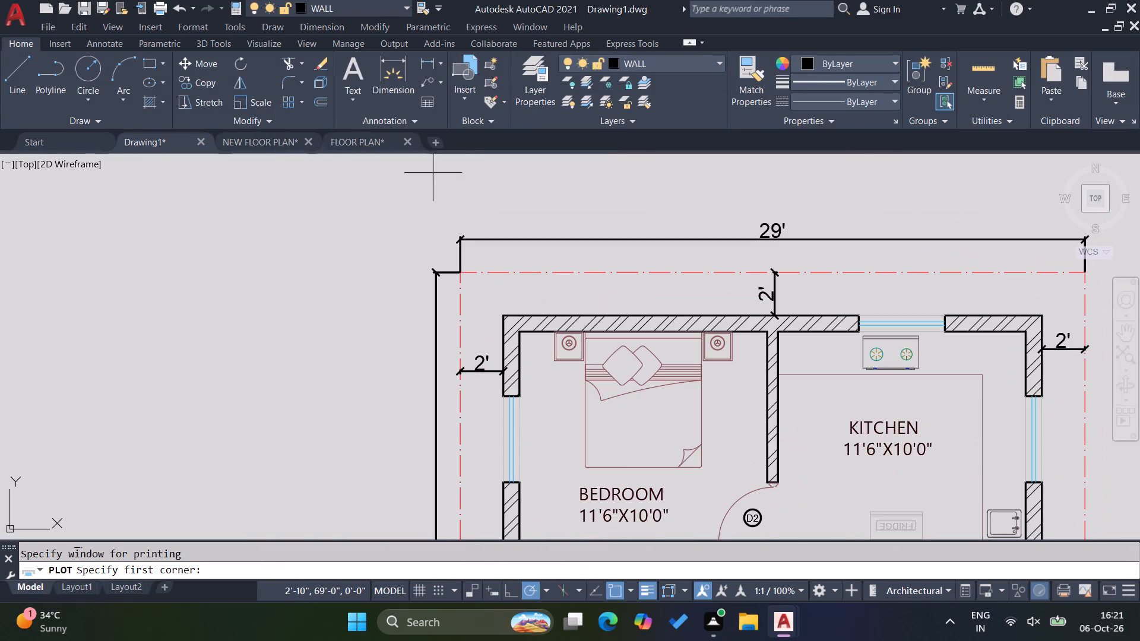
pyautogui.click(384, 207)
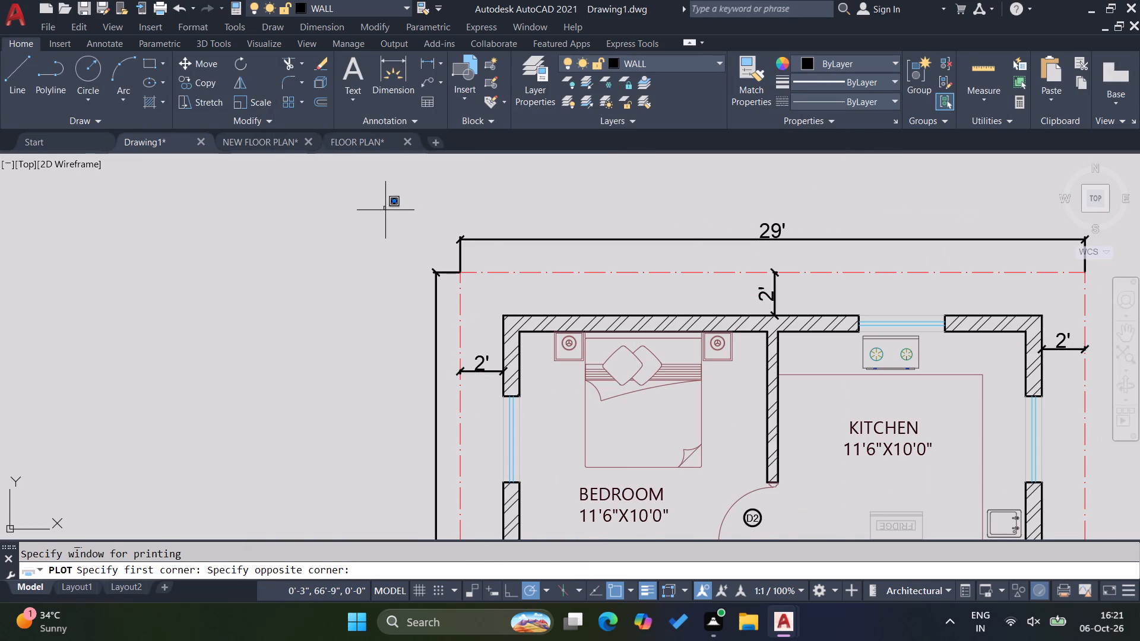
pyautogui.scroll(-4, 408, 224)
pyautogui.scroll(3, 529, 459)
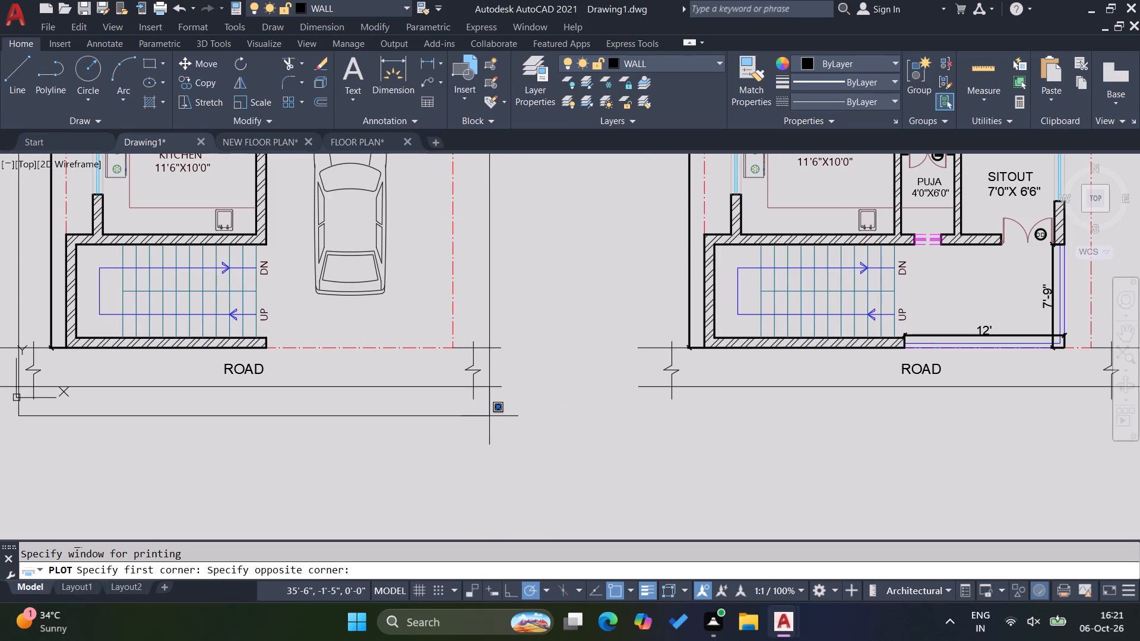
pyautogui.click(489, 404)
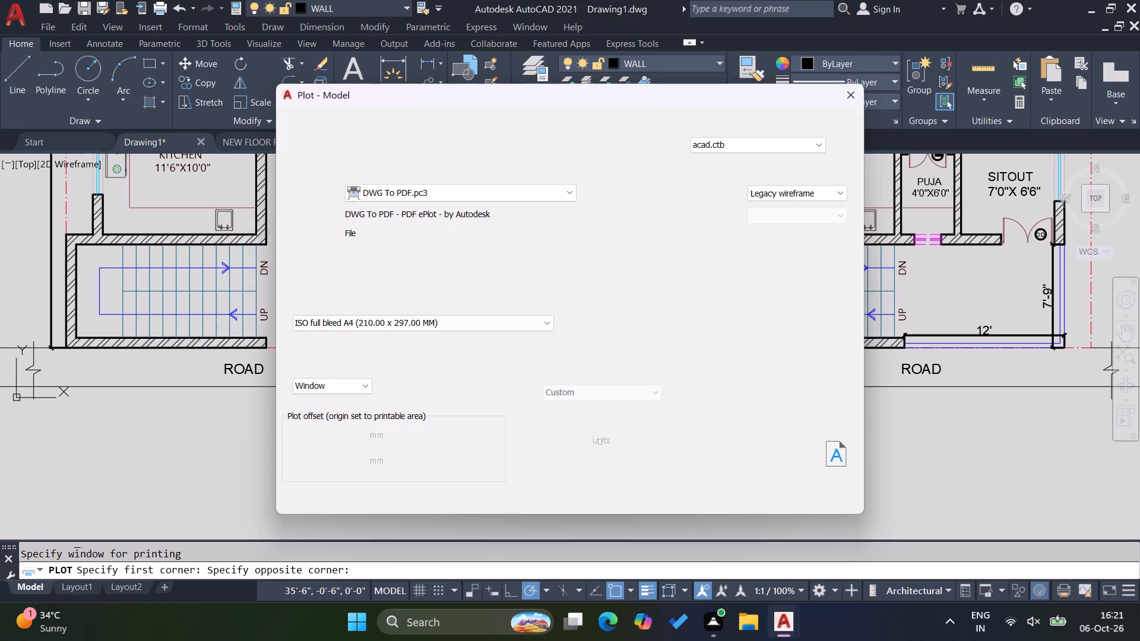
# Preview the first floor plan's plot, inspect the sheet, and send it to a PDF file.
pyautogui.click(309, 499)
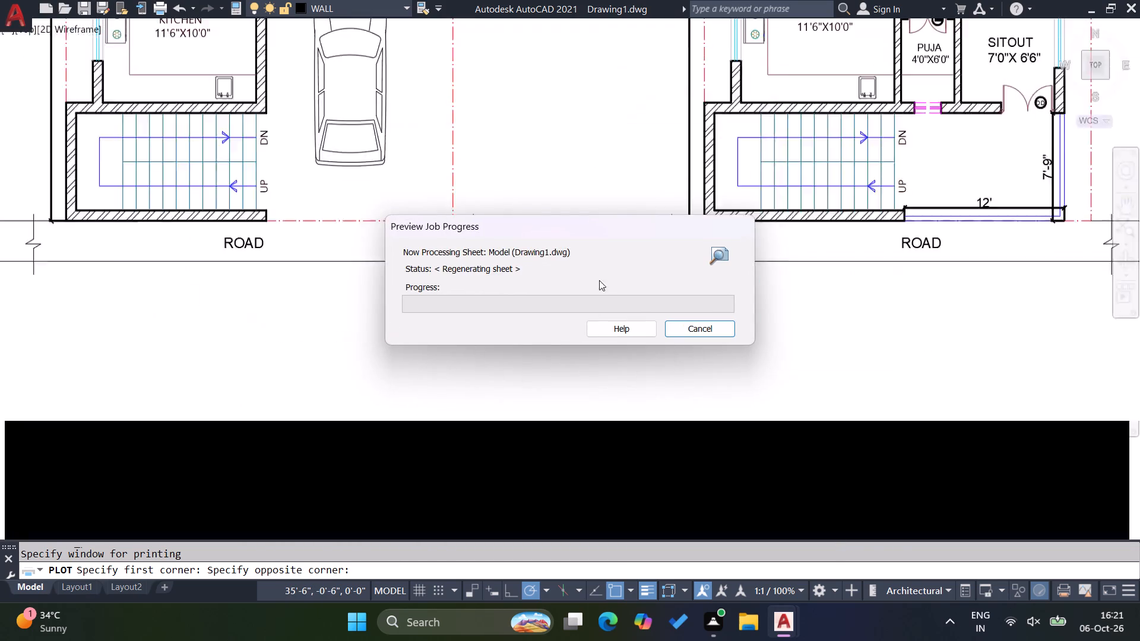
pyautogui.scroll(2, 559, 257)
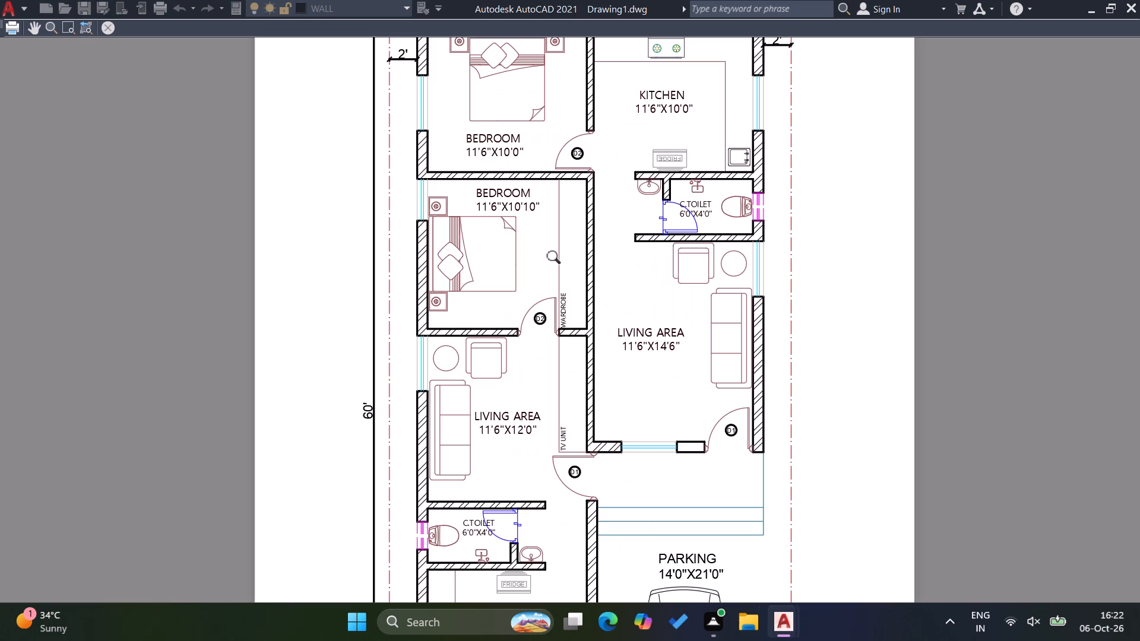
pyautogui.scroll(-2, 557, 259)
pyautogui.scroll(1, 557, 259)
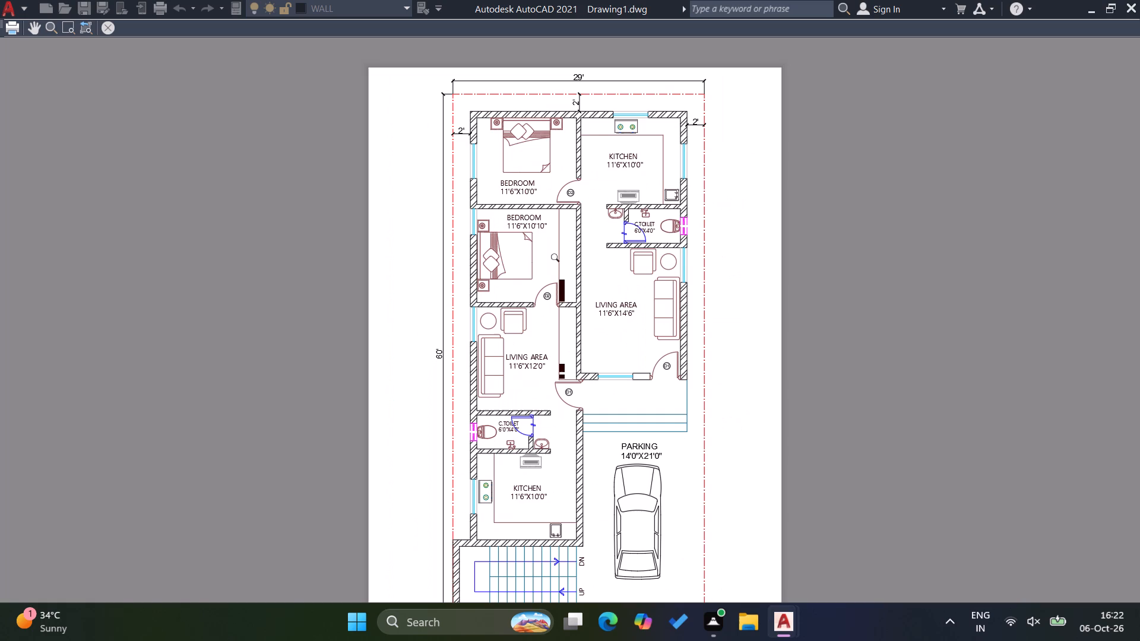
pyautogui.scroll(-1, 557, 259)
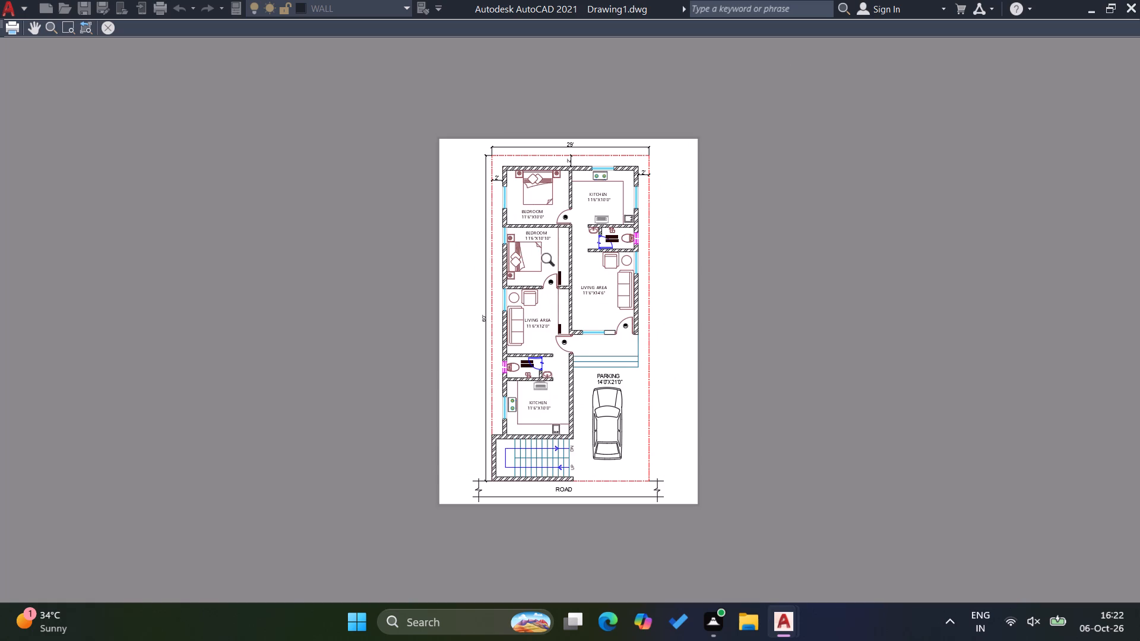
pyautogui.click(16, 32)
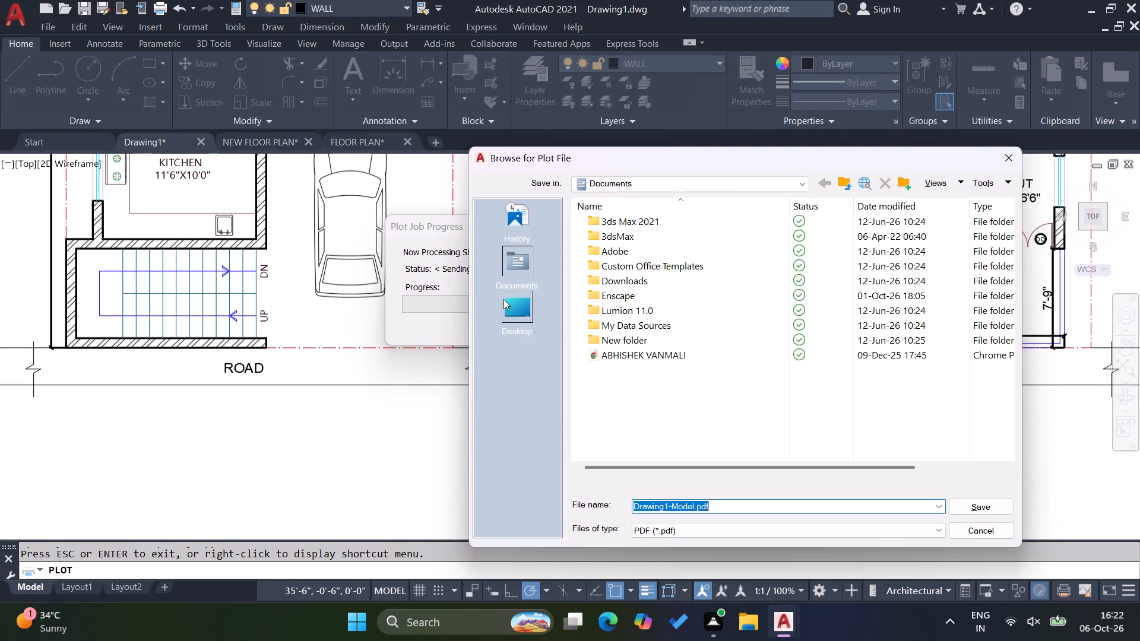
# Create a folder named SYMBOLISIS SOLUTION on New Volume (G:) for the plot file and open it.
pyautogui.click(683, 188)
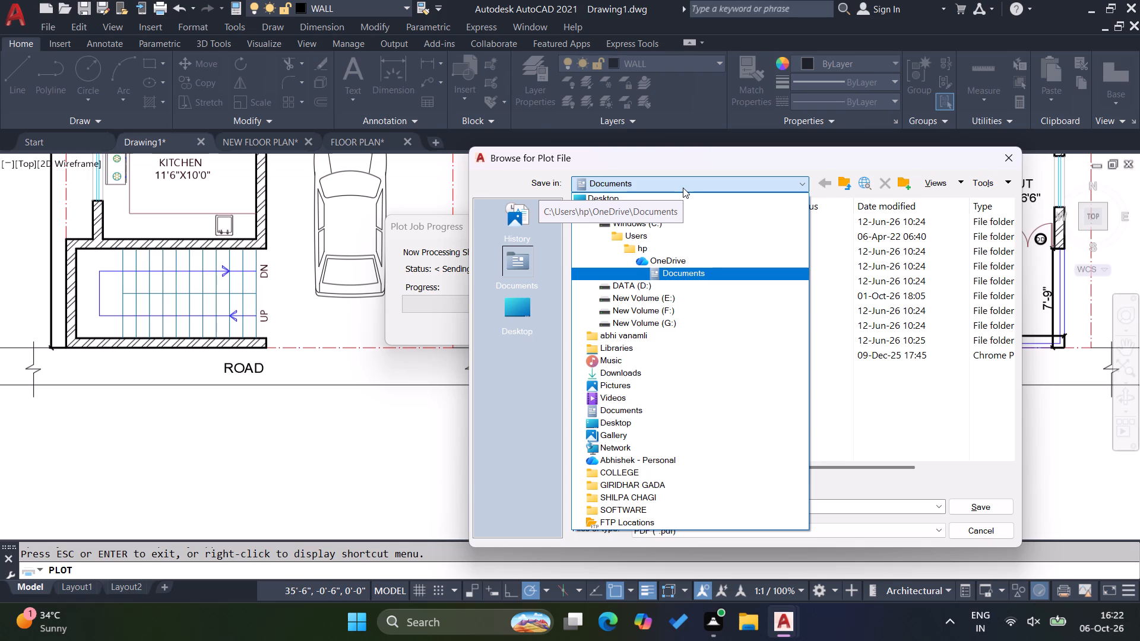
pyautogui.click(657, 185)
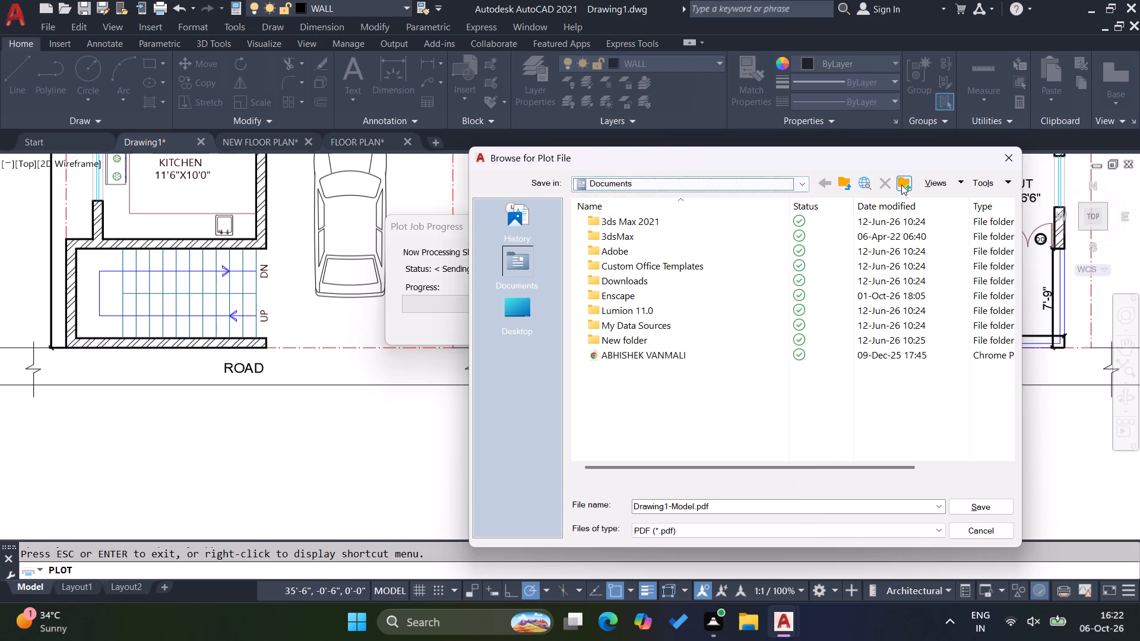
pyautogui.click(628, 185)
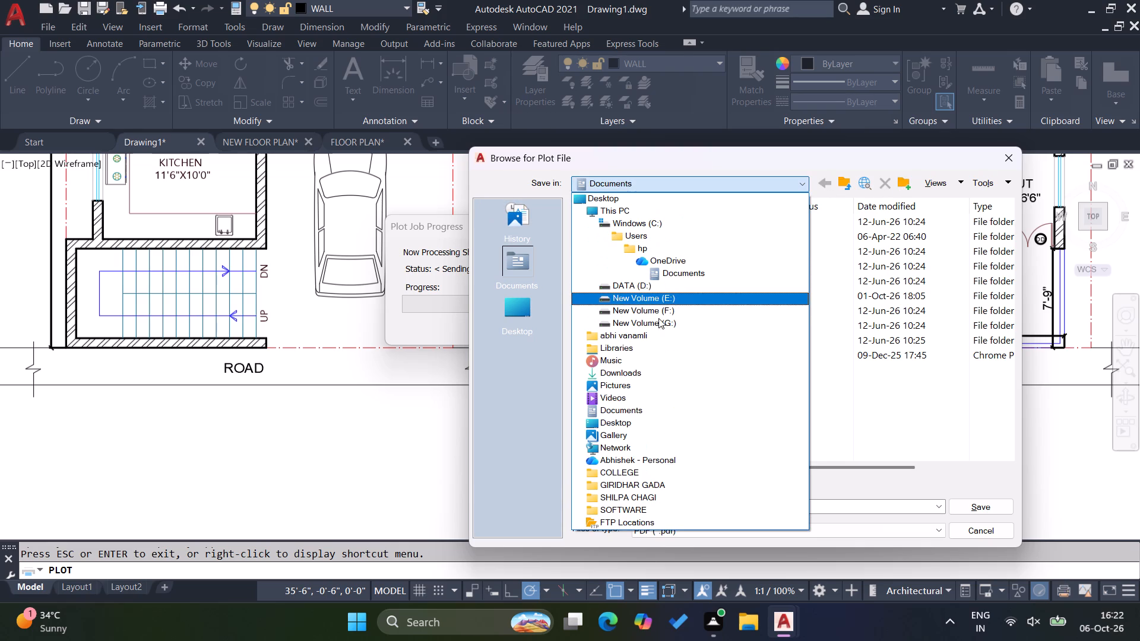
pyautogui.click(658, 326)
pyautogui.scroll(-1, 658, 325)
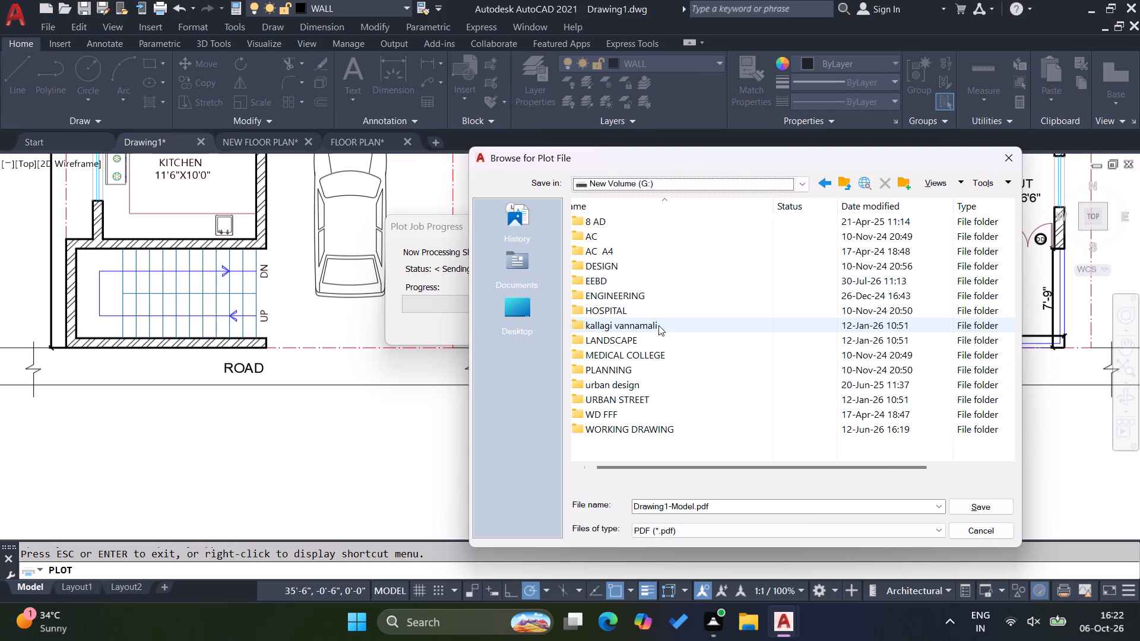
pyautogui.scroll(4, 660, 323)
pyautogui.click(908, 180)
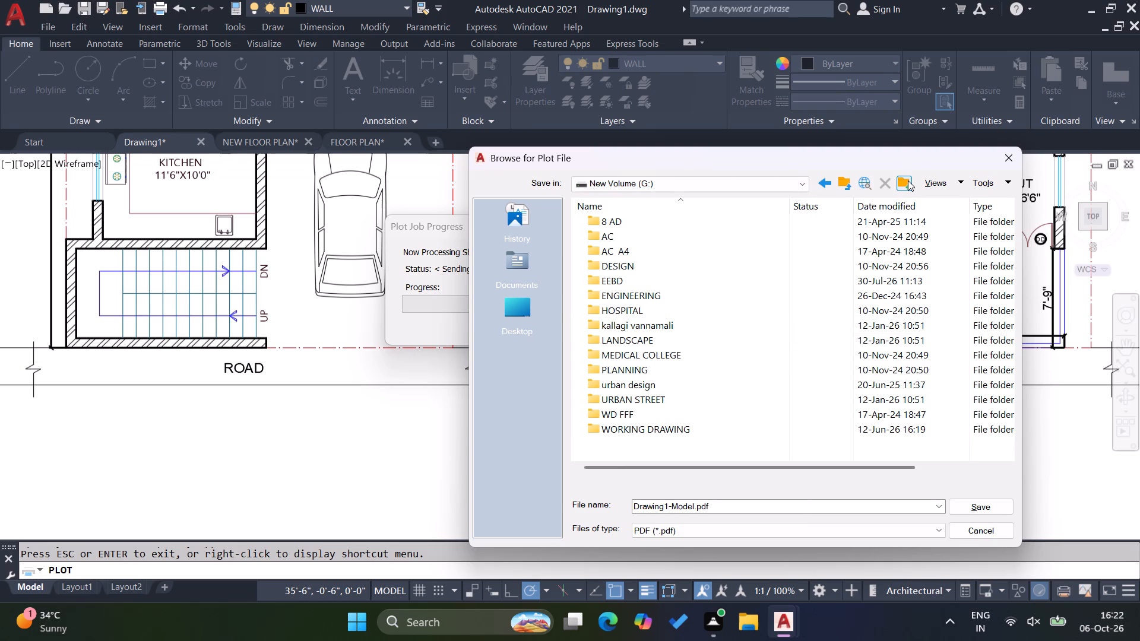
pyautogui.press('BackSpace')
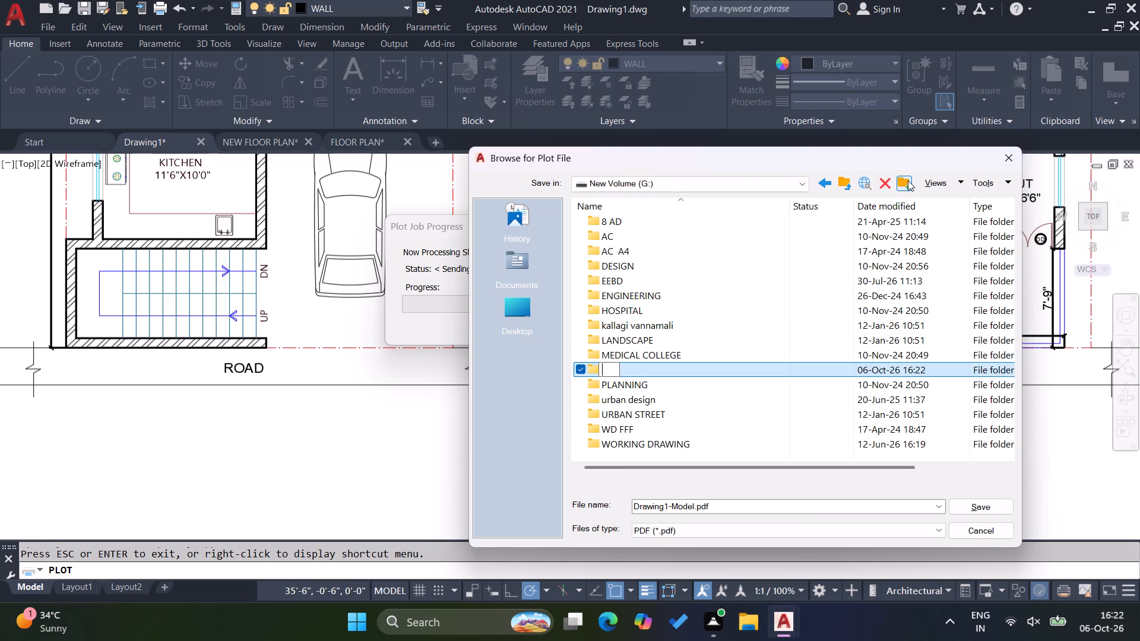
pyautogui.write('CADD')
pyautogui.press('BackSpace')
pyautogui.press('BackSpace')
pyautogui.press('BackSpace')
pyautogui.press('BackSpace')
pyautogui.write('SYMBOLISIS')
pyautogui.press('space')
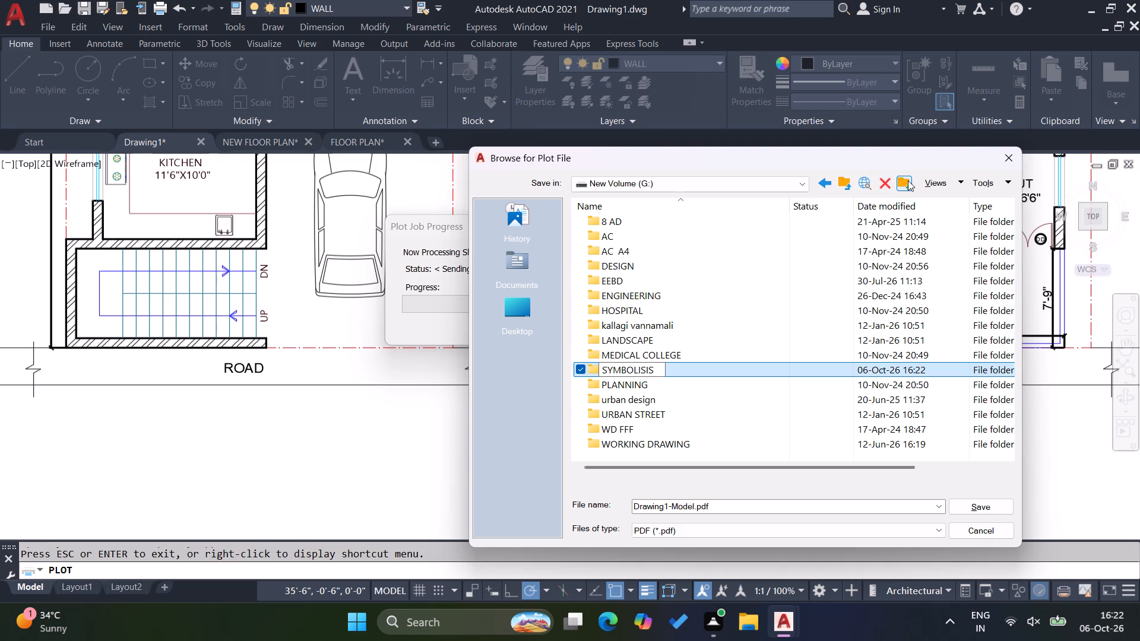
pyautogui.write('SOLUTION')
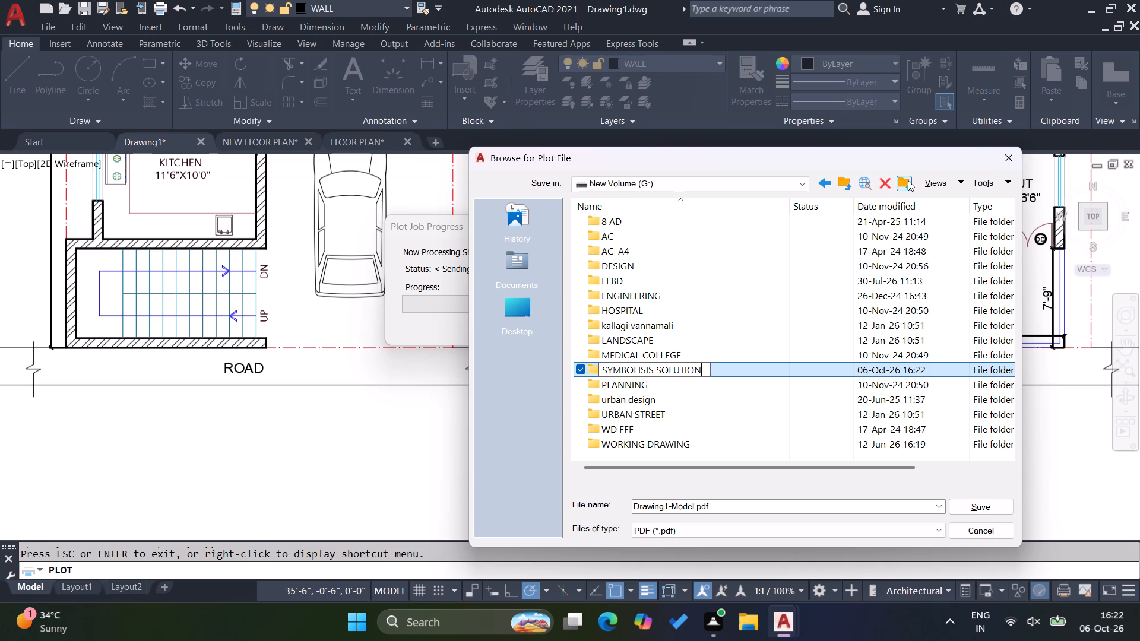
pyautogui.doubleClick(752, 373)
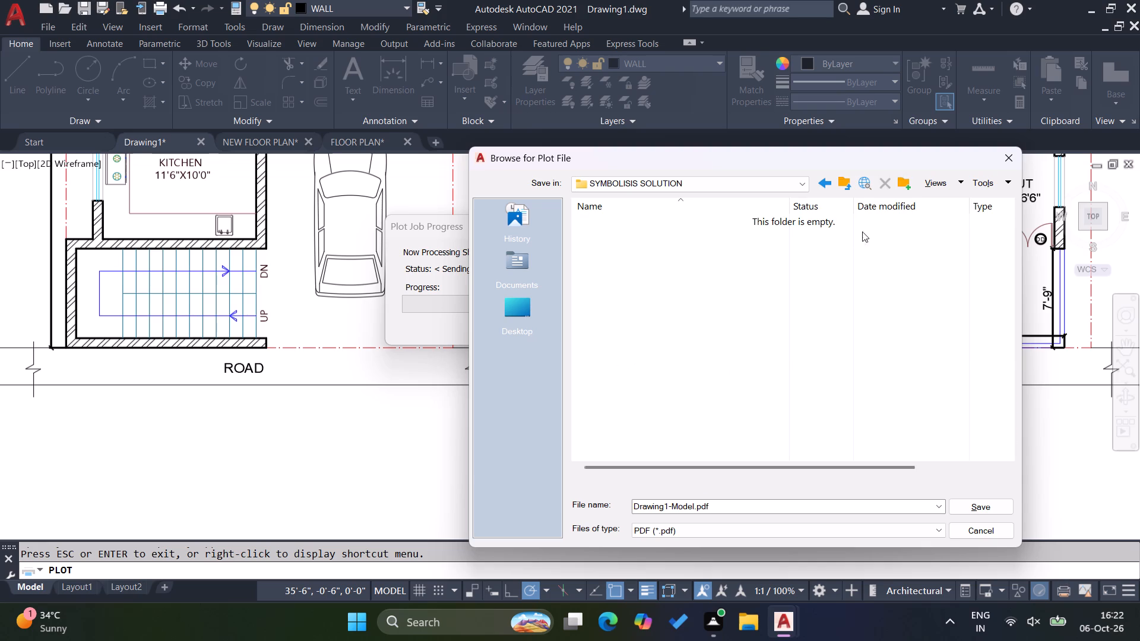
# Create a subfolder named 29'X60' inside SYMBOLISIS SOLUTION and open it.
pyautogui.click(903, 183)
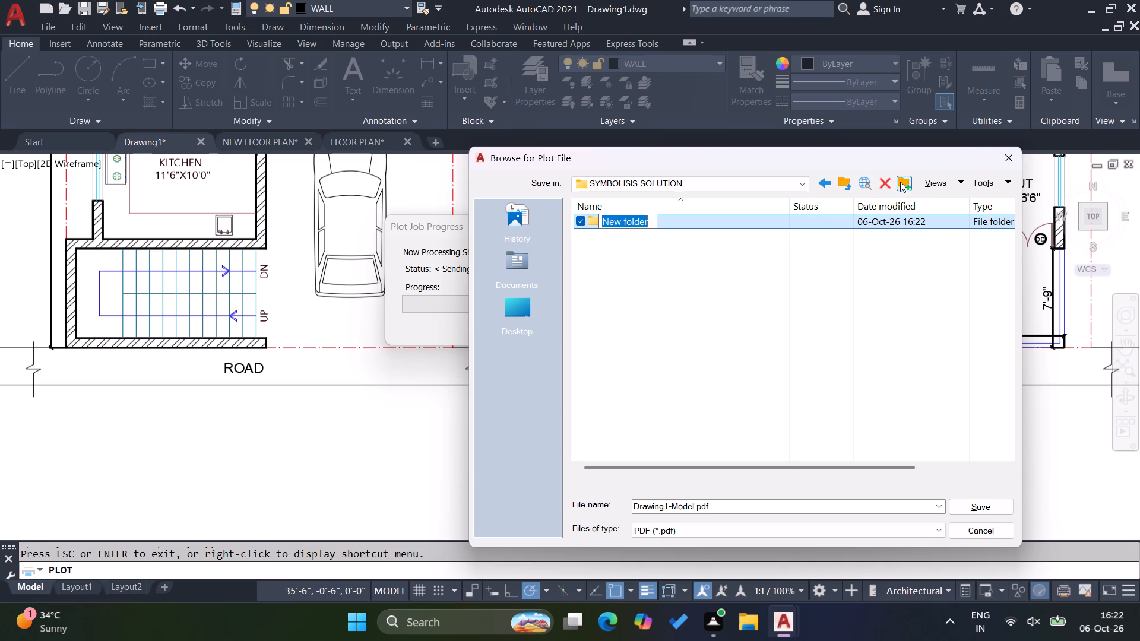
pyautogui.press('BackSpace')
pyautogui.write("29'")
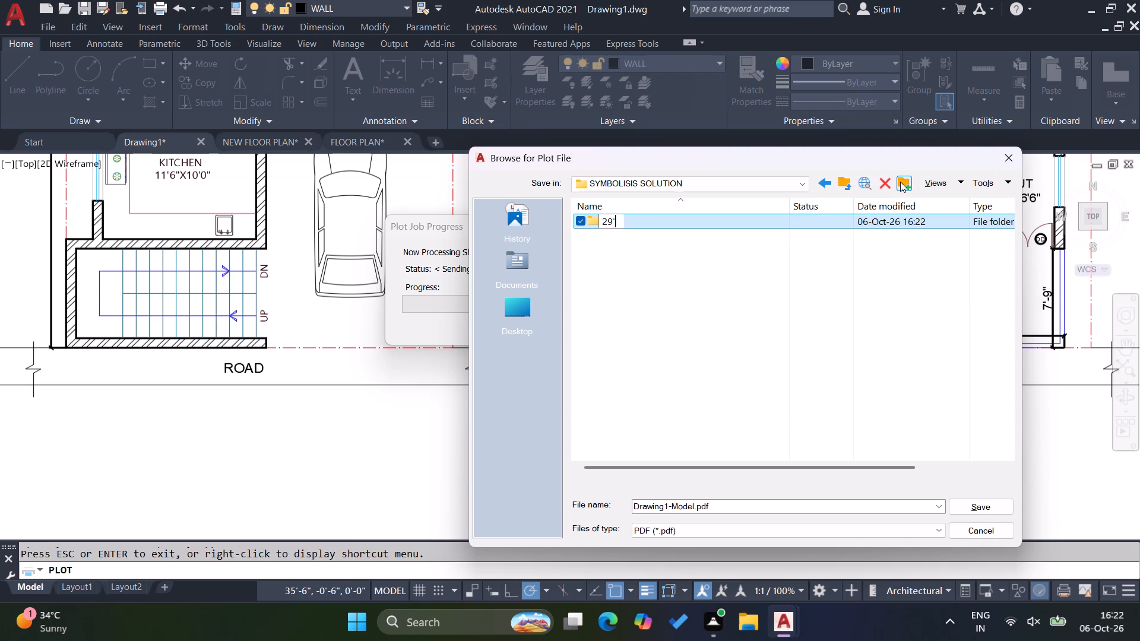
pyautogui.press('x')
pyautogui.write("60'")
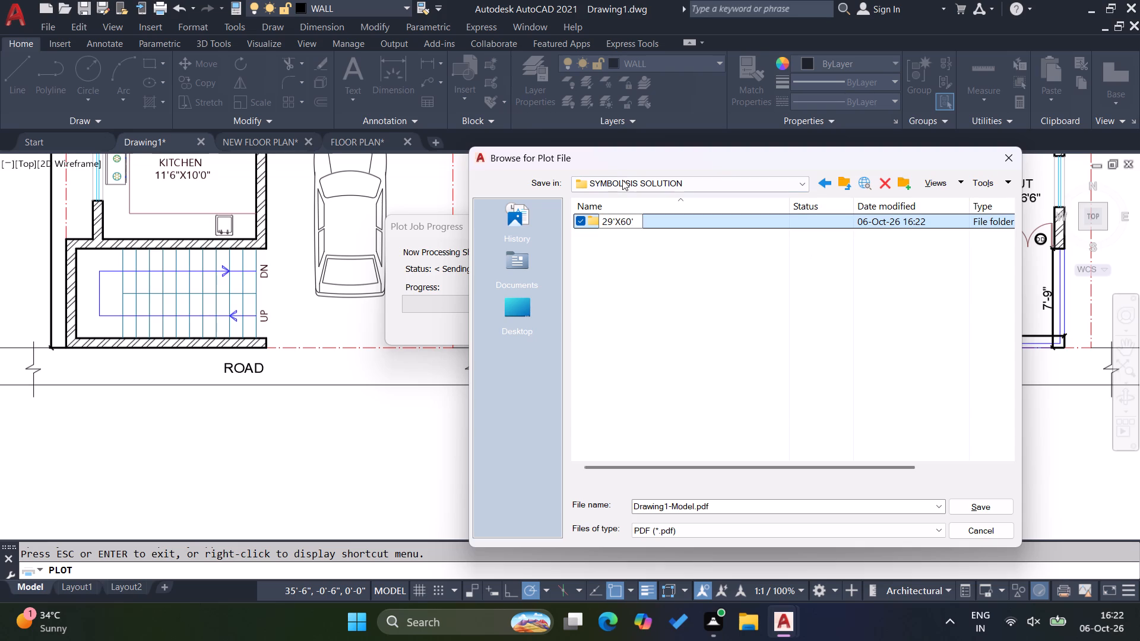
pyautogui.doubleClick(655, 226)
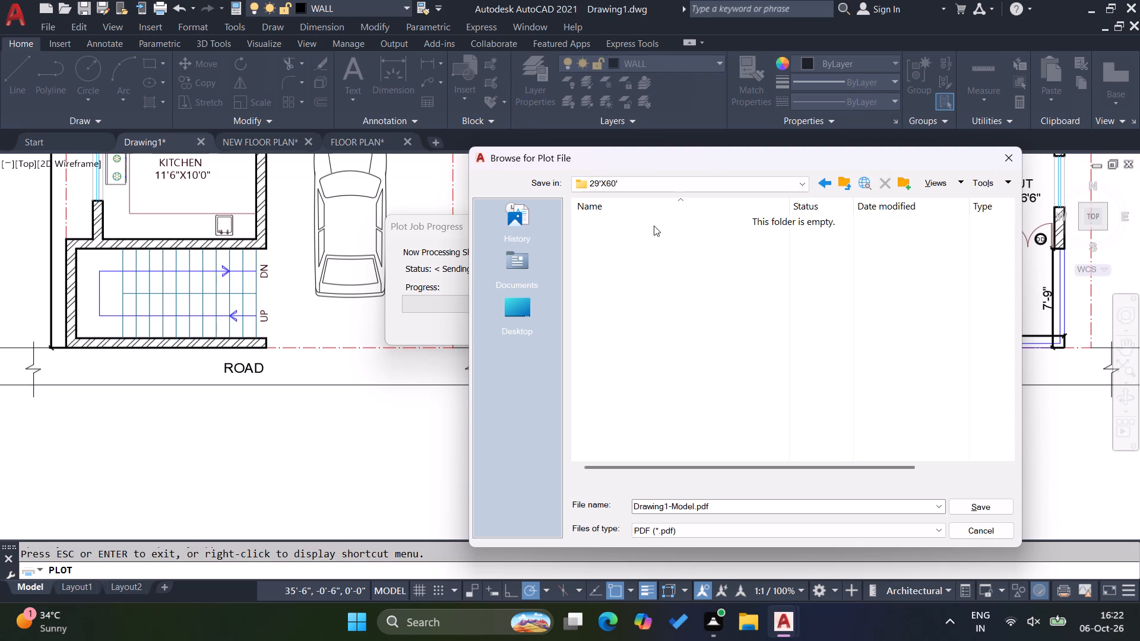
# Save the first plan's plot as GROUND FLOOR in the 29'X60' folder, review the PDF and close it.
pyautogui.click(730, 508)
pyautogui.press('BackSpace')
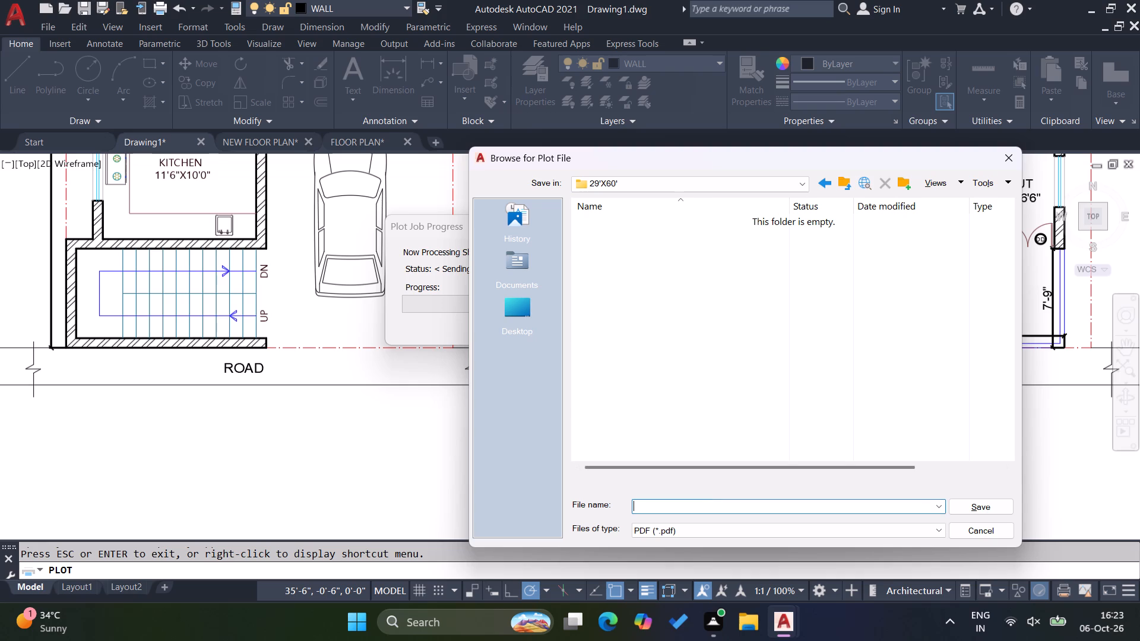
pyautogui.press('f')
pyautogui.press('BackSpace')
pyautogui.write('GROUND FLOOR')
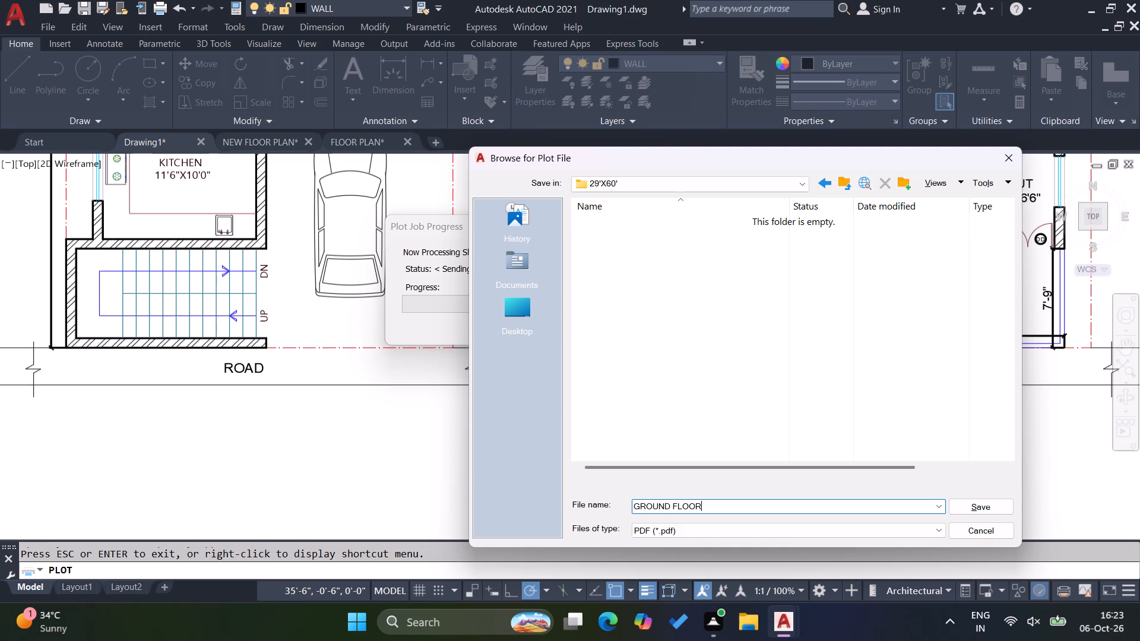
pyautogui.click(975, 503)
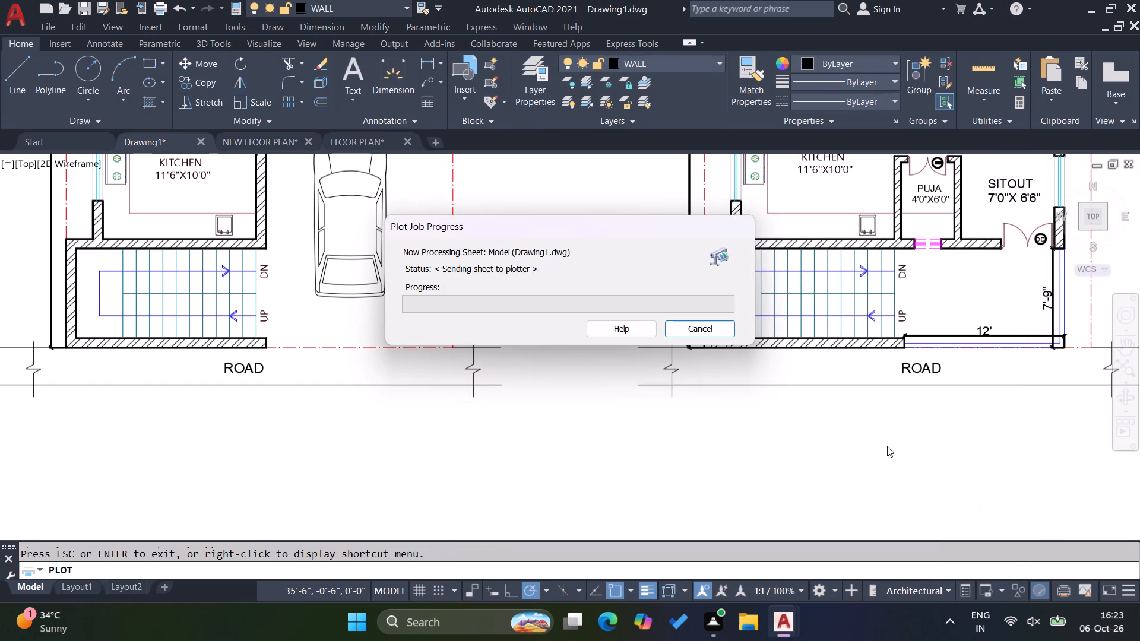
pyautogui.scroll(-1, 521, 437)
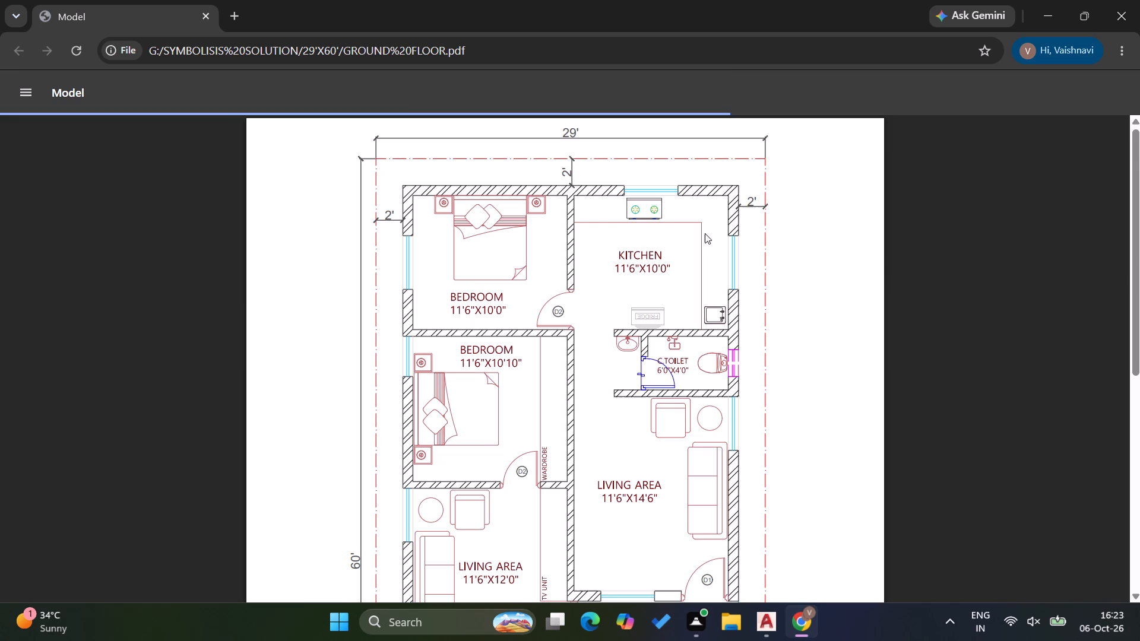
pyautogui.scroll(-2, 644, 253)
pyautogui.scroll(-3, 638, 323)
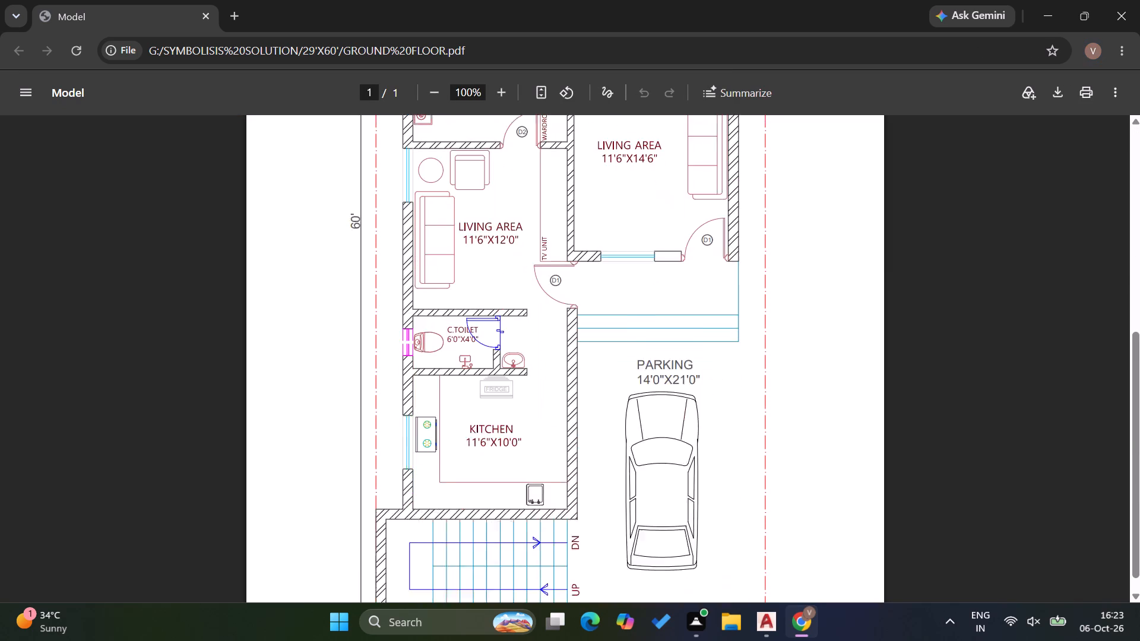
pyautogui.click(1127, 7)
# Set up a plot with the previous plot settings and a window enclosing the whole second floor plan, including its dimensions and road lines.
pyautogui.scroll(-3, 574, 388)
pyautogui.scroll(2, 685, 280)
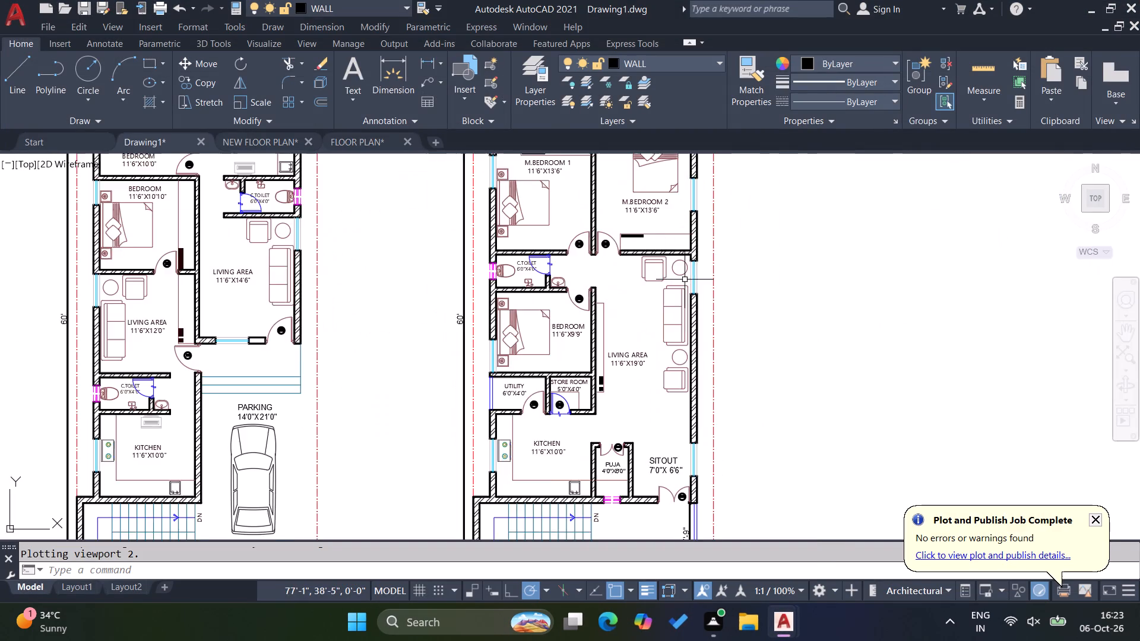
pyautogui.scroll(-1, 666, 363)
pyautogui.hotkey('ctrl', 'p')
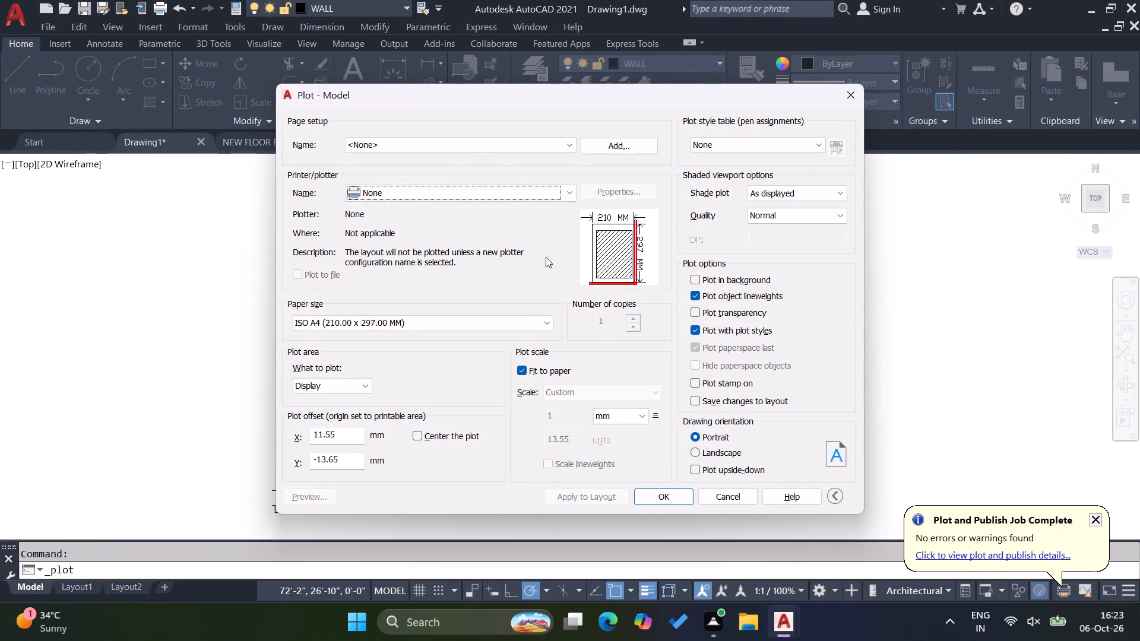
pyautogui.click(464, 150)
pyautogui.click(460, 170)
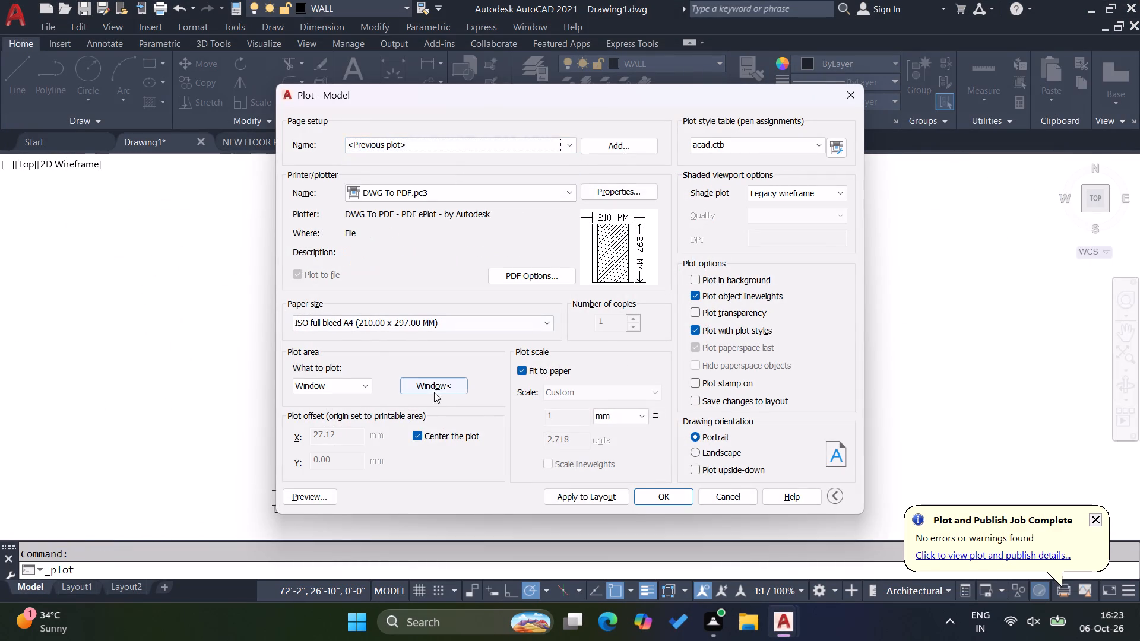
pyautogui.click(434, 382)
pyautogui.scroll(3, 532, 161)
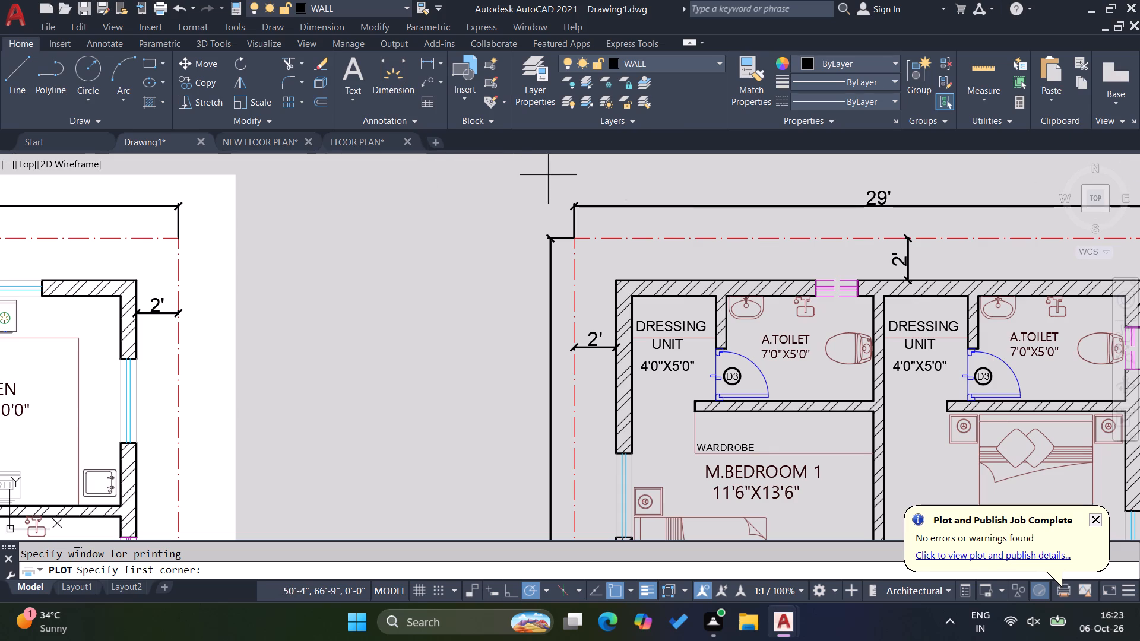
pyautogui.click(508, 177)
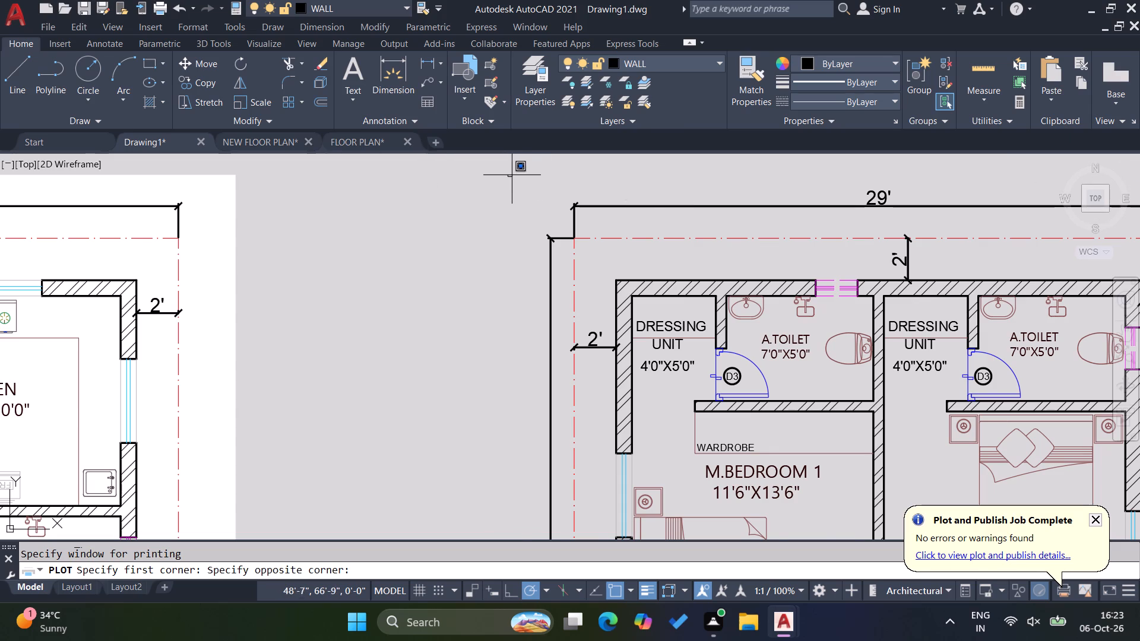
pyautogui.scroll(-4, 517, 176)
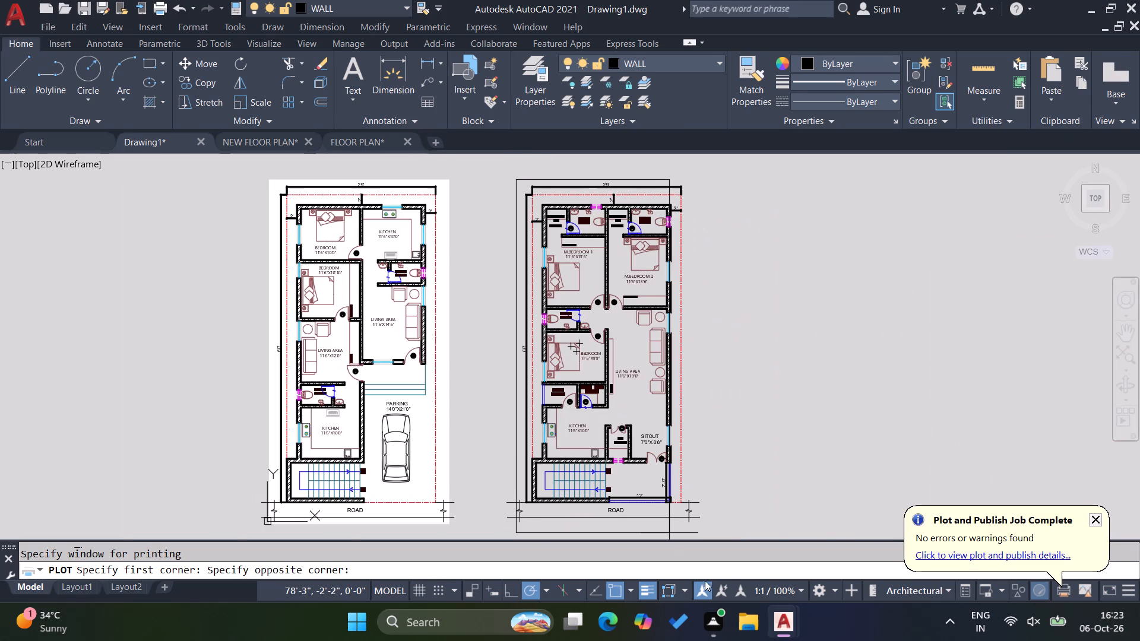
pyautogui.scroll(3, 691, 529)
pyautogui.scroll(-1, 696, 527)
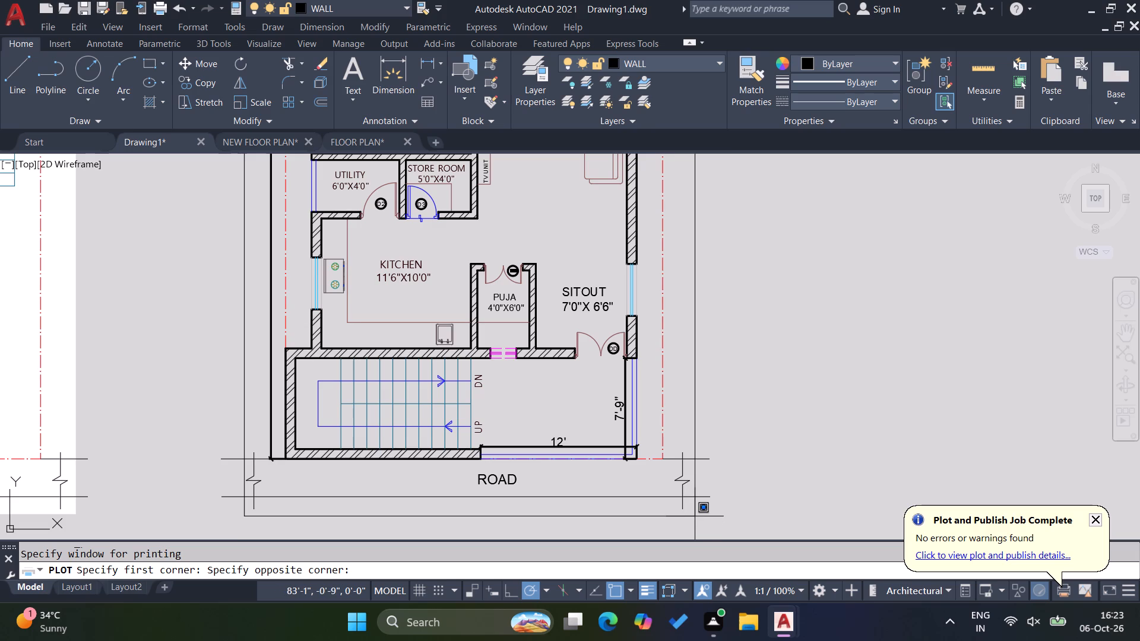
pyautogui.click(692, 512)
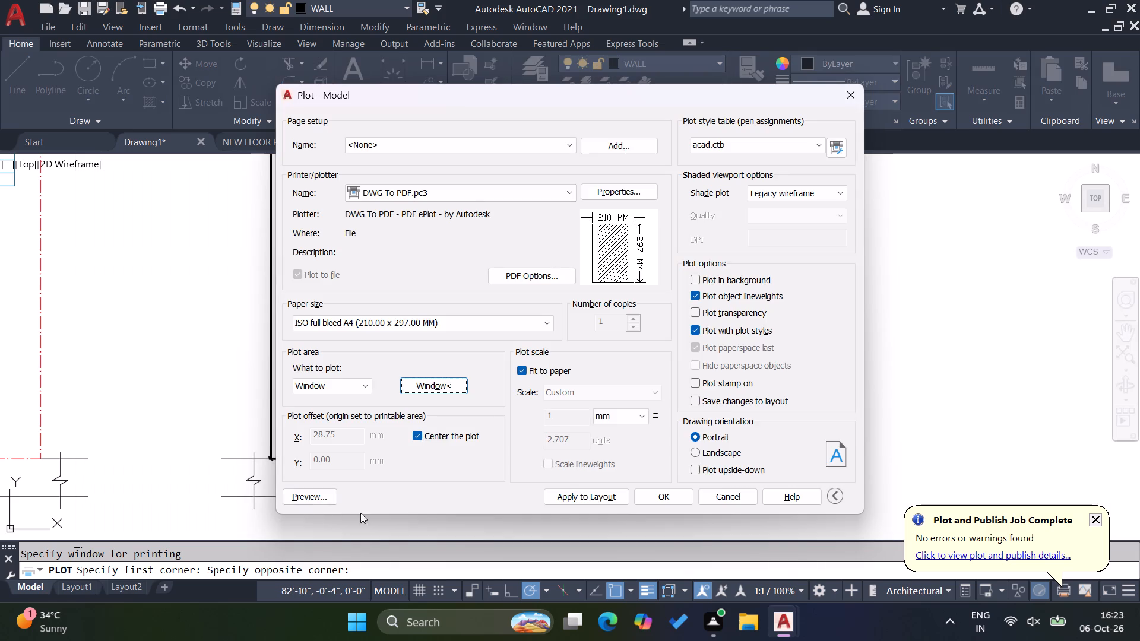
# Preview the second floor plan's plot, save it as FIRST FLOOR in the 29'X60' folder, and close the resulting PDF.
pyautogui.click(322, 490)
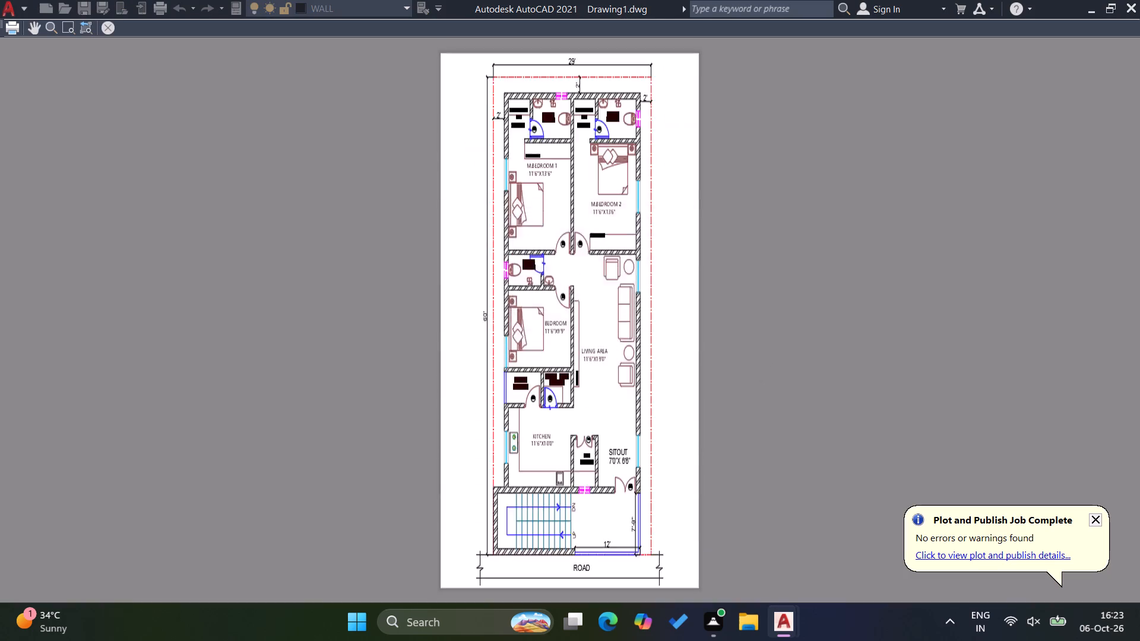
pyautogui.click(17, 29)
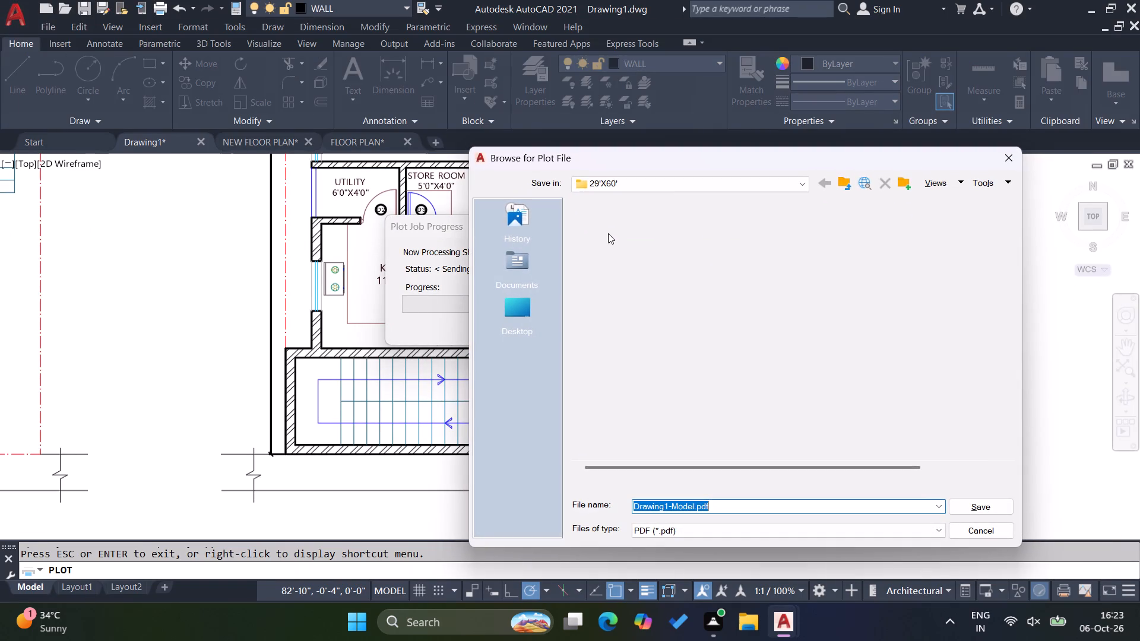
pyautogui.press('BackSpace')
pyautogui.write('FIRST FLOOR')
pyautogui.click(970, 510)
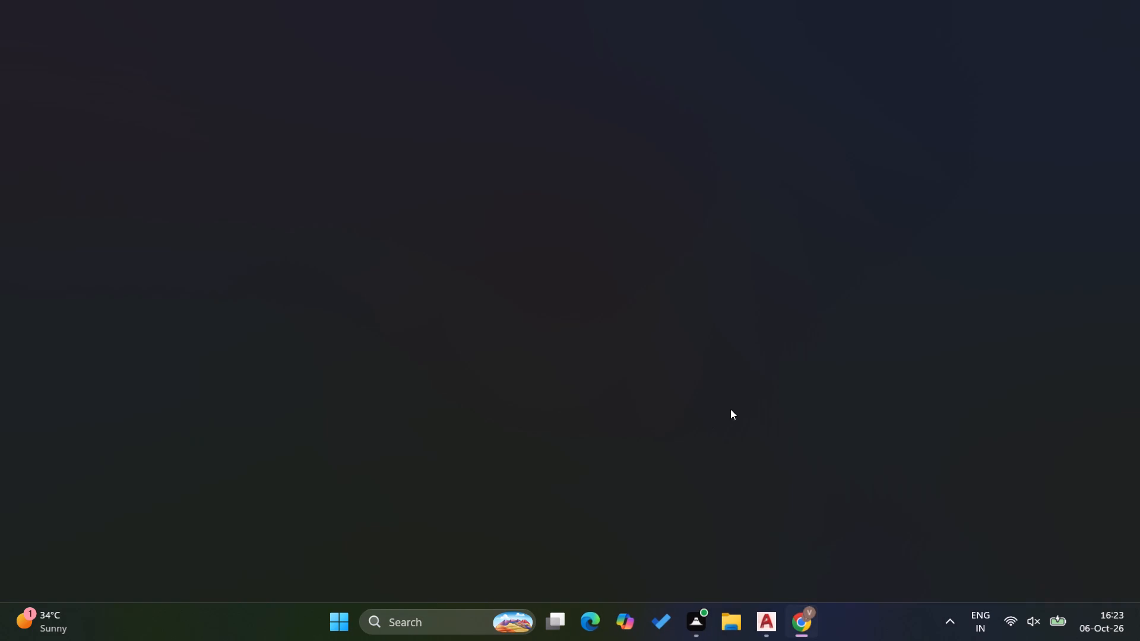
pyautogui.click(1122, 14)
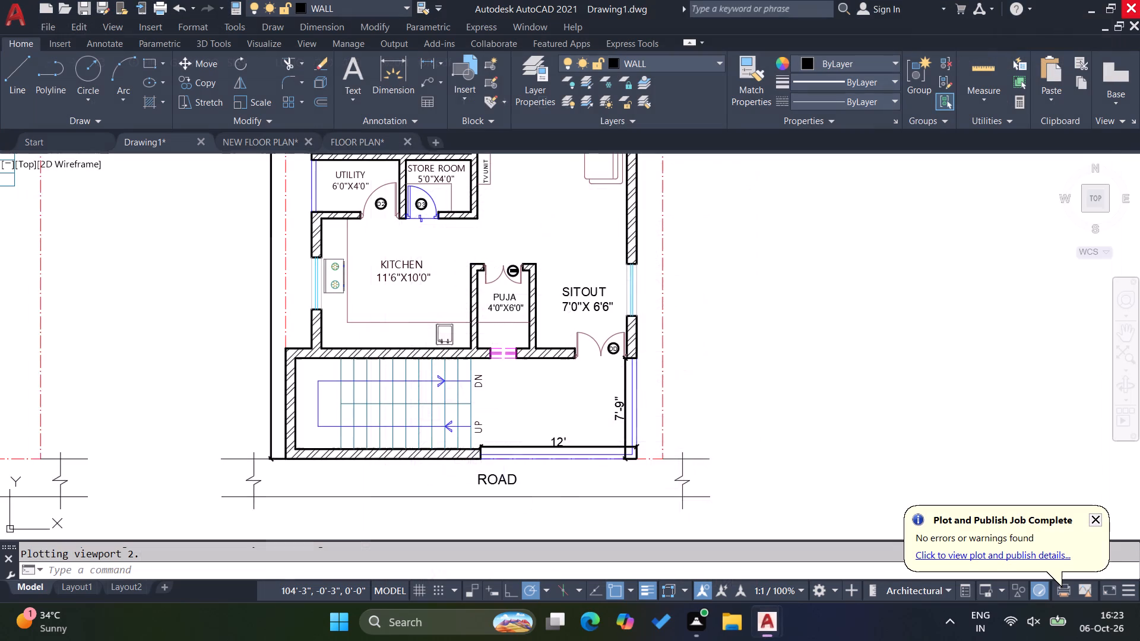
# Save the drawing as 29'X60' CAD FILE in the 29'X60' folder inside SYMBOLISIS SOLUTION on New Volume (G:).
pyautogui.scroll(-2, 628, 296)
pyautogui.scroll(-2, 541, 369)
pyautogui.scroll(2, 540, 326)
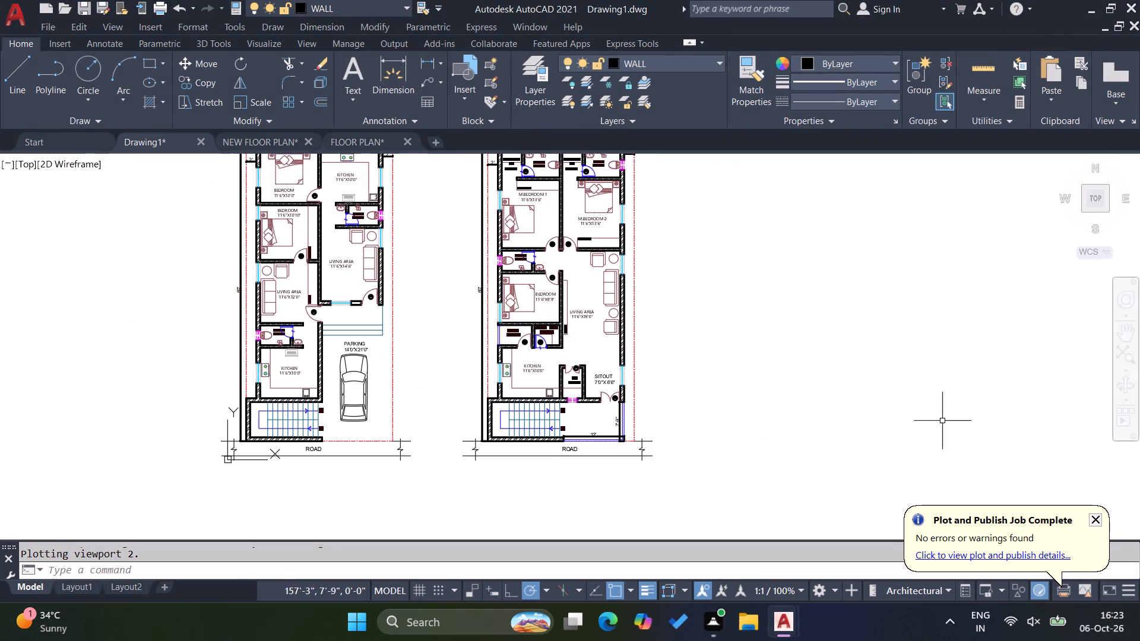
pyautogui.scroll(-2, 702, 410)
pyautogui.hotkey('ctrl', 's')
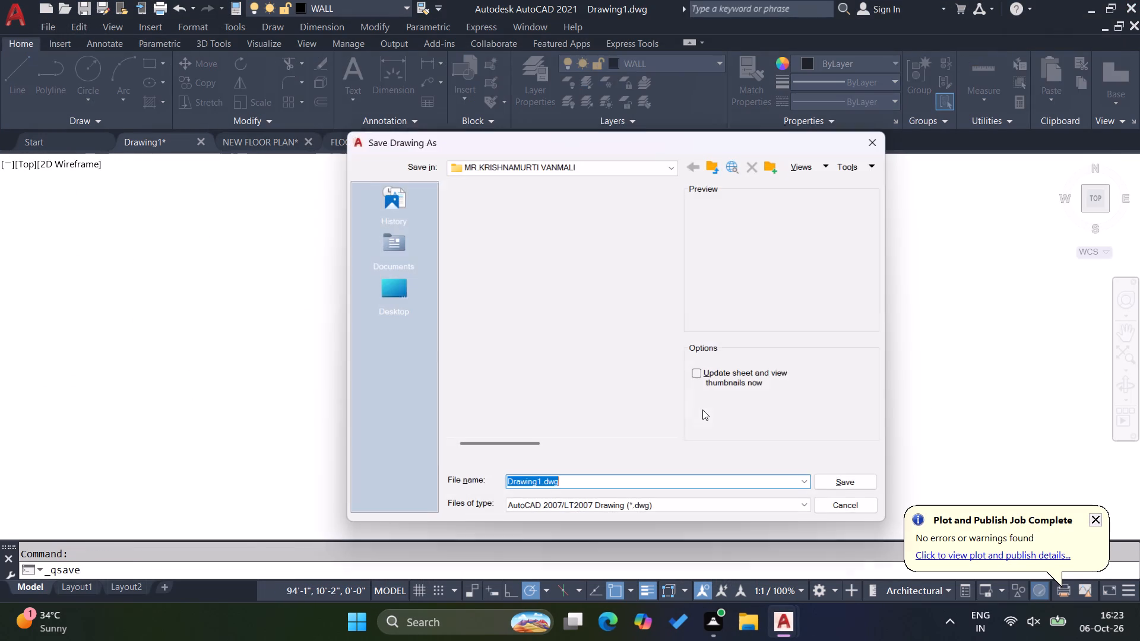
pyautogui.click(581, 162)
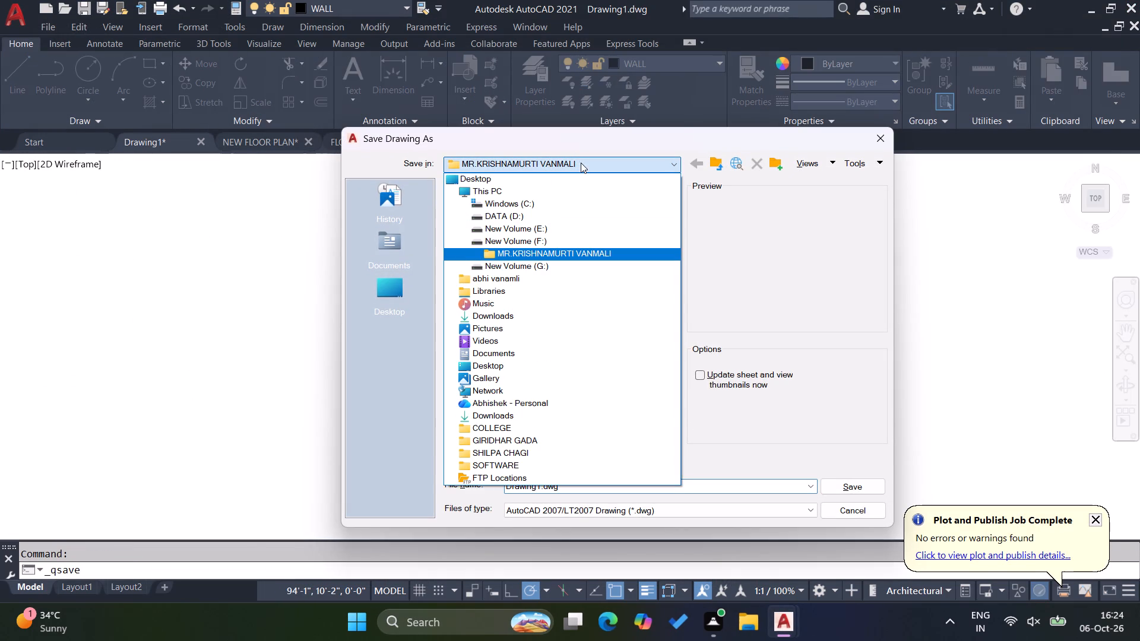
pyautogui.click(546, 266)
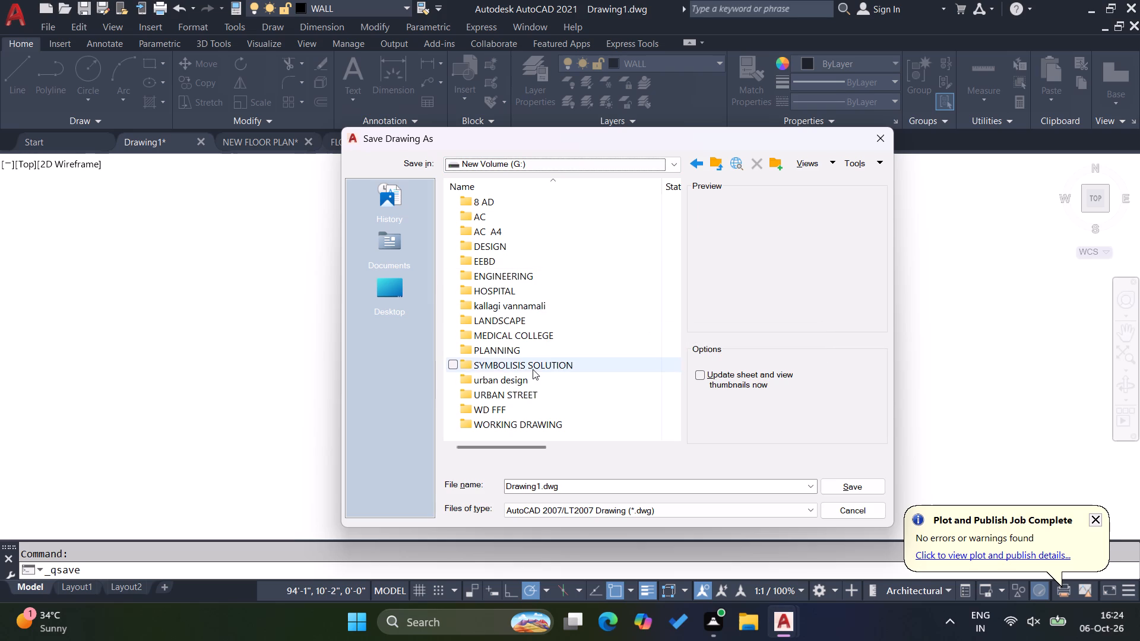
pyautogui.doubleClick(533, 369)
pyautogui.click(571, 490)
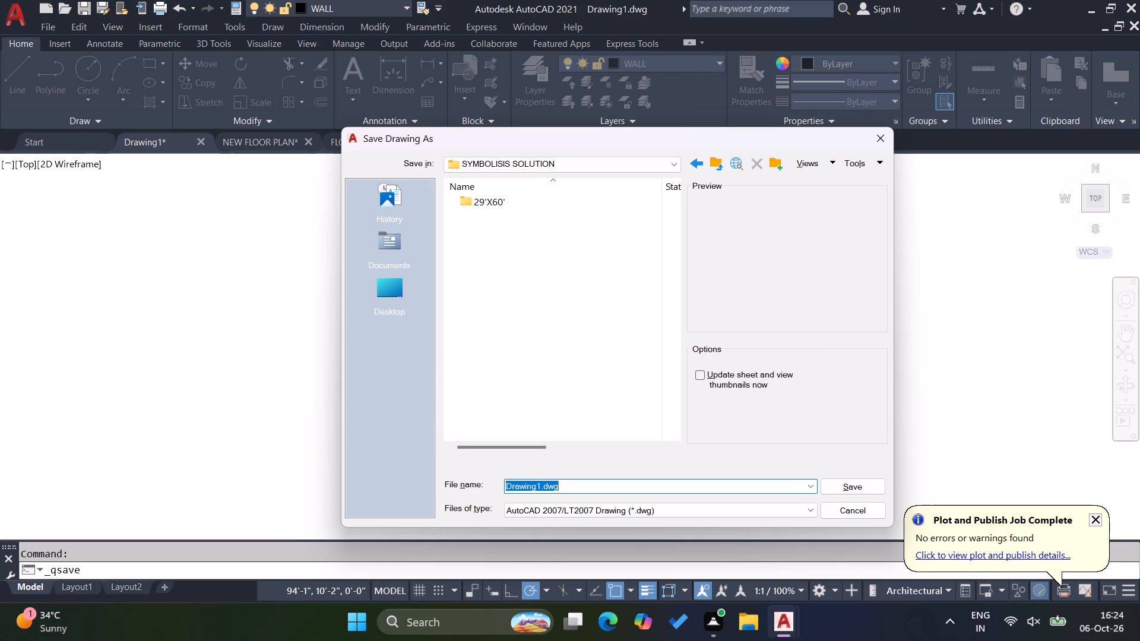
pyautogui.press('BackSpace')
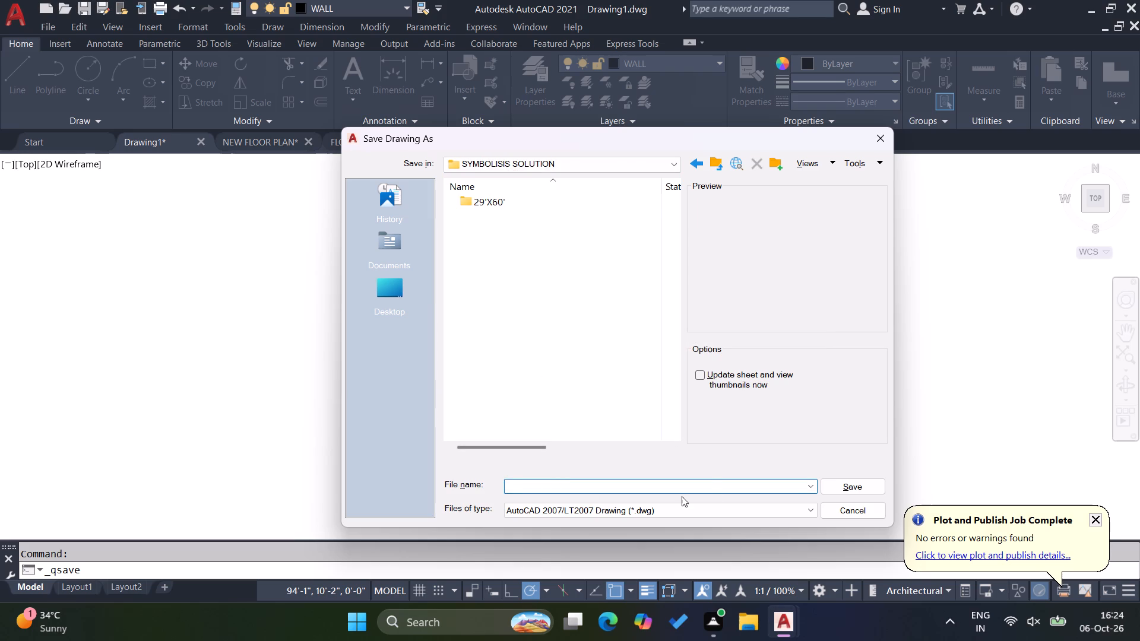
pyautogui.click(546, 345)
pyautogui.doubleClick(510, 204)
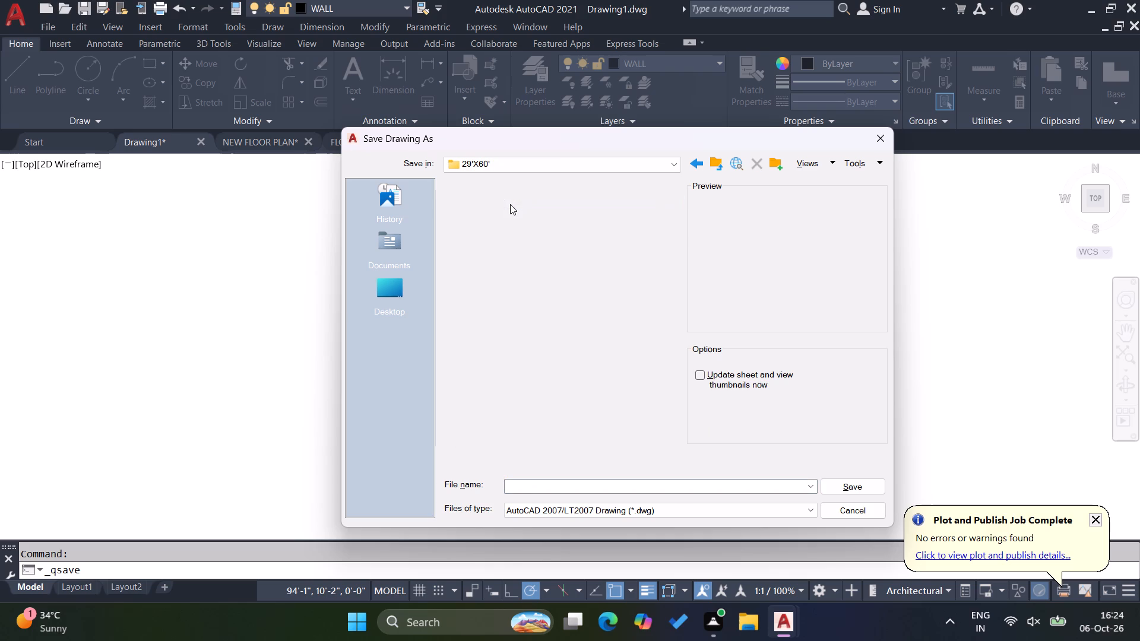
pyautogui.click(565, 488)
pyautogui.write("29'")
pyautogui.write("X60' CAD FILE")
pyautogui.click(834, 487)
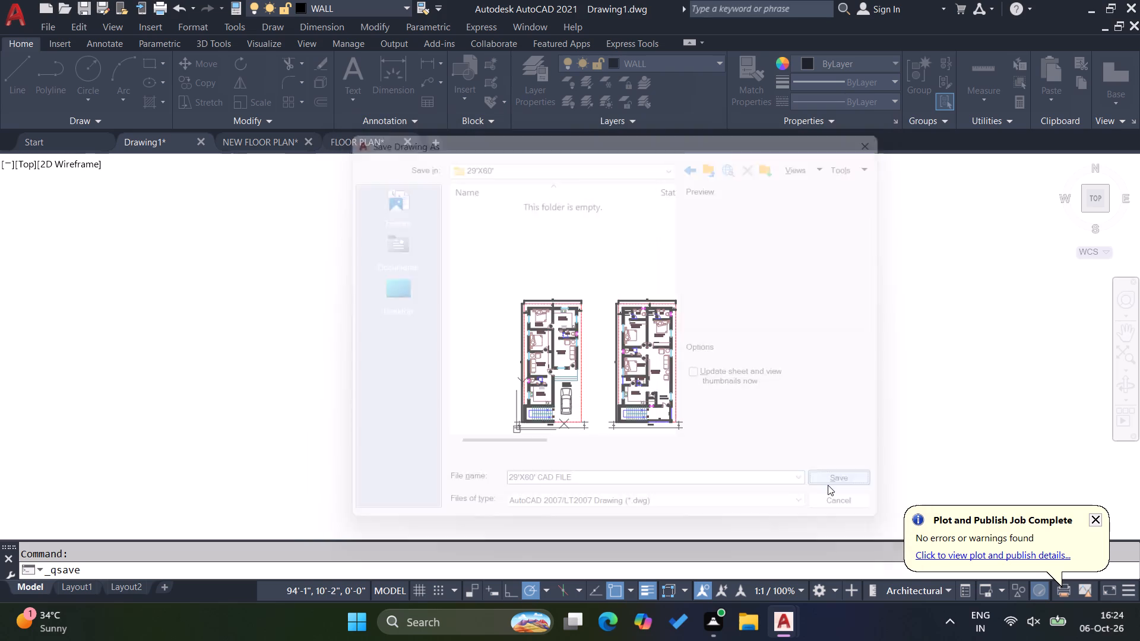
# Turn off command log recording with LOGFILEOFF and dismiss the plot notification.
pyautogui.scroll(-1, 588, 376)
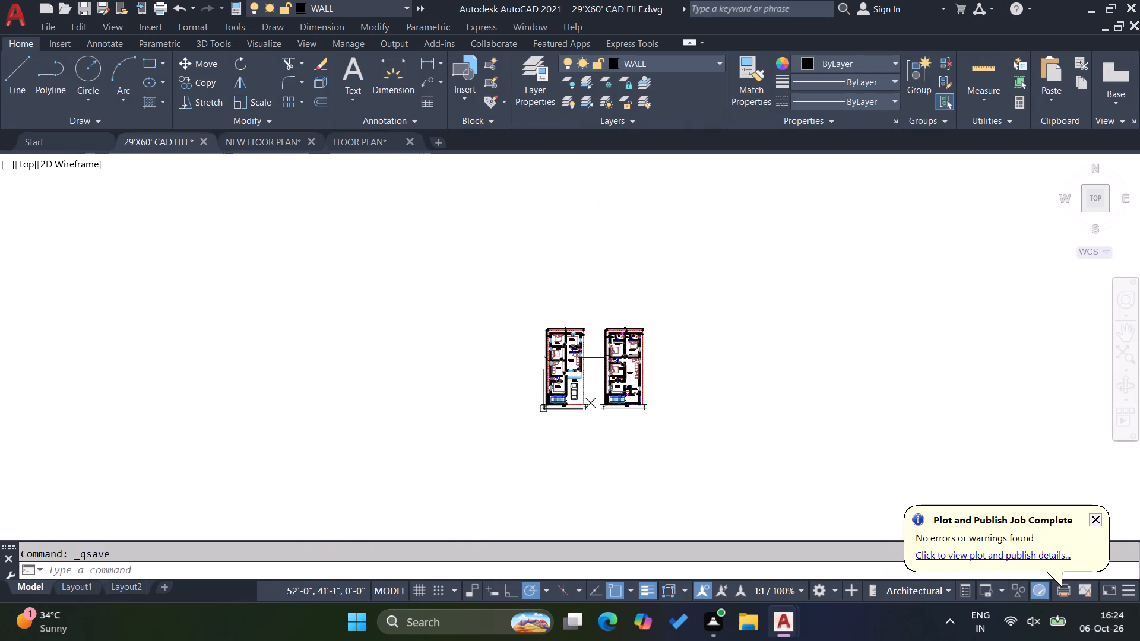
pyautogui.scroll(1, 553, 375)
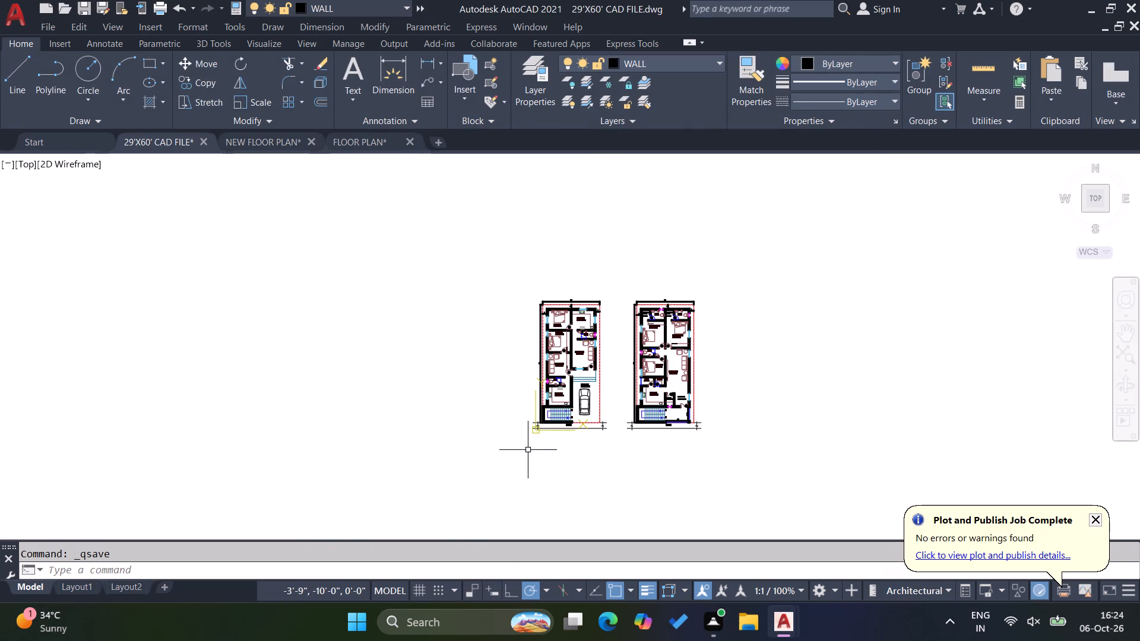
pyautogui.write('LO')
pyautogui.press('g')
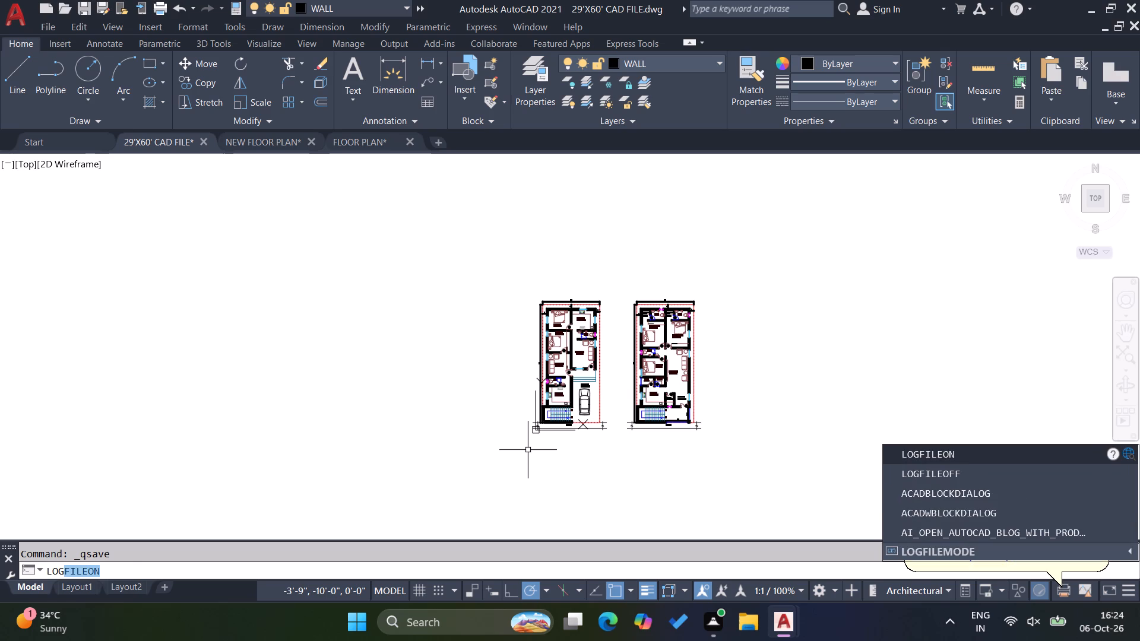
pyautogui.write('FILE')
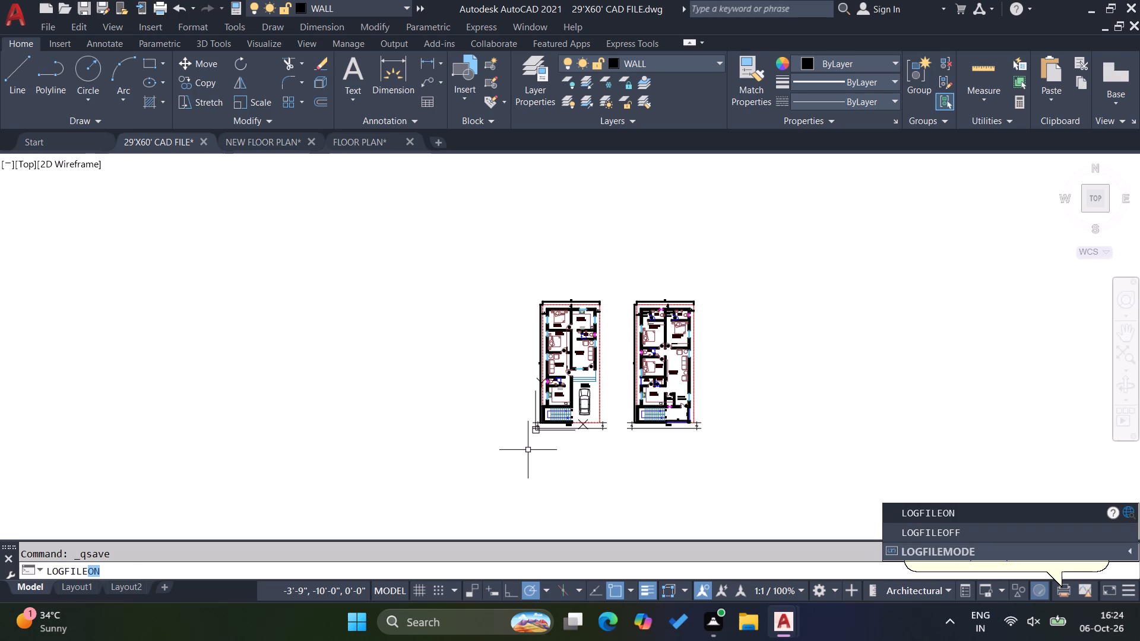
pyautogui.press('o')
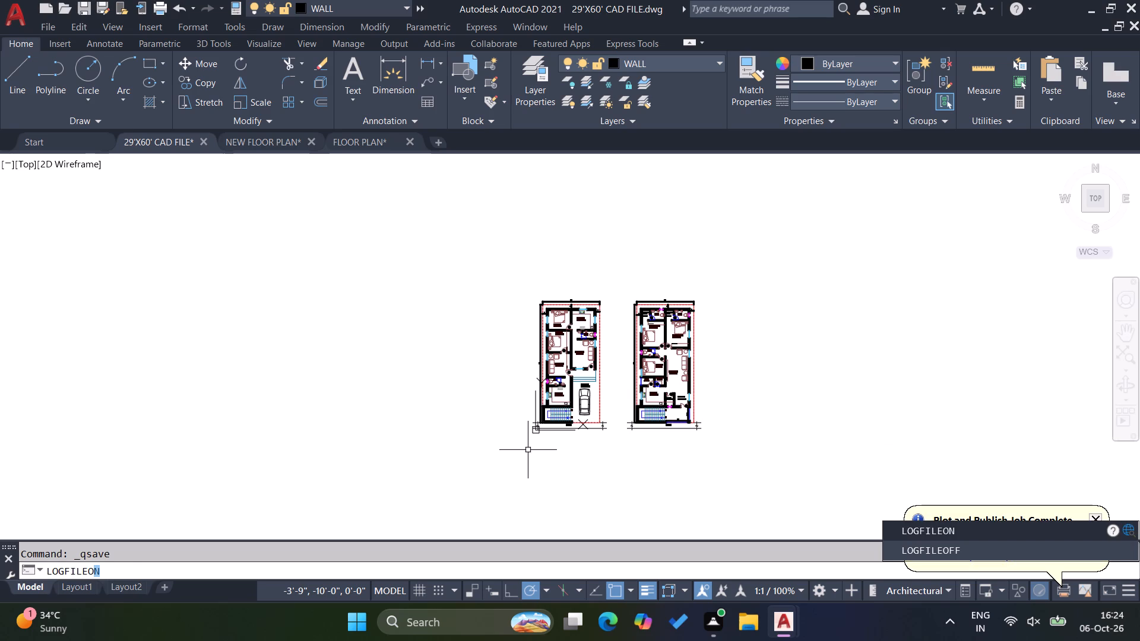
pyautogui.press('f')
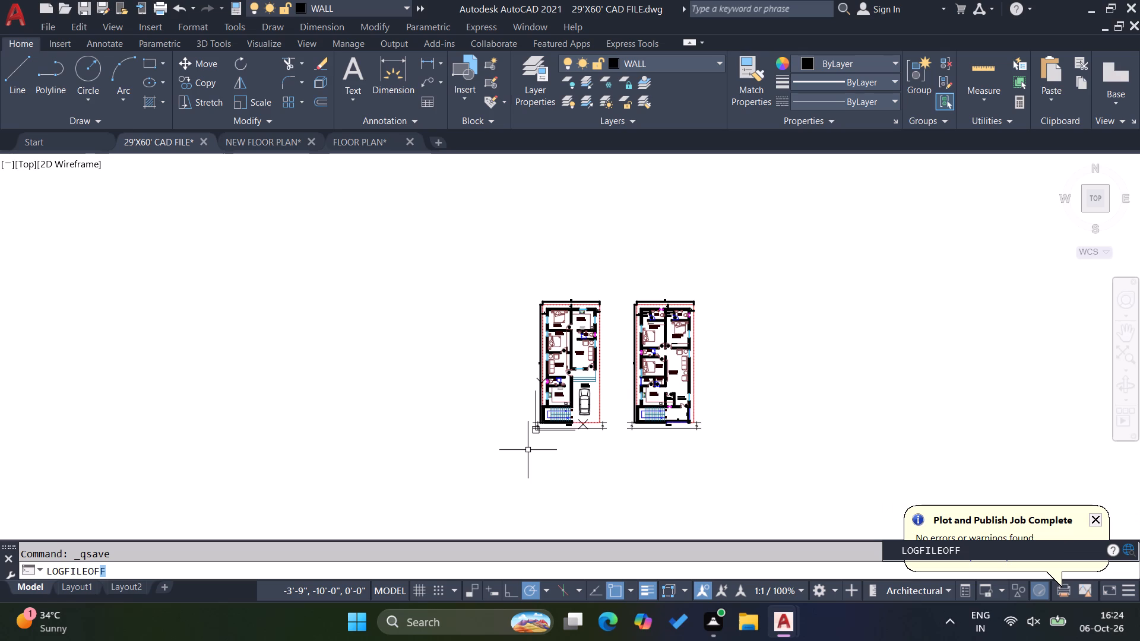
pyautogui.press('f')
pyautogui.press('Return')
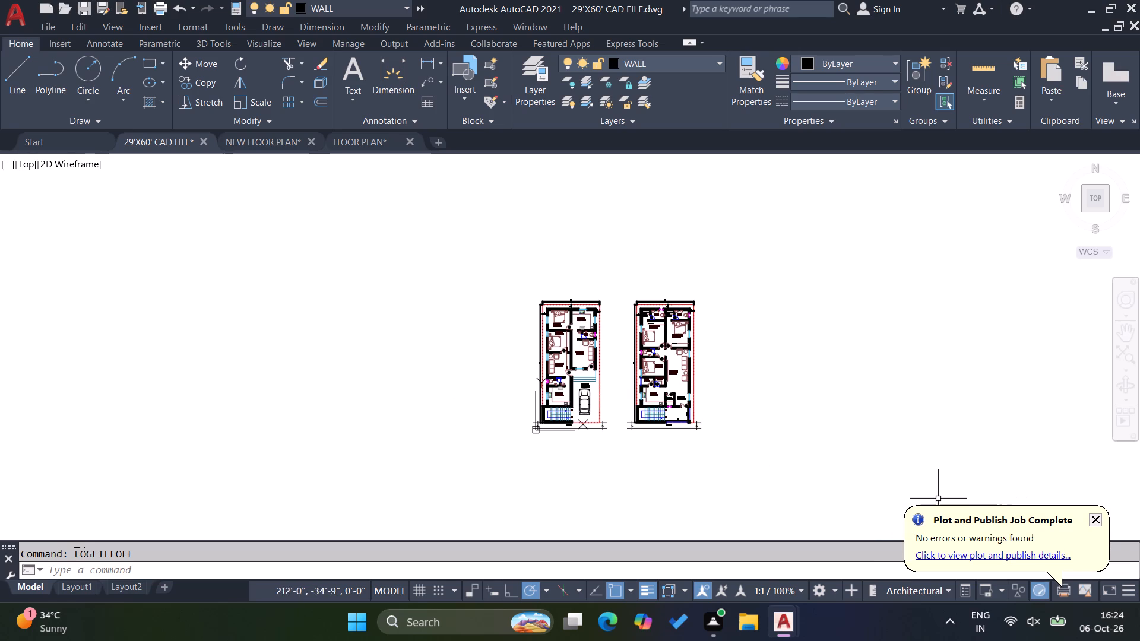
pyautogui.click(1097, 518)
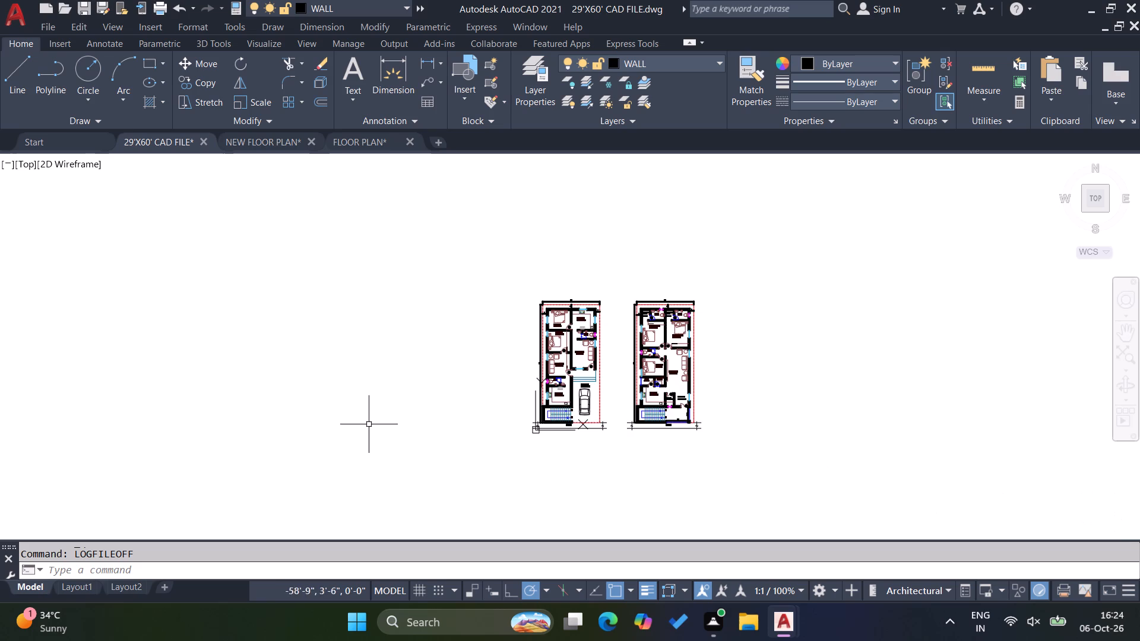
# Run LOGFILEOFF once more to make sure log recording is off.
pyautogui.scroll(-1, 342, 434)
pyautogui.scroll(1, 449, 437)
pyautogui.write('LOG')
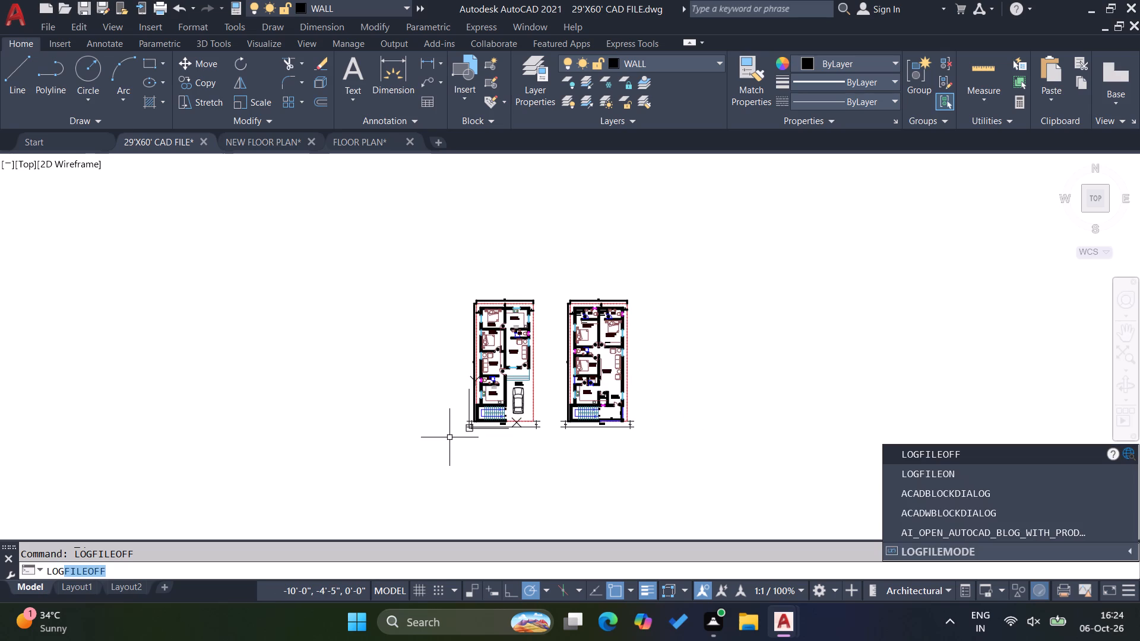
pyautogui.click(946, 458)
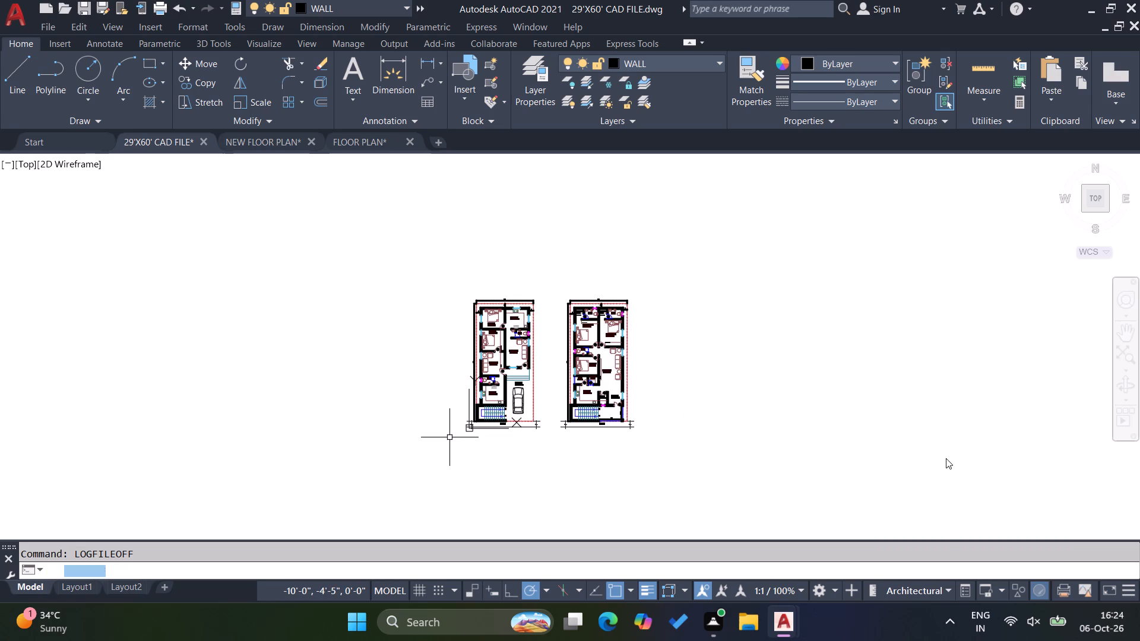
pyautogui.scroll(-2, 433, 413)
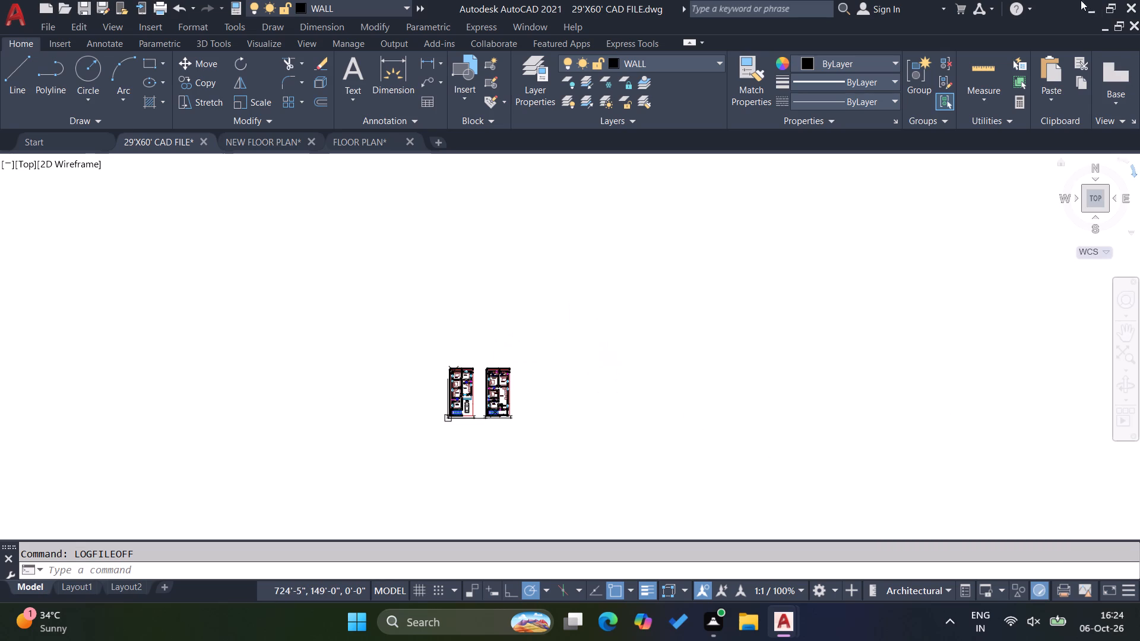